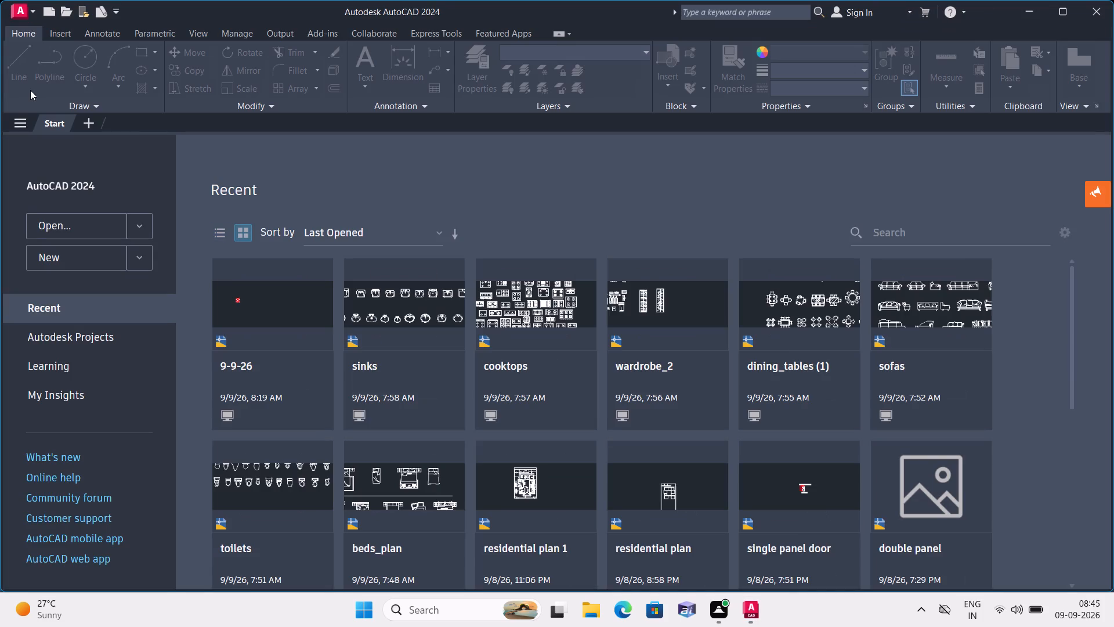
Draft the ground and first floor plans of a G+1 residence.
Create a new blank drawing.
double_click(92, 262)
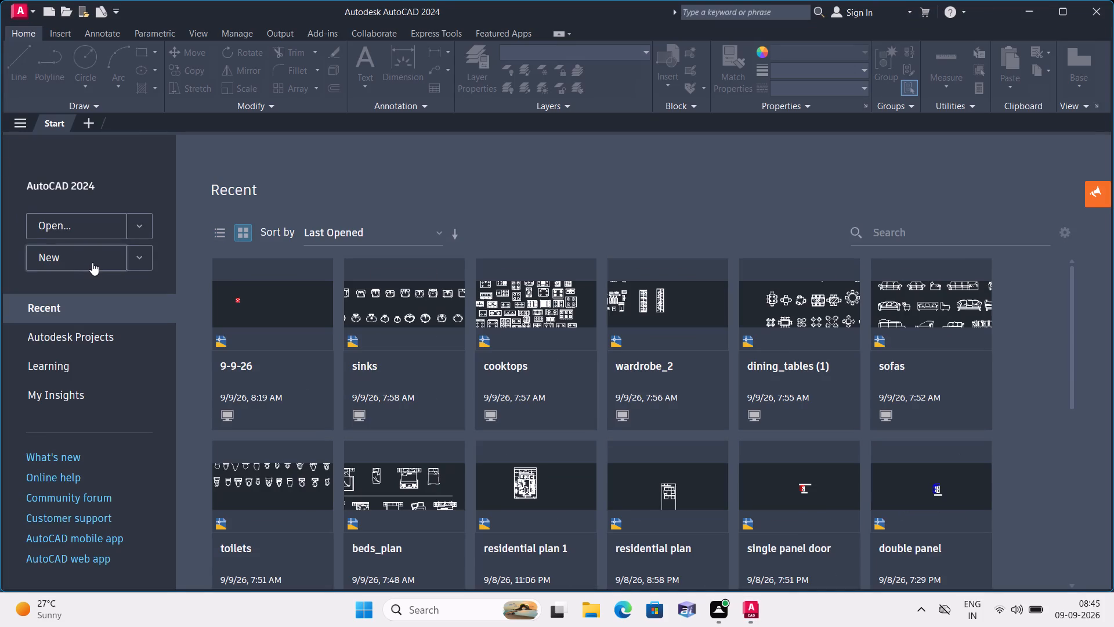
click(92, 262)
click(92, 262)
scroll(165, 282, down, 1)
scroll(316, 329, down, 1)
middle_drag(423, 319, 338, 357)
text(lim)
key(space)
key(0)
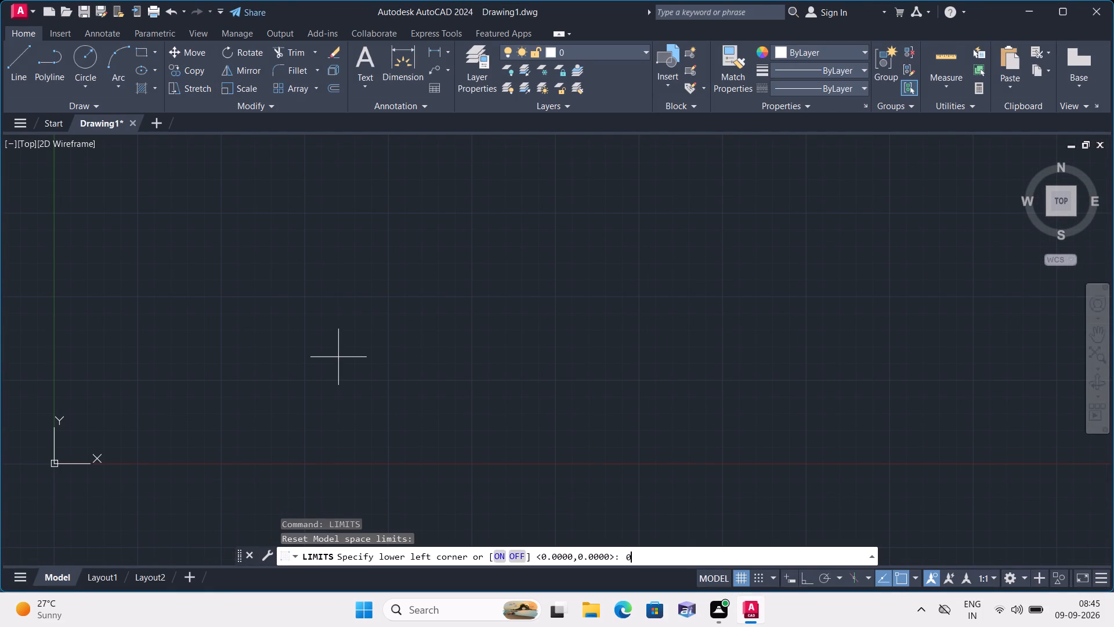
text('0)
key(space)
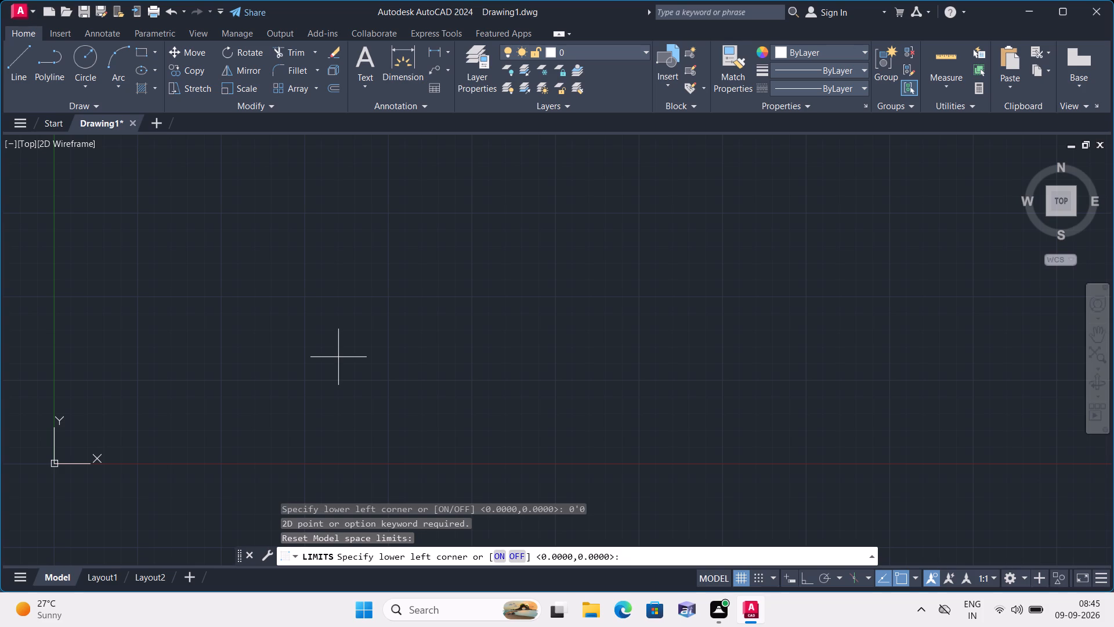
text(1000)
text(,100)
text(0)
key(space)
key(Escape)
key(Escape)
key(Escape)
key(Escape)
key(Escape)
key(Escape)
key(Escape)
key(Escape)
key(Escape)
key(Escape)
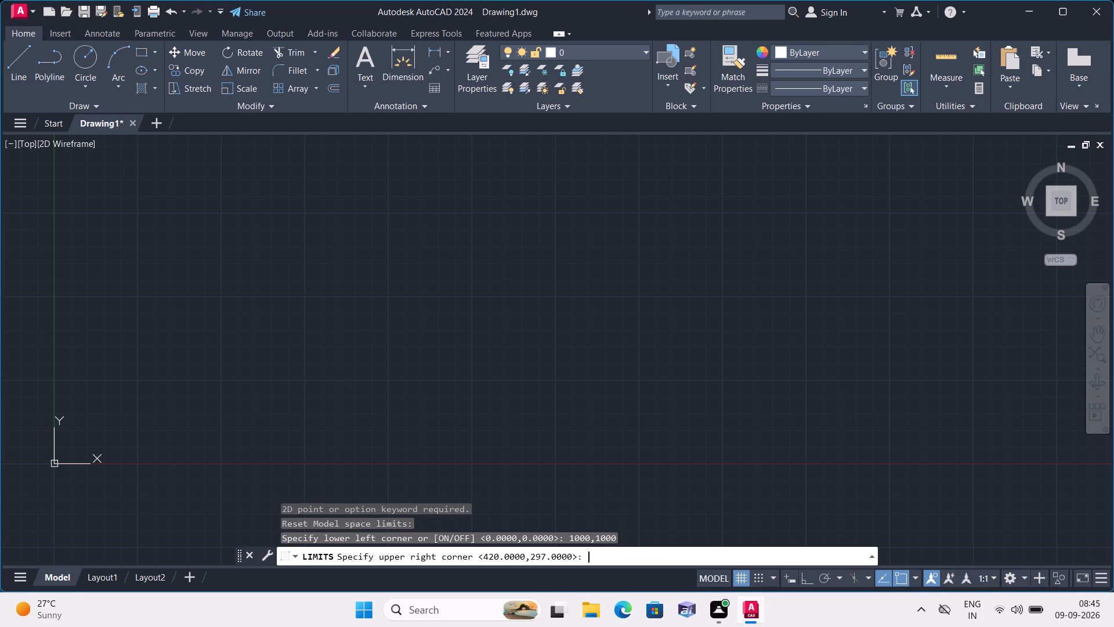
Set the model space limits from lower-left corner 0,0 to upper-right corner 1000,1000.
text(lim 0,0 1000)
text(,1000 un)
Configure the drawing units to Engineering length with 0'-0" precision and Inches as the insertion scale.
key(space)
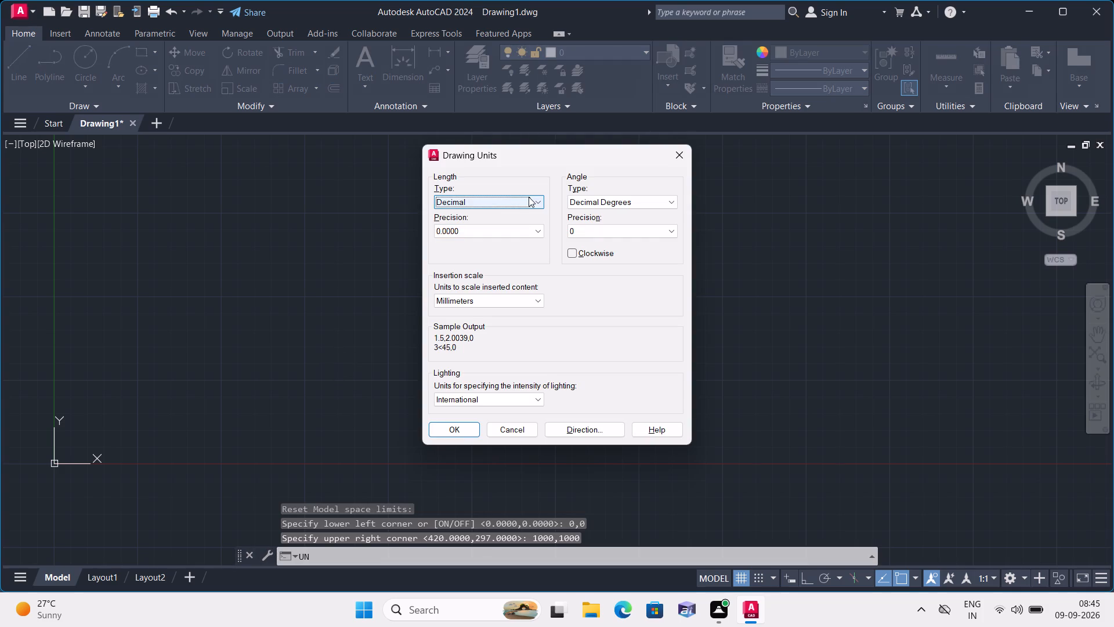
click(529, 197)
click(520, 232)
click(515, 224)
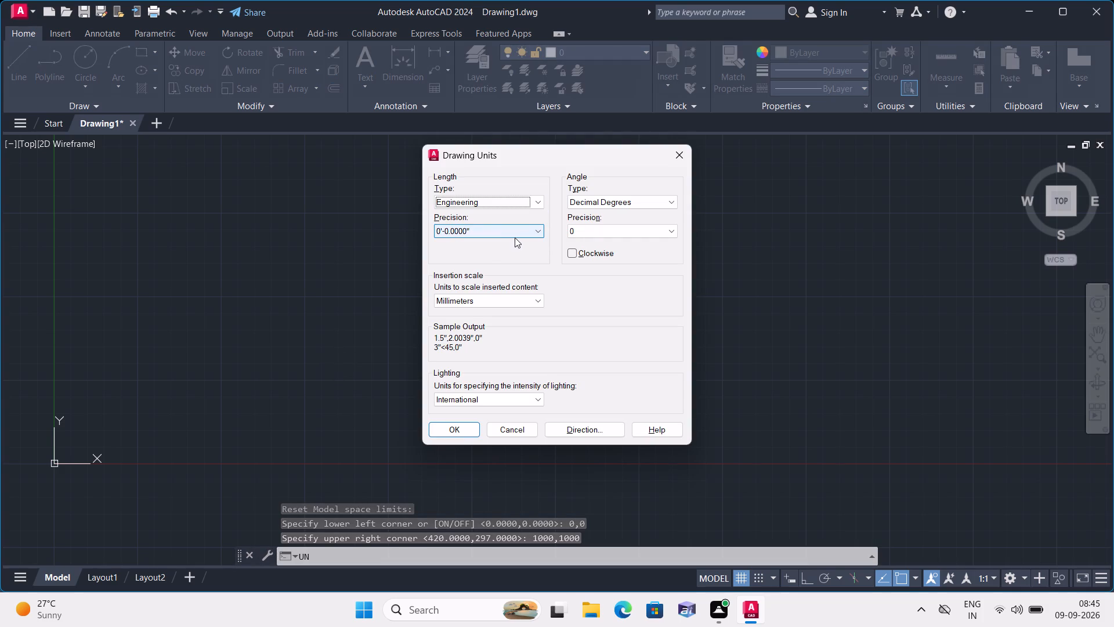
click(514, 235)
click(469, 239)
click(472, 300)
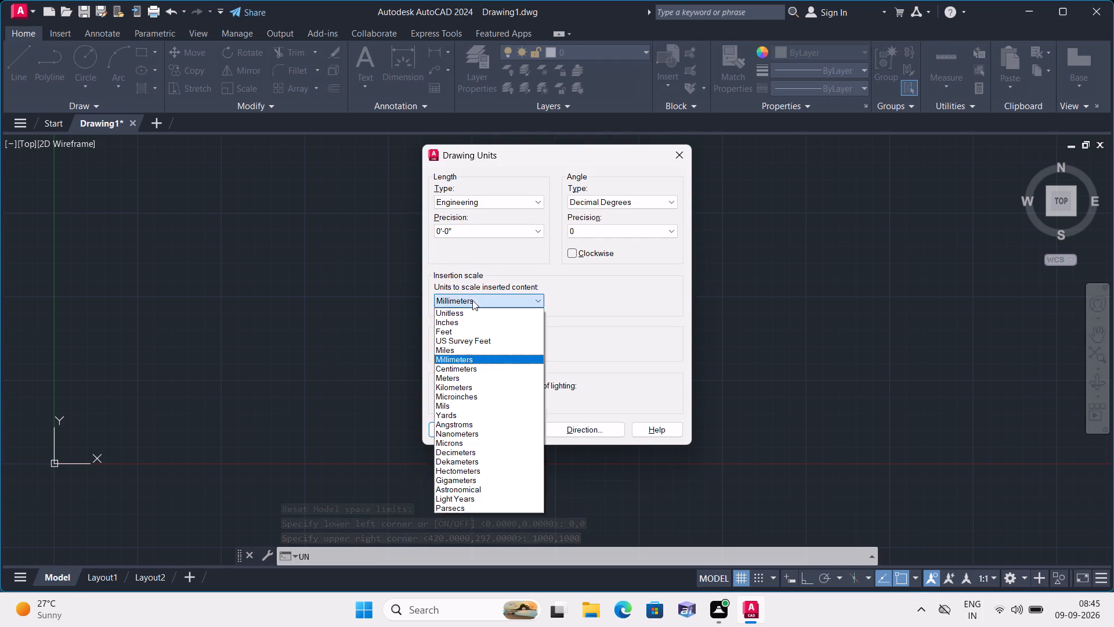
click(464, 318)
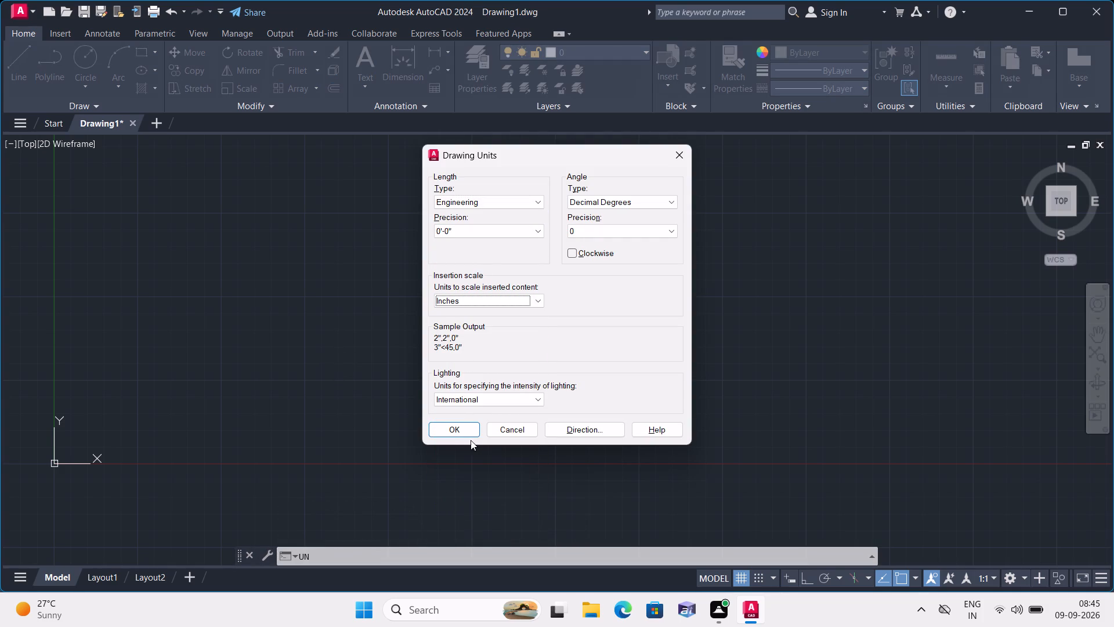
click(468, 438)
click(465, 434)
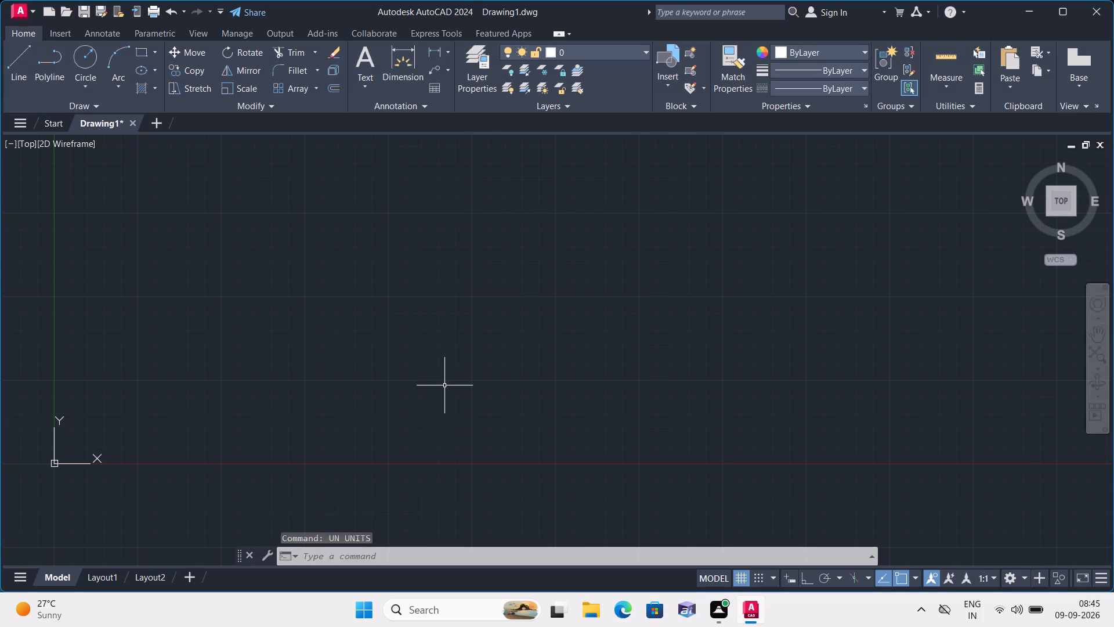
Modify the ISO-25 dimension style's primary units to Engineering format with 0'-0" precision and make the style current.
scroll(444, 385, down, 1)
text(d)
key(space)
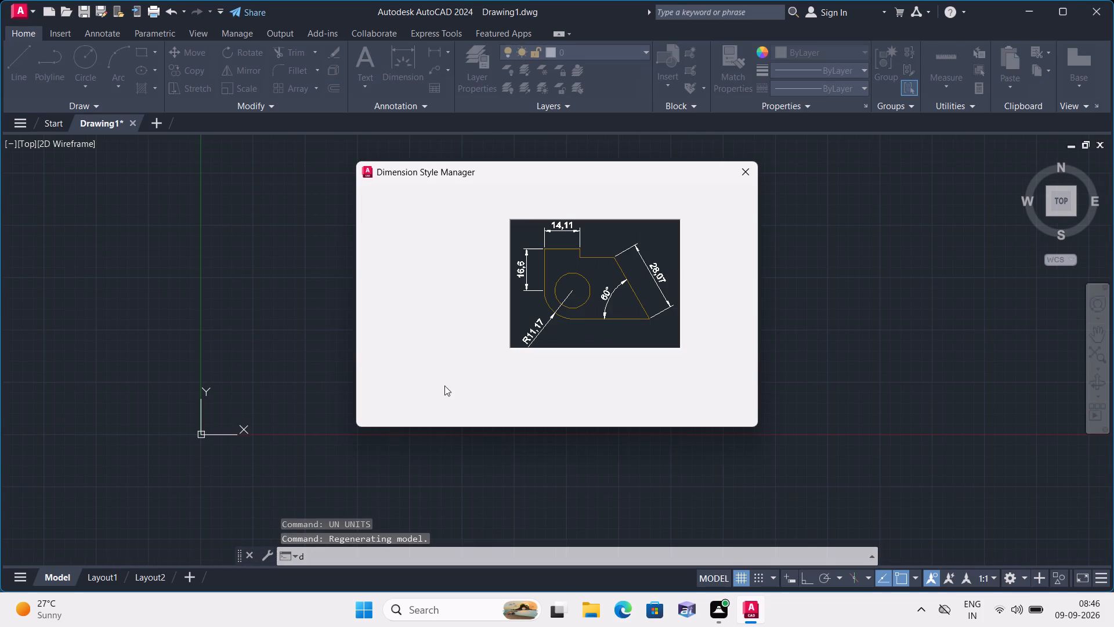
click(735, 273)
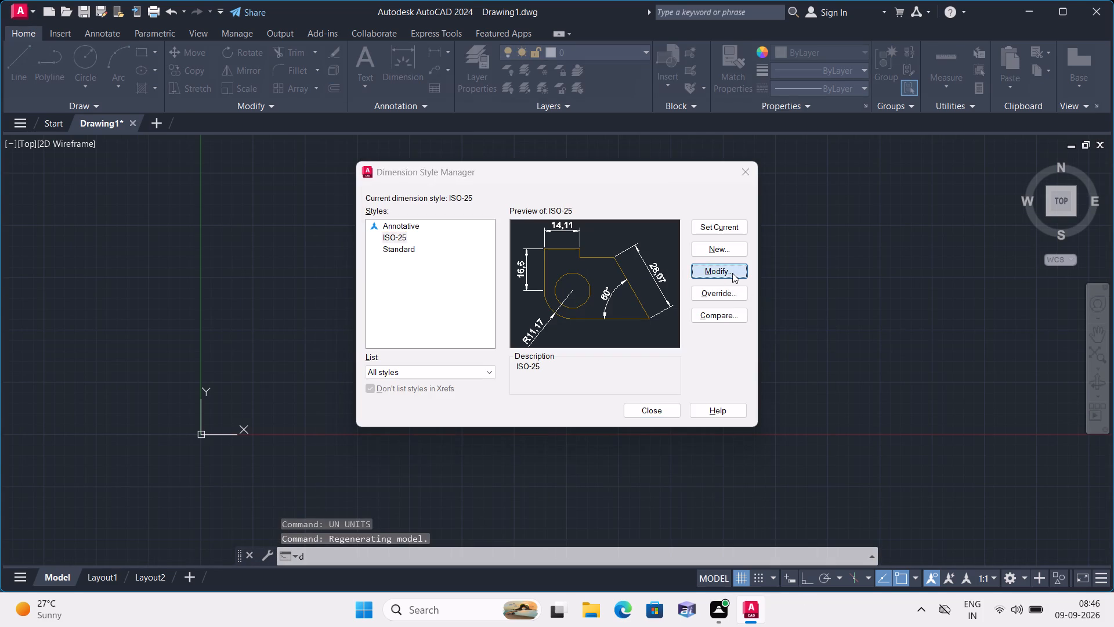
click(497, 170)
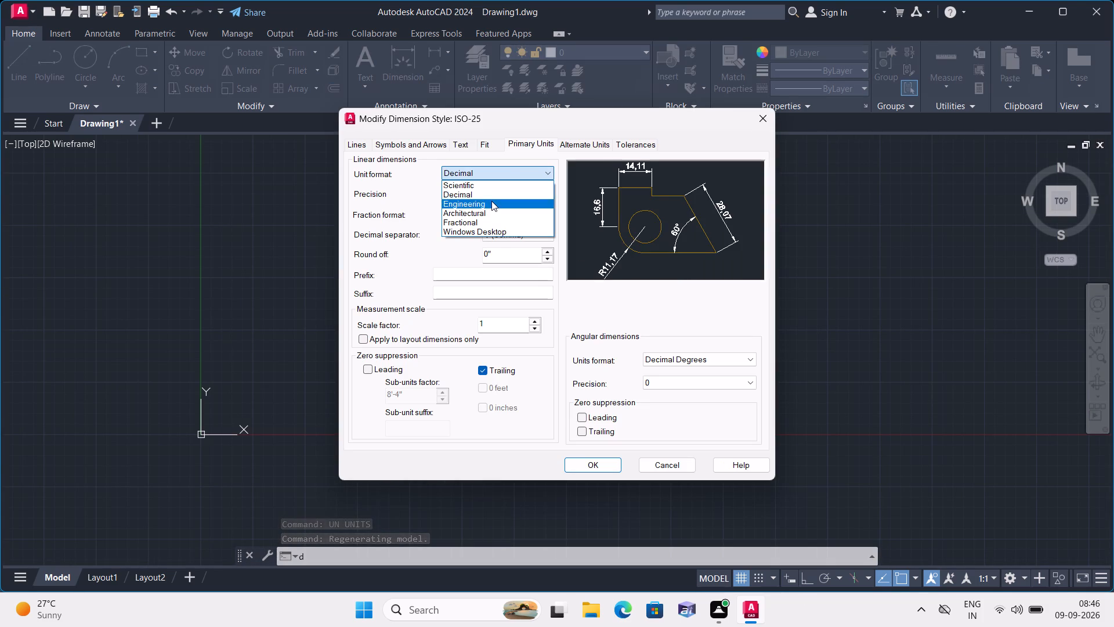
click(491, 201)
click(489, 194)
click(487, 204)
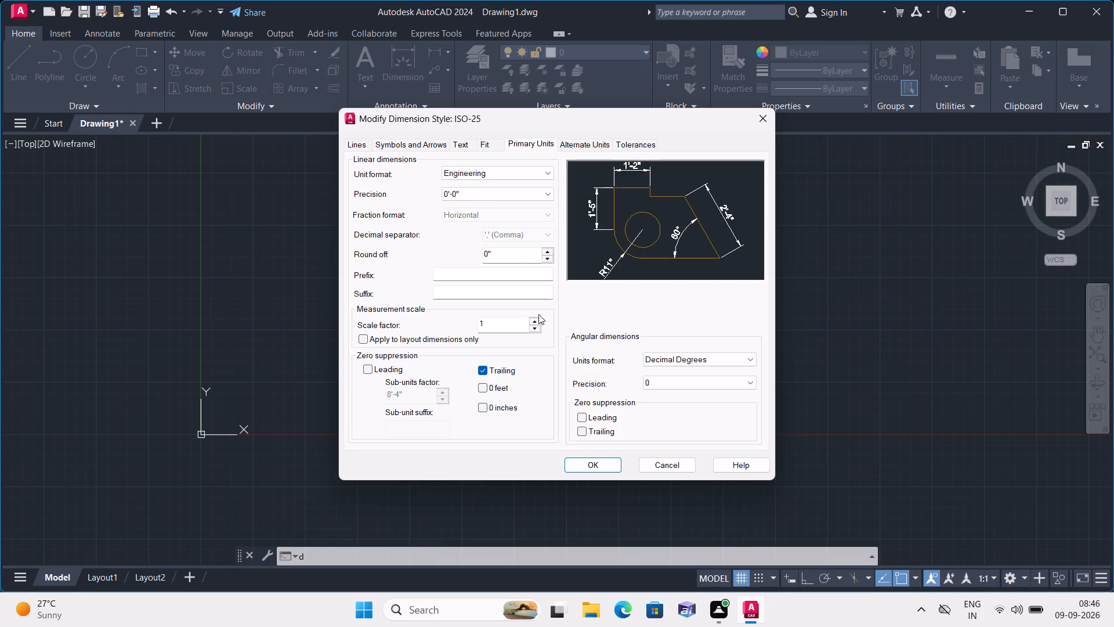
click(578, 466)
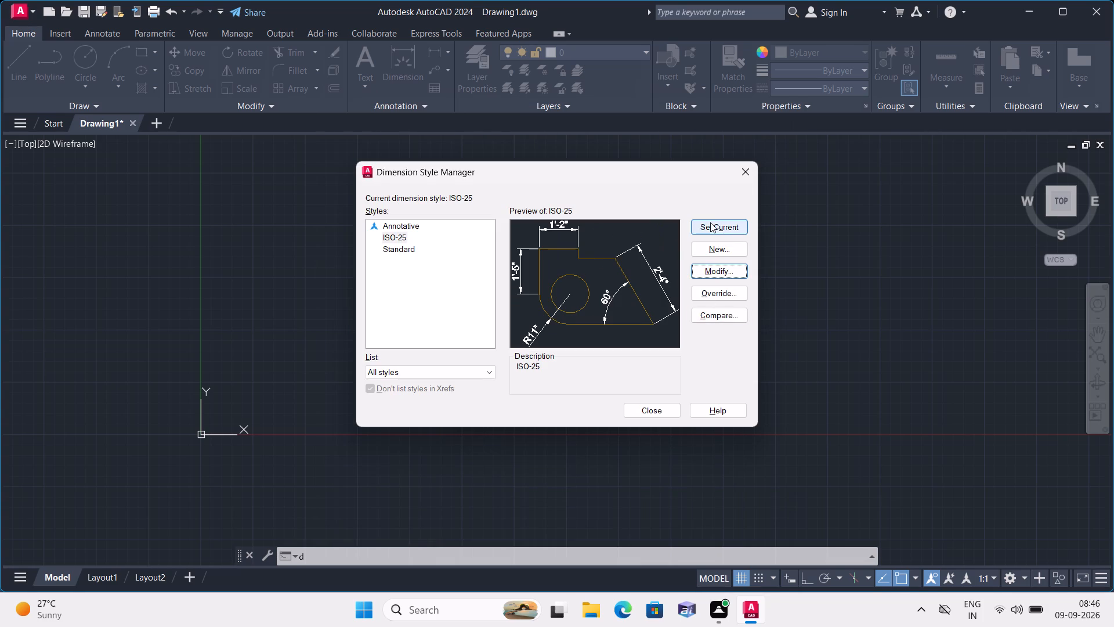
click(710, 230)
click(748, 177)
Draw a vertical construction line to the right of the origin.
scroll(782, 243, down, 2)
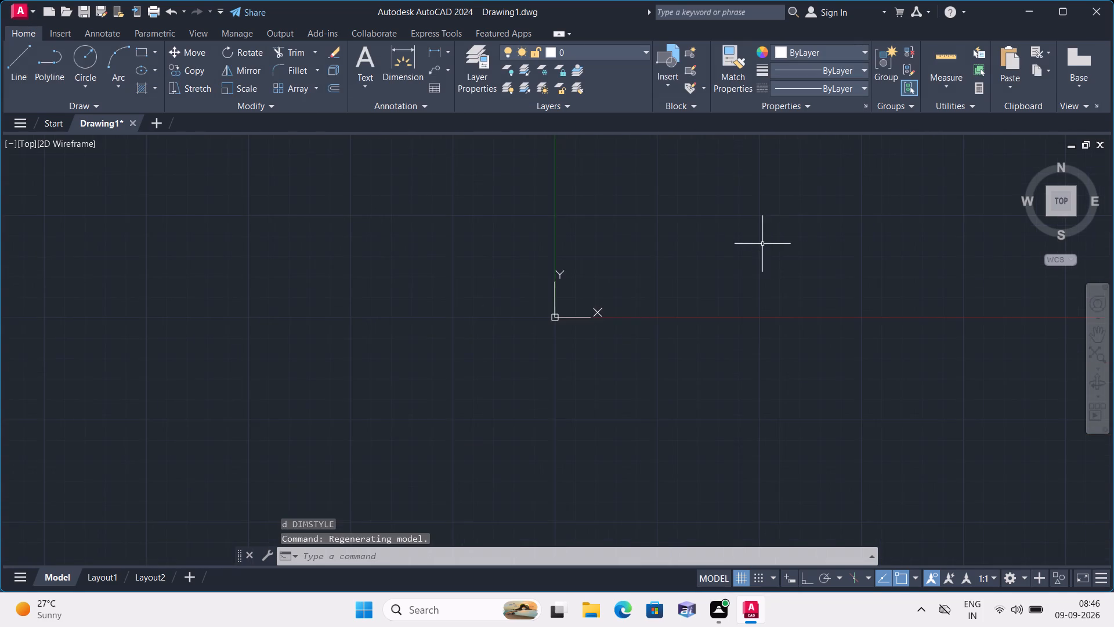
middle_drag(715, 280, 544, 365)
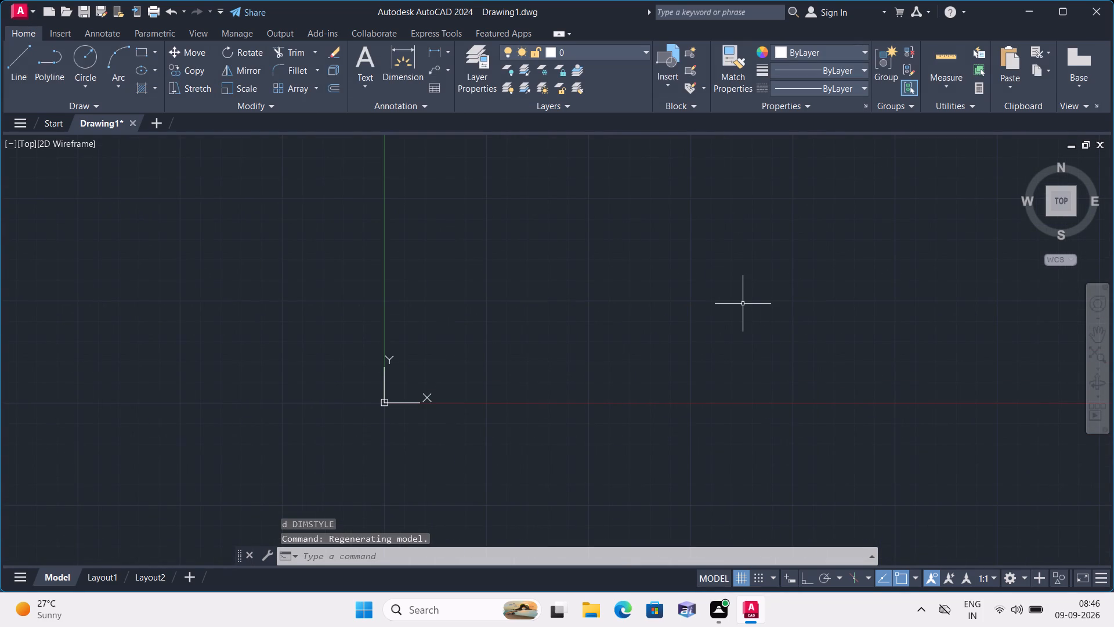
text(xl v)
key(space)
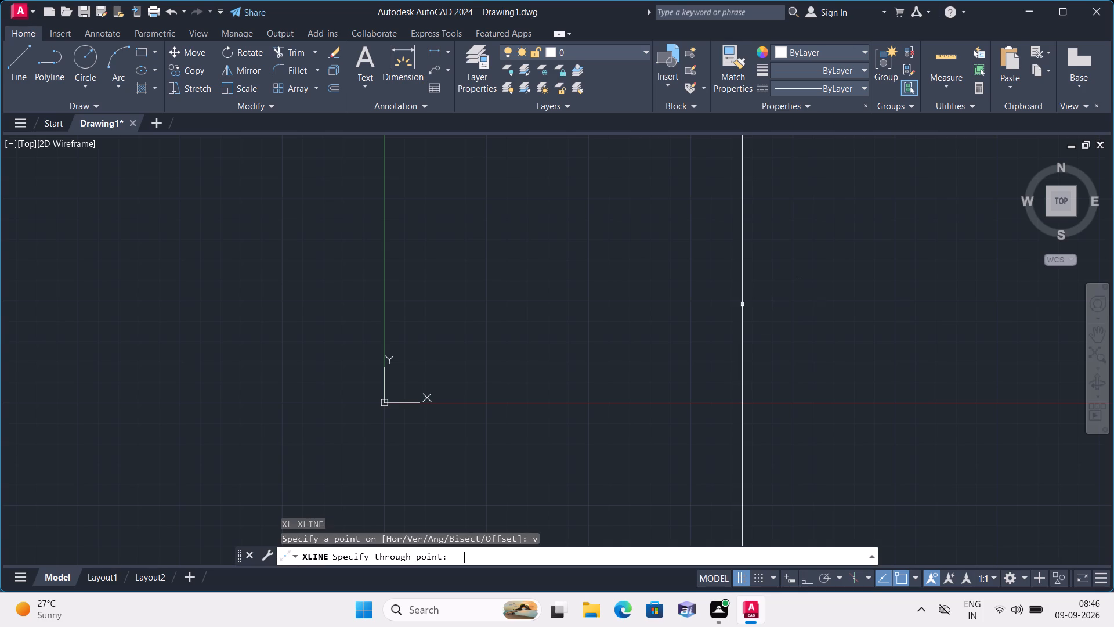
click(742, 304)
click(732, 302)
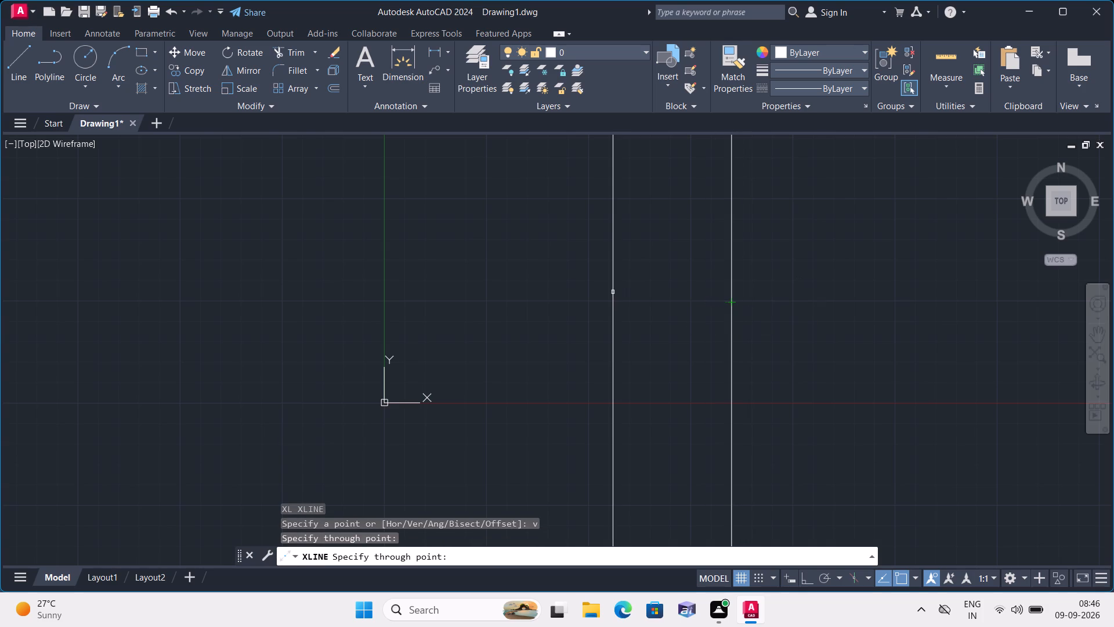
key(Escape)
Draw a horizontal construction line above the origin, crossing the vertical construction line.
key(space)
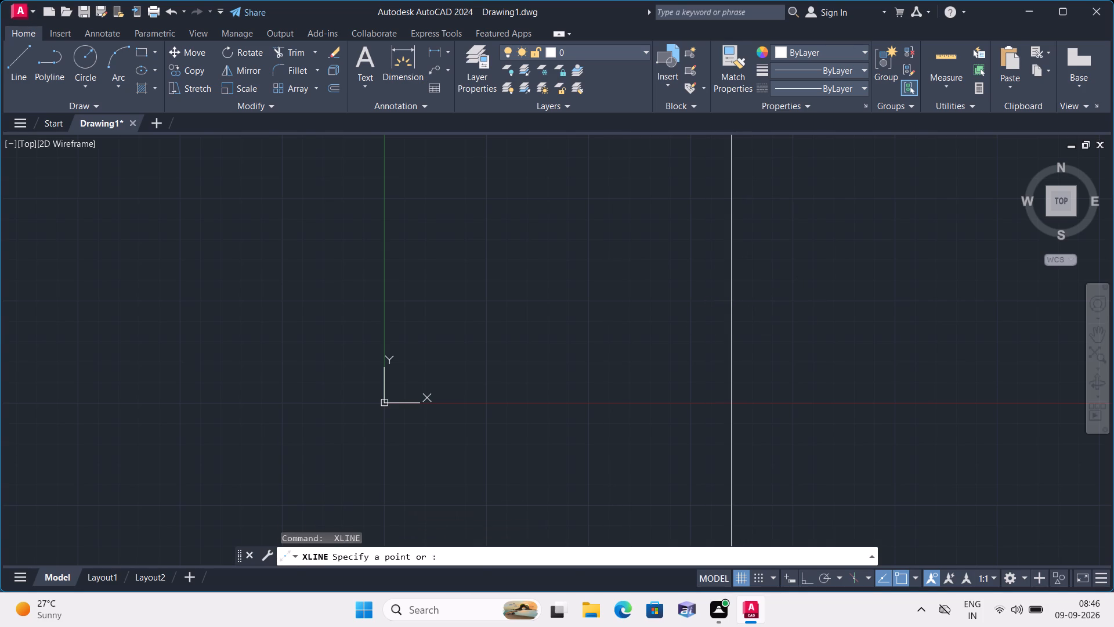
text(h)
key(space)
click(612, 292)
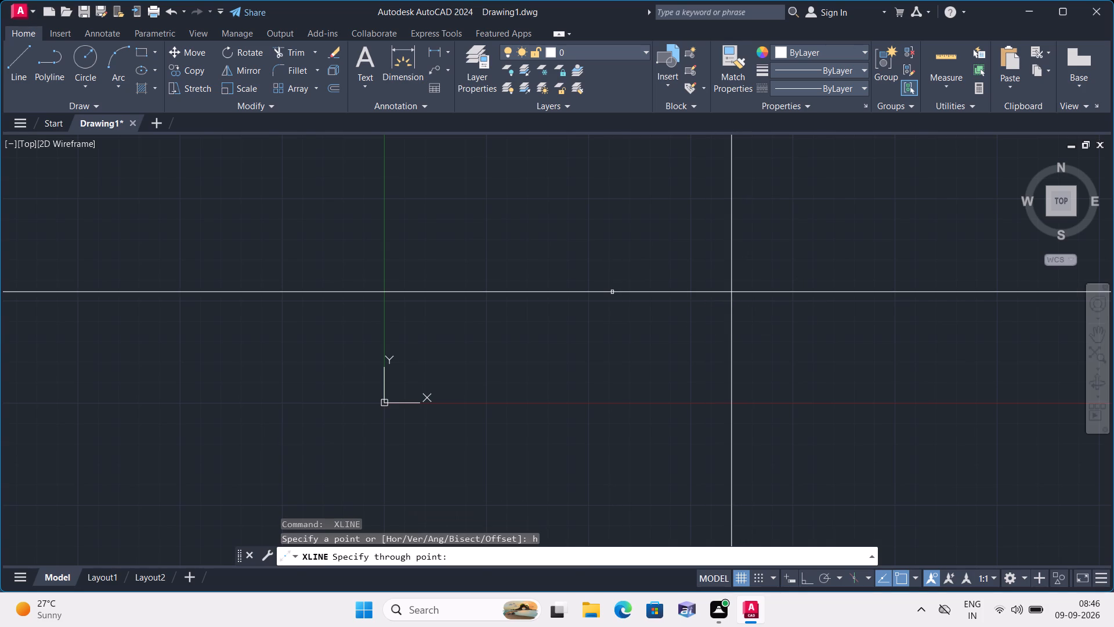
click(612, 292)
key(Escape)
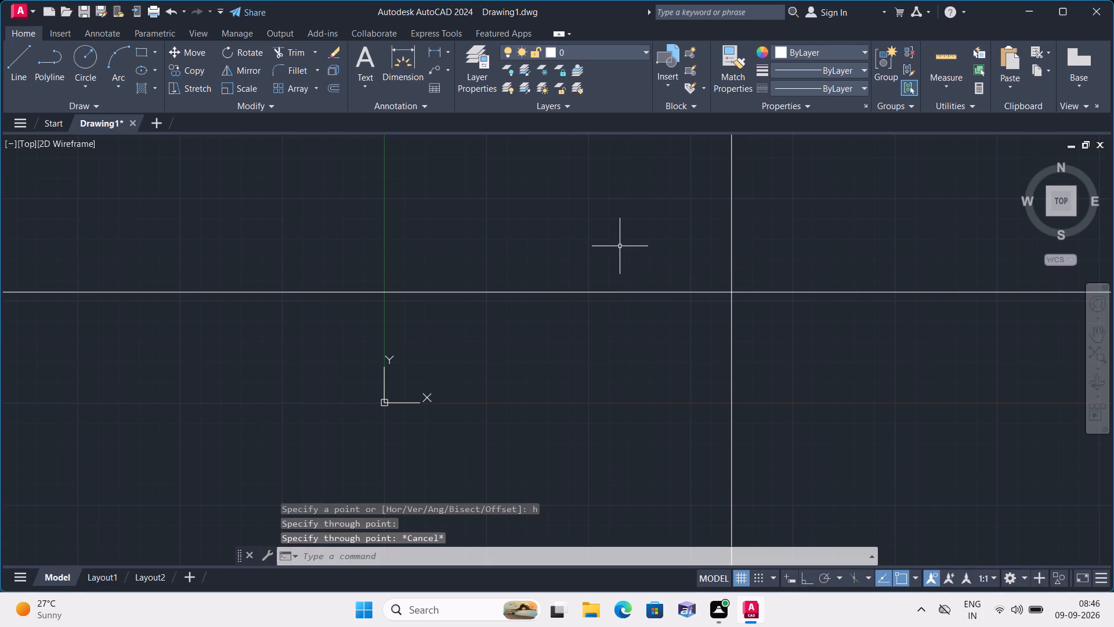
Trim the vertical line above the crossing and the horizontal line left of it, leaving an upper-left corner.
text(trim)
key(space)
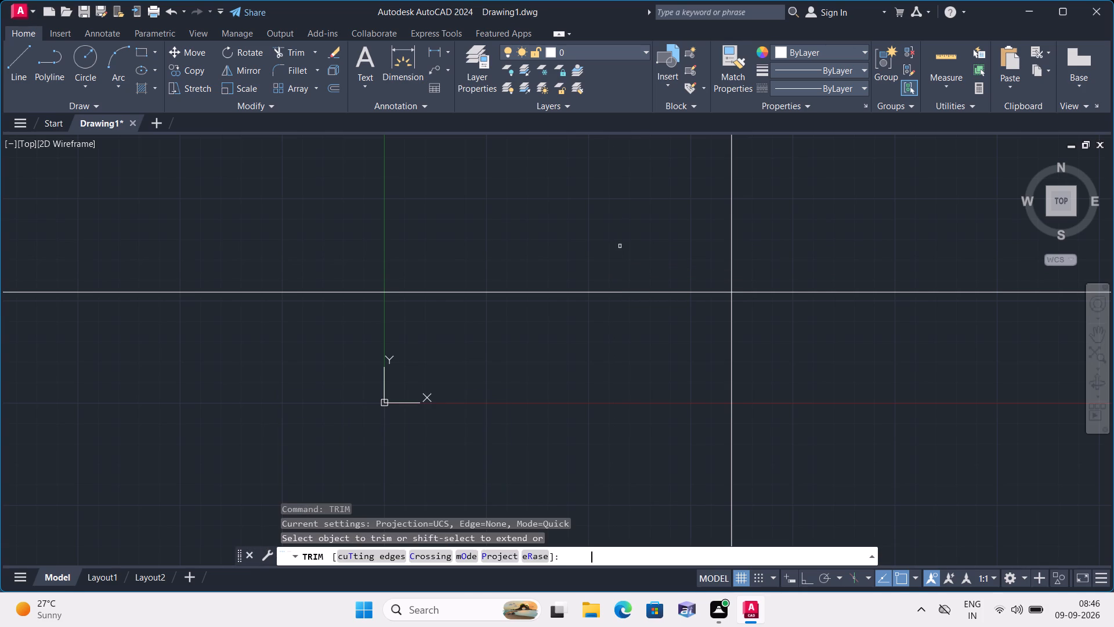
click(762, 228)
click(569, 343)
scroll(580, 281, down, 2)
middle_drag(580, 280, 364, 346)
key(Escape)
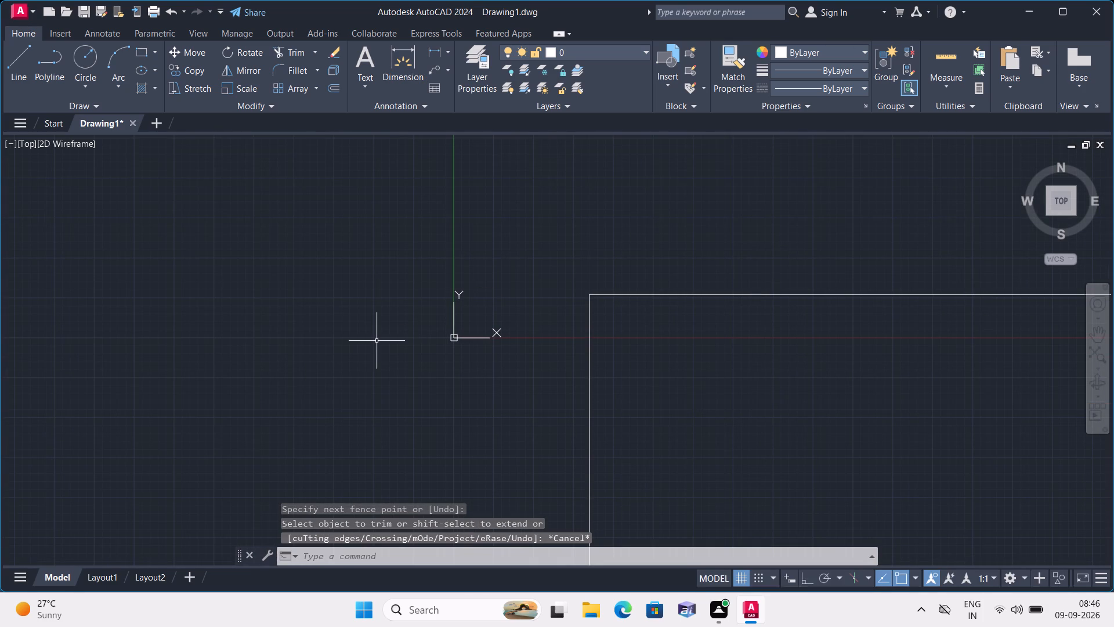
Offset the top horizontal line and the left vertical line 9" towards the inside of the corner.
scroll(663, 327, up, 2)
scroll(583, 268, up, 1)
middle_drag(531, 284, 512, 294)
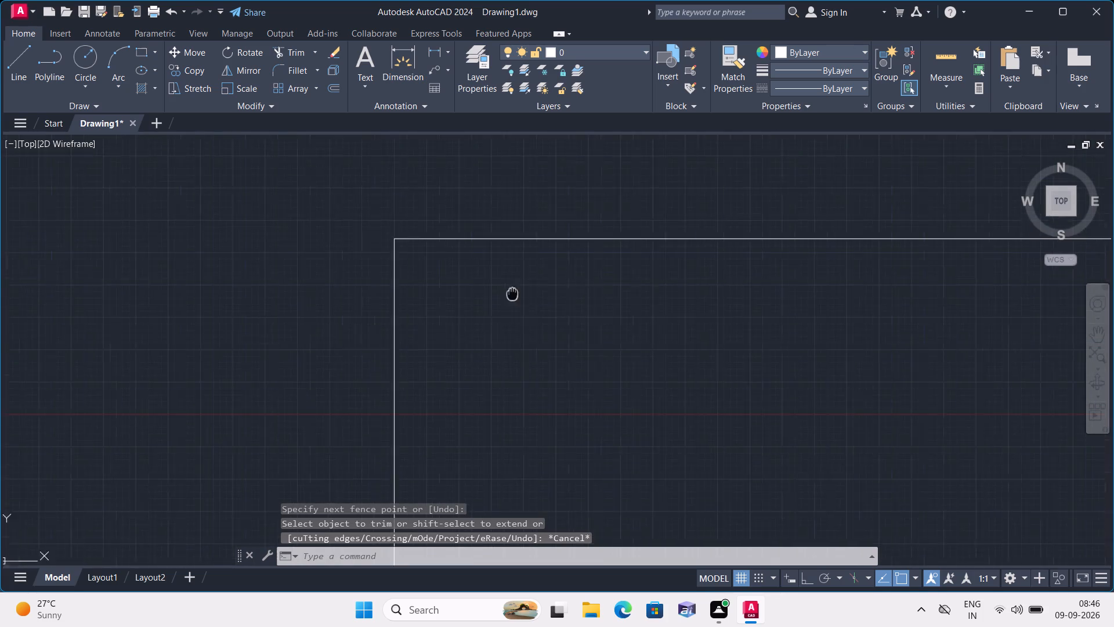
middle_drag(512, 294, 320, 381)
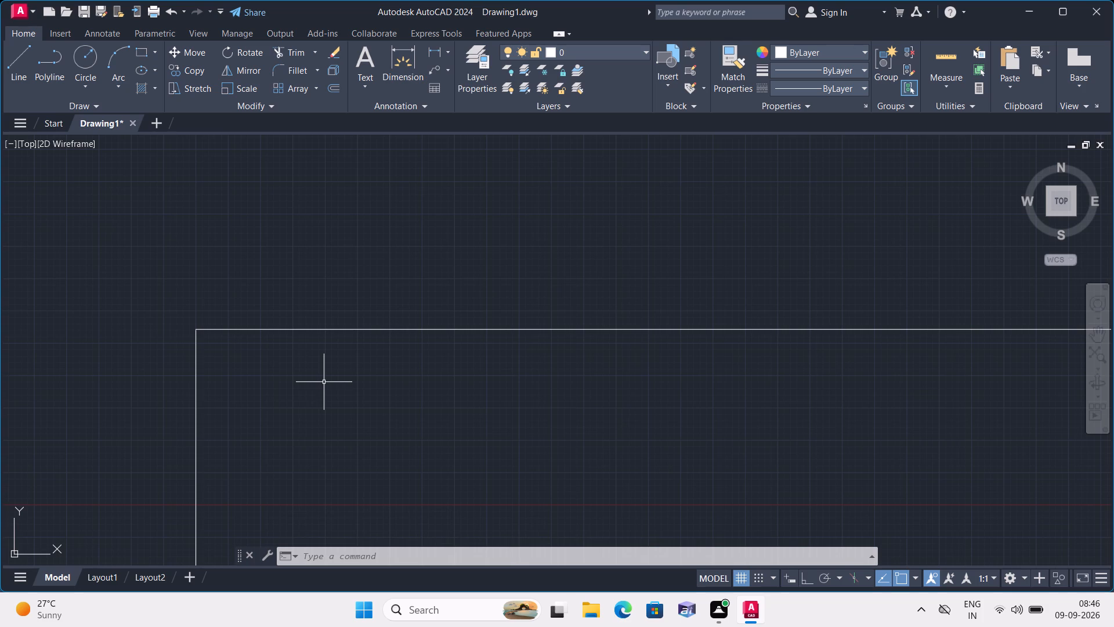
text(offset 9")
key(space)
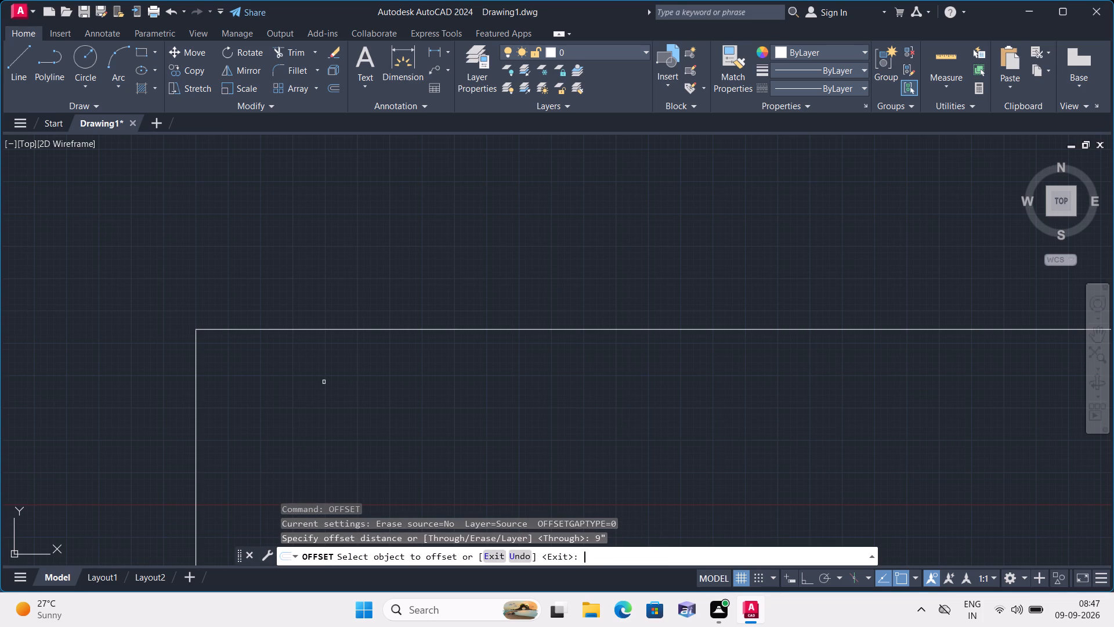
click(375, 329)
click(355, 386)
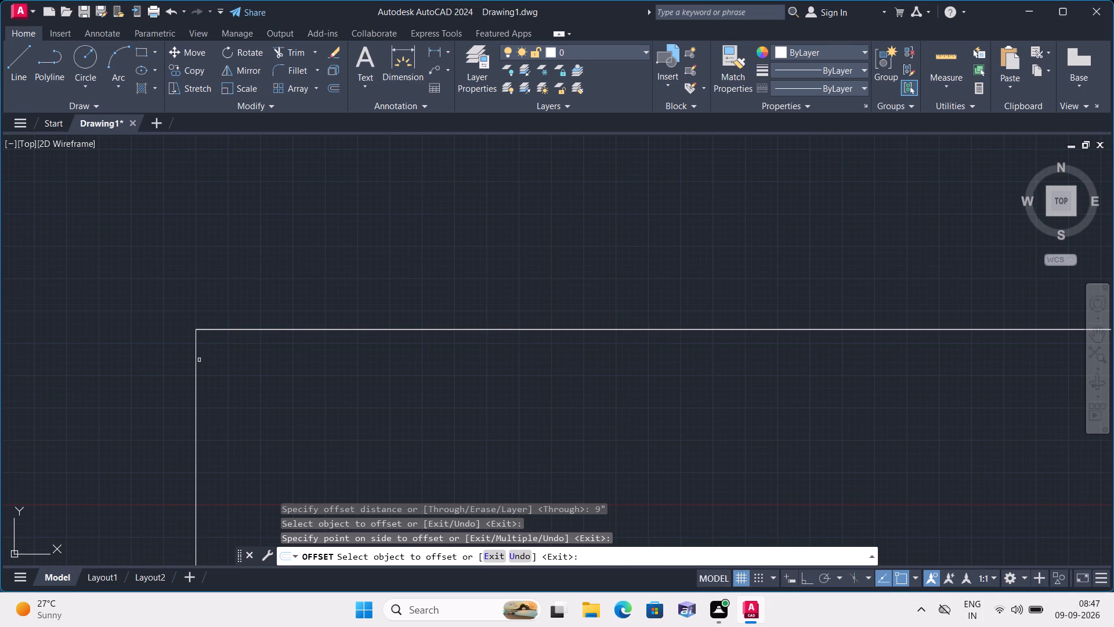
click(195, 364)
click(201, 365)
scroll(244, 362, up, 3)
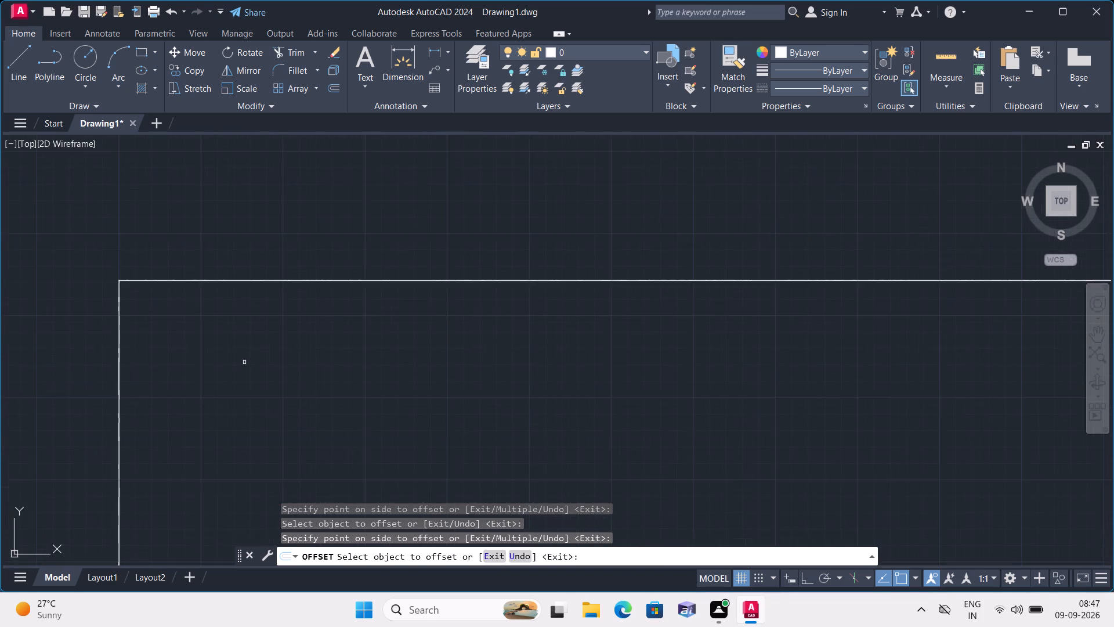
middle_drag(234, 358, 252, 365)
scroll(142, 330, up, 2)
middle_drag(142, 329, 308, 454)
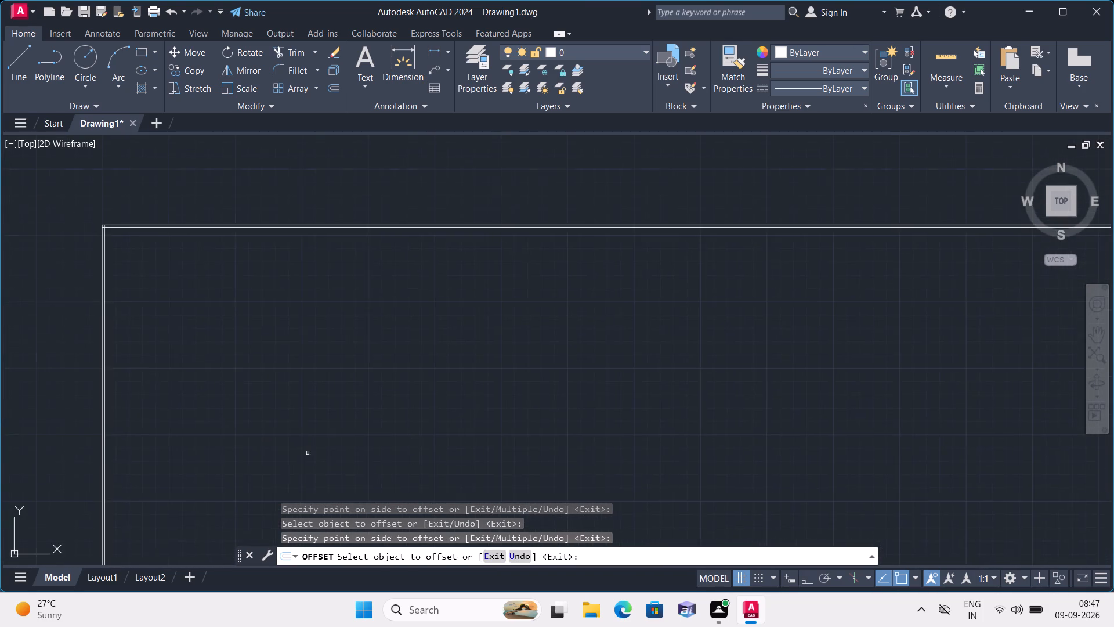
scroll(214, 323, up, 1)
key(space)
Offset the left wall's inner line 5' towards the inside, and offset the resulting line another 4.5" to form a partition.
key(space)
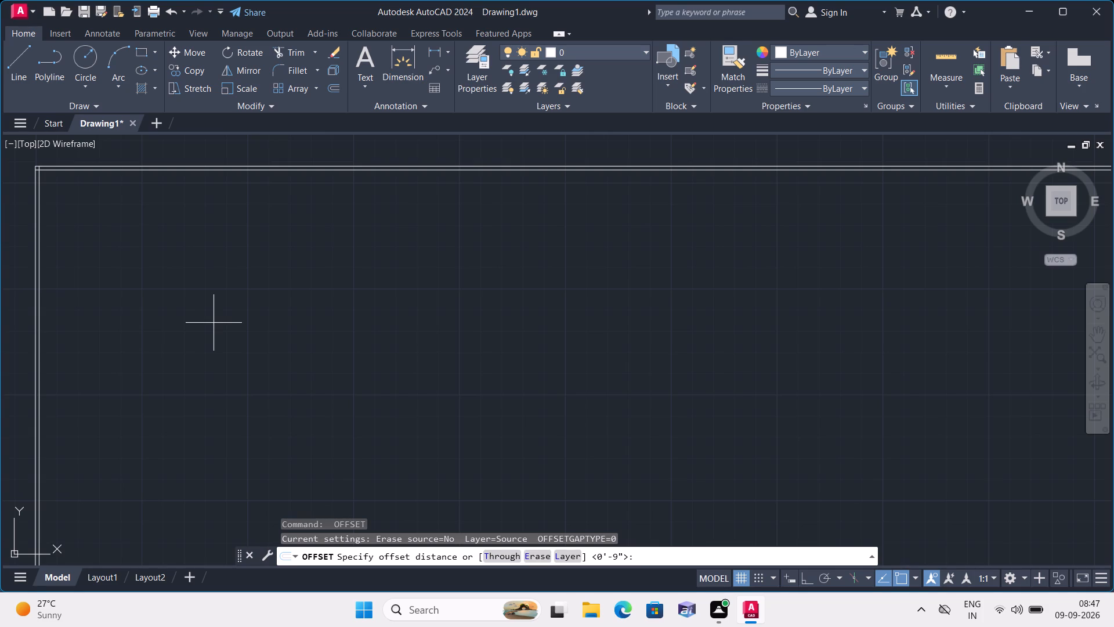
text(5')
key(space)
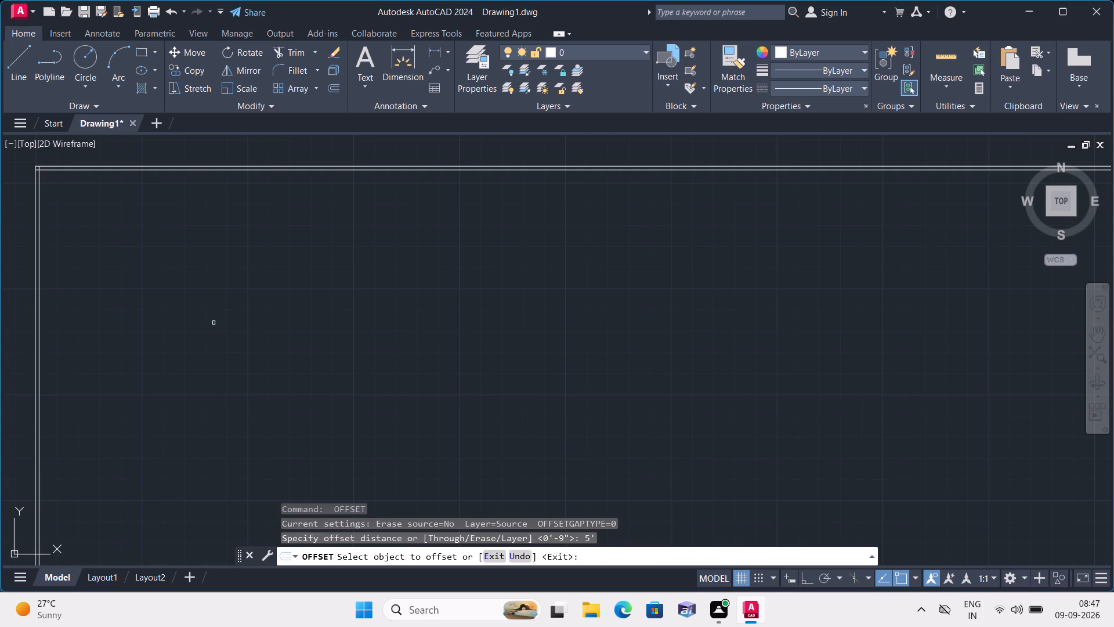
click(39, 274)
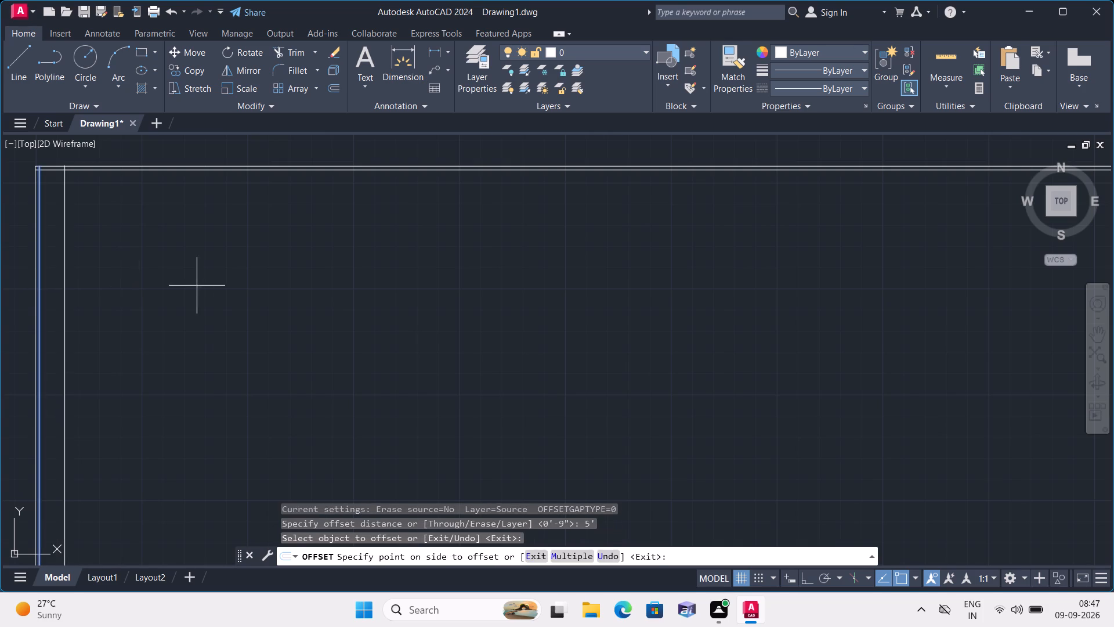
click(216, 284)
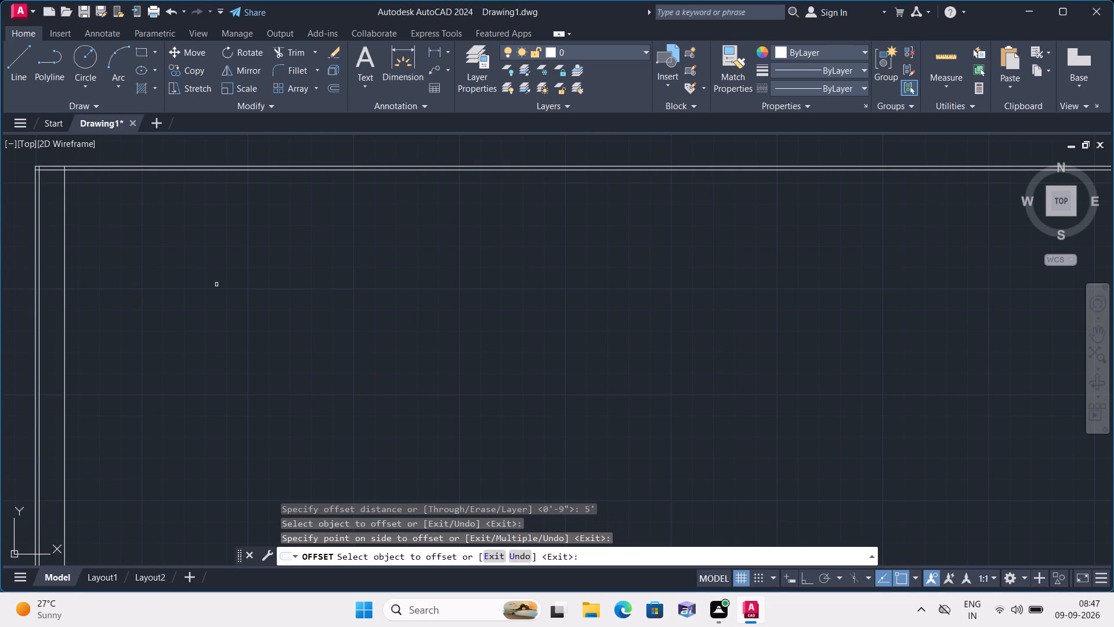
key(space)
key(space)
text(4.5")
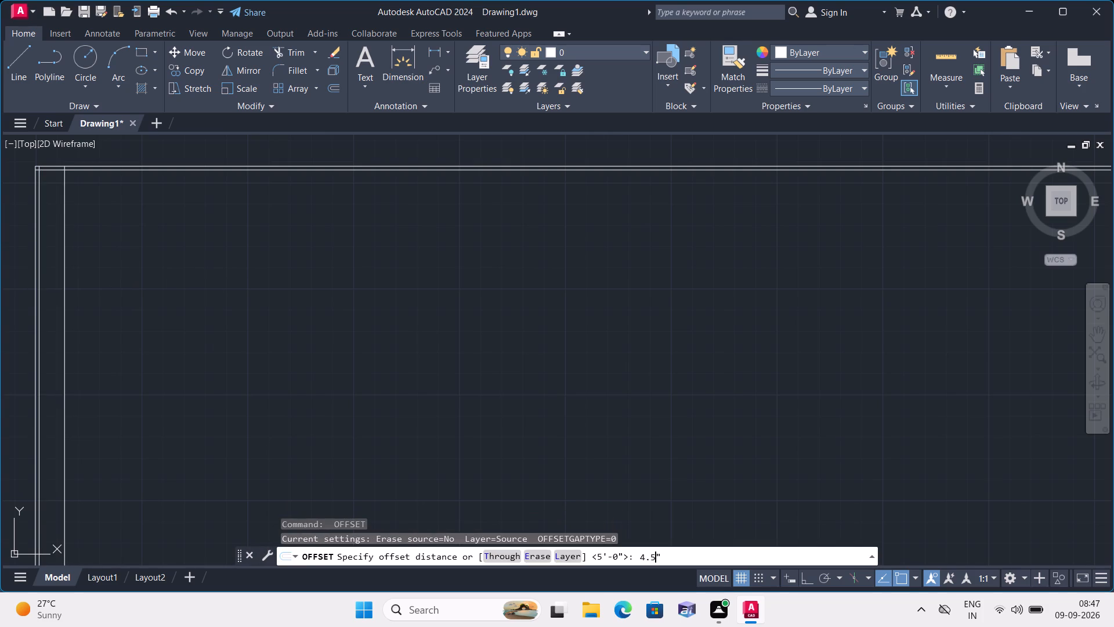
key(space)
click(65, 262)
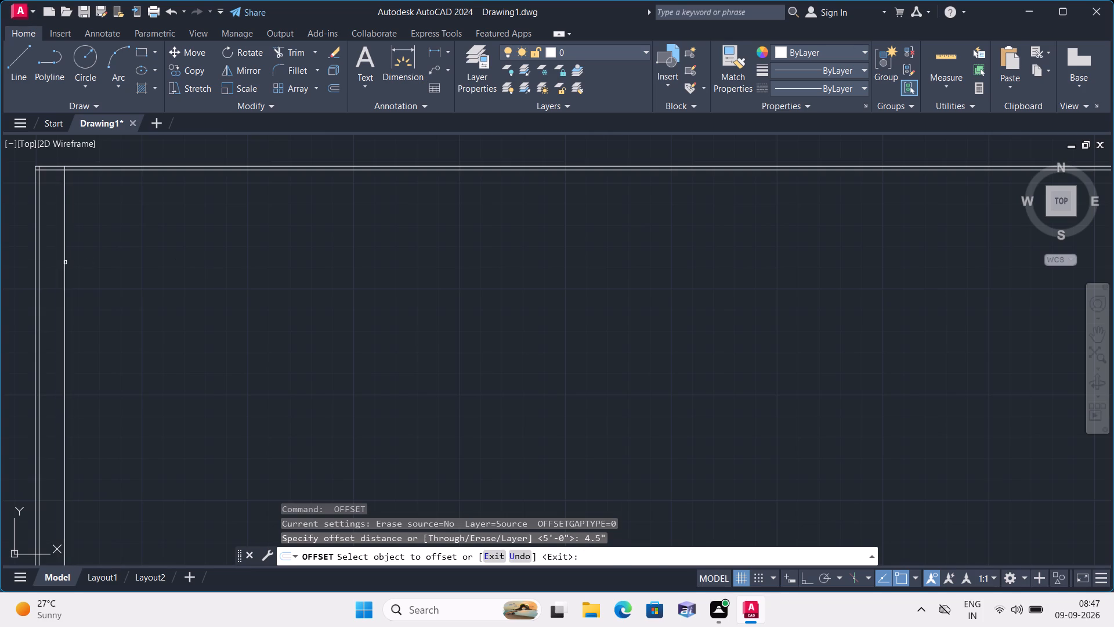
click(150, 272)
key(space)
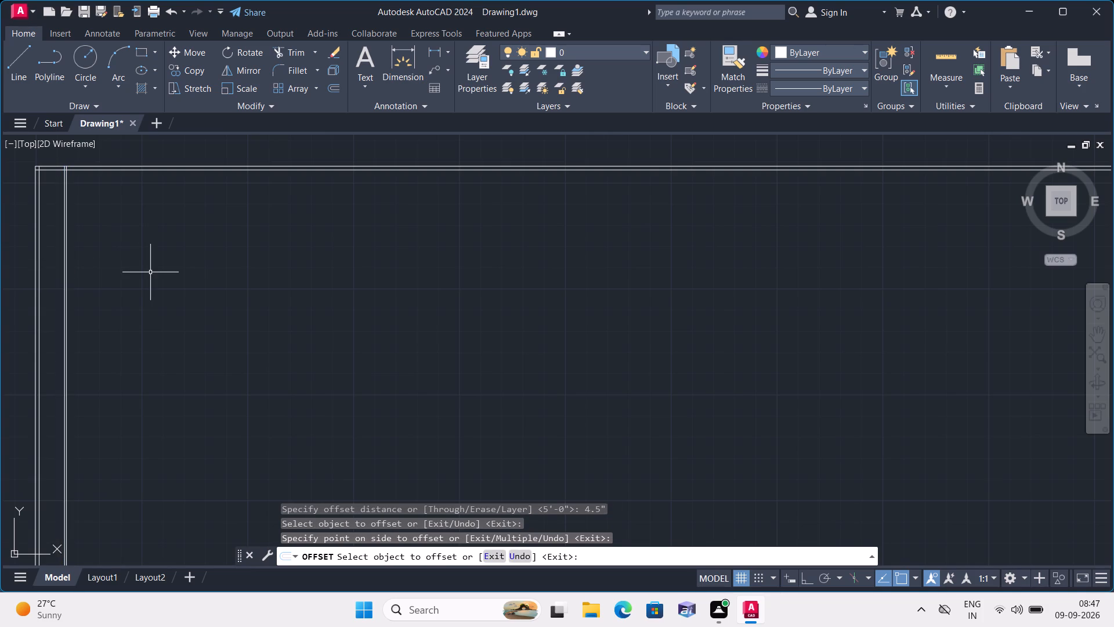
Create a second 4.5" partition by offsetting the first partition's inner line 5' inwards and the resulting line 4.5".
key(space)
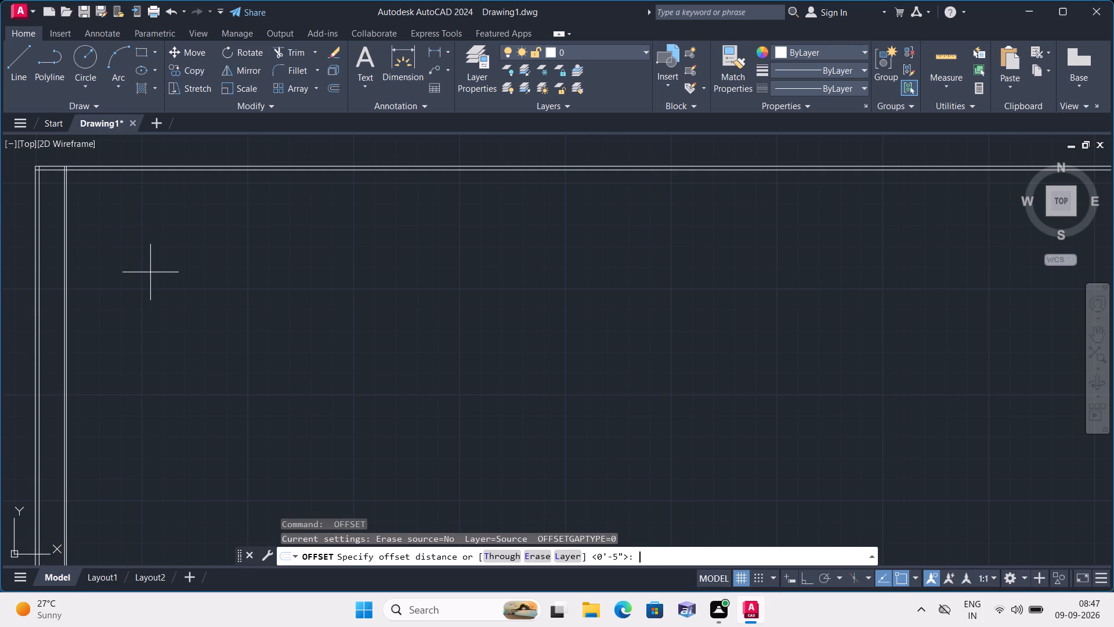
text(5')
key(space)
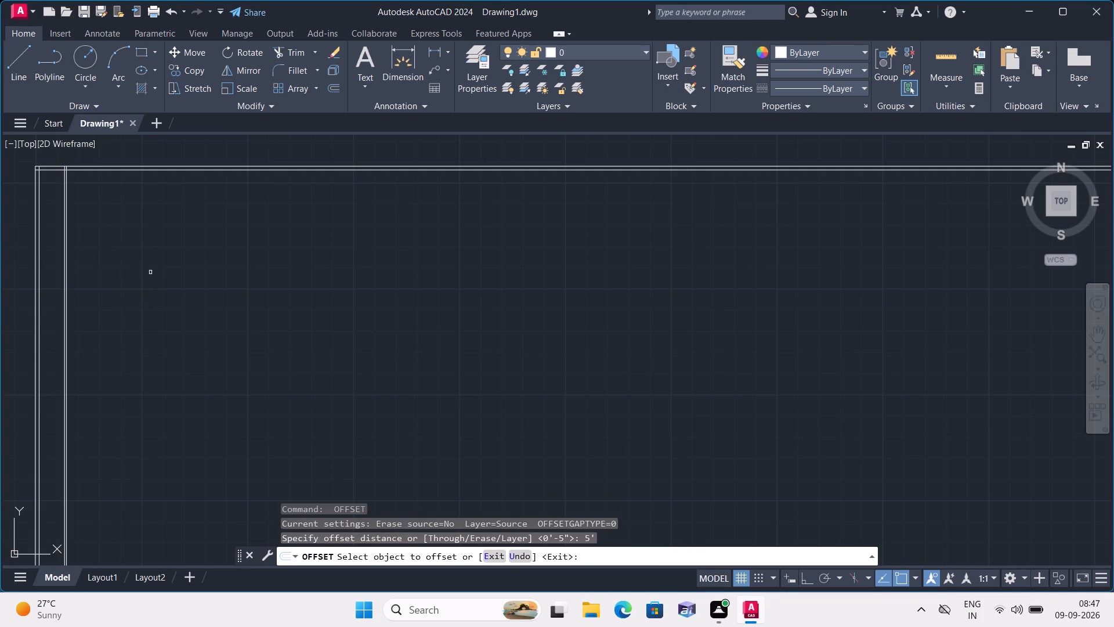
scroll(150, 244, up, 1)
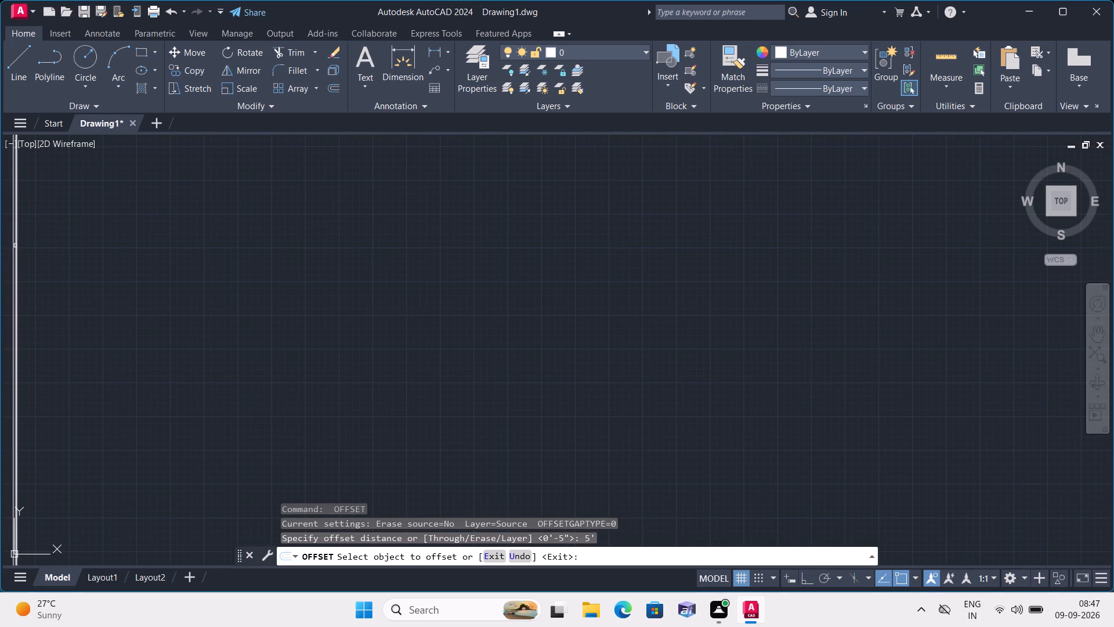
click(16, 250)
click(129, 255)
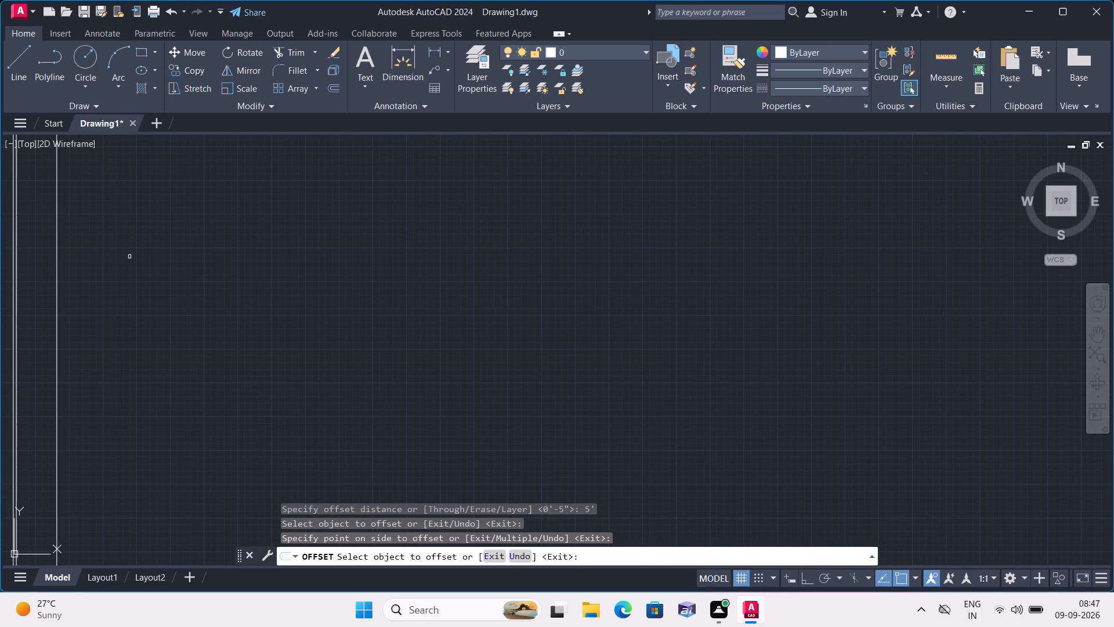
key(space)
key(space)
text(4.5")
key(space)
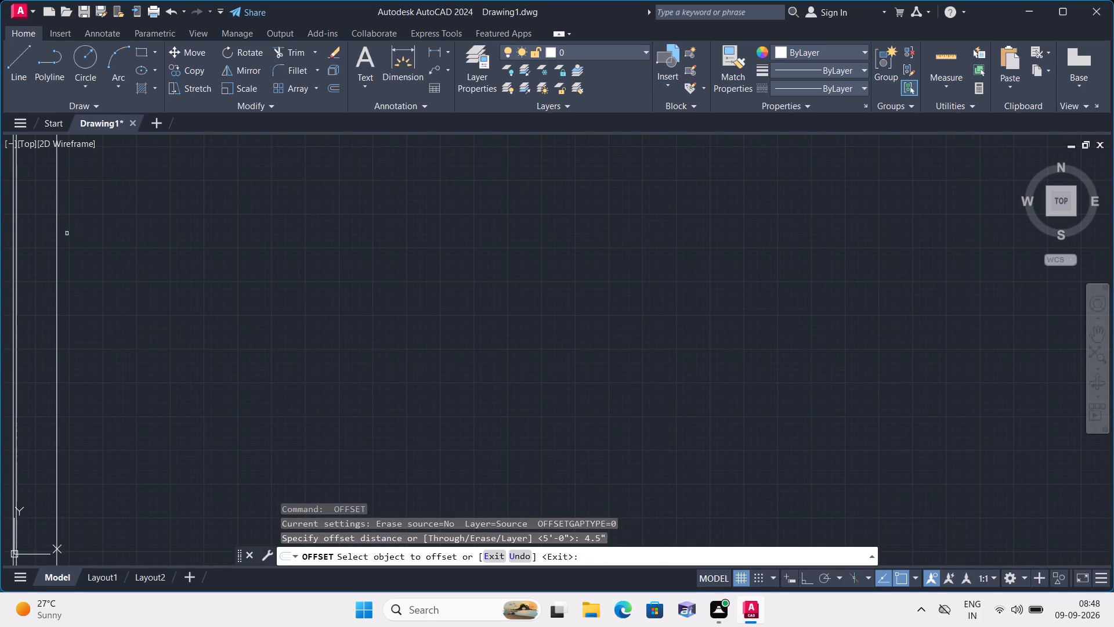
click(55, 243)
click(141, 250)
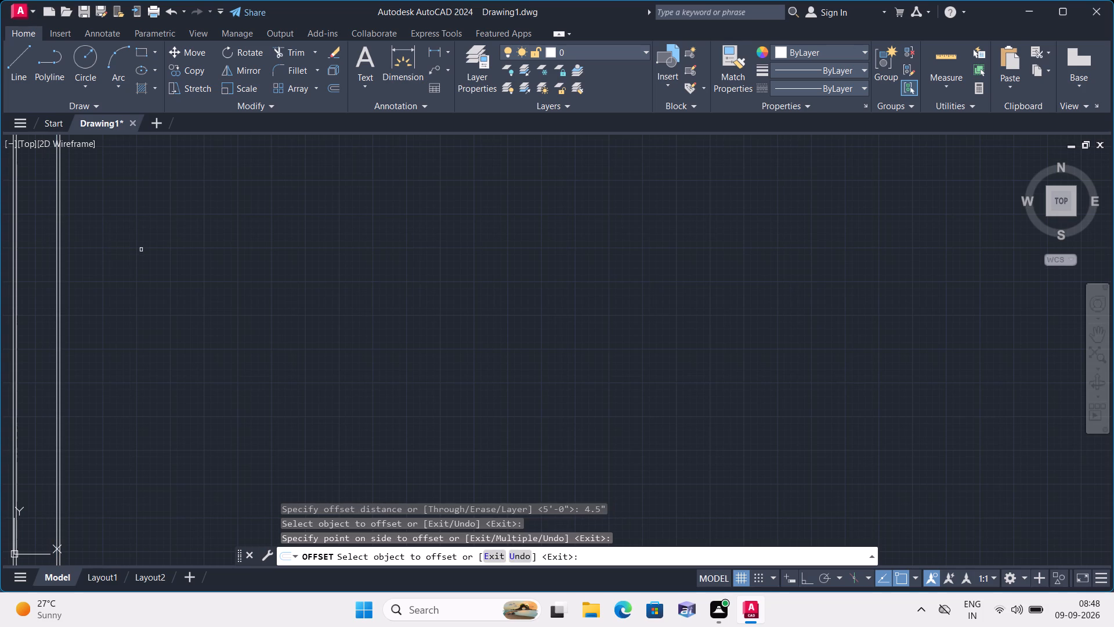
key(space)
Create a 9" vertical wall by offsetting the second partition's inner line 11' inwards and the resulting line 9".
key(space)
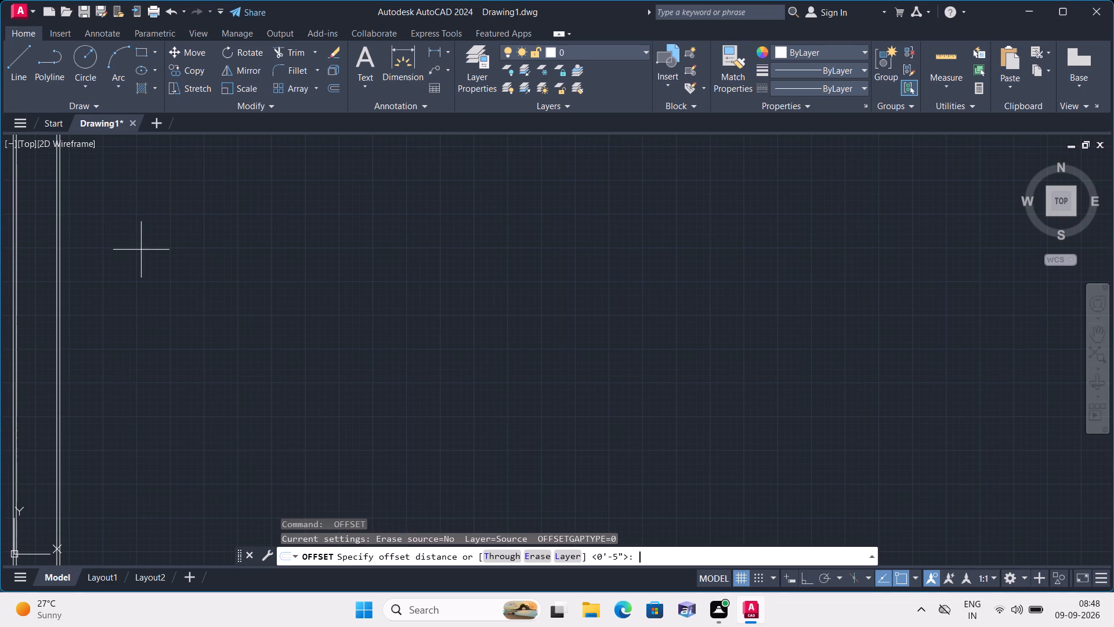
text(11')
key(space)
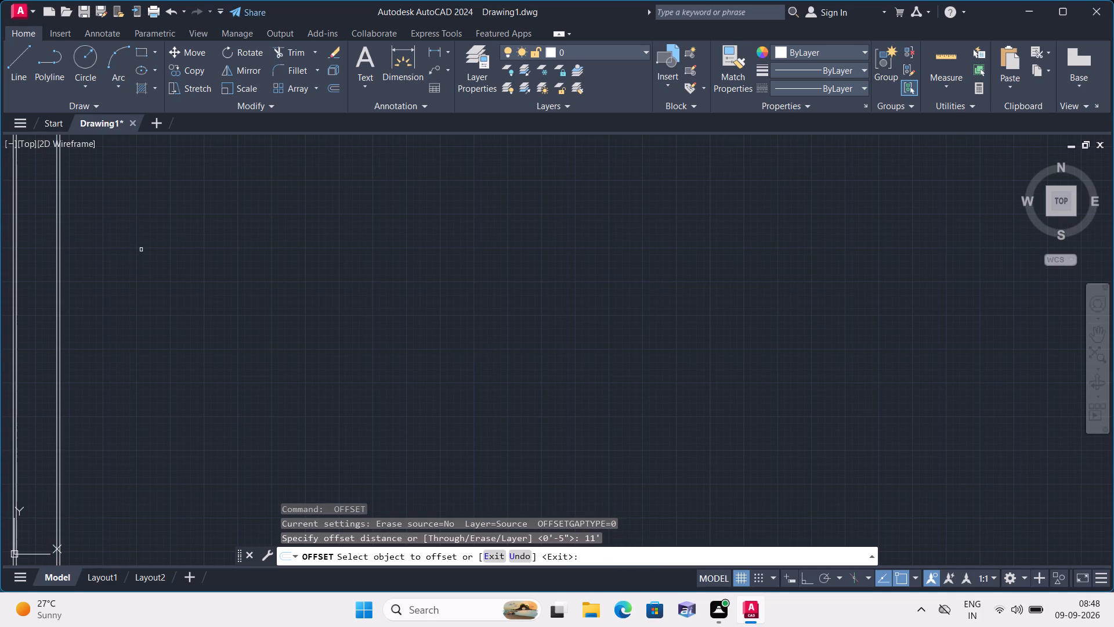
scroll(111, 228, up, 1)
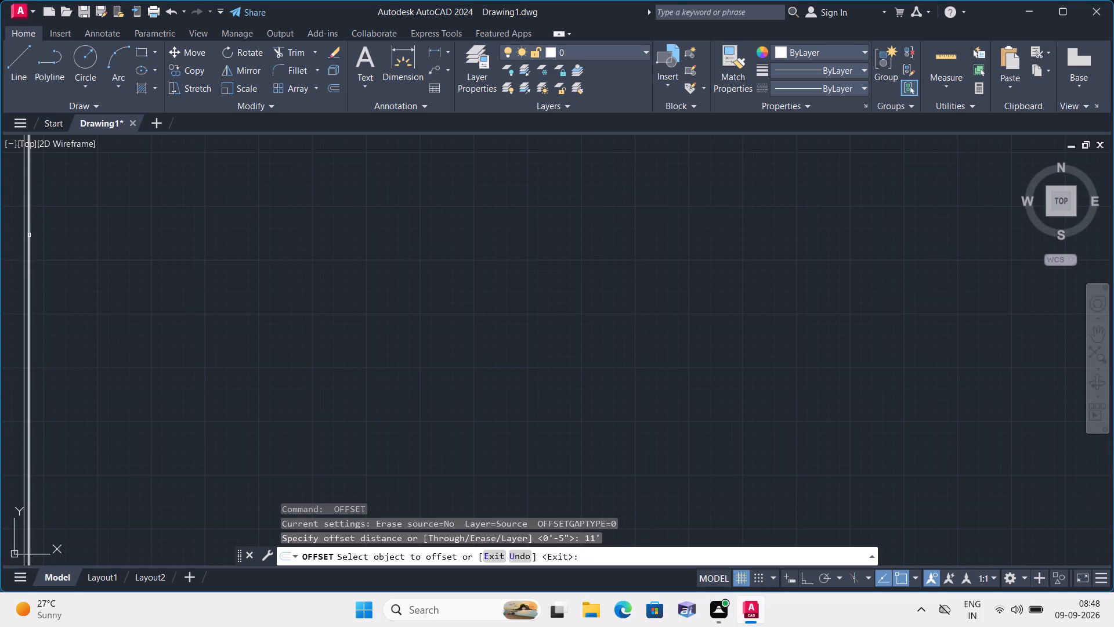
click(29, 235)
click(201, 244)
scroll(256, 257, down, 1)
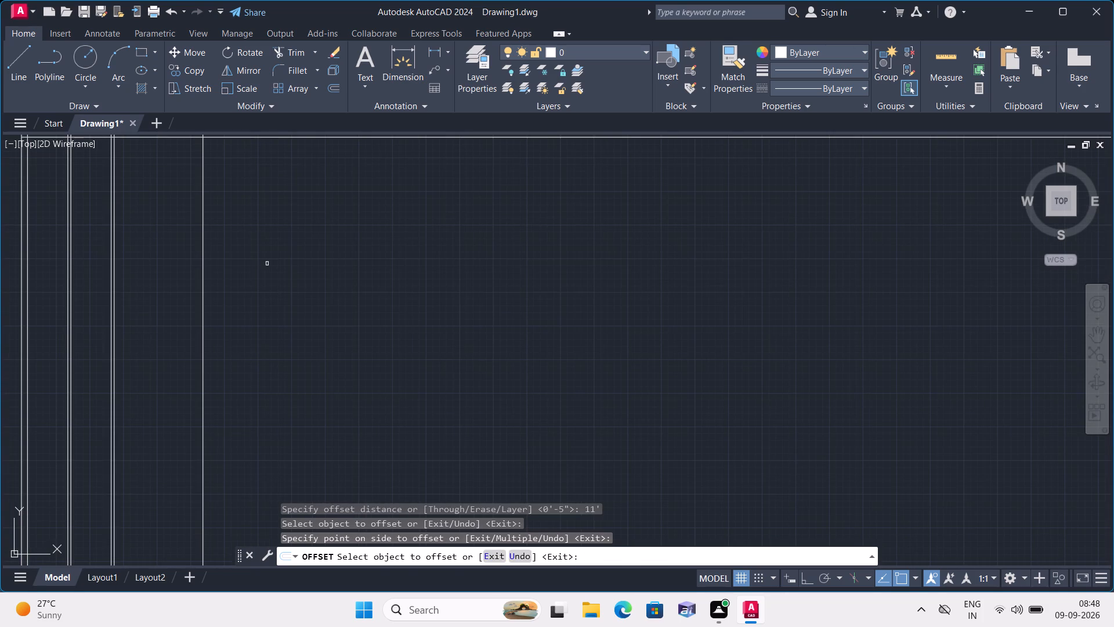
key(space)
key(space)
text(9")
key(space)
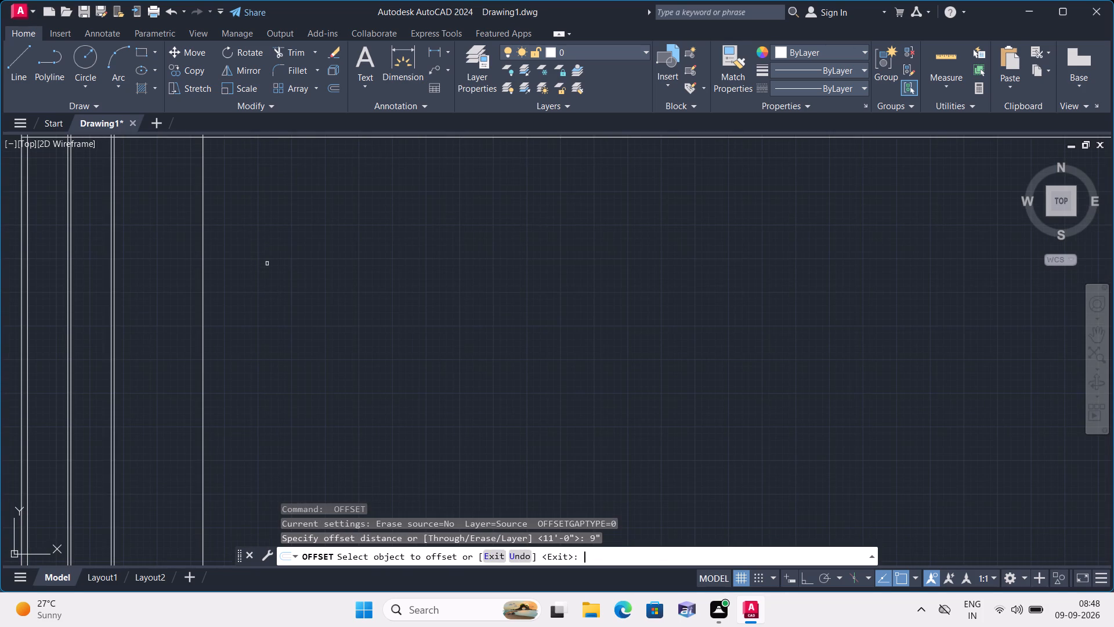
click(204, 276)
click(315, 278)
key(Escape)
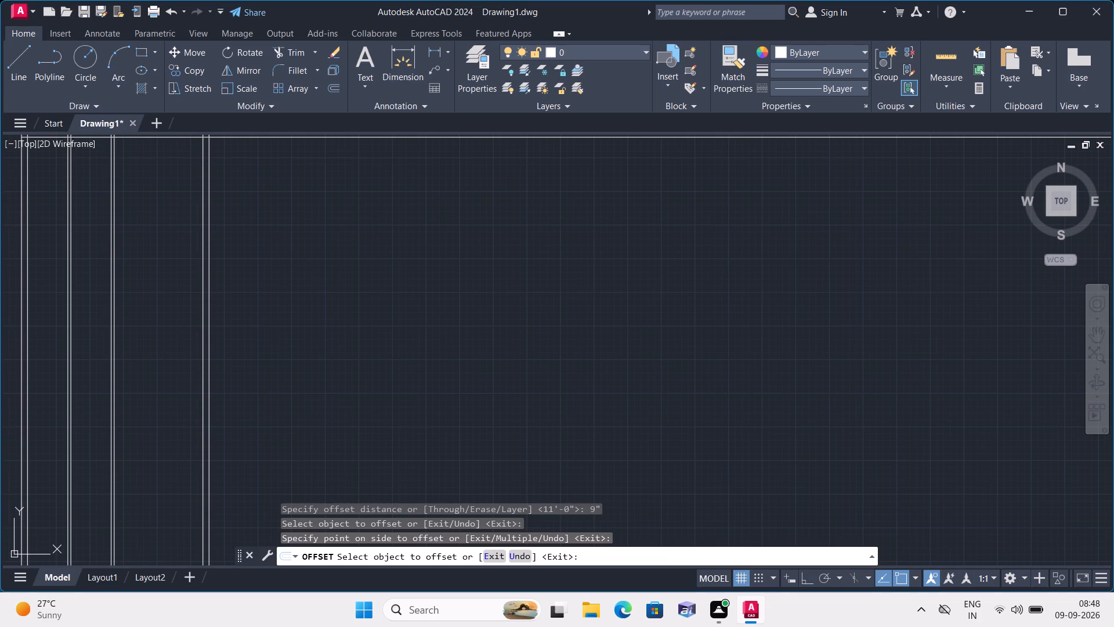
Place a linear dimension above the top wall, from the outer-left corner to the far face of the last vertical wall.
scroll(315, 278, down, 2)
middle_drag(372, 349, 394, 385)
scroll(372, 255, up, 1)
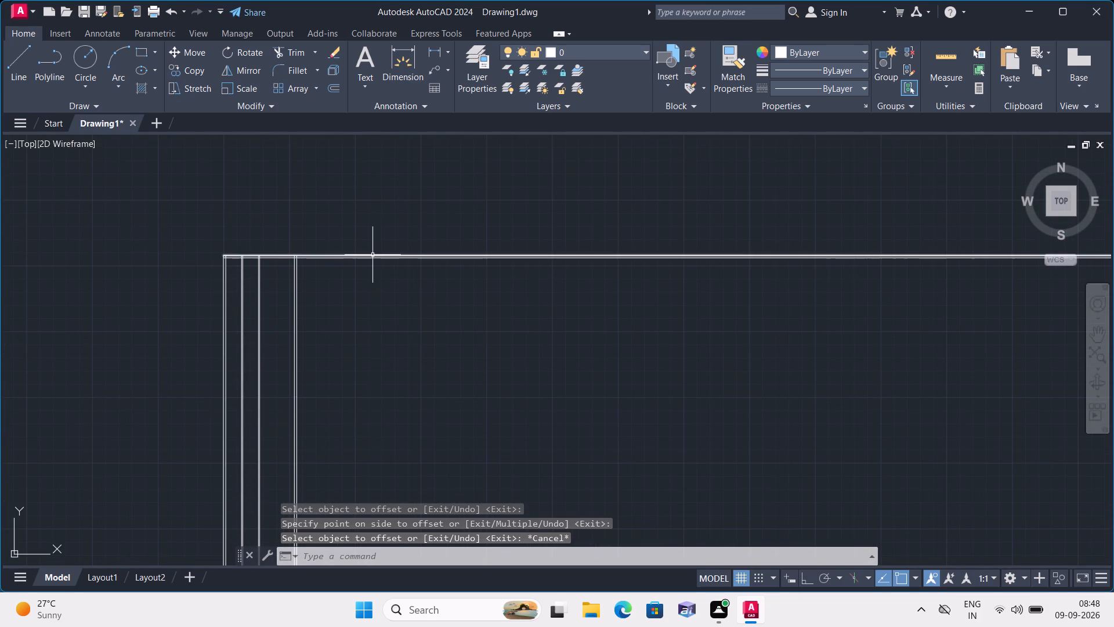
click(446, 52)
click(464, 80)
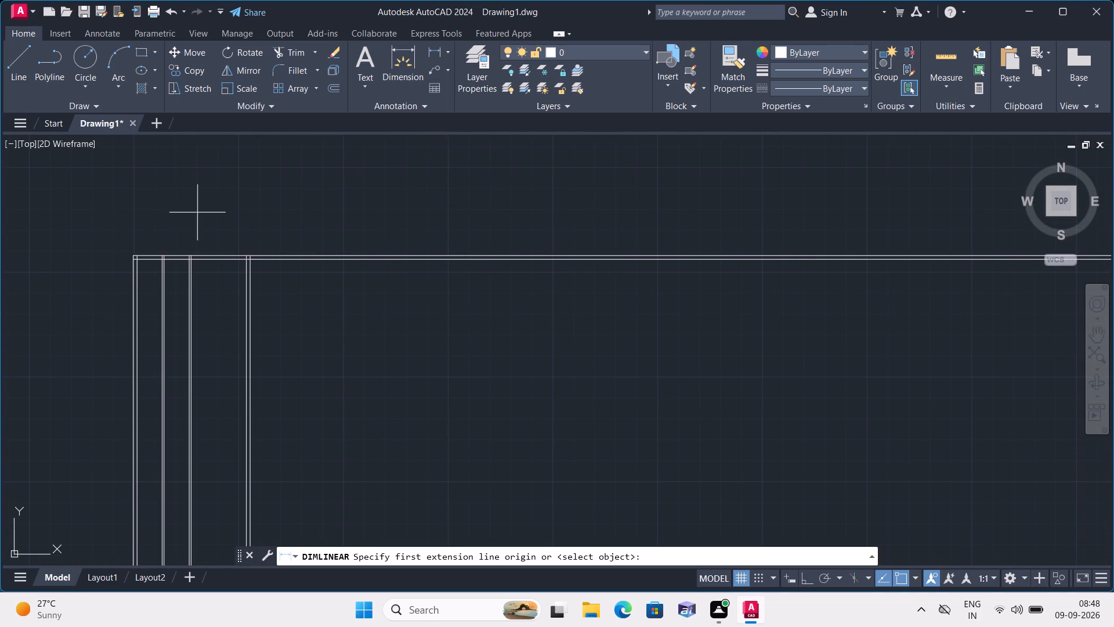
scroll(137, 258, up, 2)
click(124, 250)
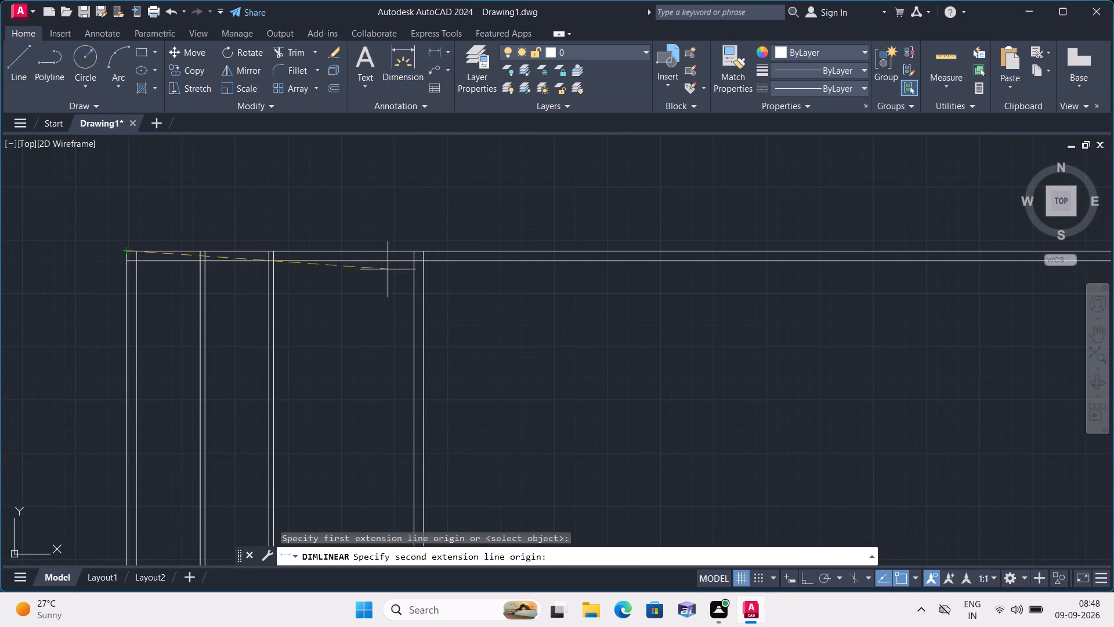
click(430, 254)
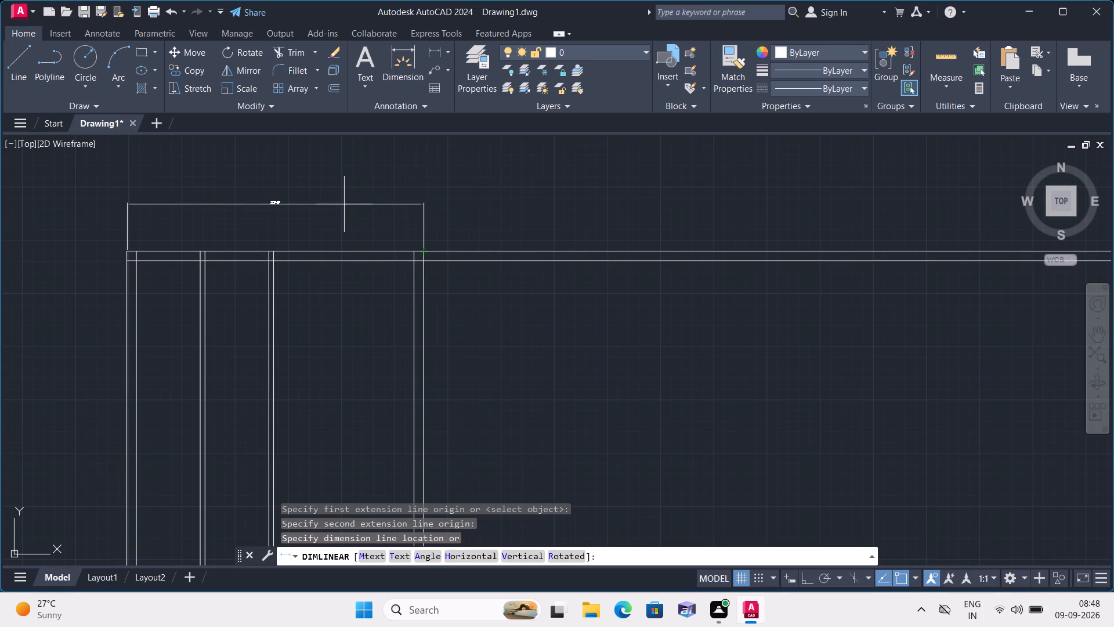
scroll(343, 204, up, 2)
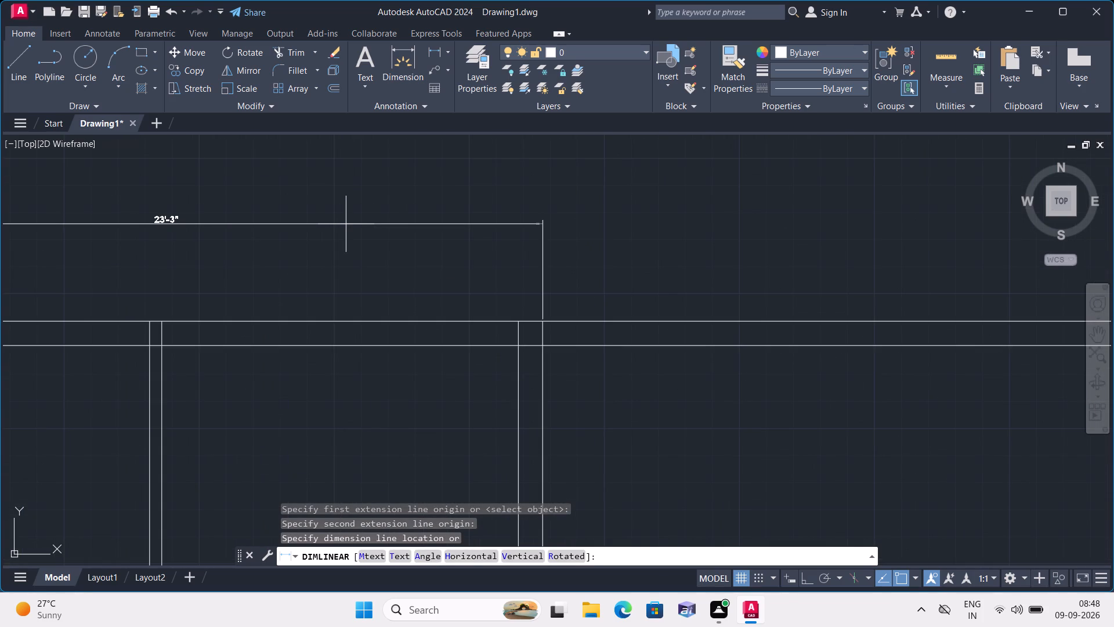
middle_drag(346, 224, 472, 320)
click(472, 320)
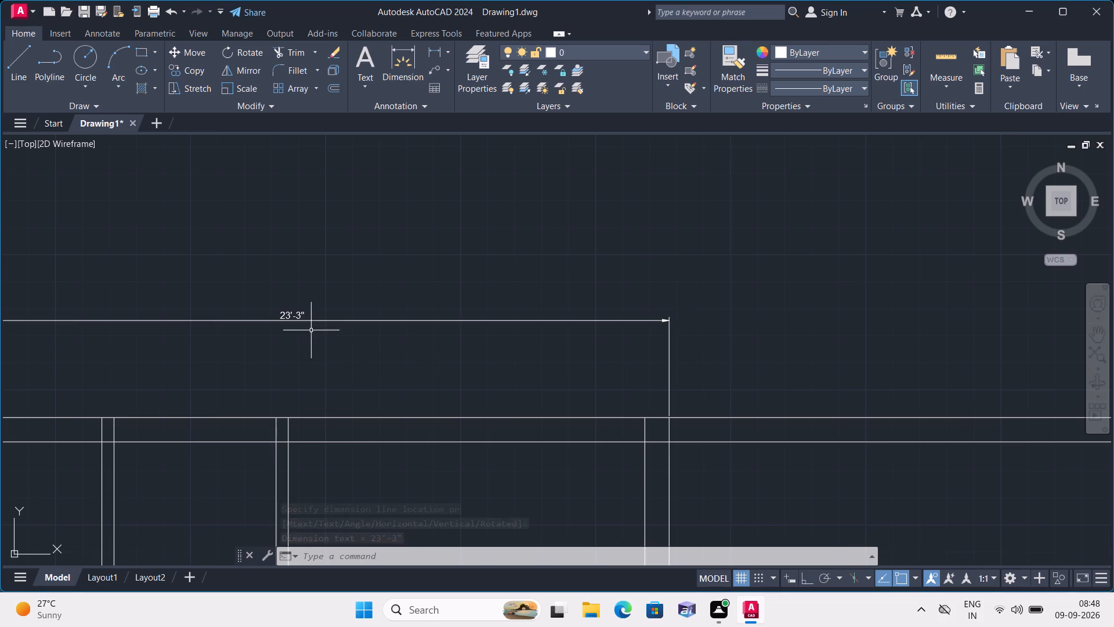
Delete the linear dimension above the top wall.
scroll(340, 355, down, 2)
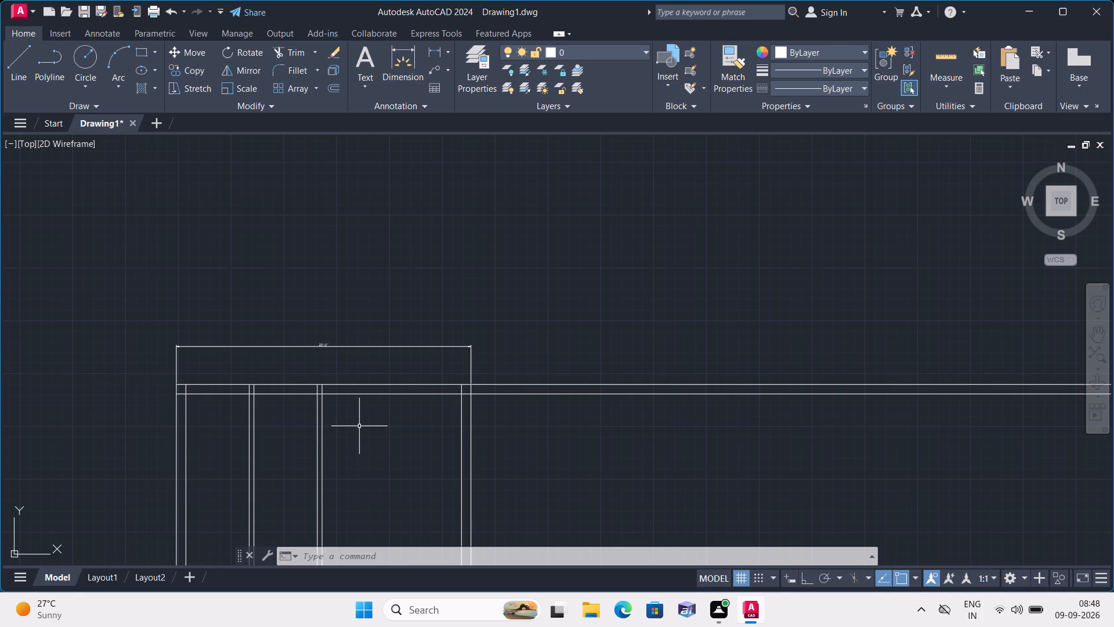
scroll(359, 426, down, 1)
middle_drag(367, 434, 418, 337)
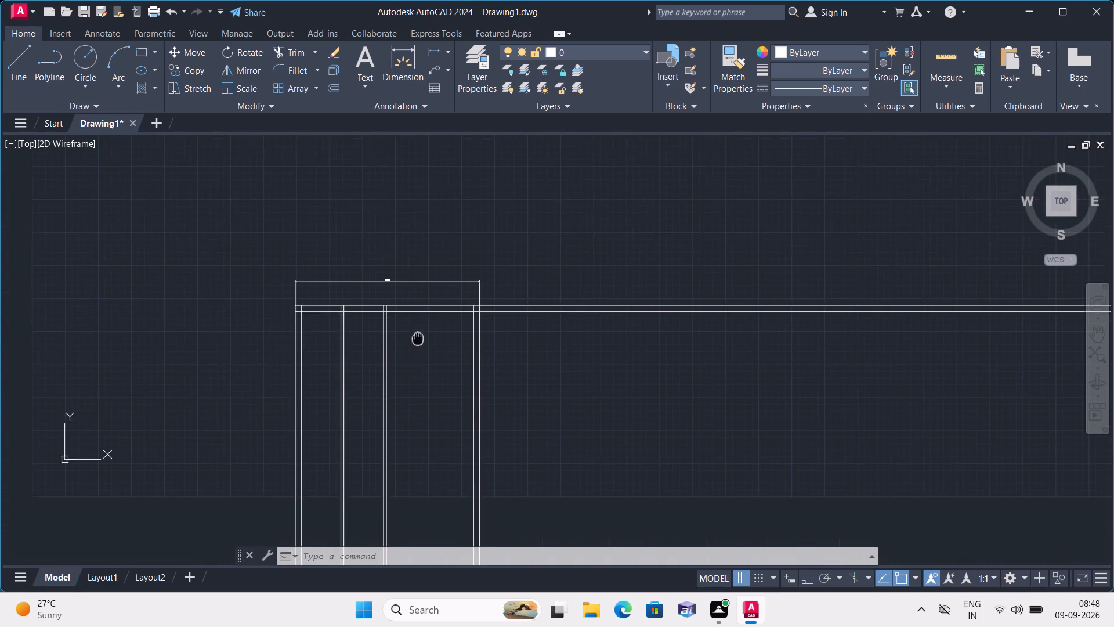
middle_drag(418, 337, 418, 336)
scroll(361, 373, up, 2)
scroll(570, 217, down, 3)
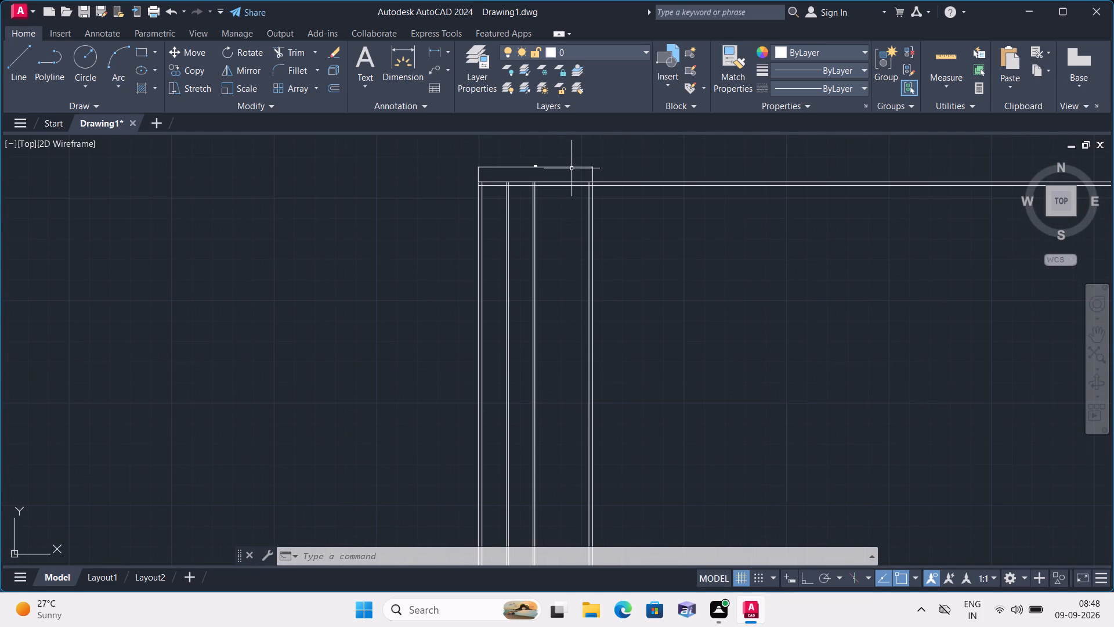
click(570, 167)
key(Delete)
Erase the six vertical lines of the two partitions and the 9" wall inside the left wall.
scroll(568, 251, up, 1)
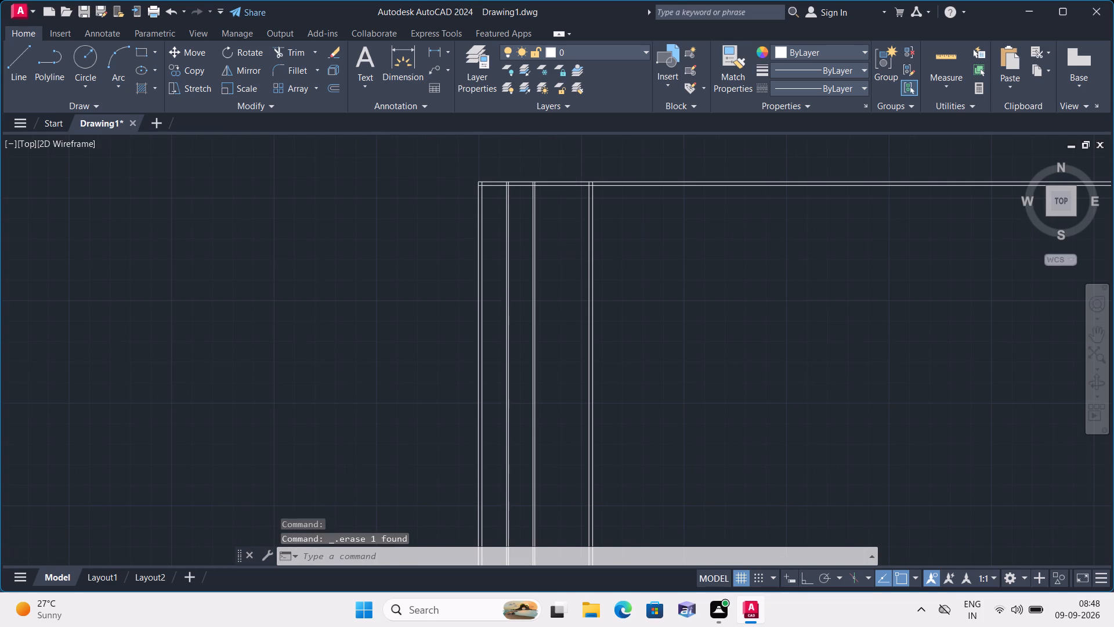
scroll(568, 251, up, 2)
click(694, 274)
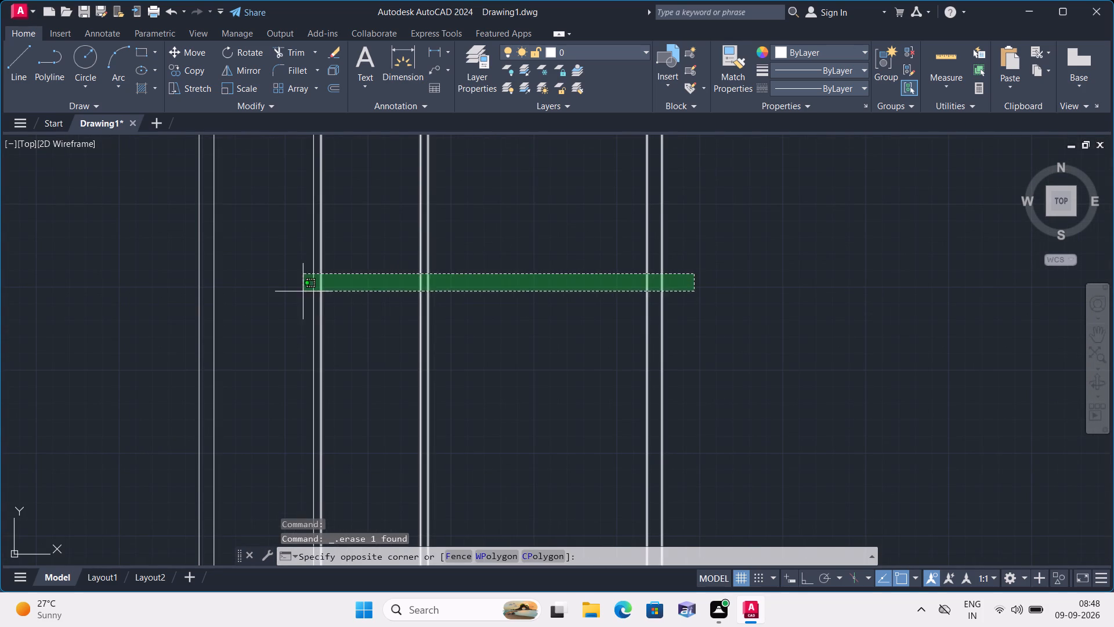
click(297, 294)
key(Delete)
Create a 4.5" vertical partition by offsetting the left wall's inner line 12' inwards and the resulting line 4.5".
key(o)
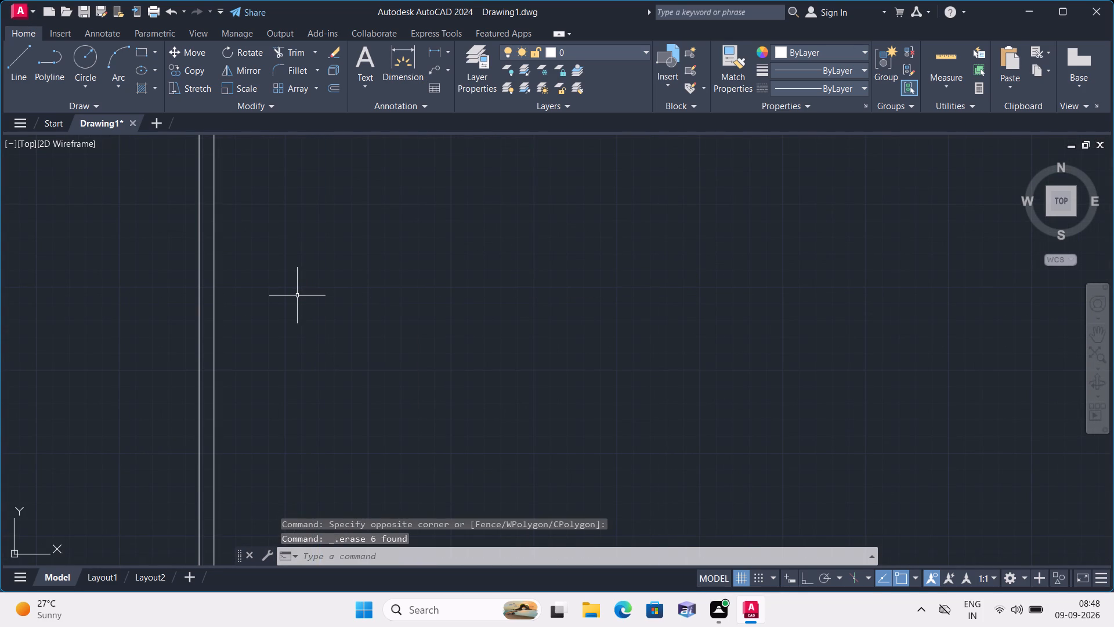
text(ffset 12')
key(space)
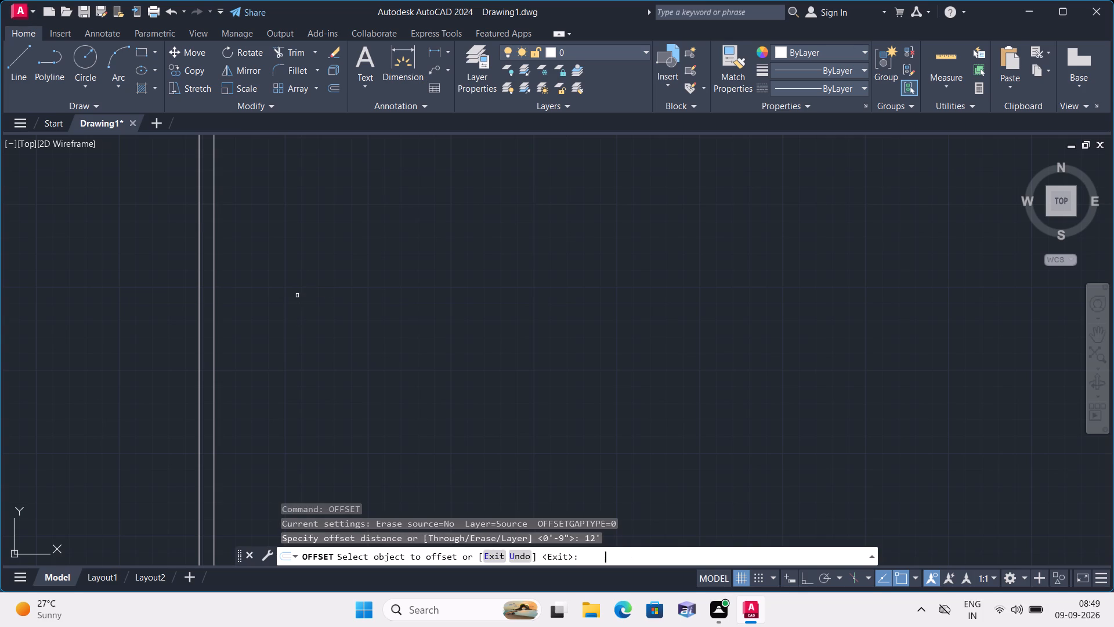
click(214, 268)
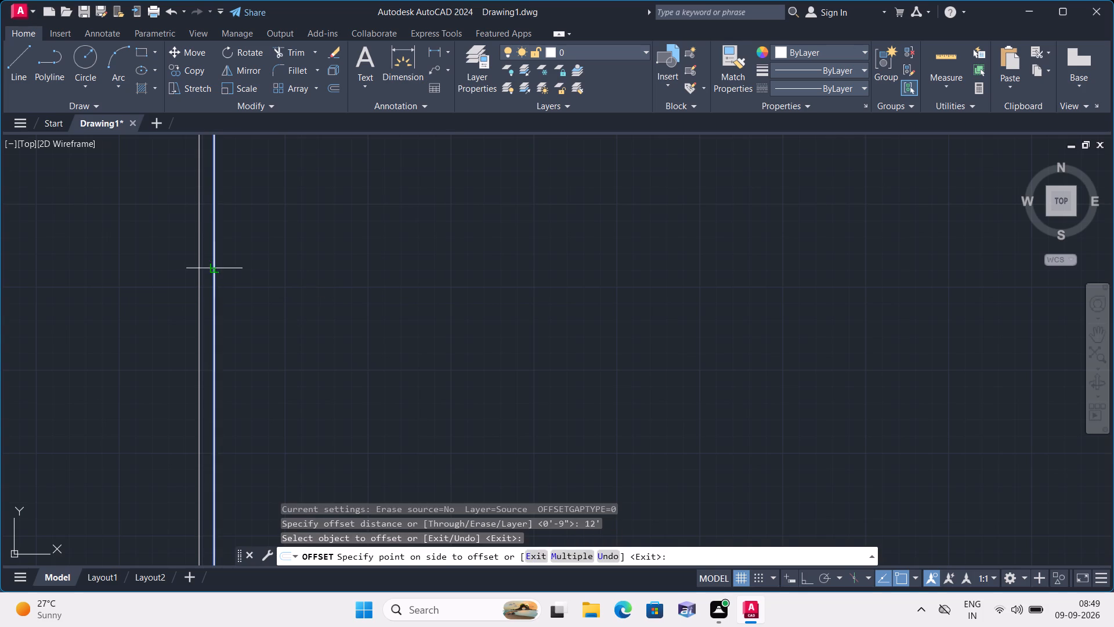
click(345, 275)
key(space)
key(space)
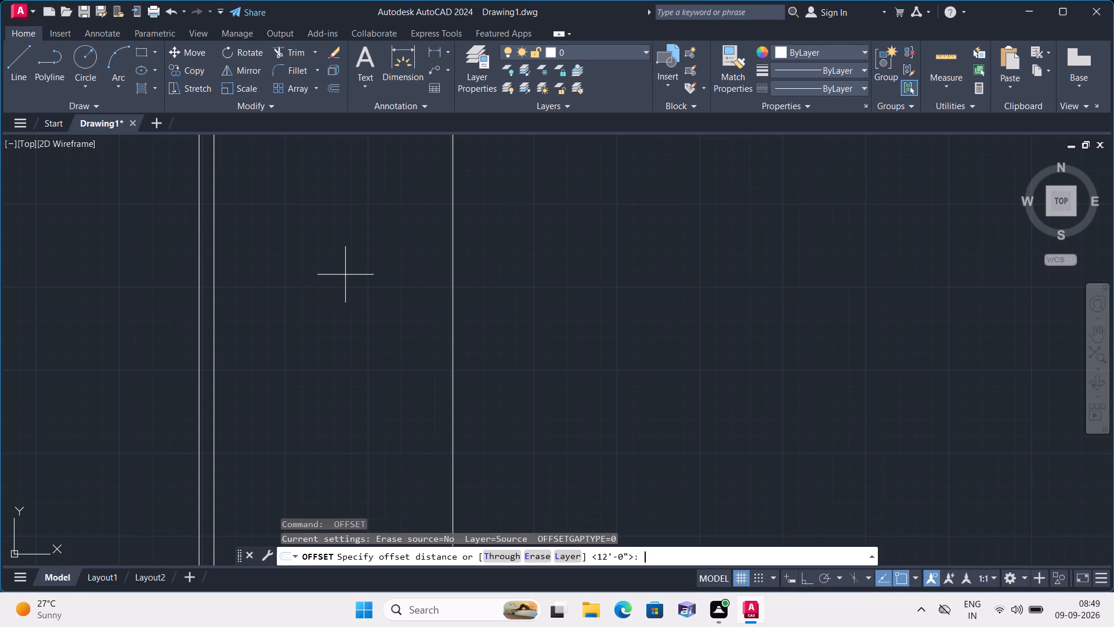
text(4.5")
key(space)
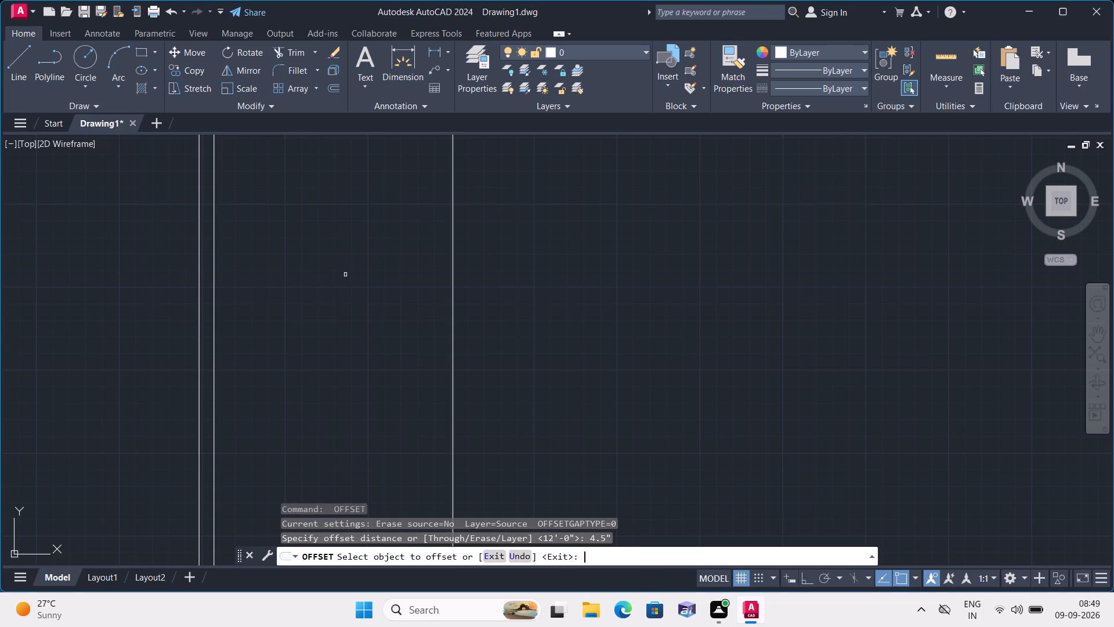
click(452, 335)
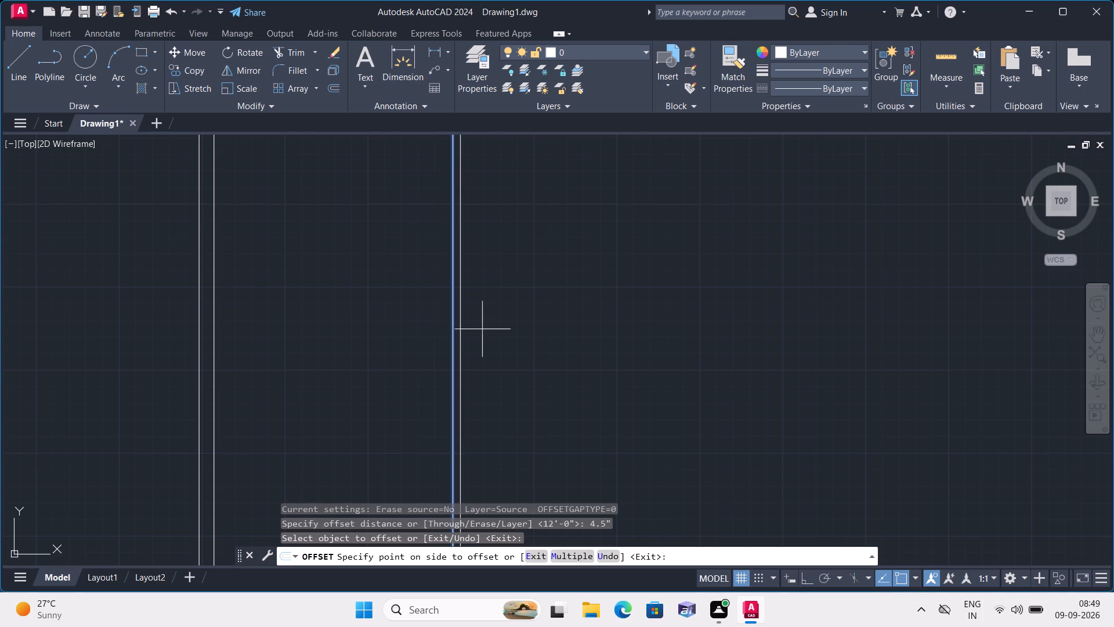
click(483, 329)
key(space)
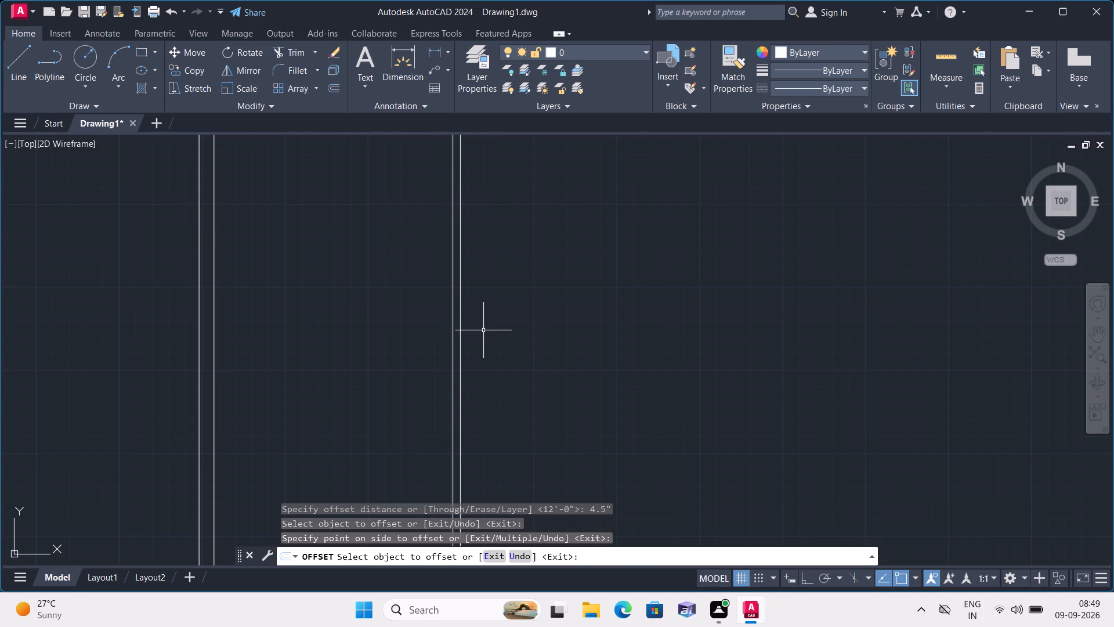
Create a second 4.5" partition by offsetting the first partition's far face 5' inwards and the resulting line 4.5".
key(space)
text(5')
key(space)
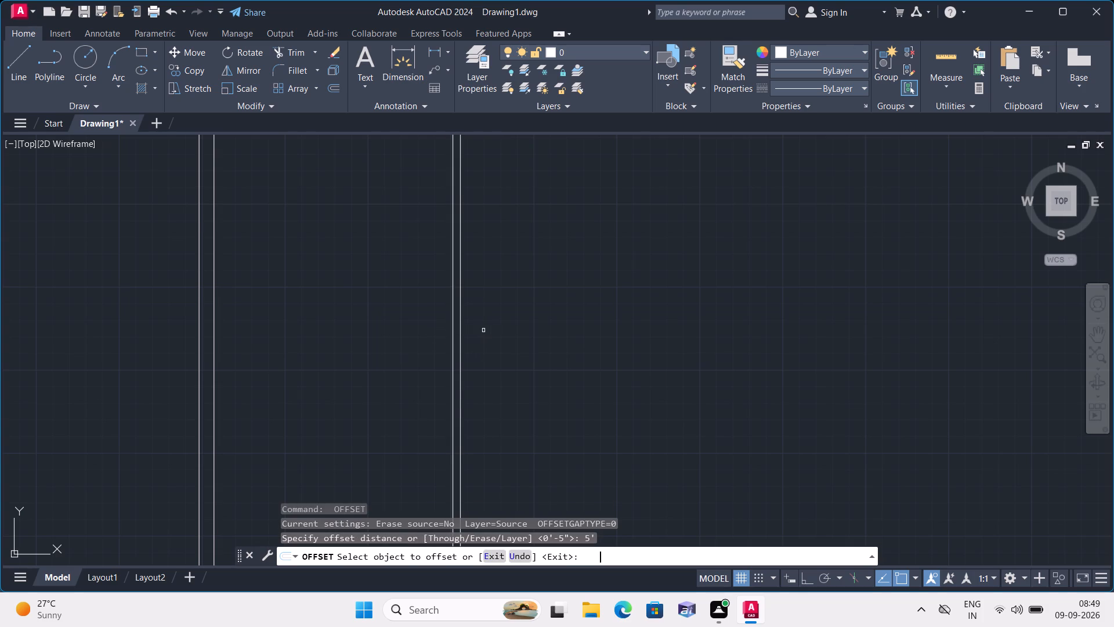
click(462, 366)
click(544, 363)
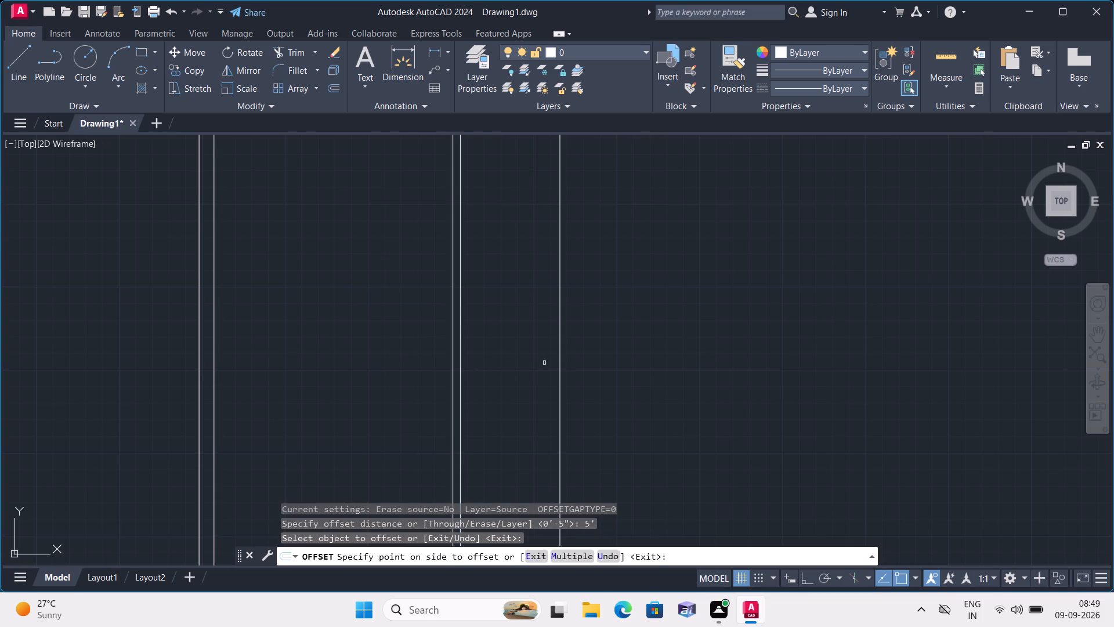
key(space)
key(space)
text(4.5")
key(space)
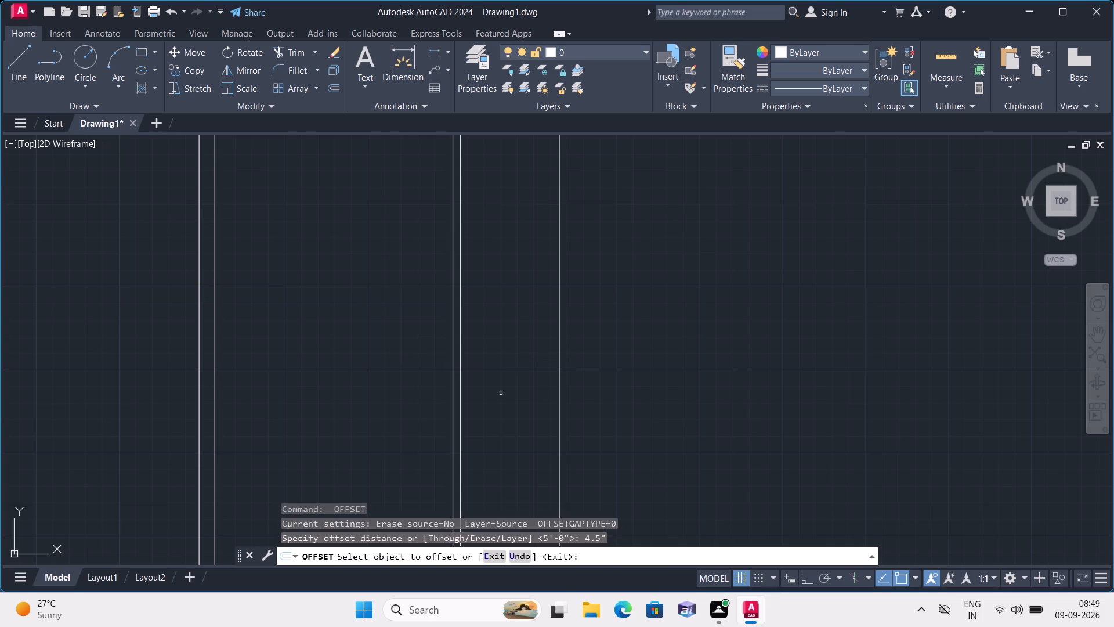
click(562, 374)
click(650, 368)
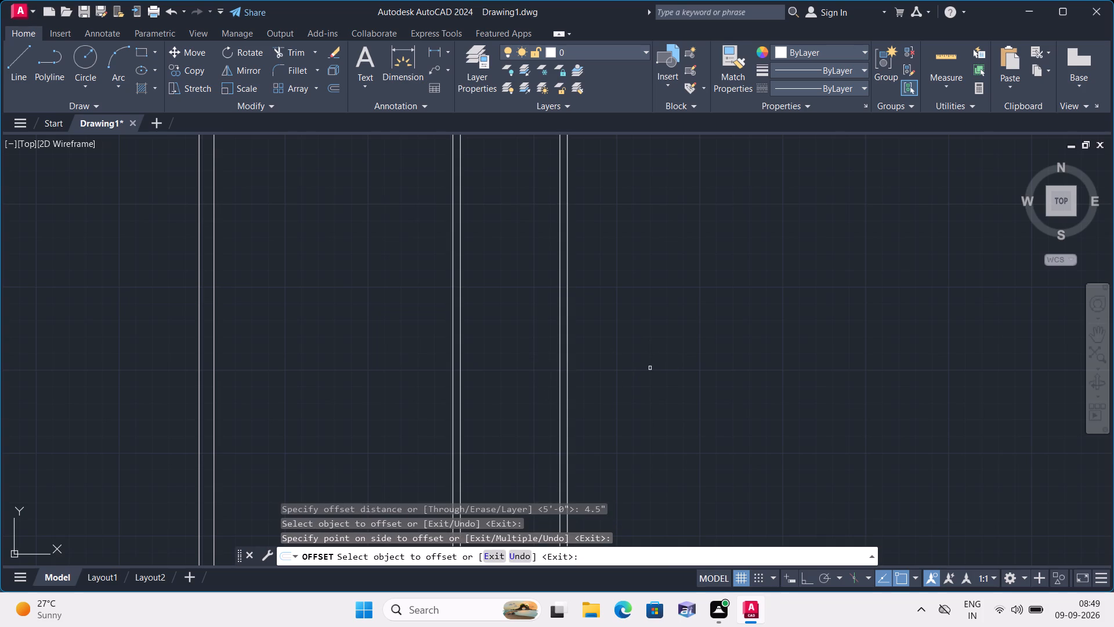
Create a 9" vertical wall by offsetting the first partition's far face 11' inwards and the resulting line 9".
key(space)
key(space)
text(11')
key(space)
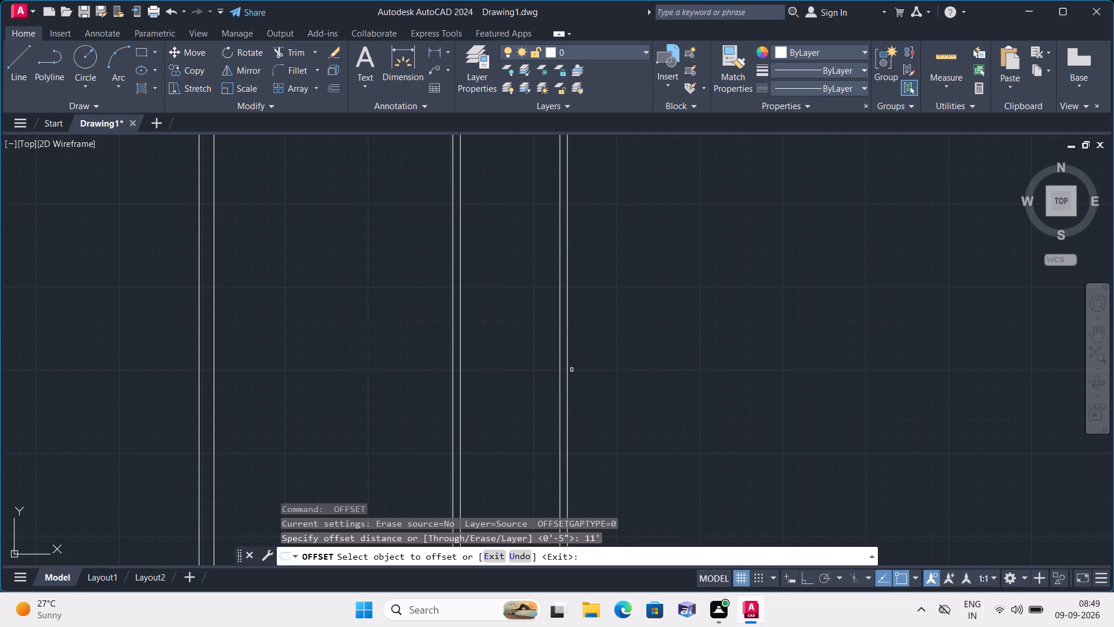
click(461, 362)
click(643, 349)
key(space)
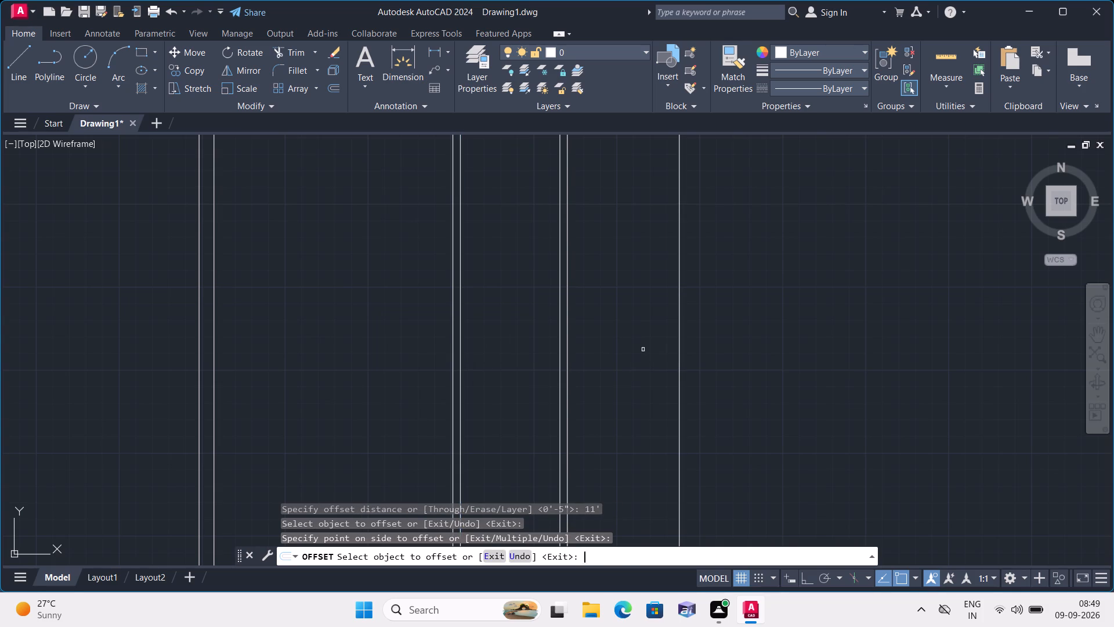
key(space)
text(9")
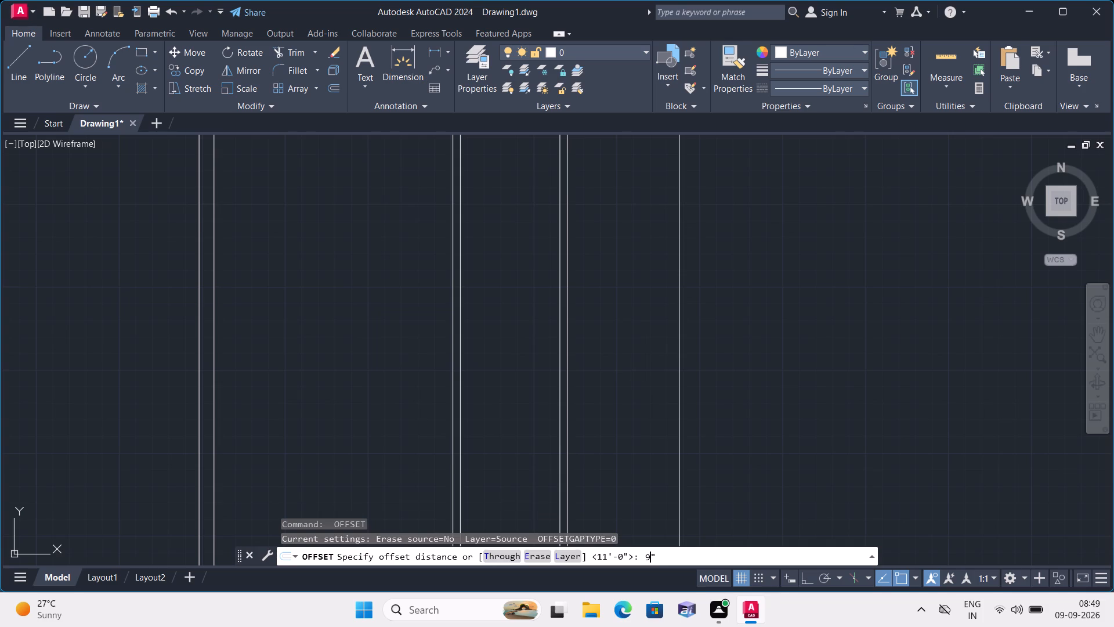
key(space)
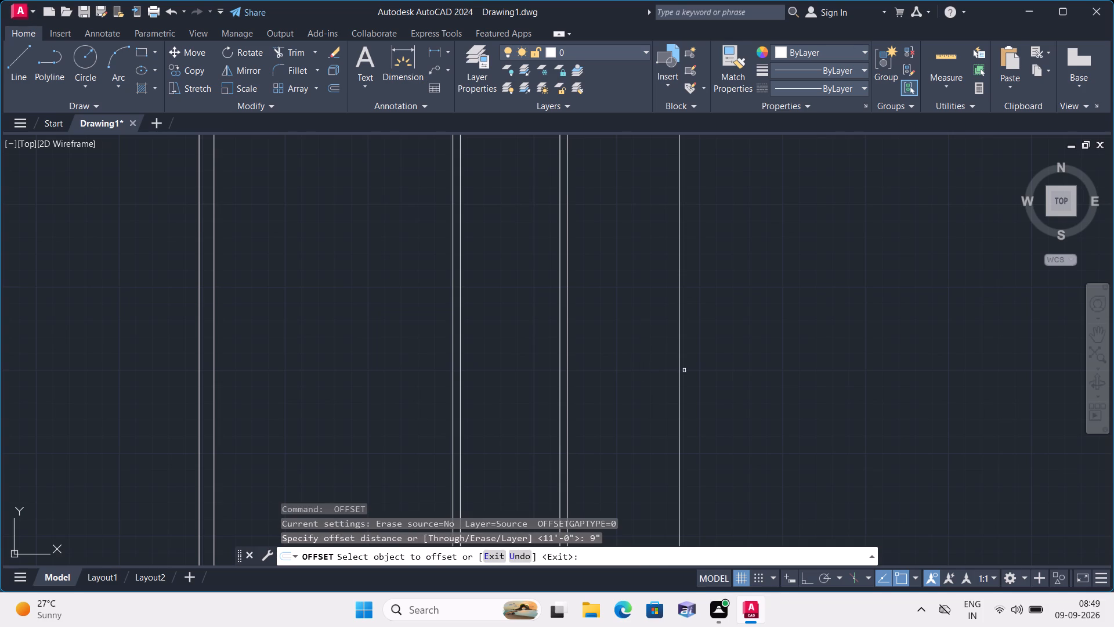
click(679, 376)
click(767, 370)
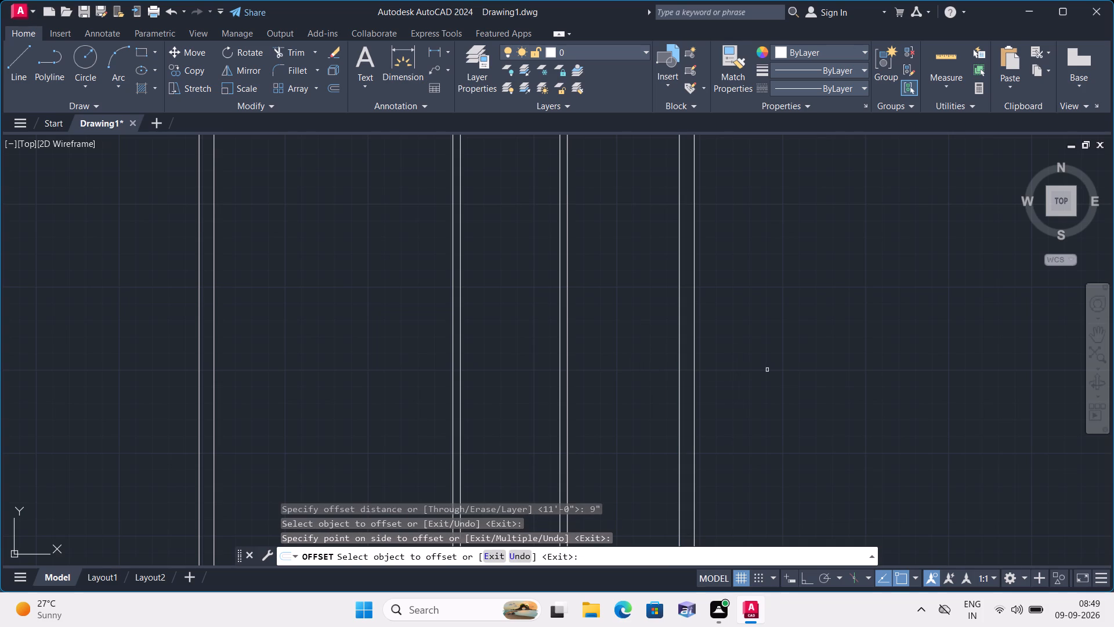
key(Escape)
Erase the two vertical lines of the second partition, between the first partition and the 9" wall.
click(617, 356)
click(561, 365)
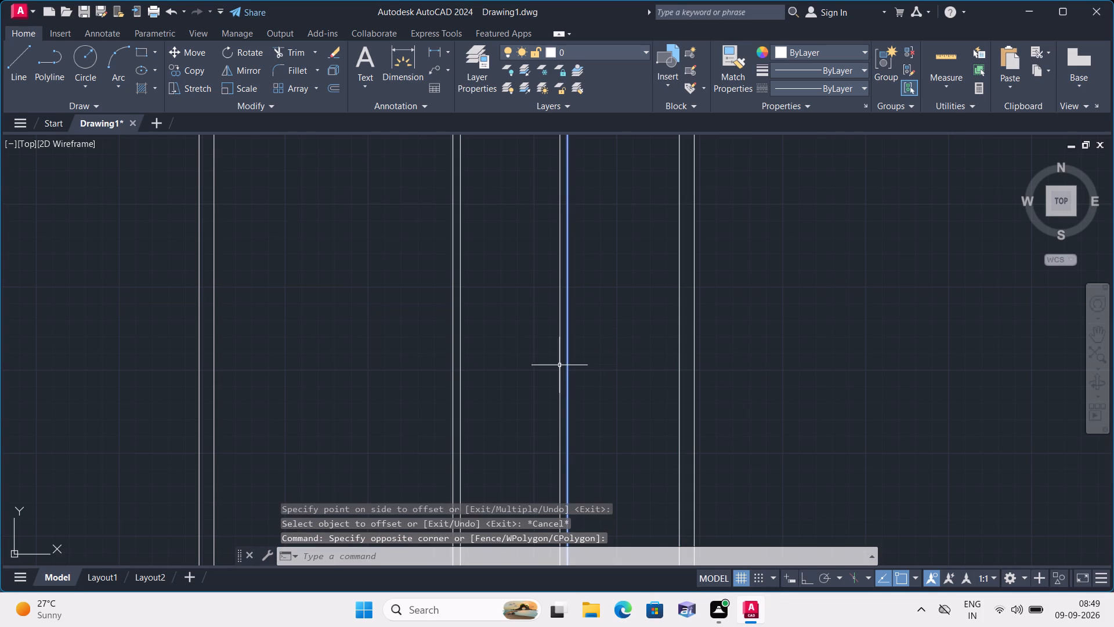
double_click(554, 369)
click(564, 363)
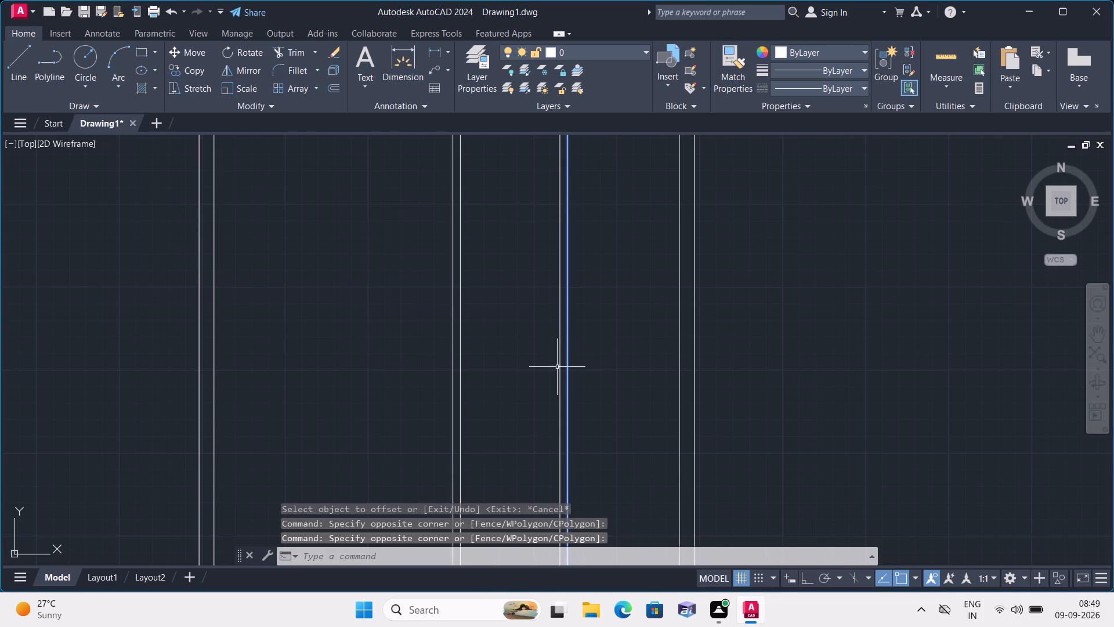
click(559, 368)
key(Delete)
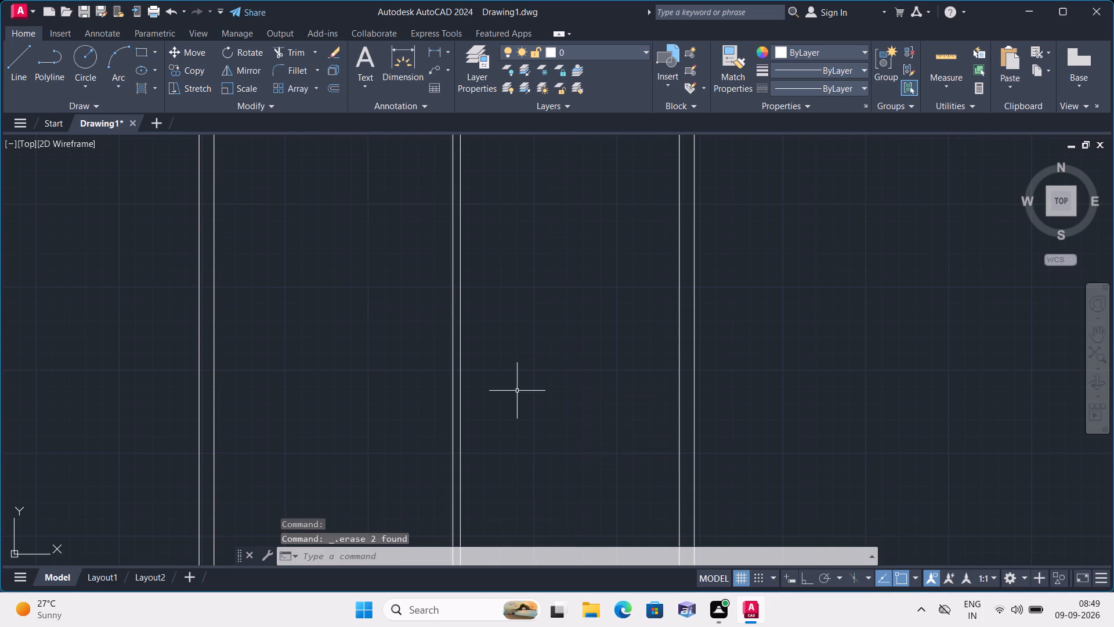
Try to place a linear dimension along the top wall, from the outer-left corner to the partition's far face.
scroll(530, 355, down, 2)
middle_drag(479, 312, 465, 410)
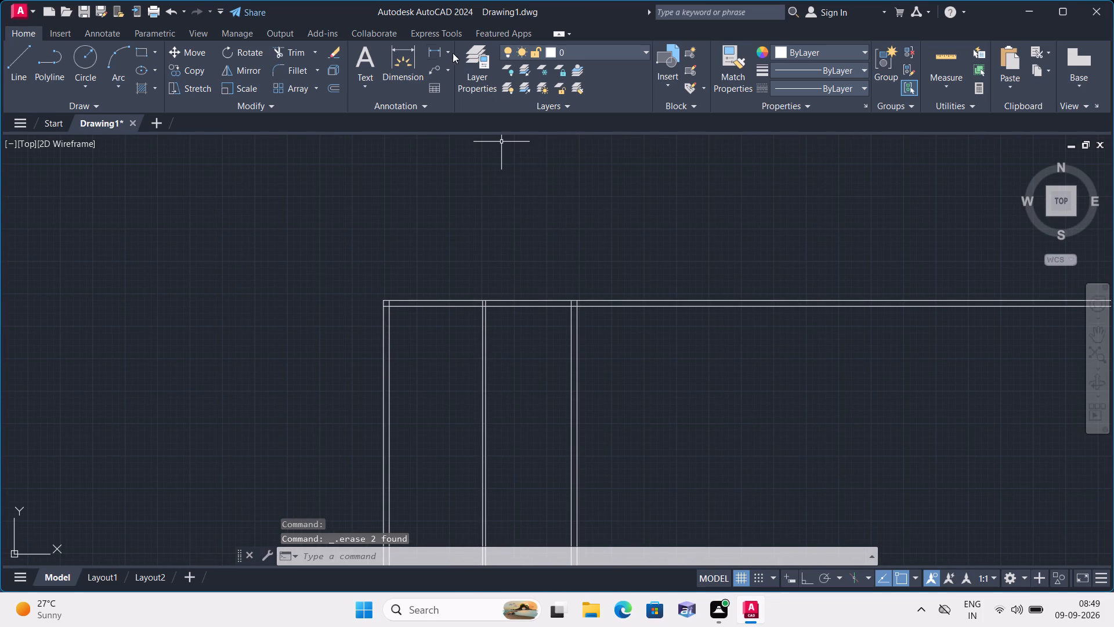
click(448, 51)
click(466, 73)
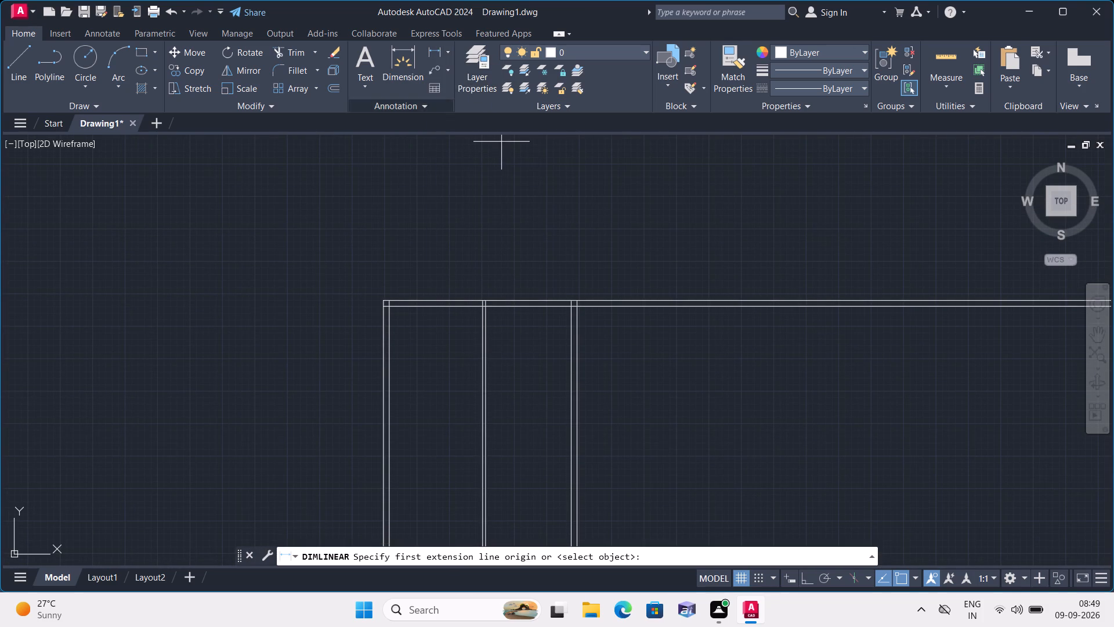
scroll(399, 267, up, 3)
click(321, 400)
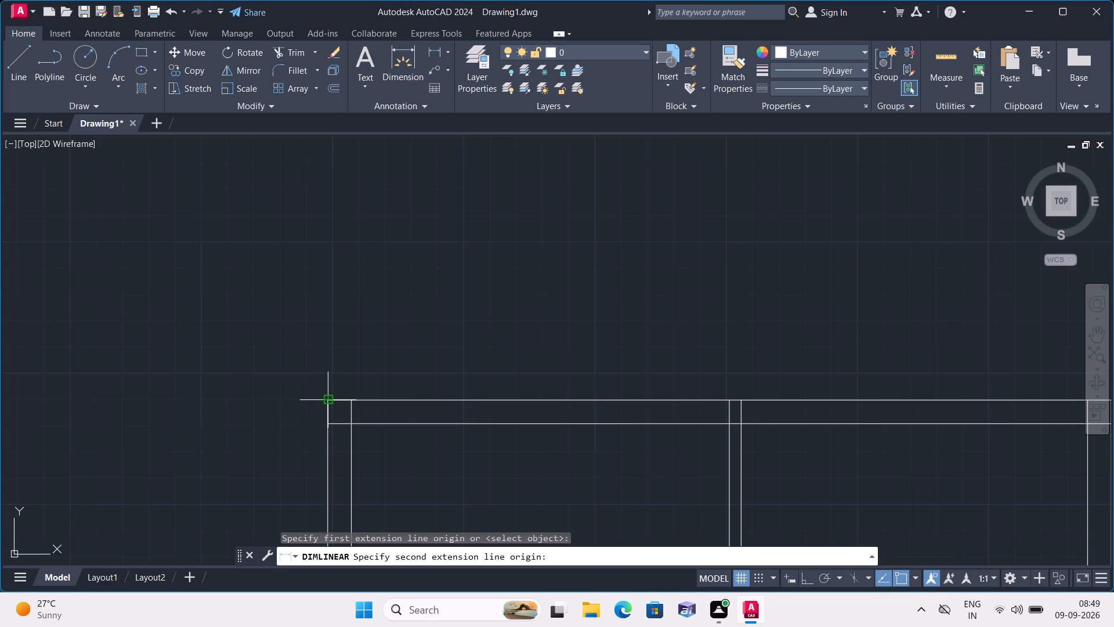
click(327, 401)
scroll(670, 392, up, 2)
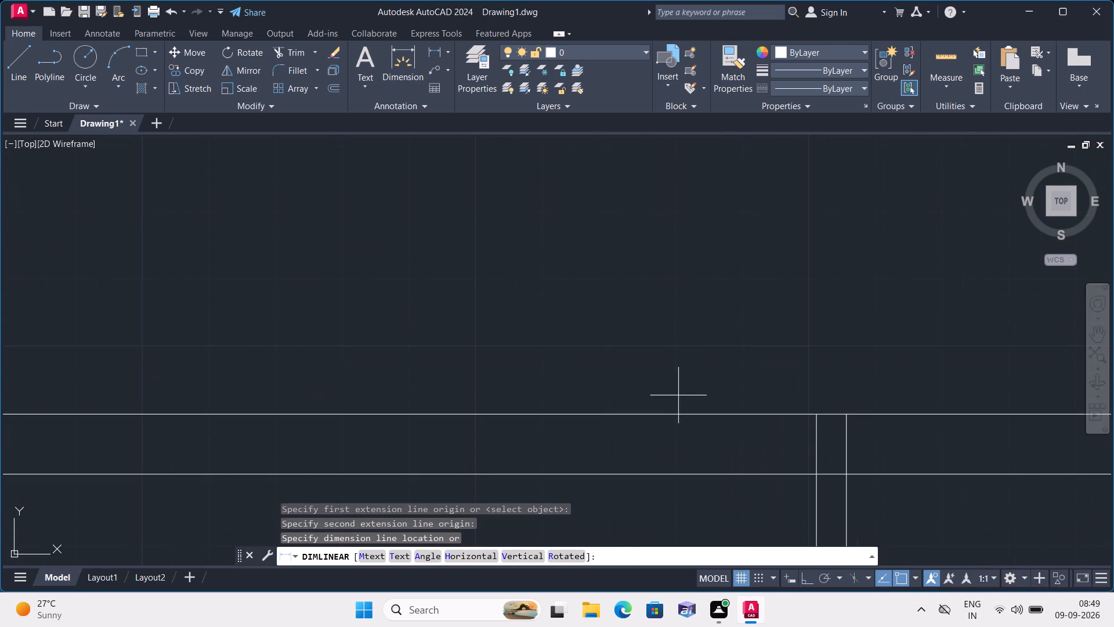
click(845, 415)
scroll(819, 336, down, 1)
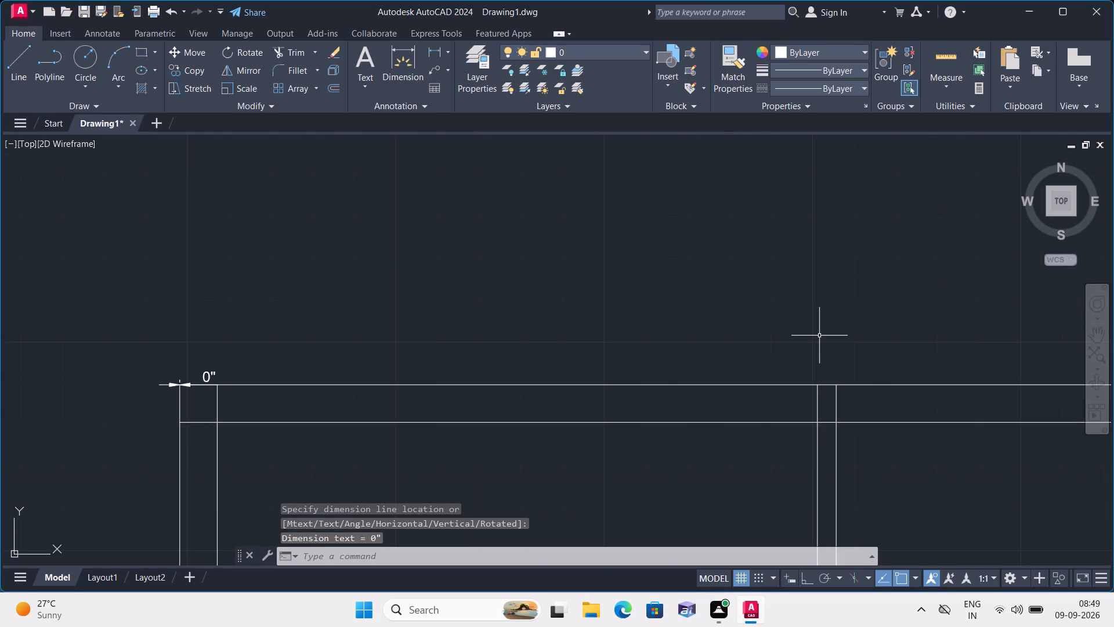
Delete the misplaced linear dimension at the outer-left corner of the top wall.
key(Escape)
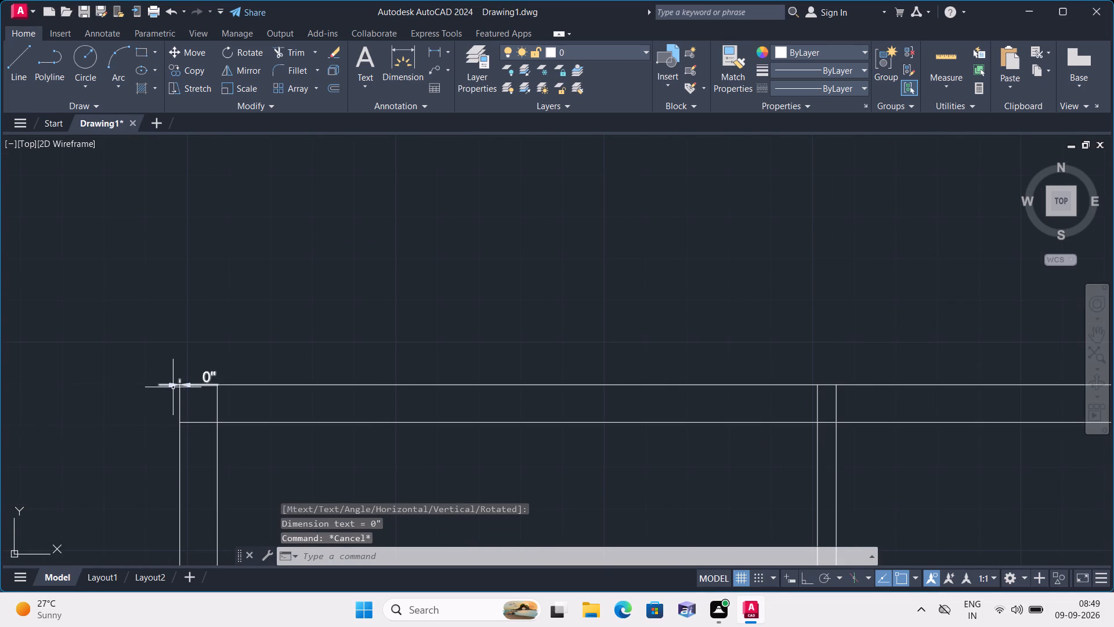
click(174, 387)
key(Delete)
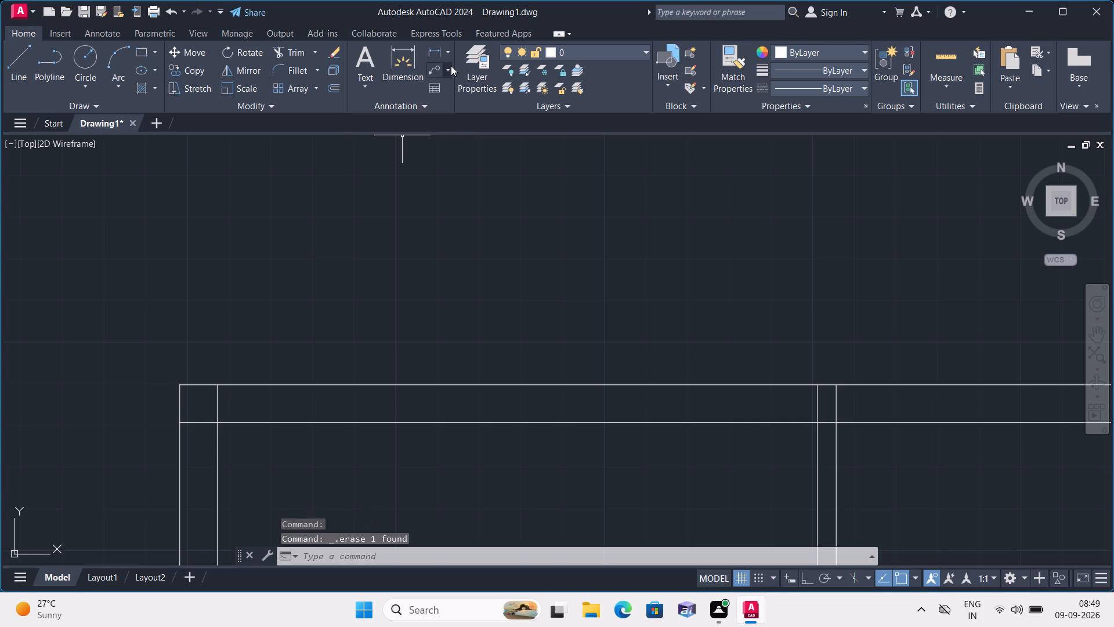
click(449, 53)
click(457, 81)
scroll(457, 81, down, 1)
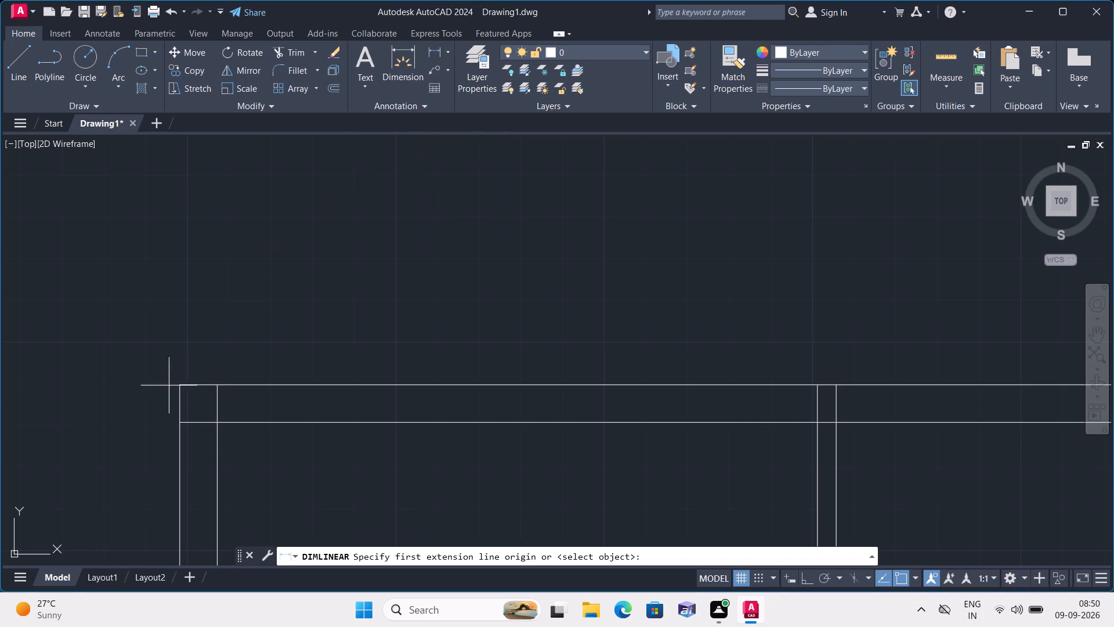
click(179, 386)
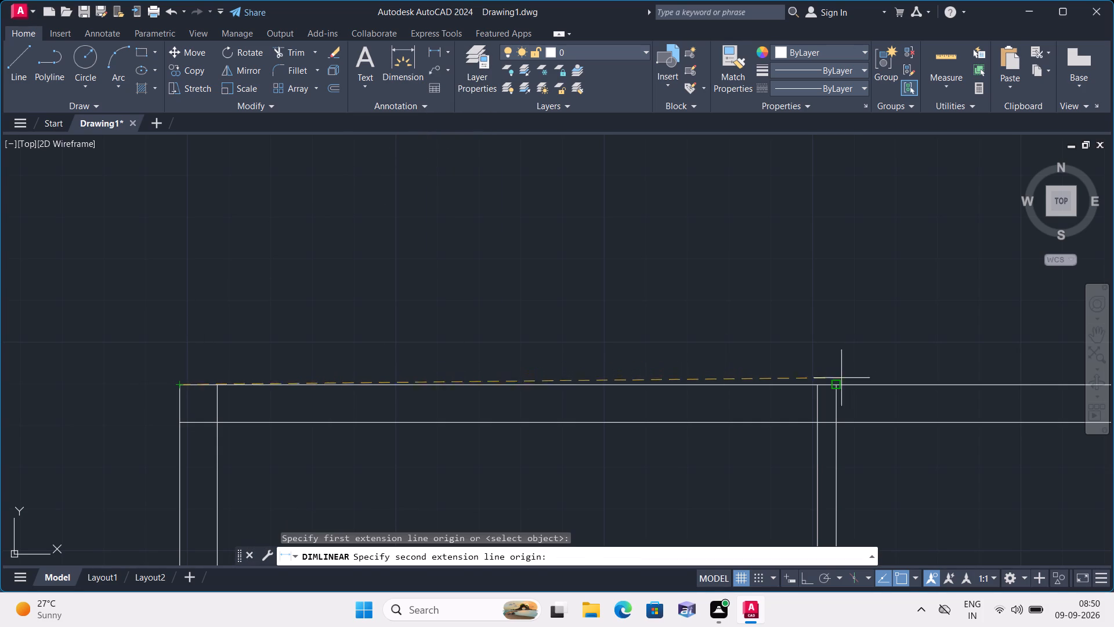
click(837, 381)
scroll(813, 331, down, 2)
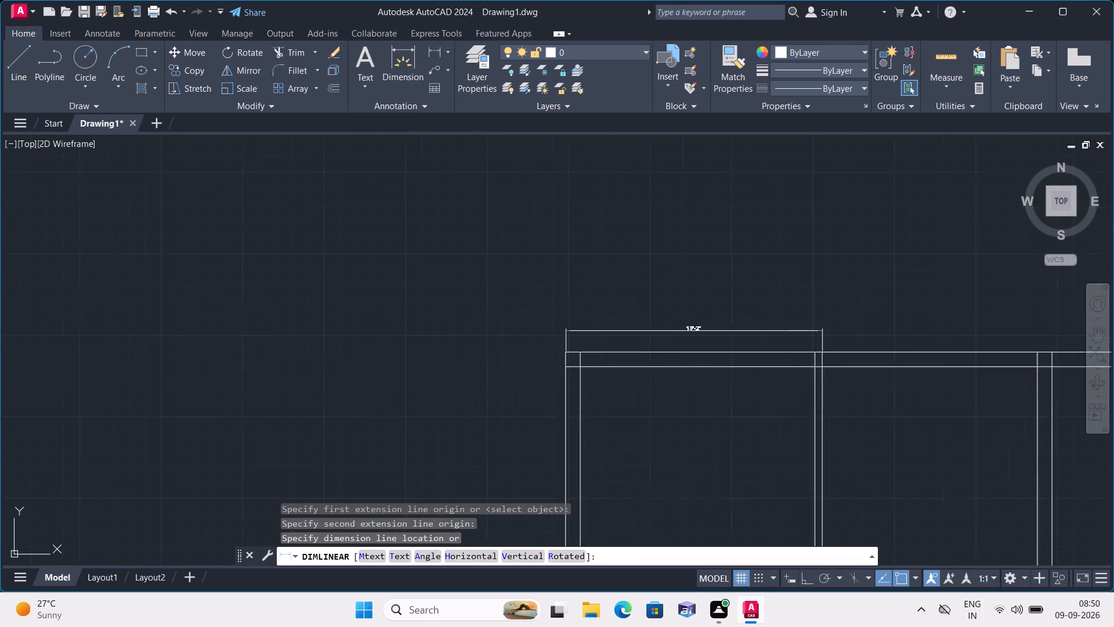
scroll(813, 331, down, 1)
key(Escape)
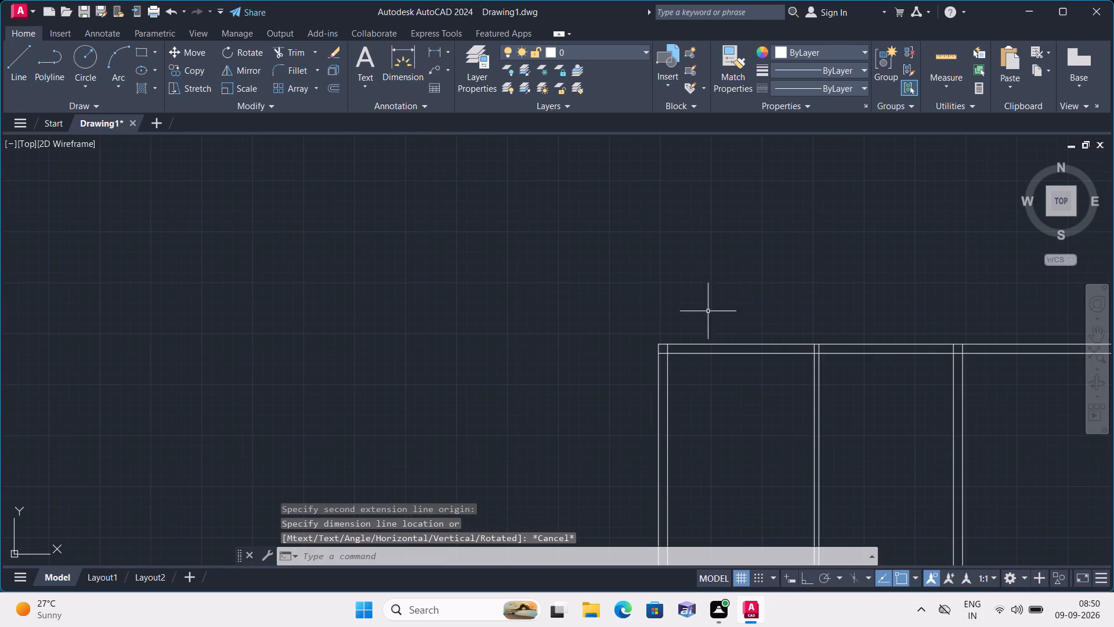
Place a linear dimension above the top wall, from the outer-left corner to the far face of the 9" vertical wall.
key(space)
click(659, 343)
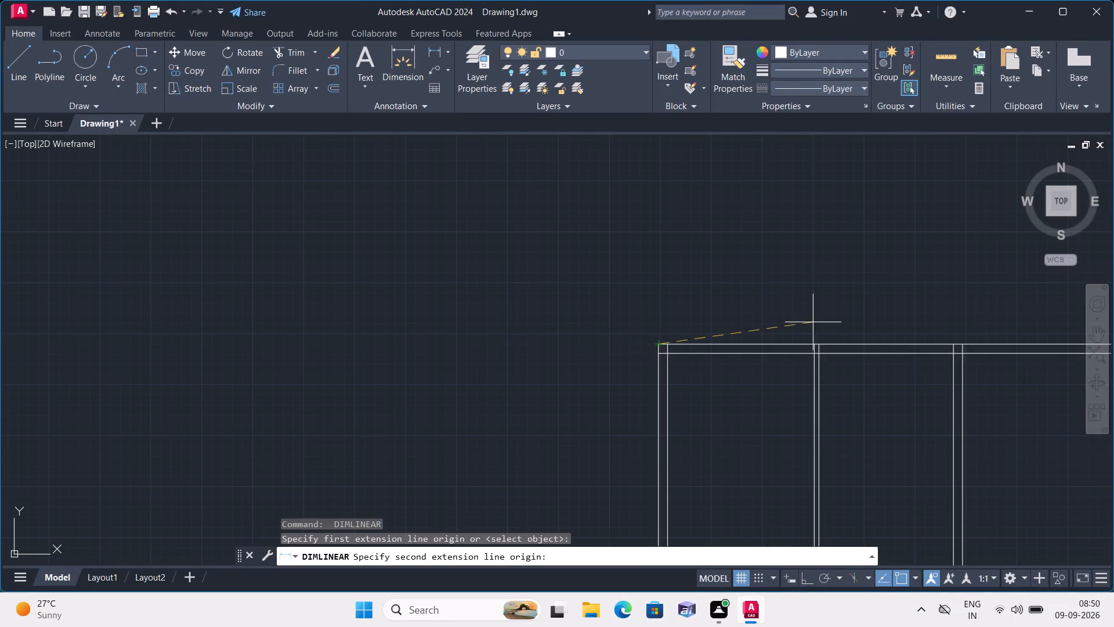
click(963, 342)
click(947, 311)
Examine the linear dimension above the top wall and the wall layout beneath it.
scroll(879, 313, up, 2)
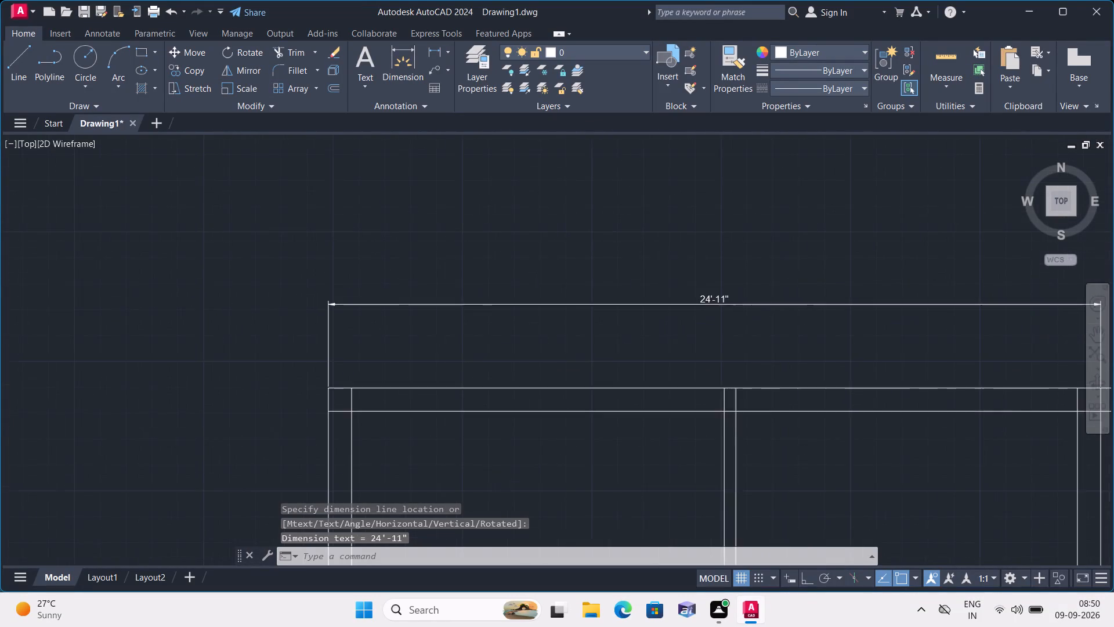
scroll(845, 318, up, 1)
scroll(665, 311, up, 1)
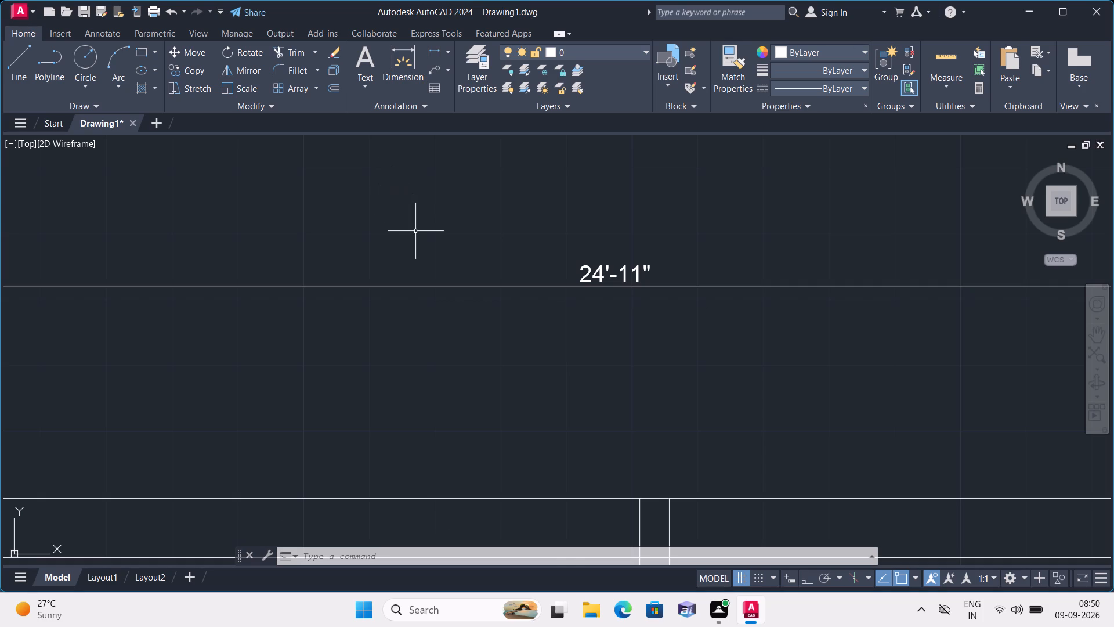
scroll(415, 232, down, 2)
scroll(415, 232, up, 1)
scroll(423, 248, down, 1)
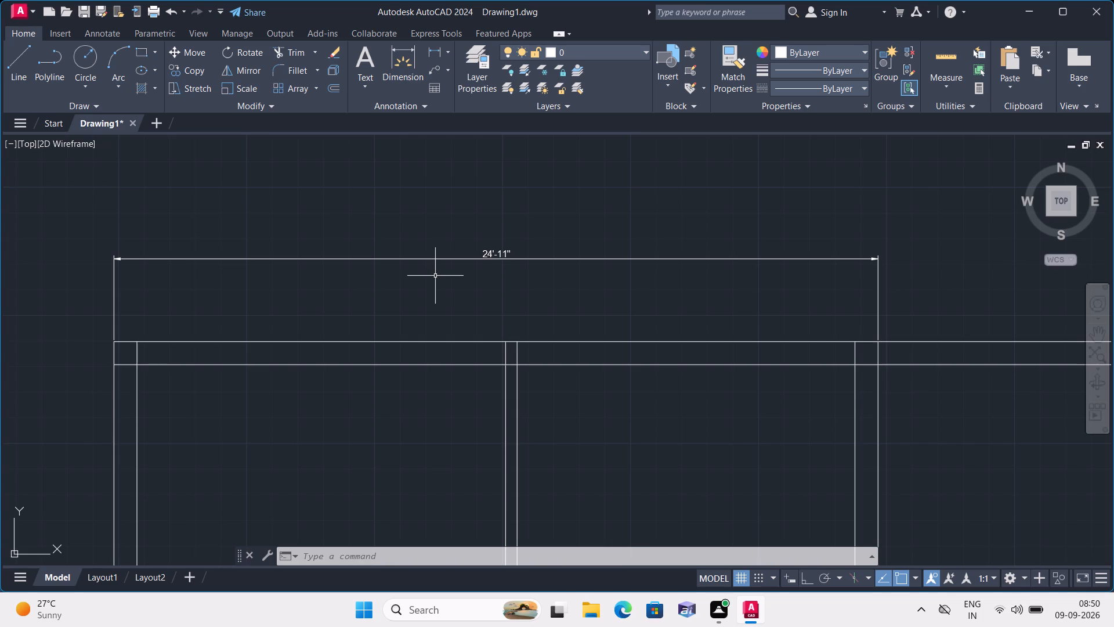
scroll(435, 276, down, 1)
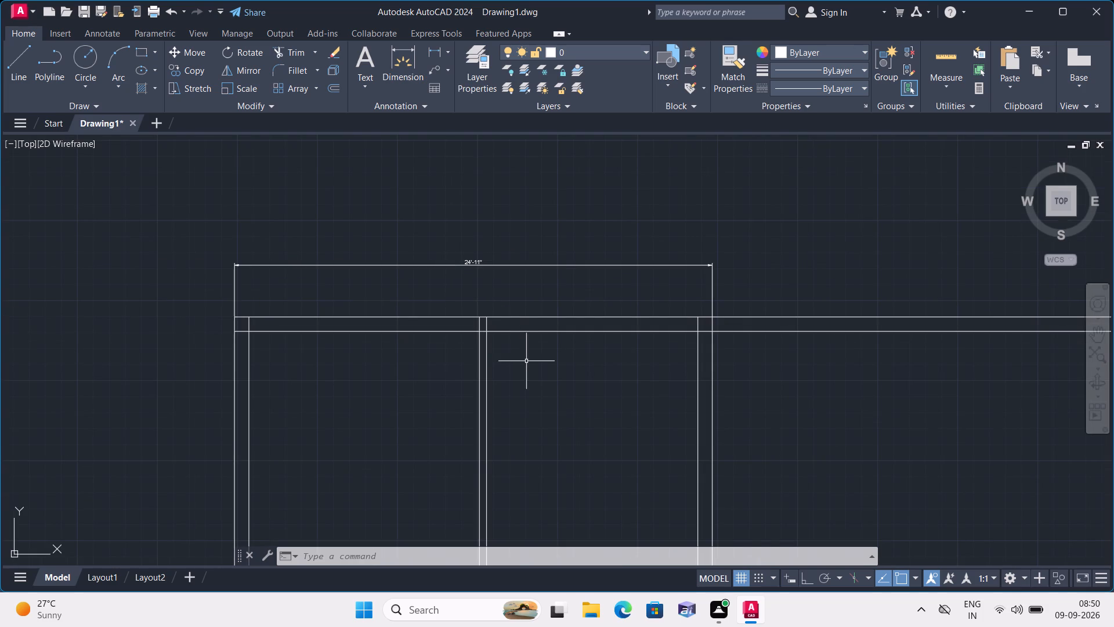
scroll(527, 366, down, 1)
middle_drag(527, 366, 507, 281)
scroll(521, 361, down, 1)
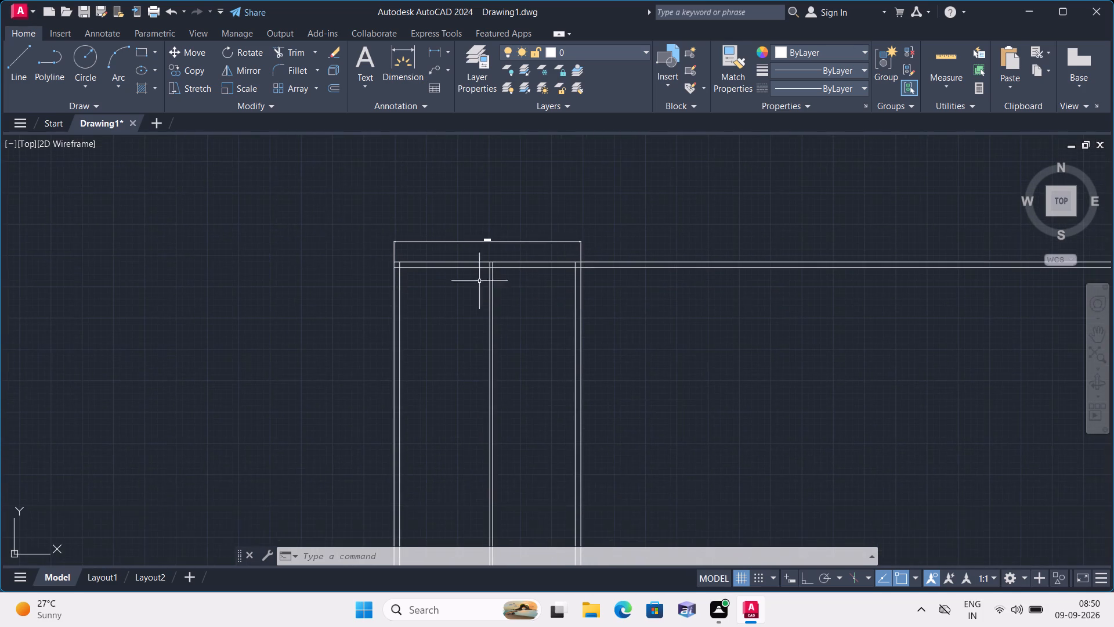
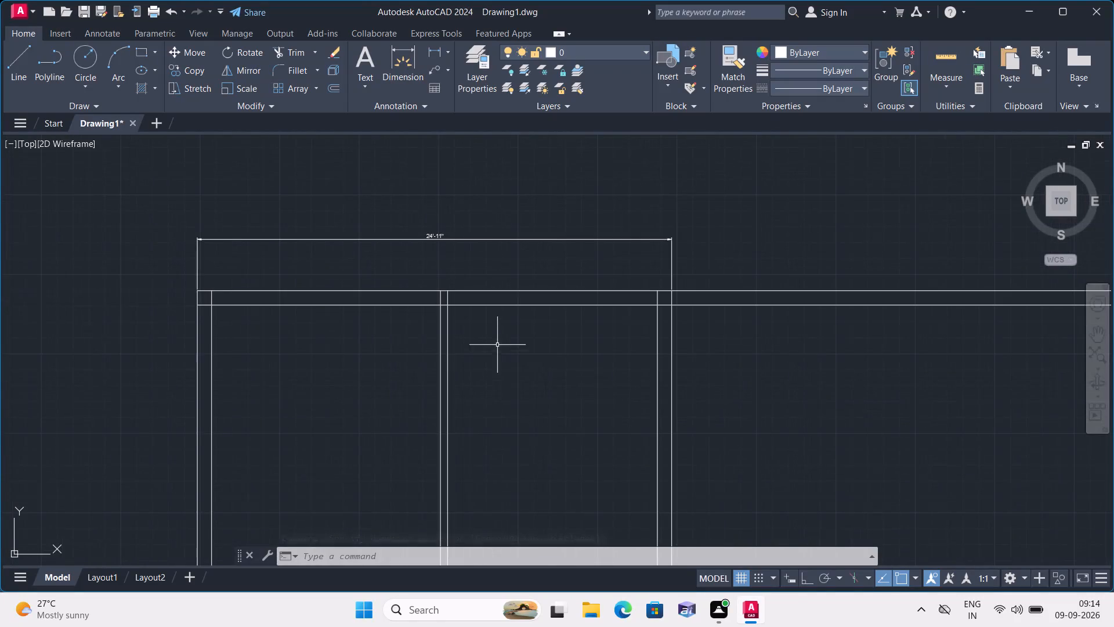
Measure the first room's clear width with a linear dimension, from the left wall's inner face to the partition's near face.
middle_click(515, 405)
scroll(515, 405, up, 1)
middle_drag(393, 340, 506, 483)
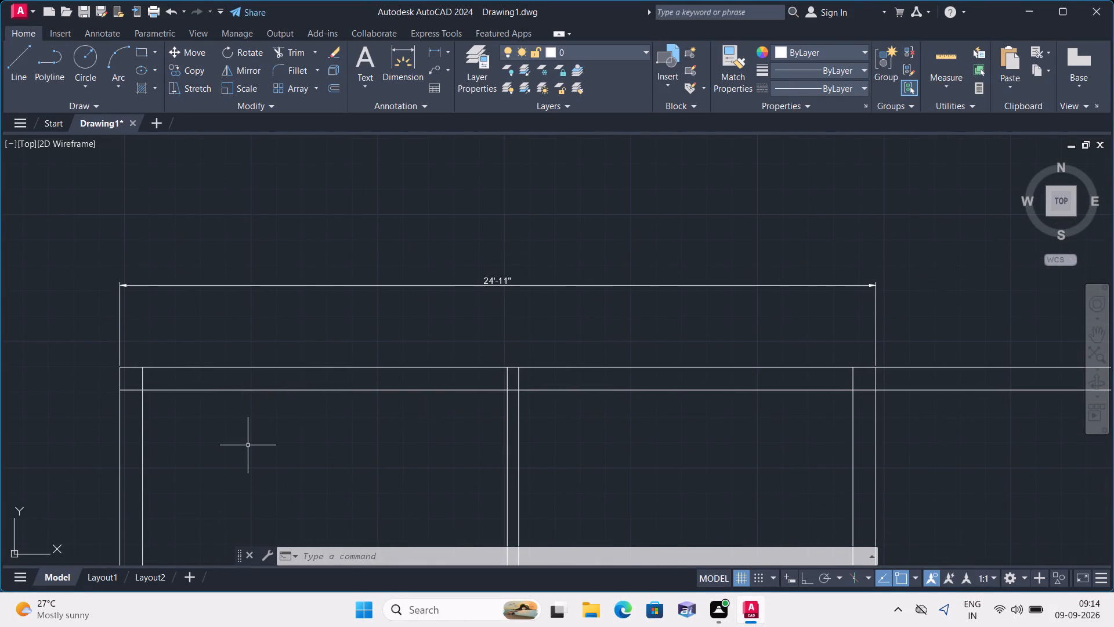
middle_drag(248, 446, 263, 364)
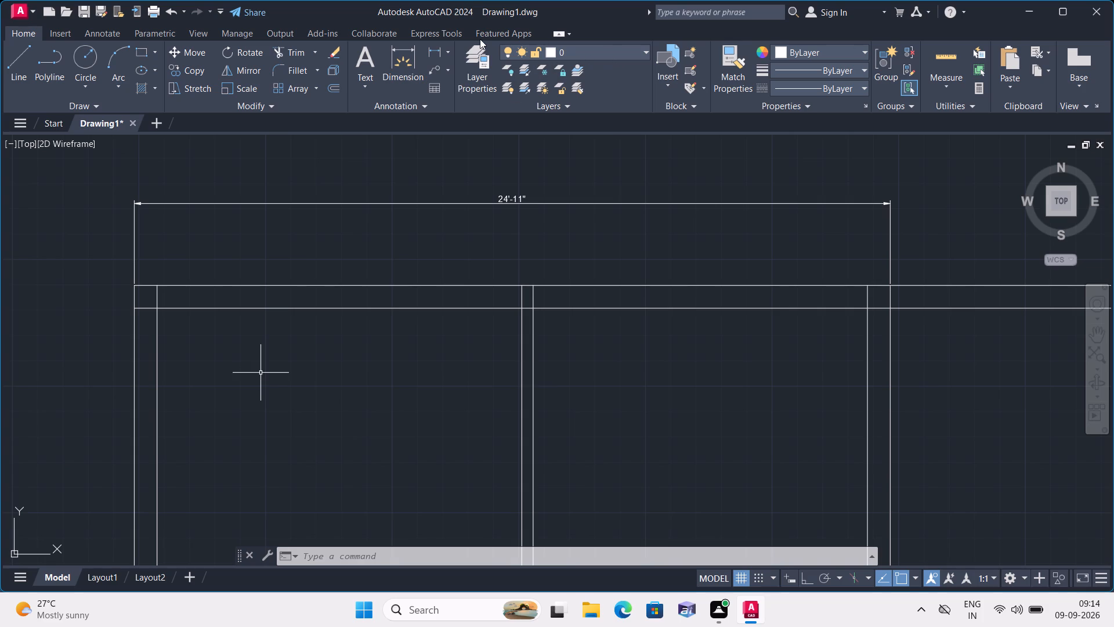
click(453, 52)
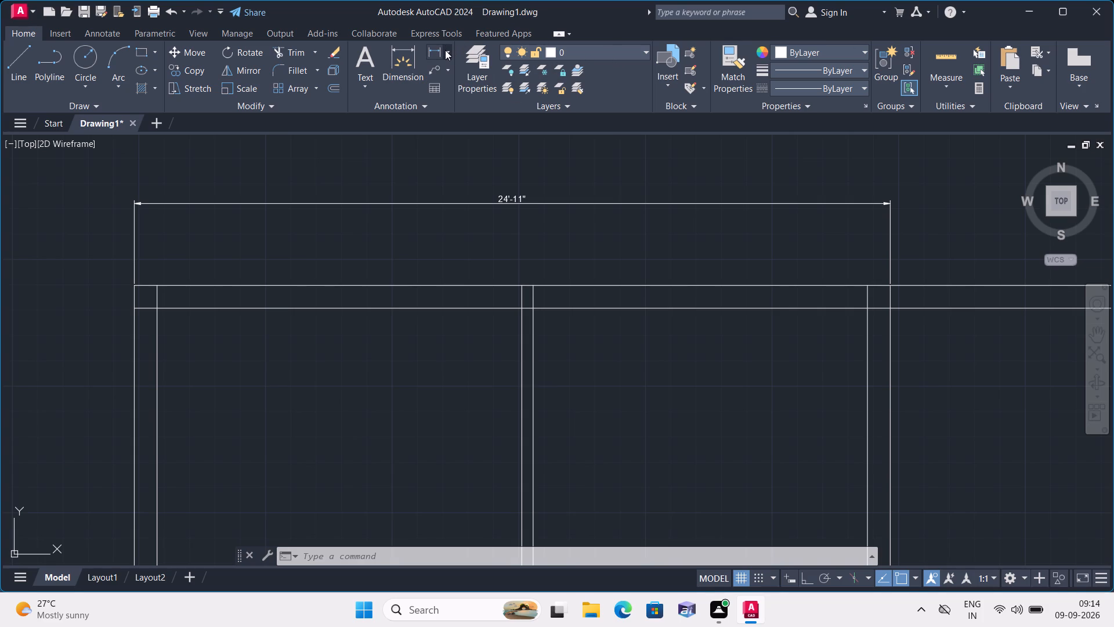
click(445, 50)
click(458, 79)
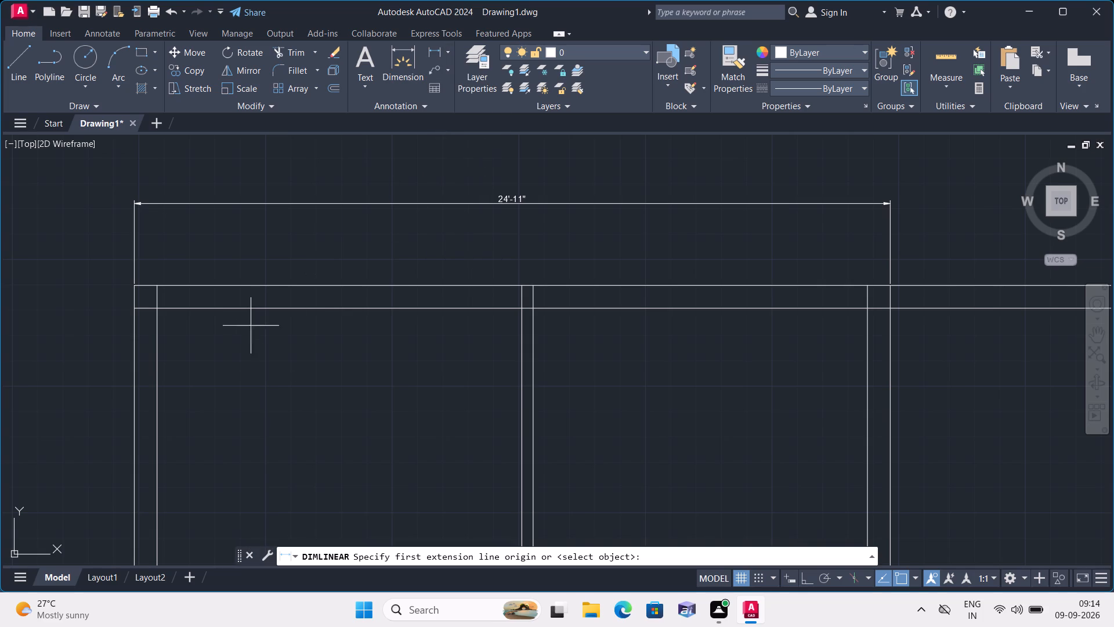
click(153, 309)
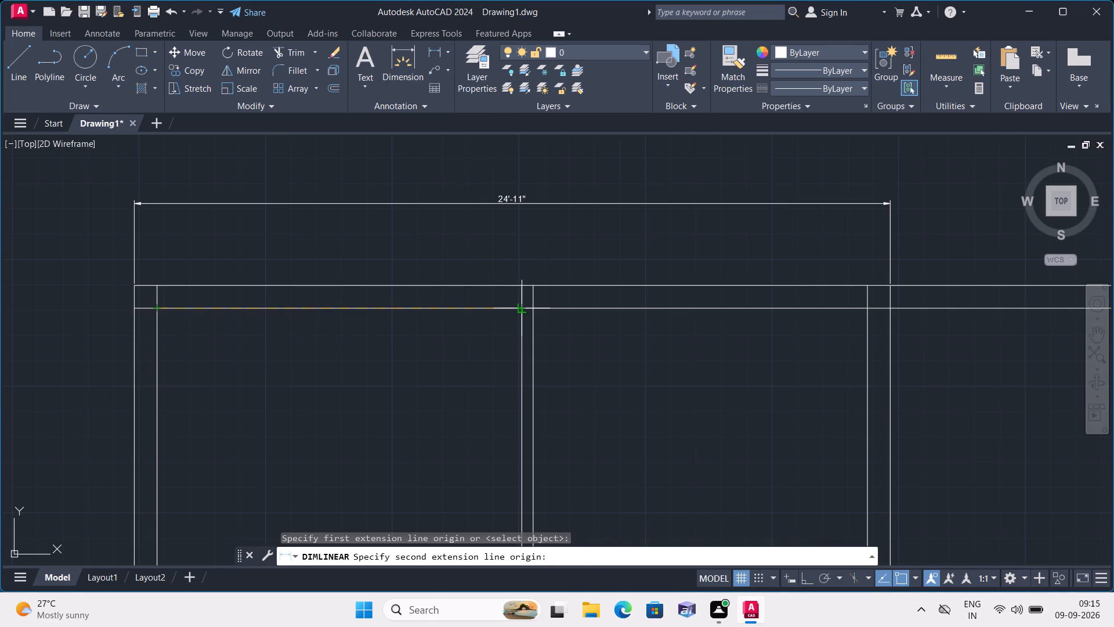
click(520, 308)
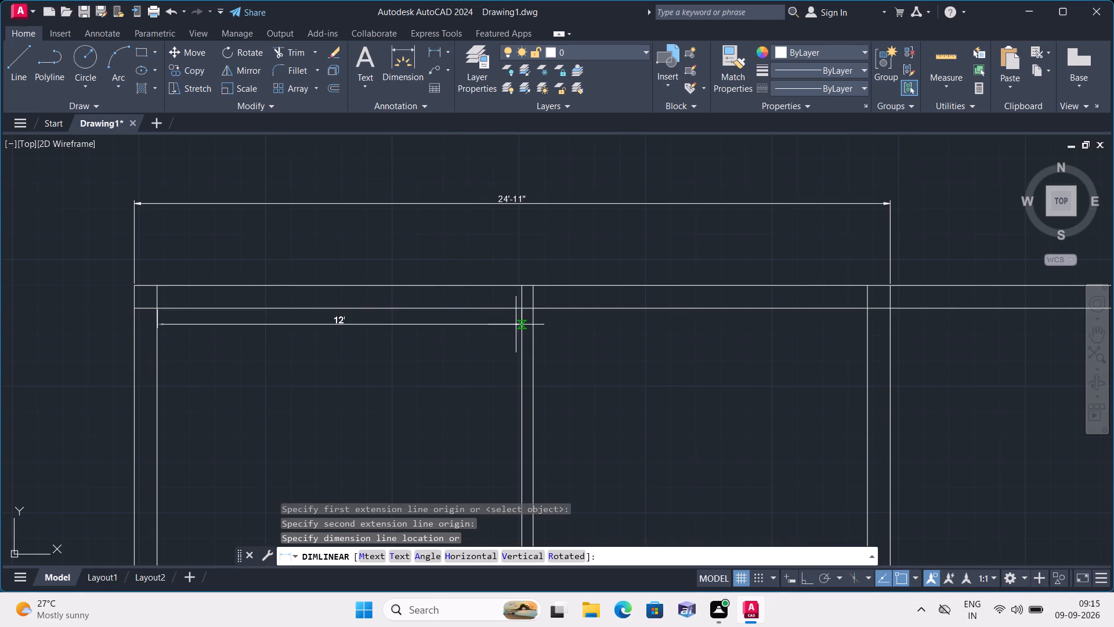
key(Escape)
Measure the second room's clear width with a linear dimension, from the partition's far face to the right wall's inner face.
key(space)
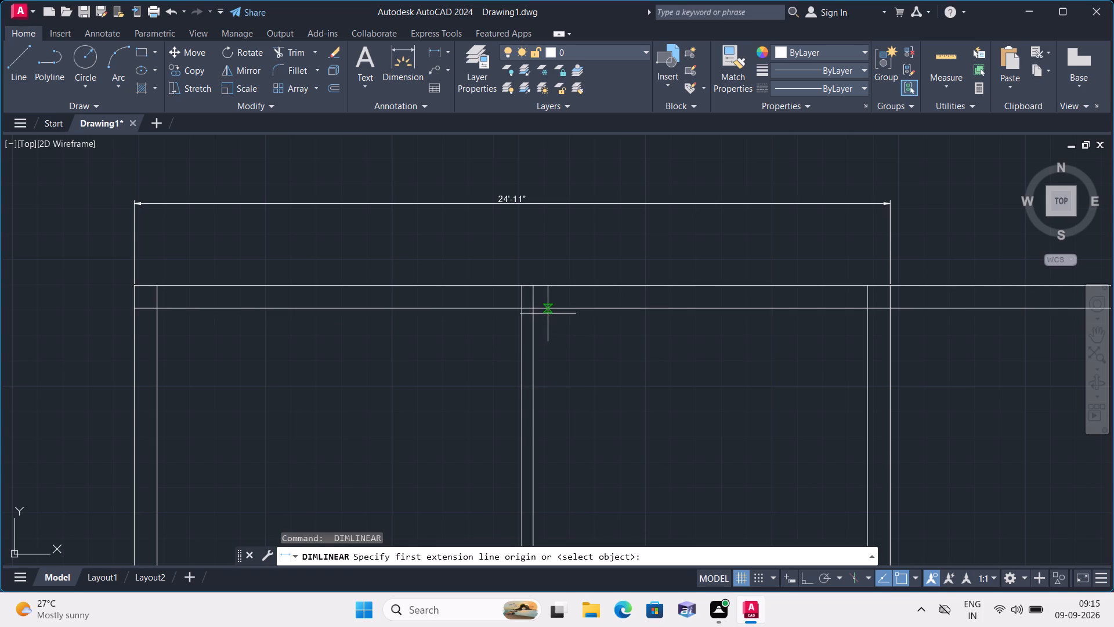
click(534, 309)
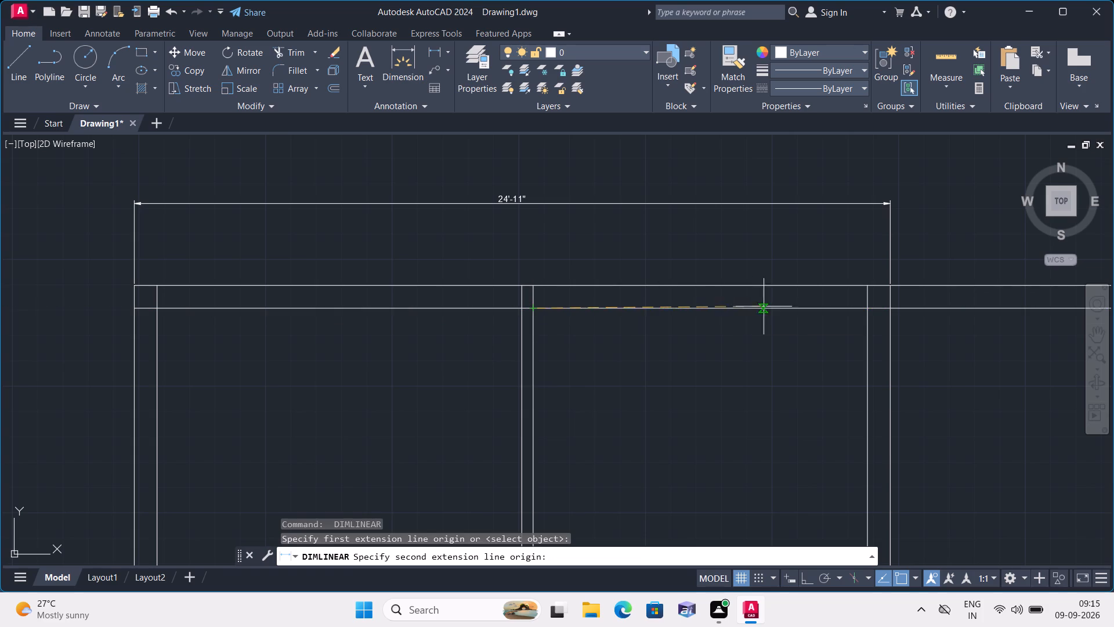
click(866, 309)
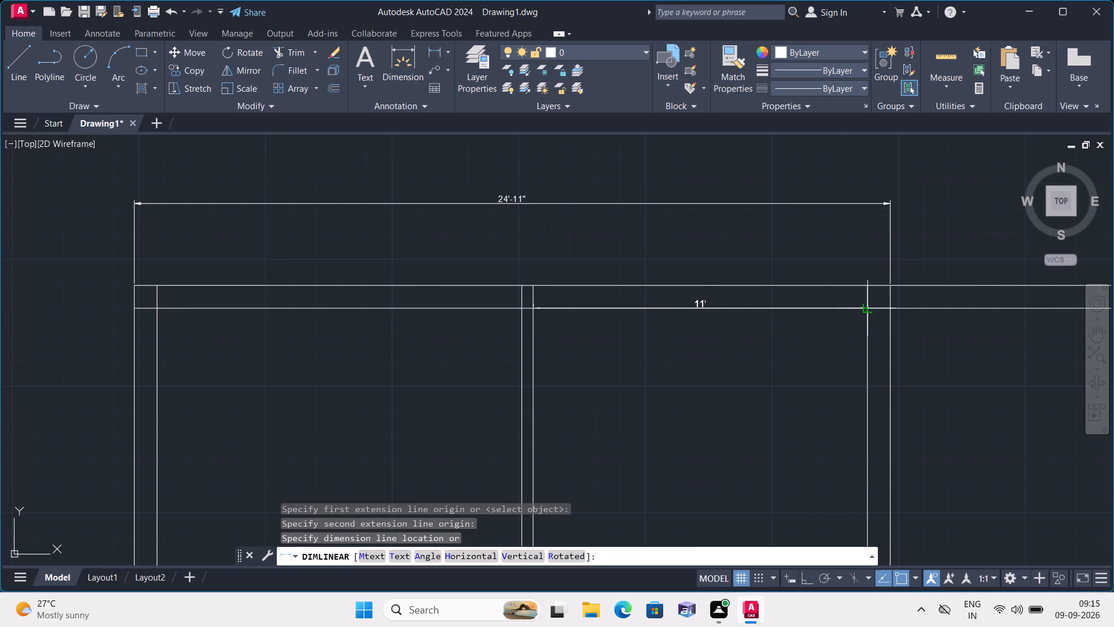
key(Escape)
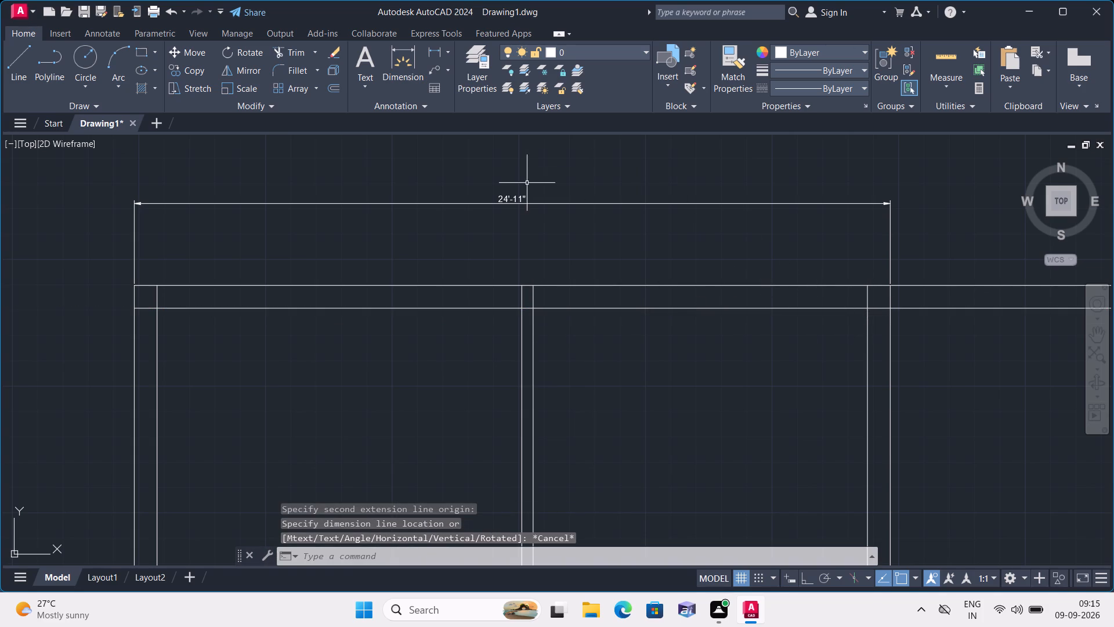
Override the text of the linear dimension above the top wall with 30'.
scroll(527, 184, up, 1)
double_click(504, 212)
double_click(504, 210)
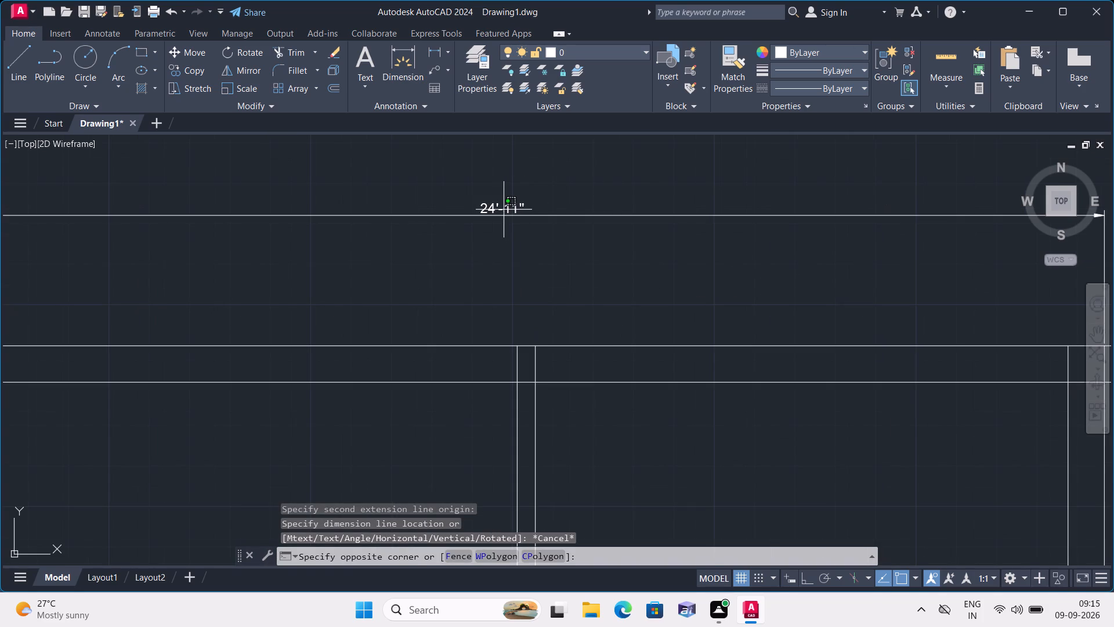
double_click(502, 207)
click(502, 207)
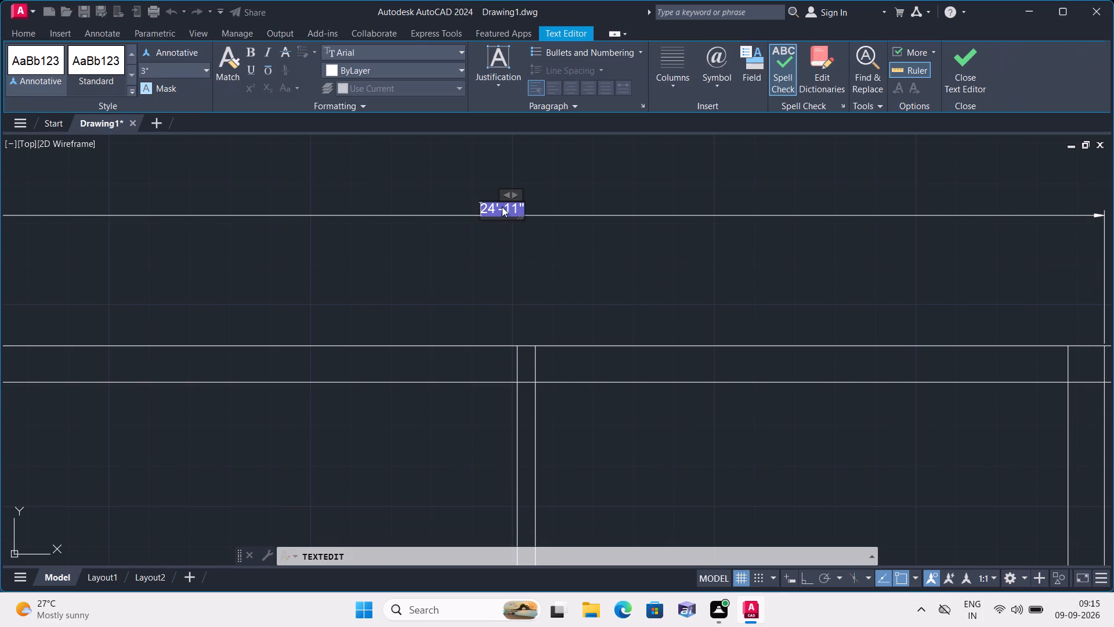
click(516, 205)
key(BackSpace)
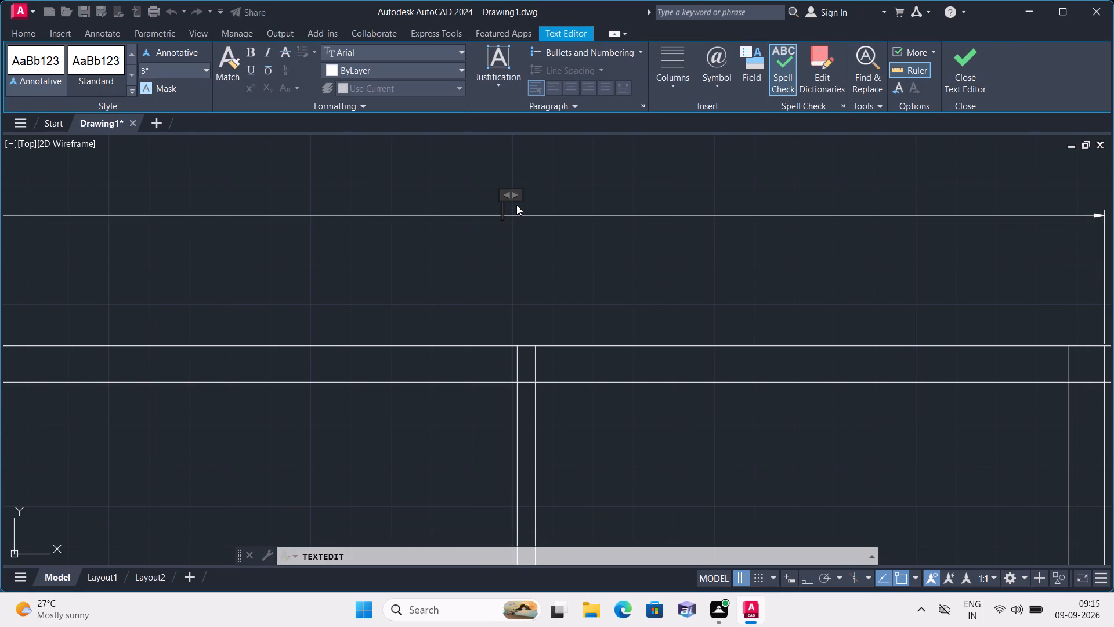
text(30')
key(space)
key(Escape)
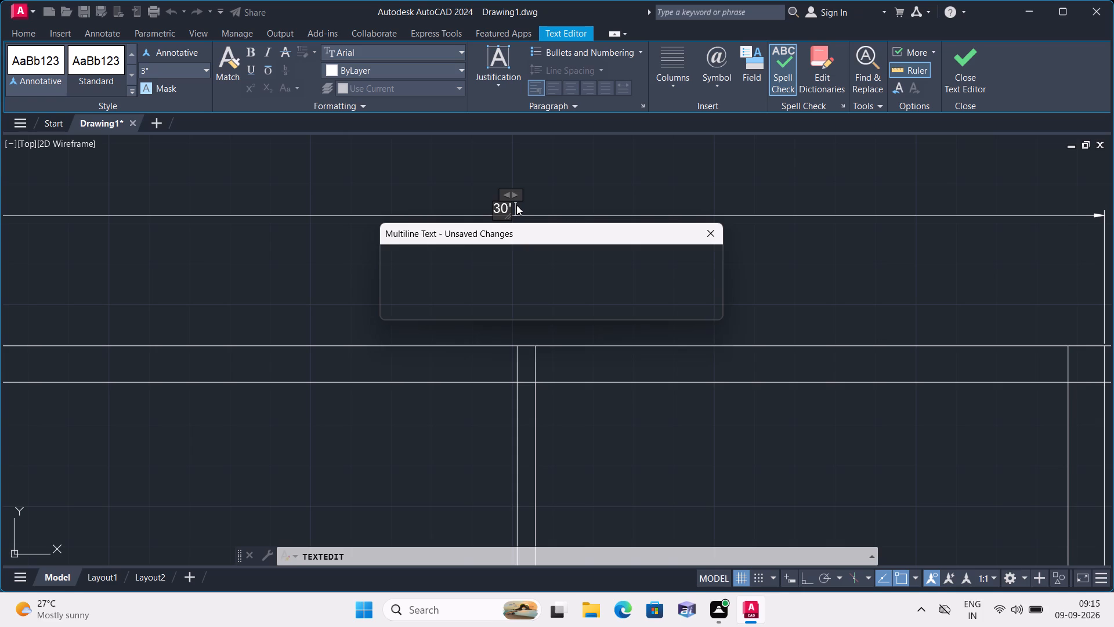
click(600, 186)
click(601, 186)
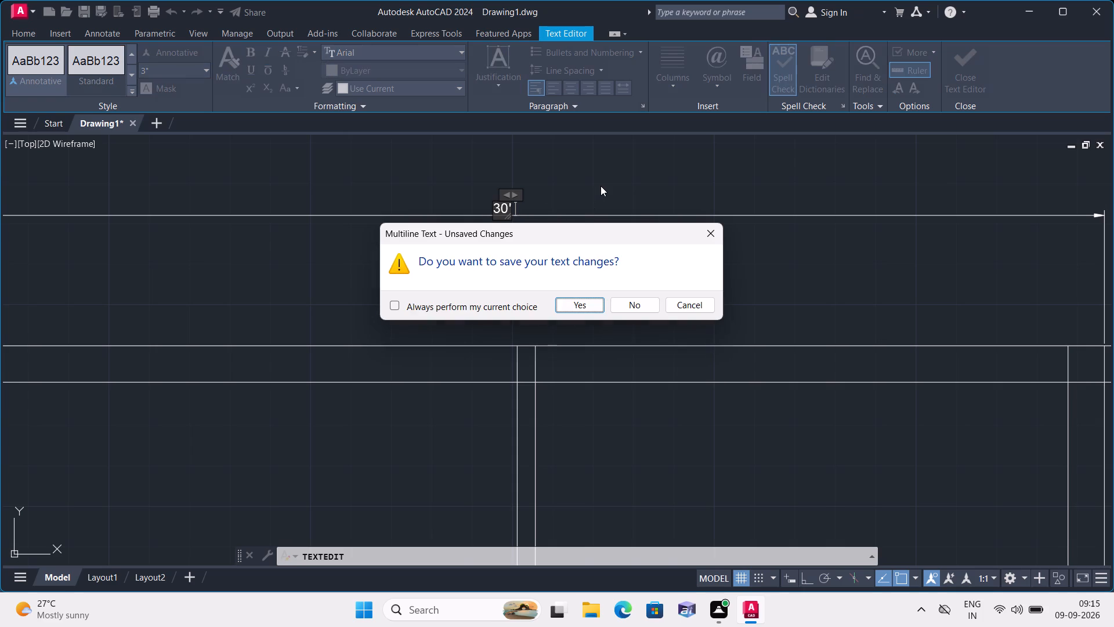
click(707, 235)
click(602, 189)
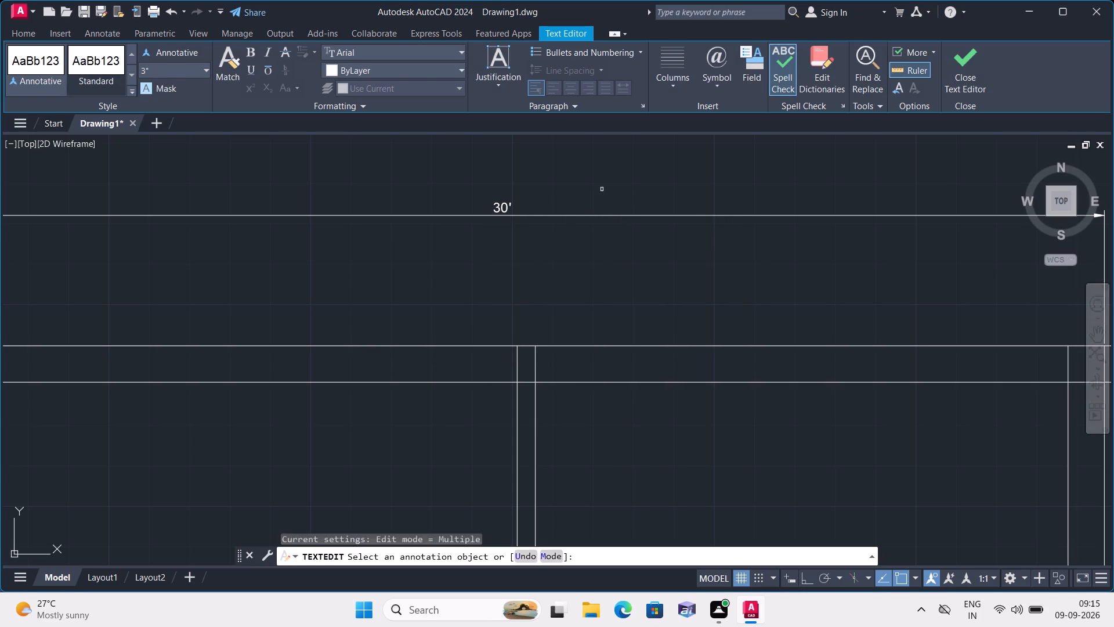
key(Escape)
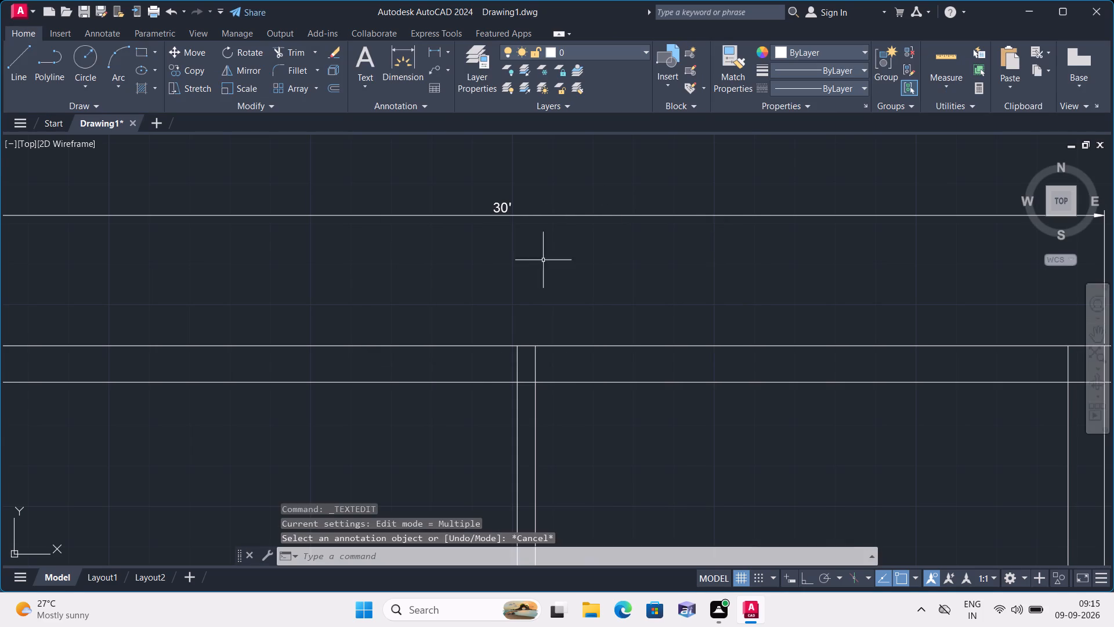
Trim off both top wall lines where they run past the outer face of the right 9" vertical wall.
scroll(479, 319, down, 1)
middle_drag(481, 401, 497, 312)
scroll(497, 312, down, 1)
text(trim)
key(space)
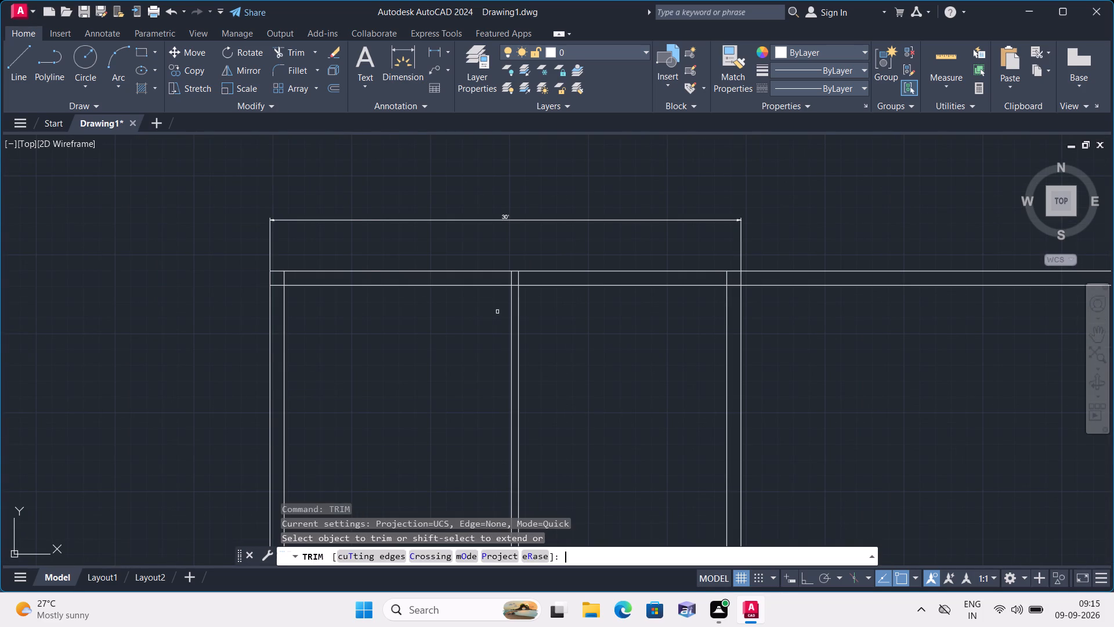
drag(863, 237, 901, 360)
click(901, 385)
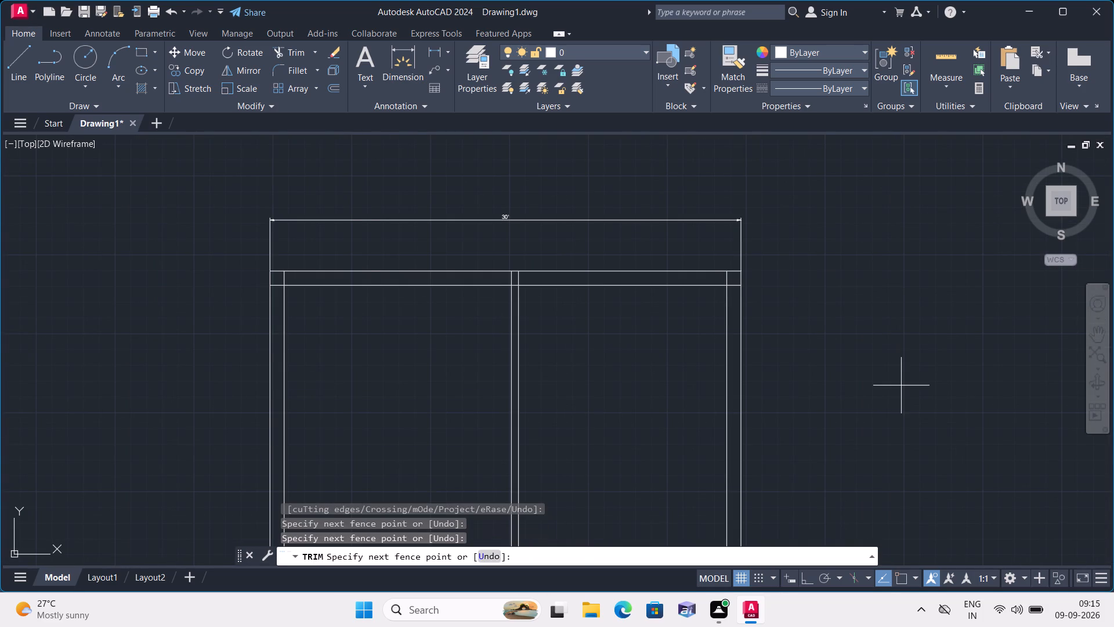
key(space)
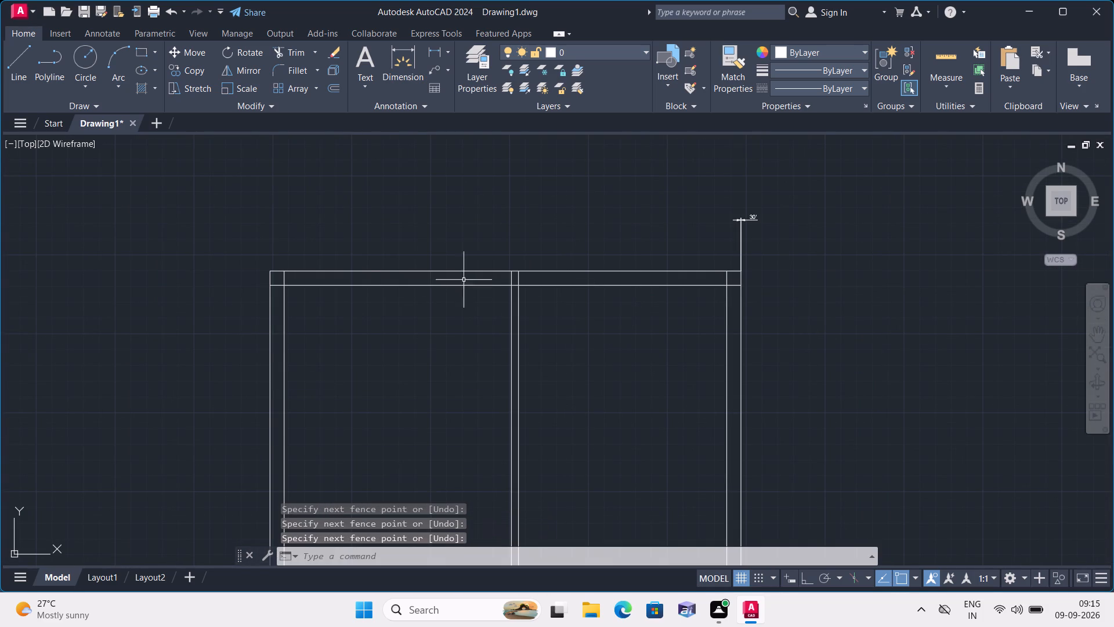
Trim the overlapping lines inside the plan's top-left wall corner and the partition lines crossing the top wall's thickness.
key(space)
scroll(335, 300, up, 3)
click(90, 254)
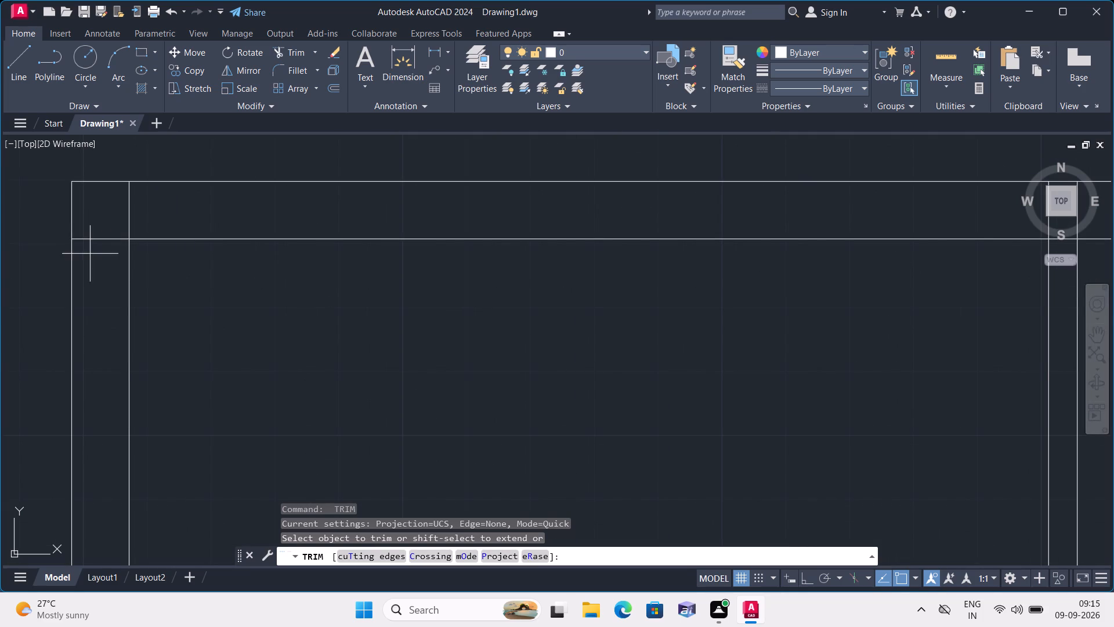
click(134, 211)
scroll(150, 211, down, 2)
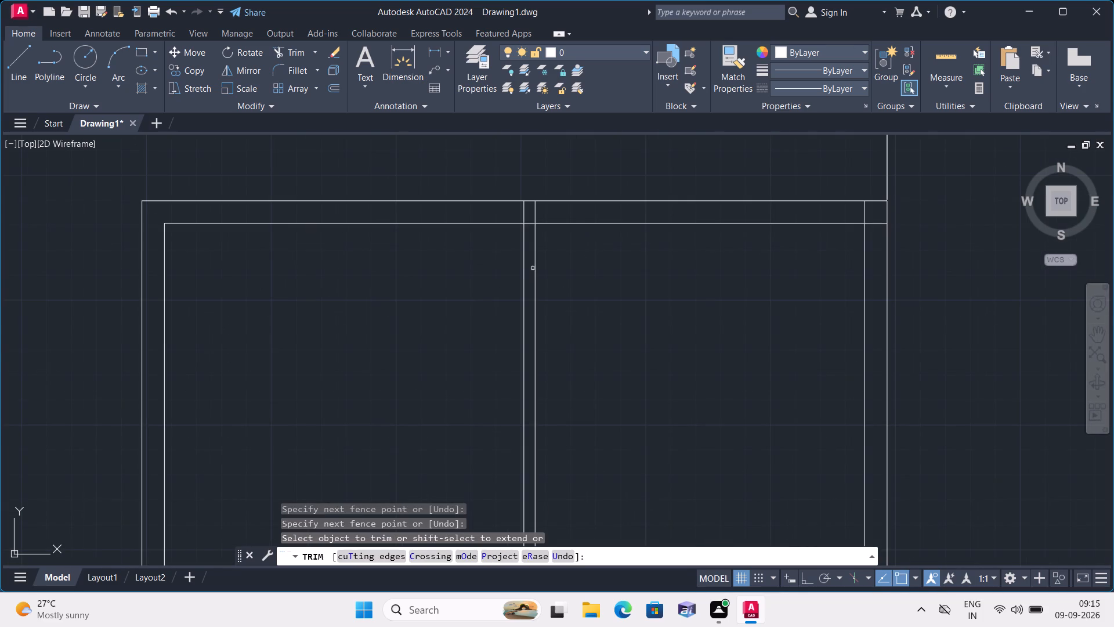
click(508, 215)
click(562, 215)
key(space)
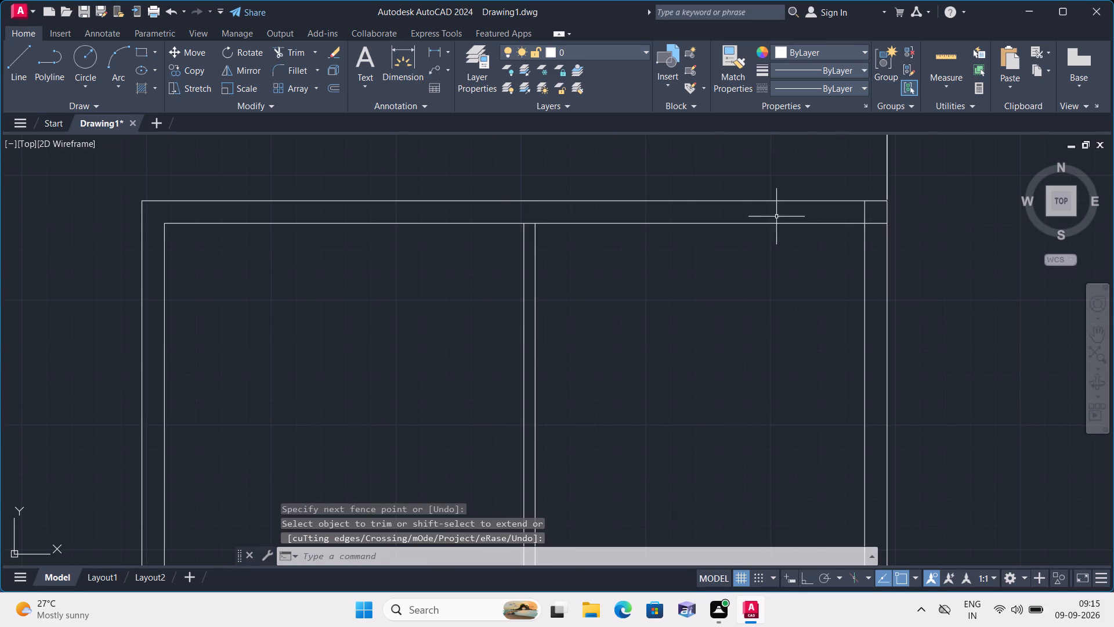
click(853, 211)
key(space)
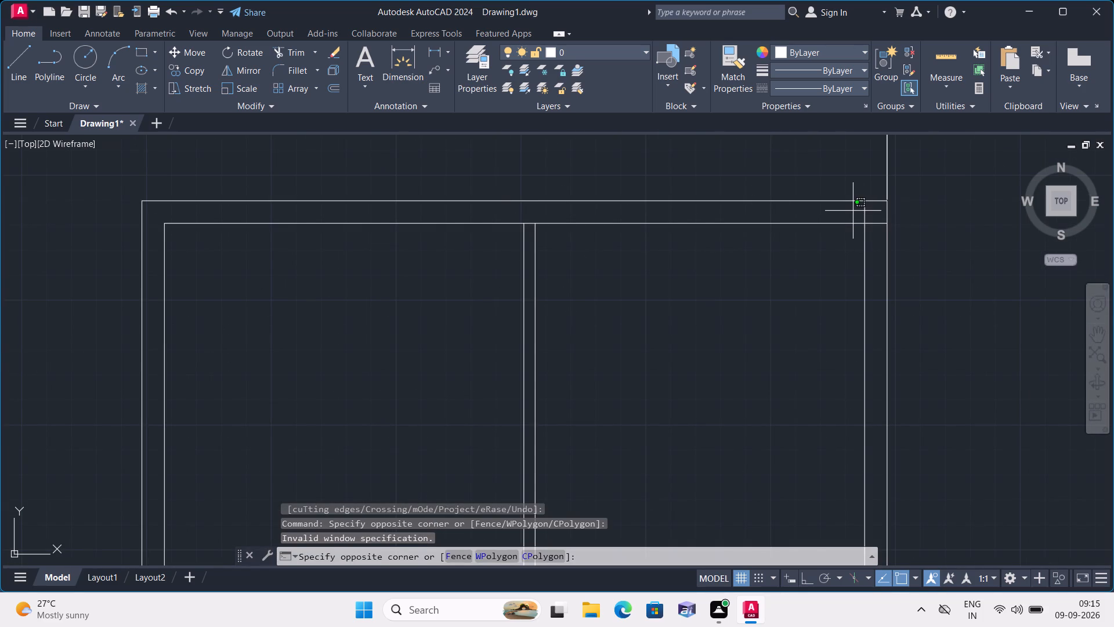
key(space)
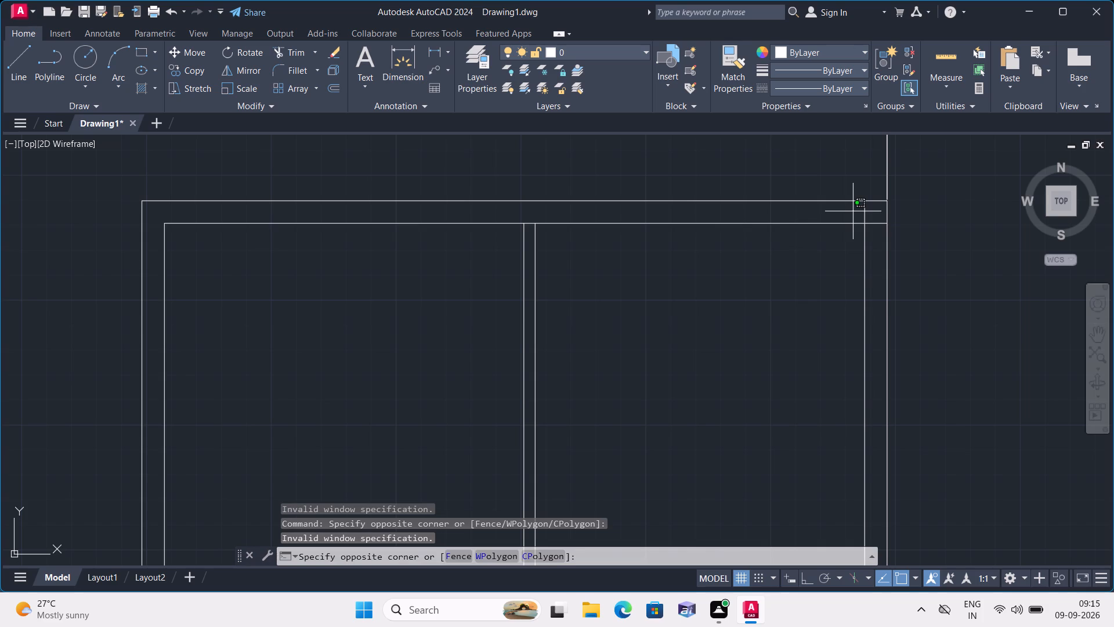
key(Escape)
Trim the overlapping lines inside the plan's top-right wall corner.
key(space)
click(853, 214)
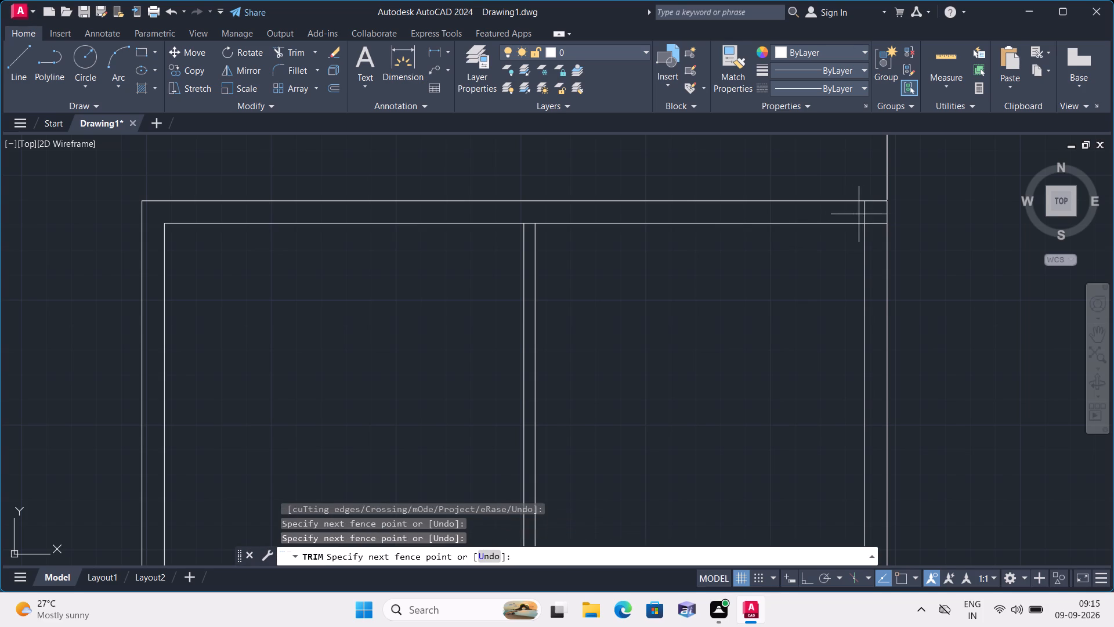
click(877, 228)
scroll(855, 224, down, 2)
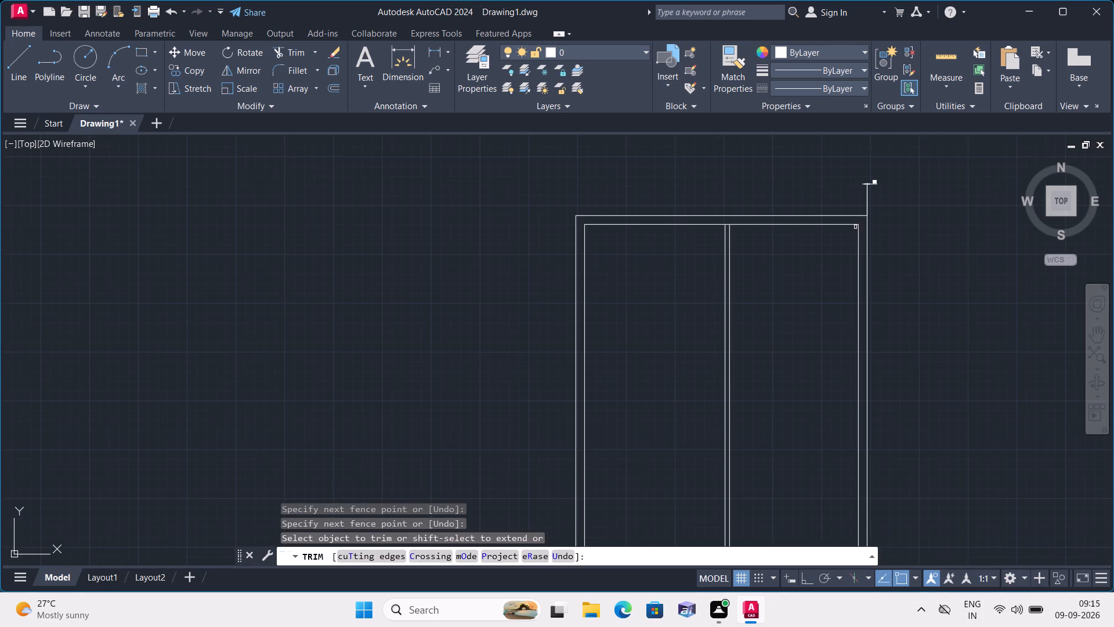
key(Escape)
Delete the 30' linear dimension above the plan's top-right corner.
scroll(856, 194, up, 2)
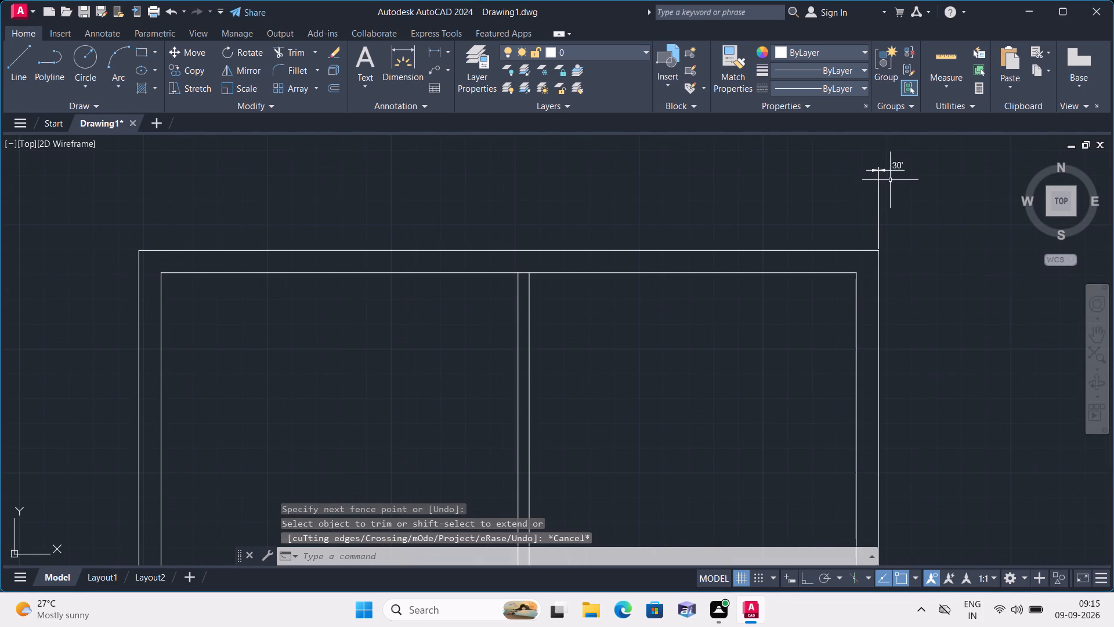
click(878, 197)
key(Delete)
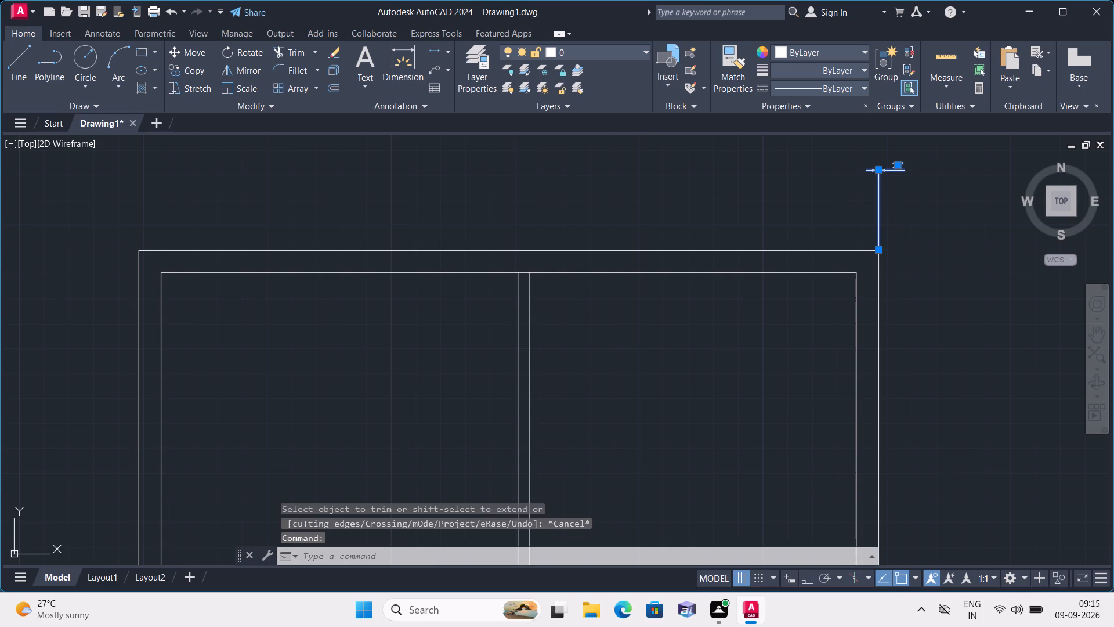
Add a horizontal linear dimension above the top wall, spanning the plan's overall width between its outer corners.
scroll(895, 218, down, 1)
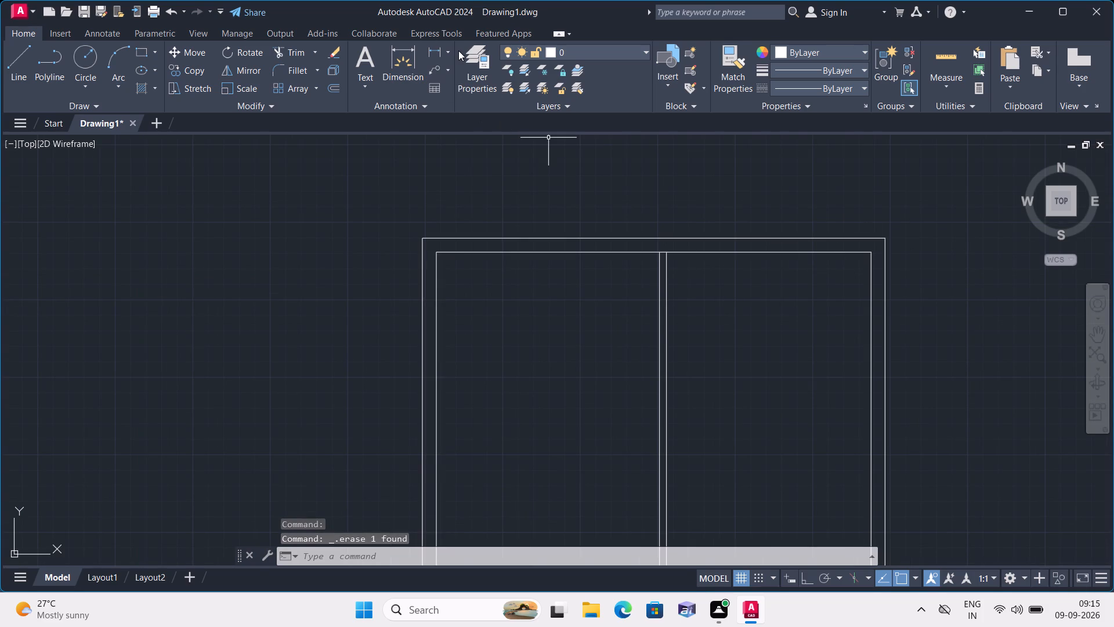
click(451, 52)
click(468, 75)
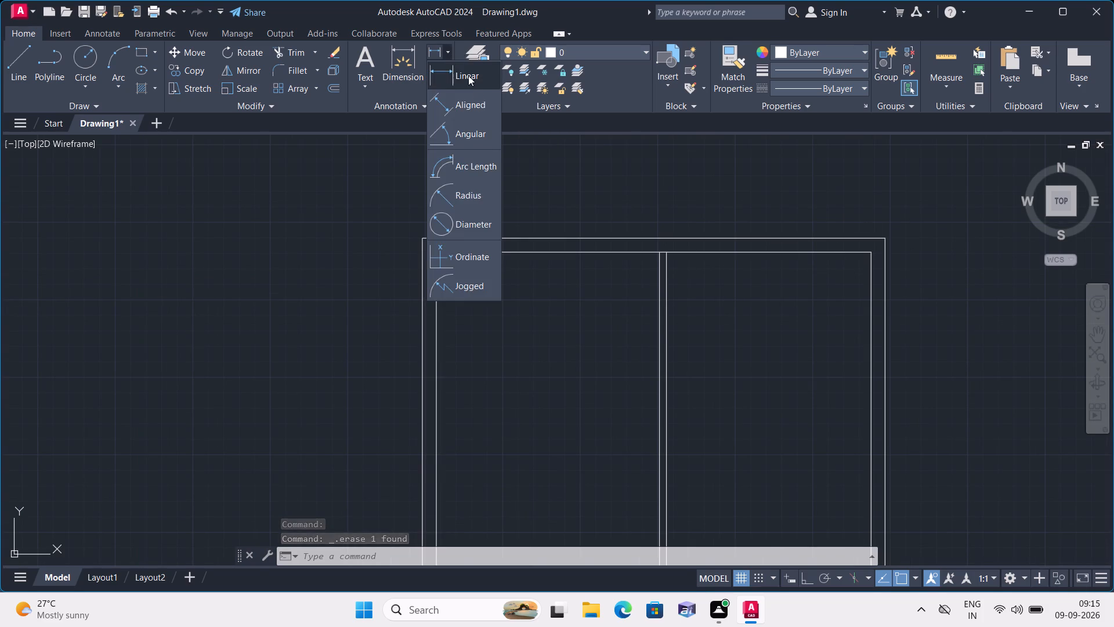
click(424, 235)
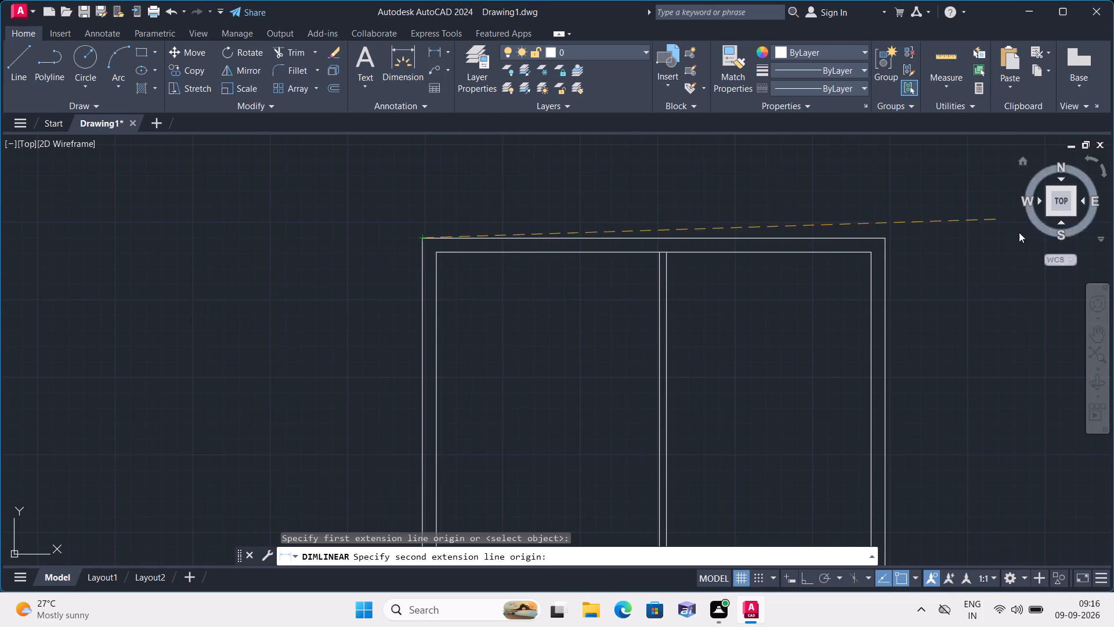
click(885, 238)
click(835, 215)
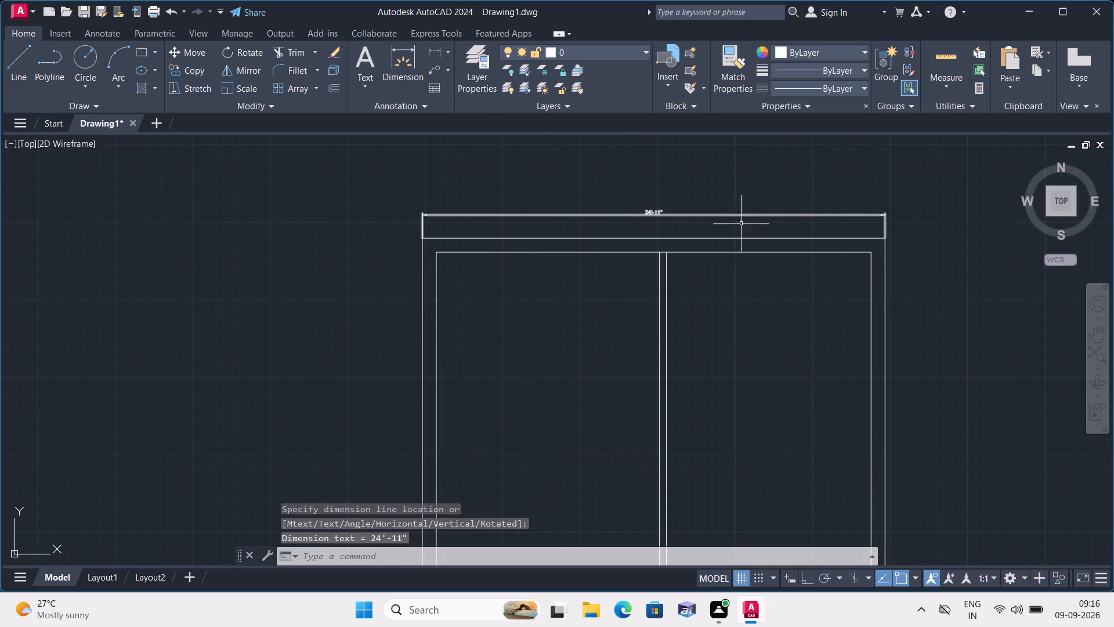
Override the text of the overall width dimension above the top wall with 30'.
scroll(693, 229, up, 3)
double_click(530, 160)
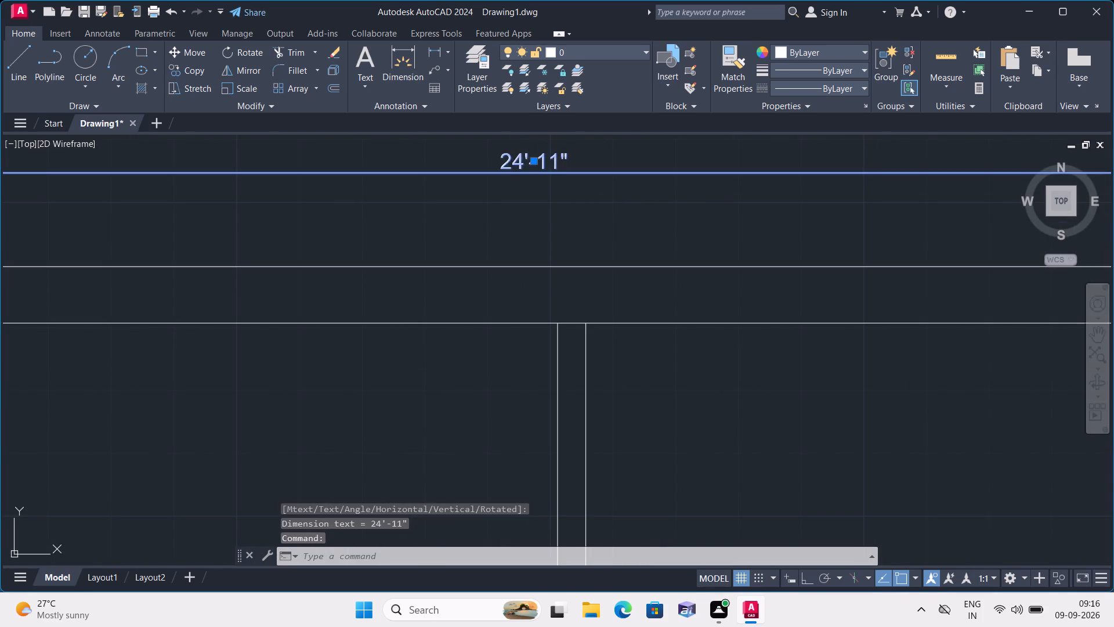
click(560, 163)
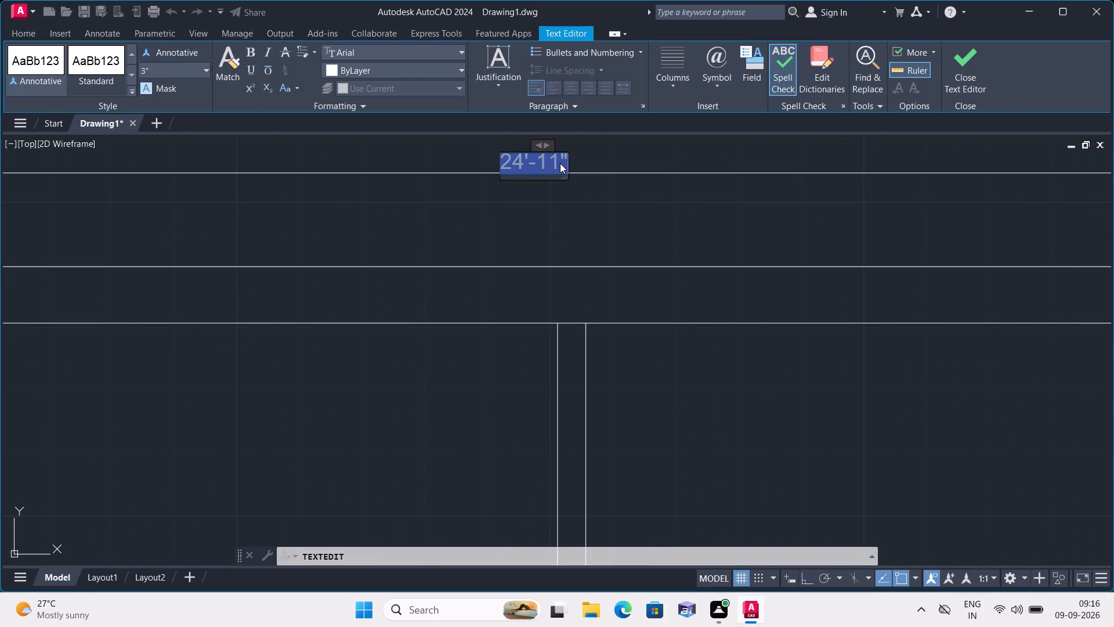
key(BackSpace)
text(30)
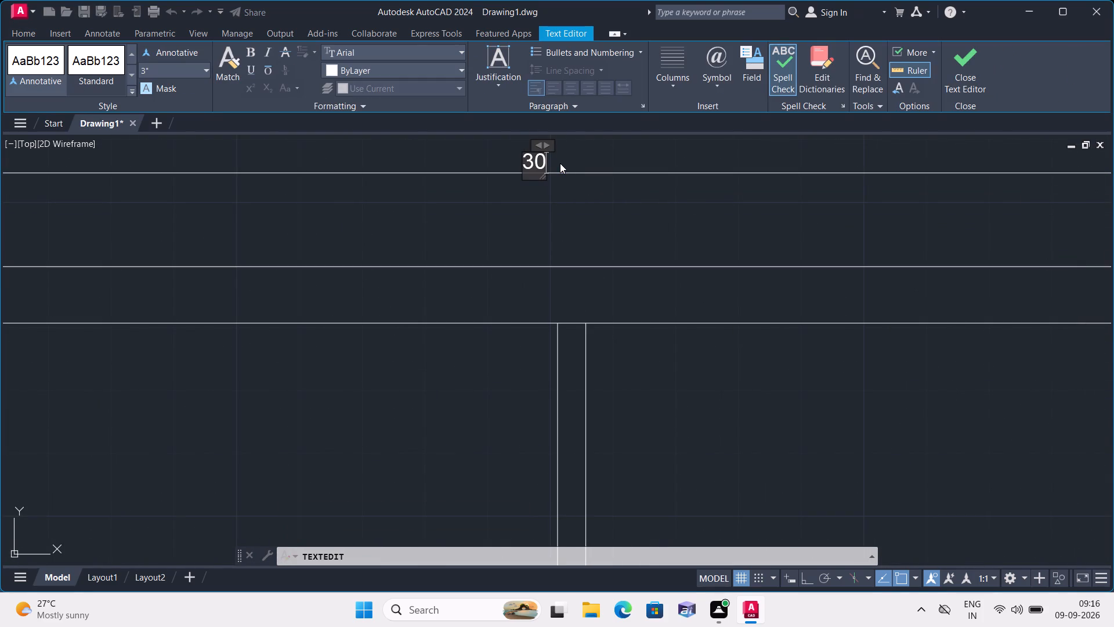
key(apostrophe)
click(548, 207)
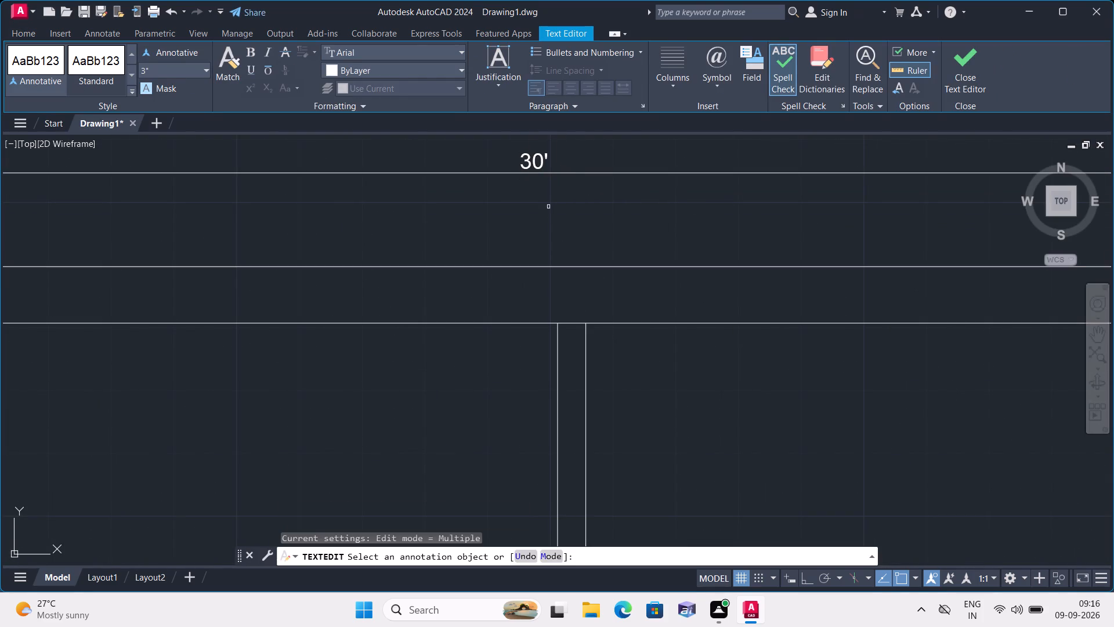
key(Escape)
Offset the top wall's inner line 14' downward into the plan.
scroll(556, 209, down, 2)
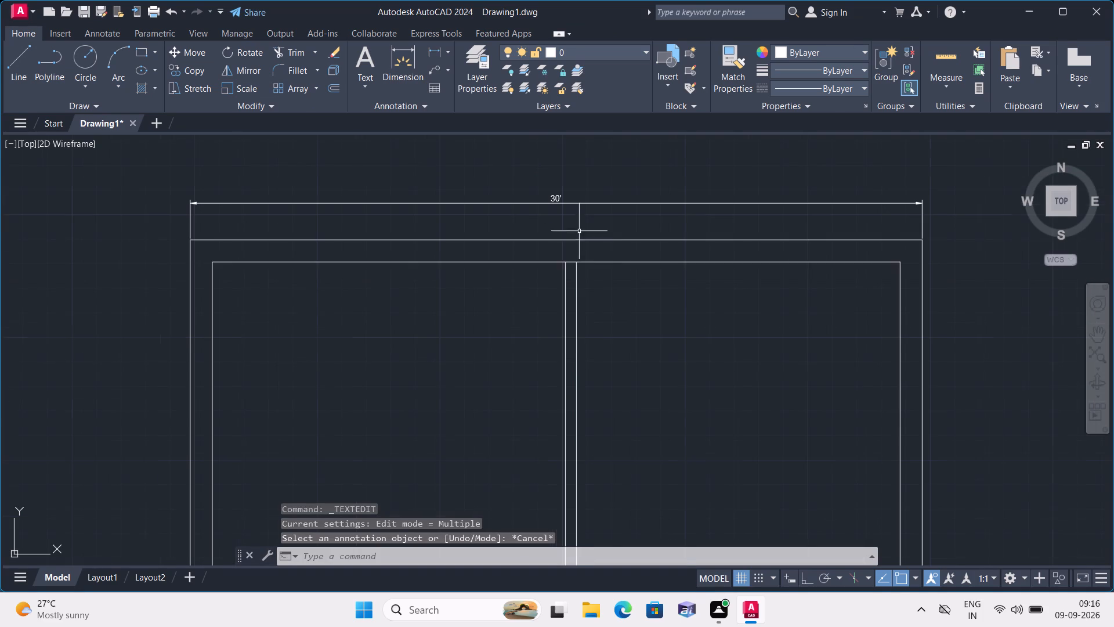
middle_drag(615, 327, 674, 185)
scroll(674, 185, down, 1)
middle_drag(566, 280, 558, 399)
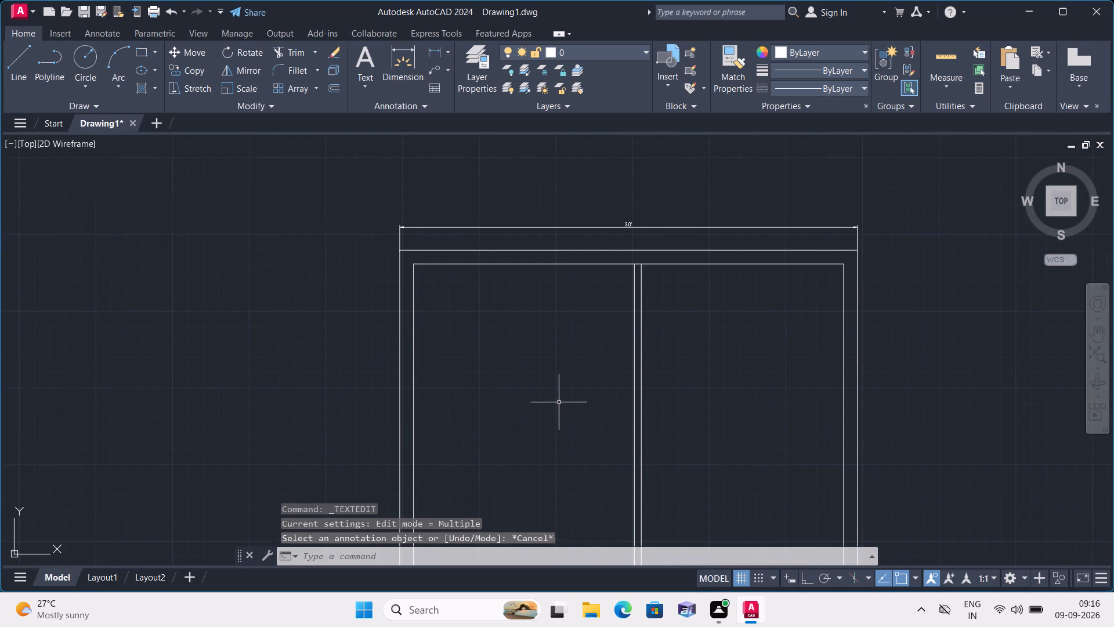
text(offset)
key(space)
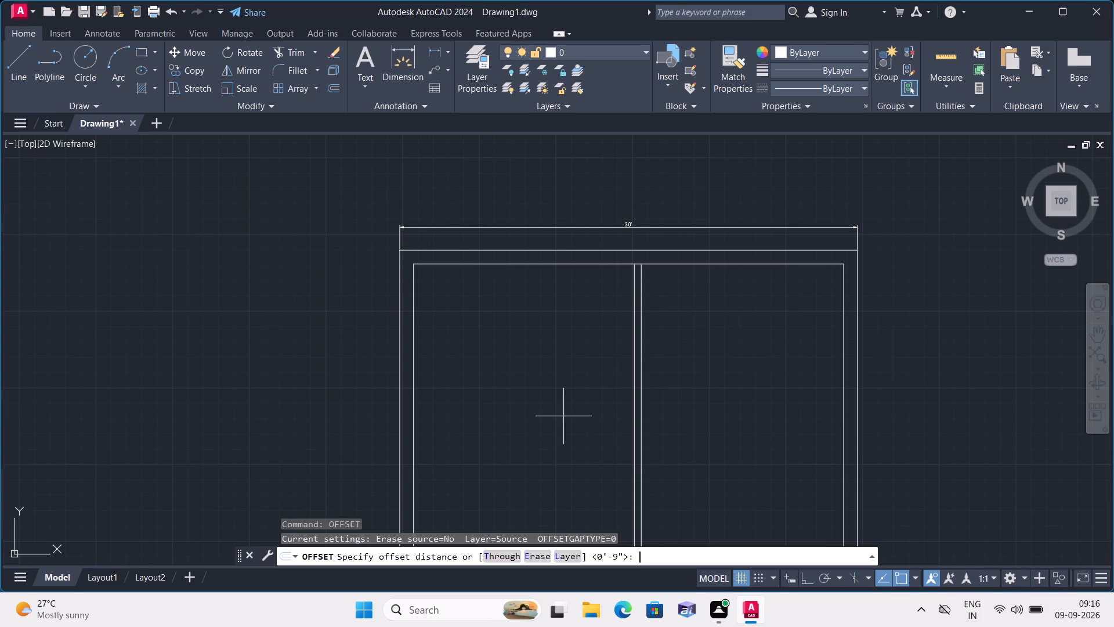
text(14)
text(')
key(space)
click(587, 264)
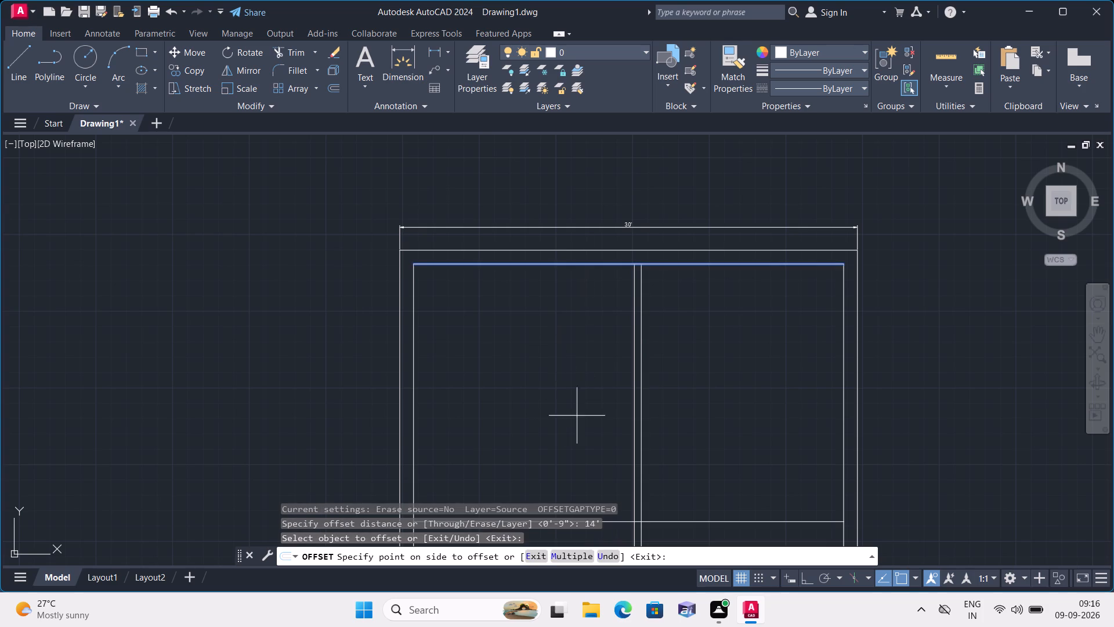
click(578, 419)
middle_drag(578, 417, 557, 324)
key(space)
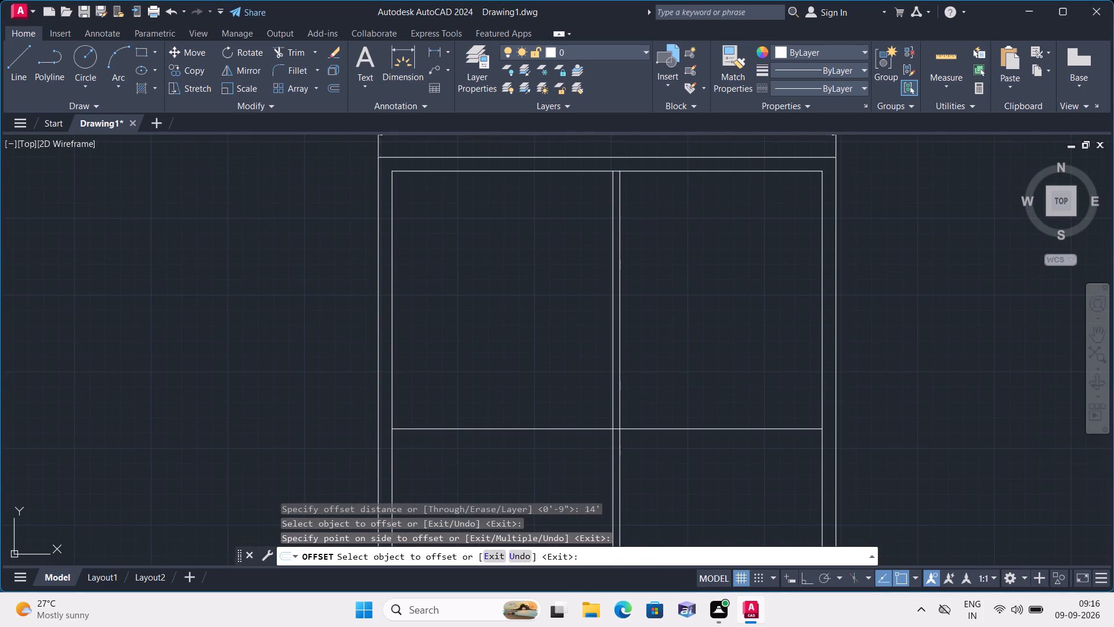
Offset the top wall's inner line 12' downward into the plan.
key(space)
text(12)
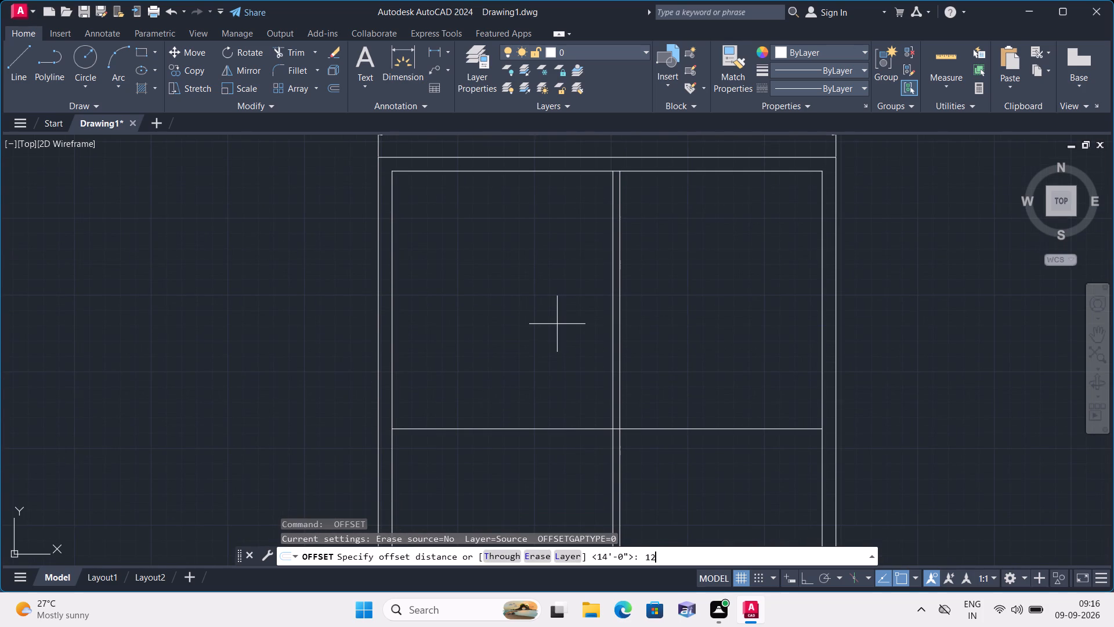
key(apostrophe)
key(space)
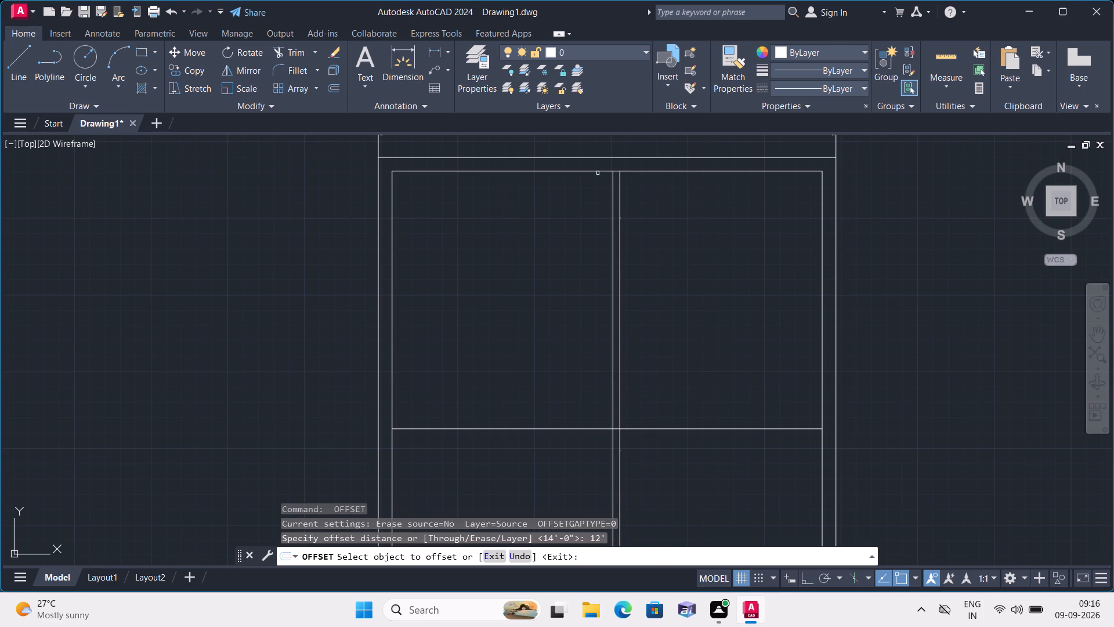
click(597, 170)
click(580, 276)
middle_drag(573, 307, 569, 246)
key(space)
Offset both horizontal lines at 12' and 14' below the top wall downward by 4.5" to form partitions.
key(space)
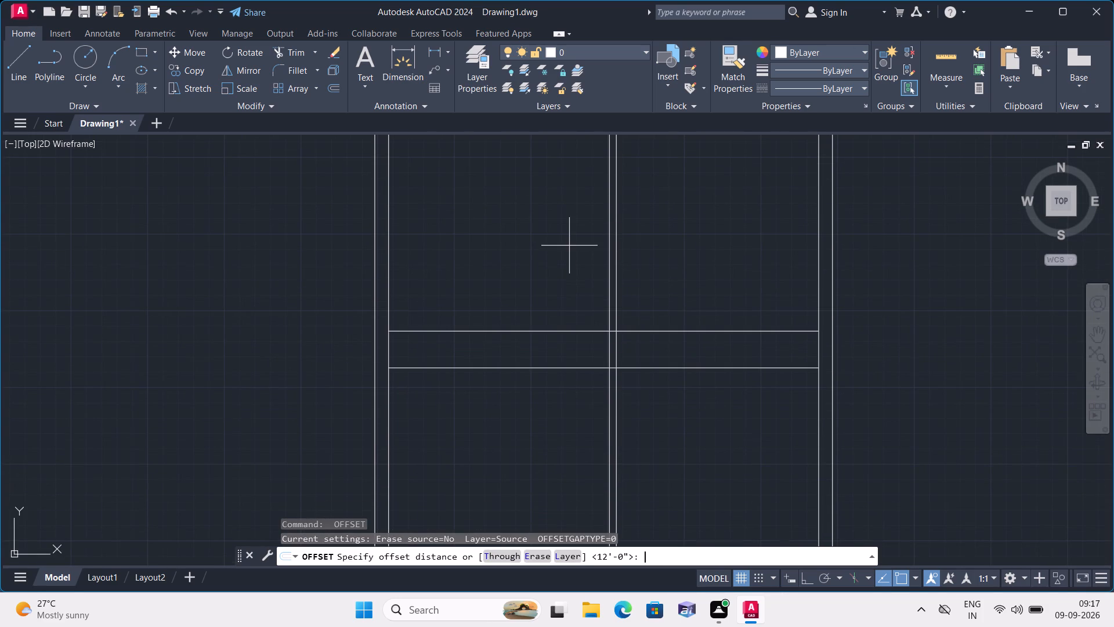
text(4.5")
key(space)
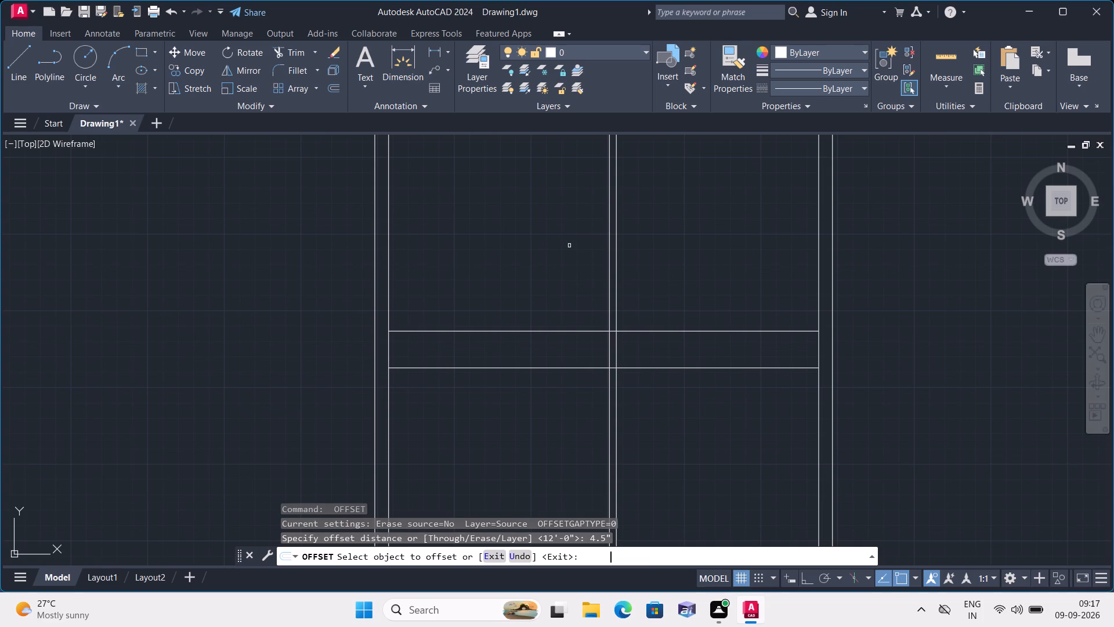
click(554, 332)
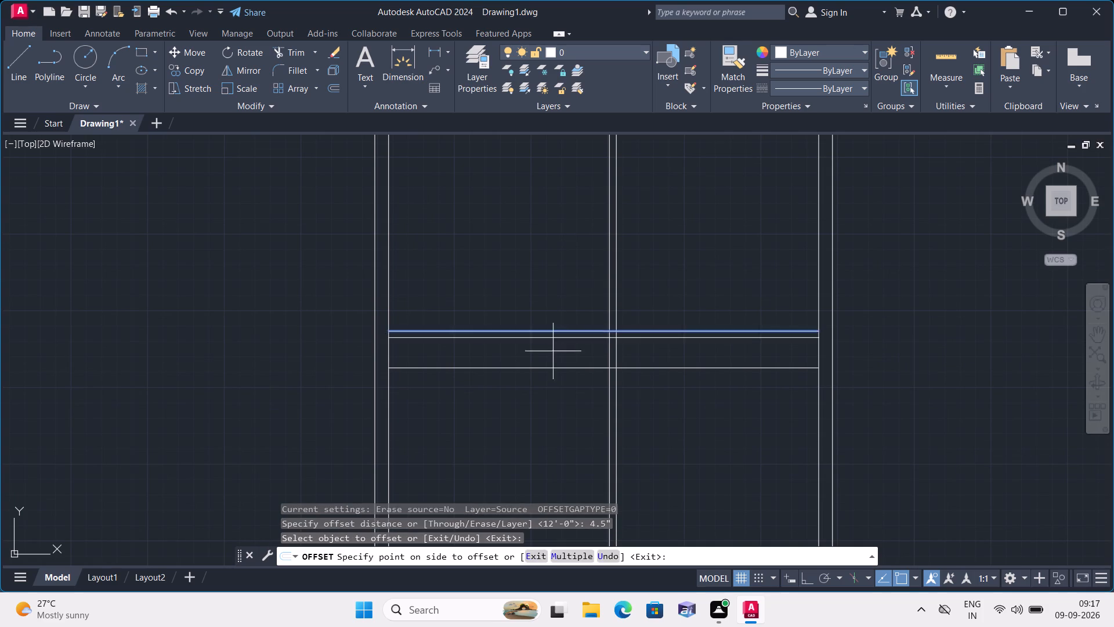
click(553, 355)
click(552, 366)
click(552, 395)
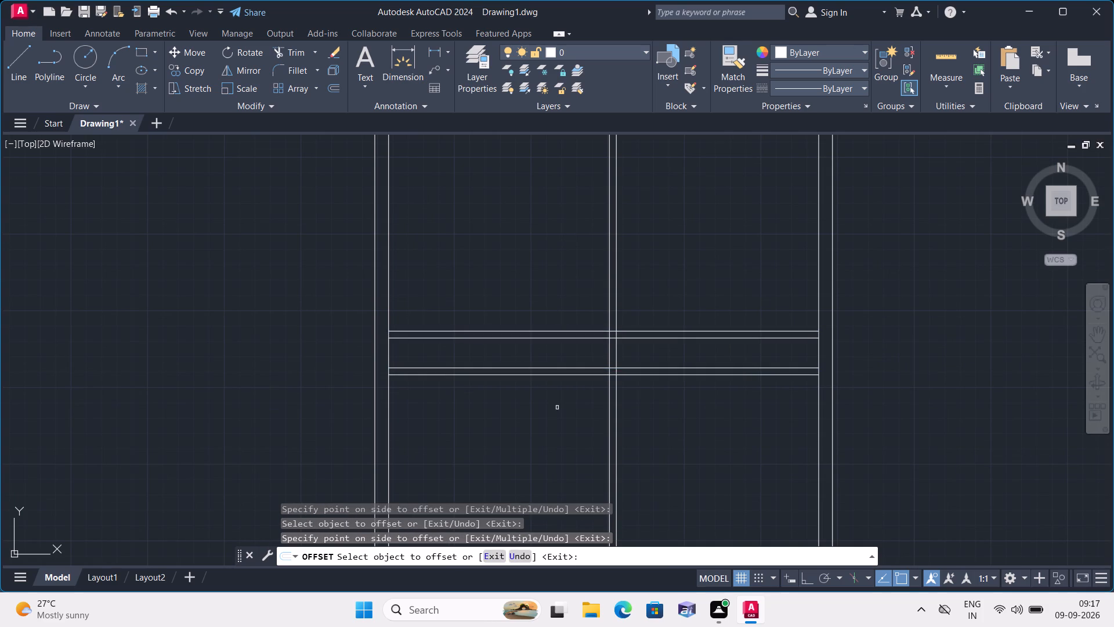
middle_drag(545, 394, 563, 310)
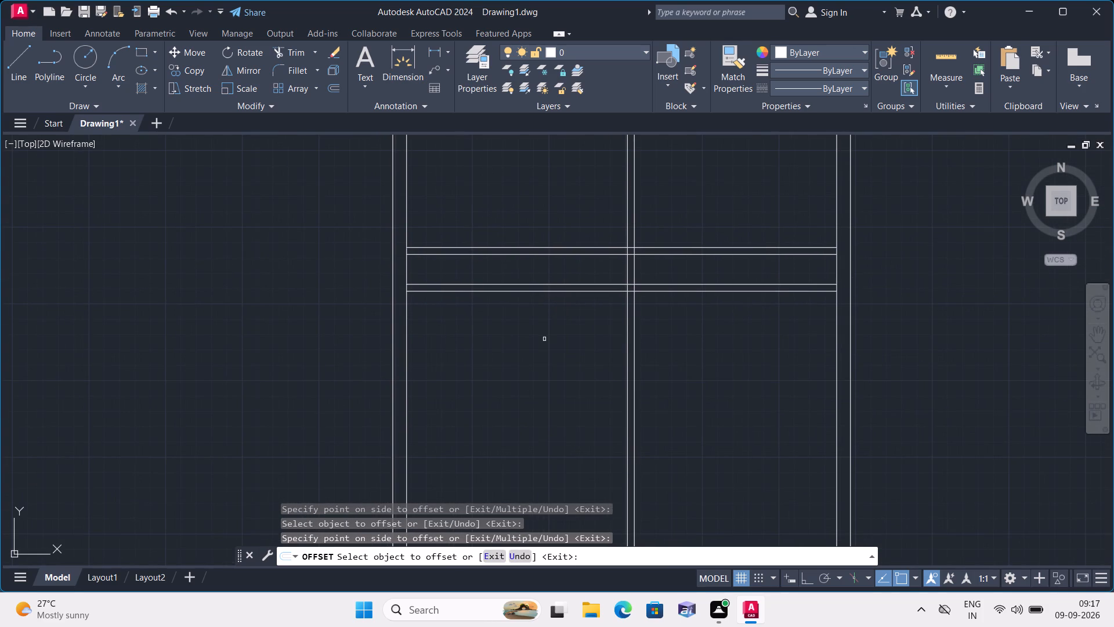
key(space)
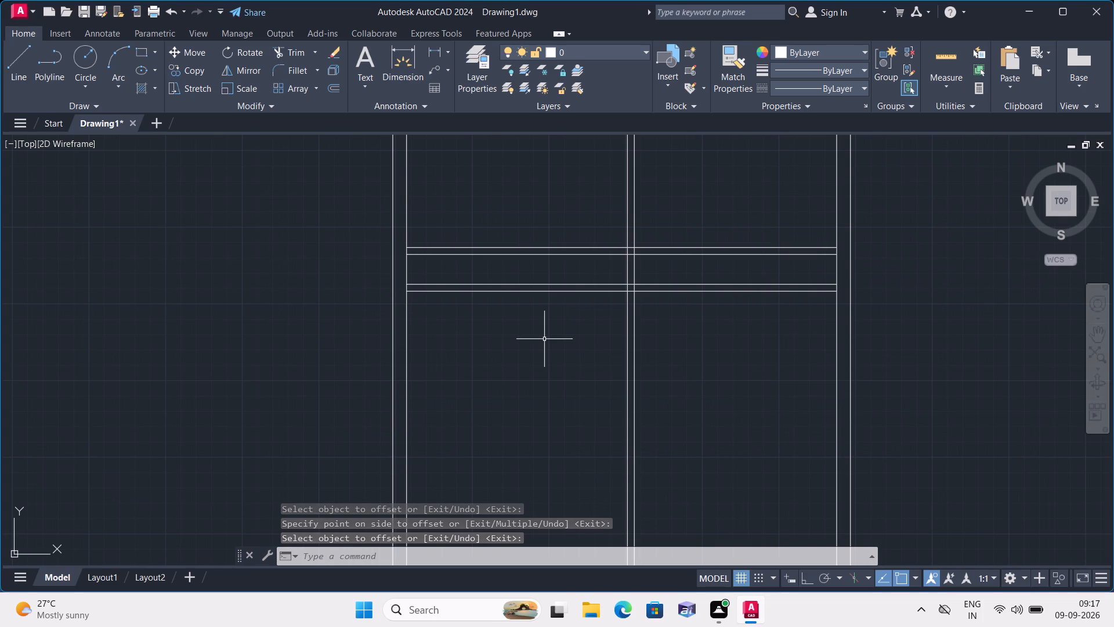
Offset the bottom line of the lower horizontal partition 8' downward.
key(space)
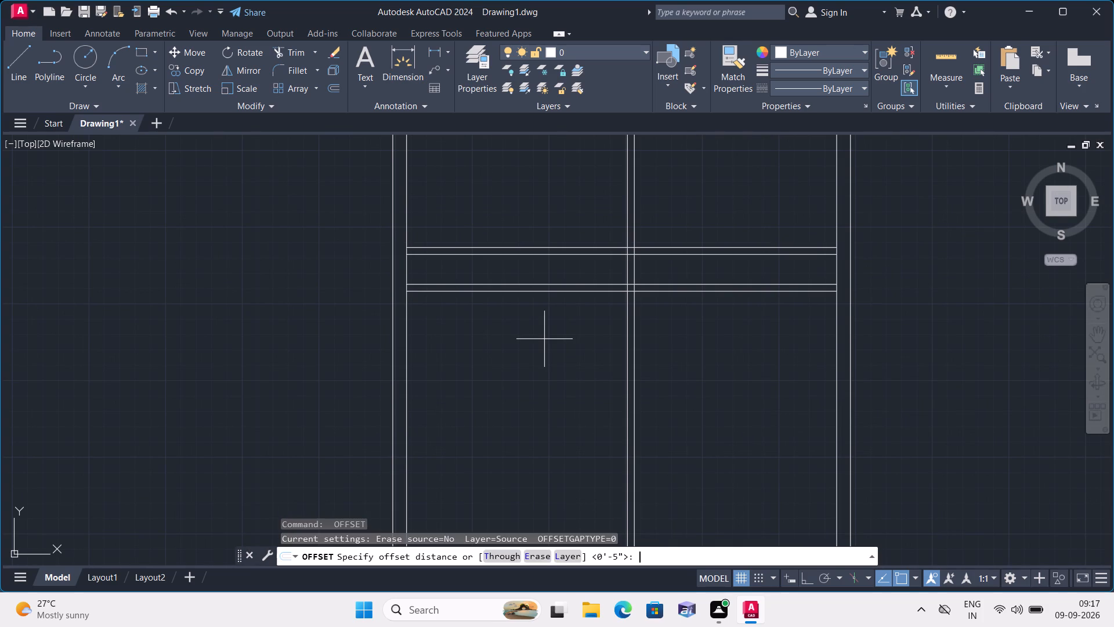
text(8')
key(space)
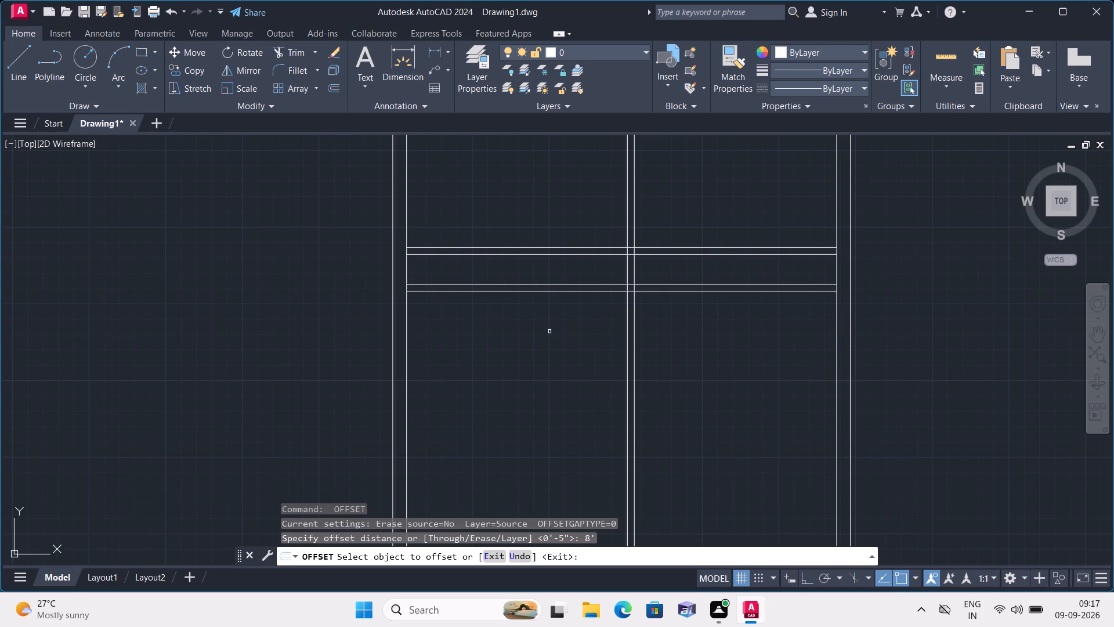
click(556, 291)
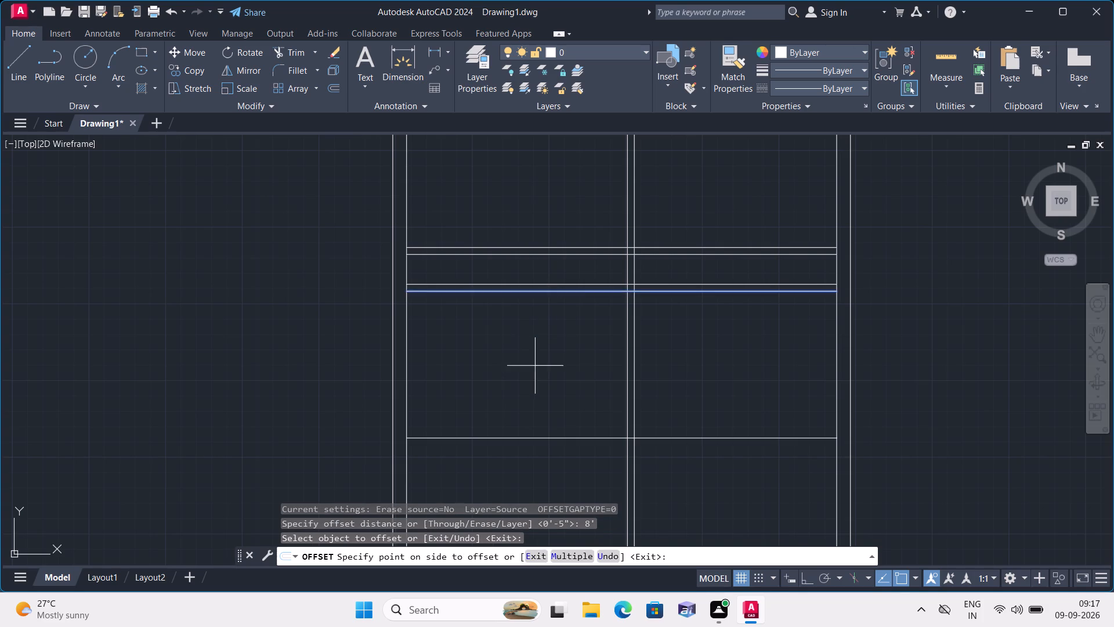
click(535, 366)
middle_drag(544, 383, 555, 304)
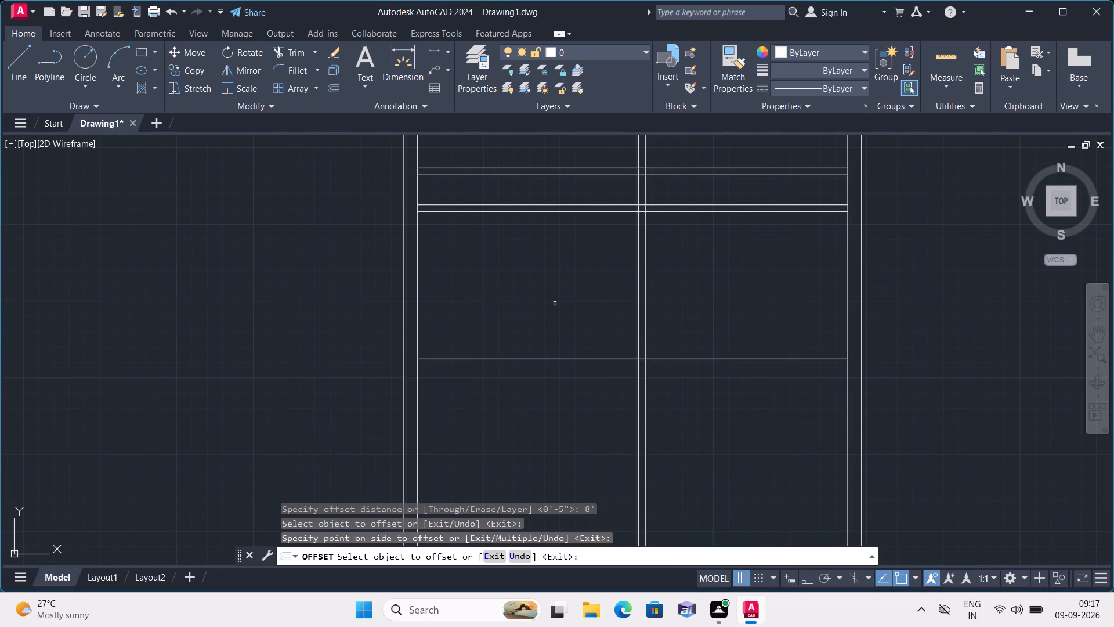
key(space)
Offset the horizontal line 8' below the lower partition downward by 4.5" to form another partition.
key(space)
text(4.5")
key(space)
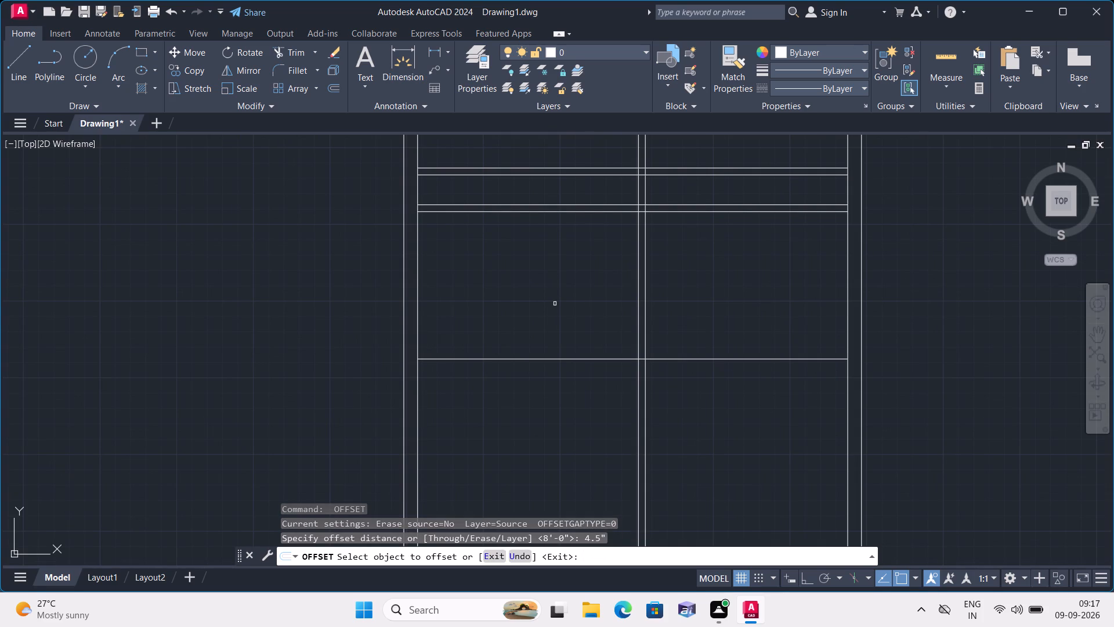
click(561, 359)
click(559, 417)
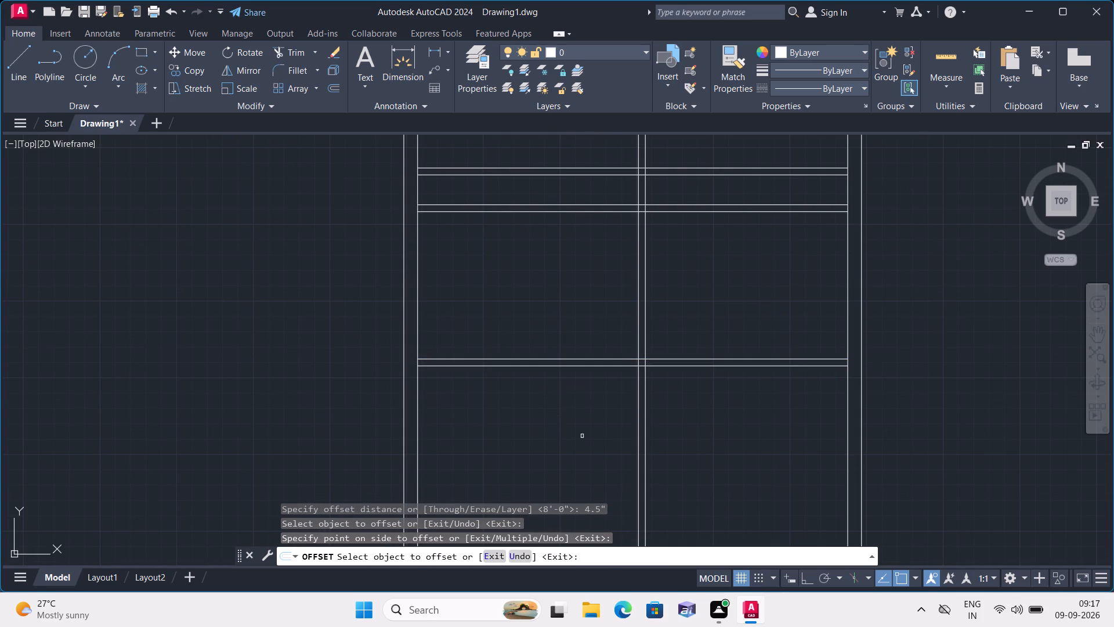
middle_drag(580, 438, 614, 280)
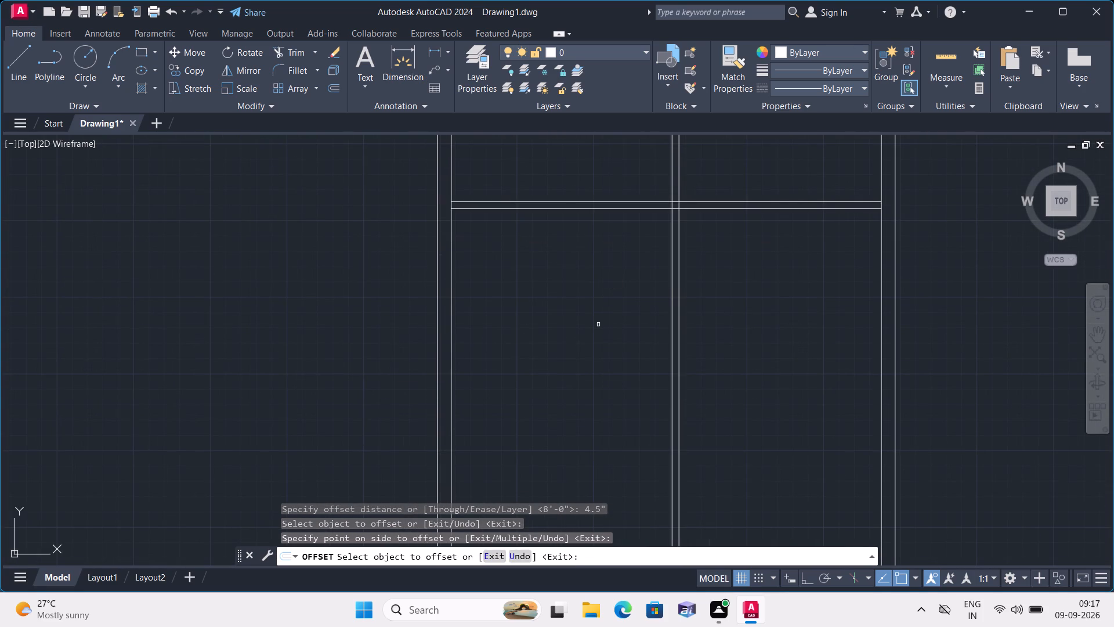
key(space)
Offset the bottom line of the lowest horizontal partition 14' downward.
key(space)
text(14')
key(space)
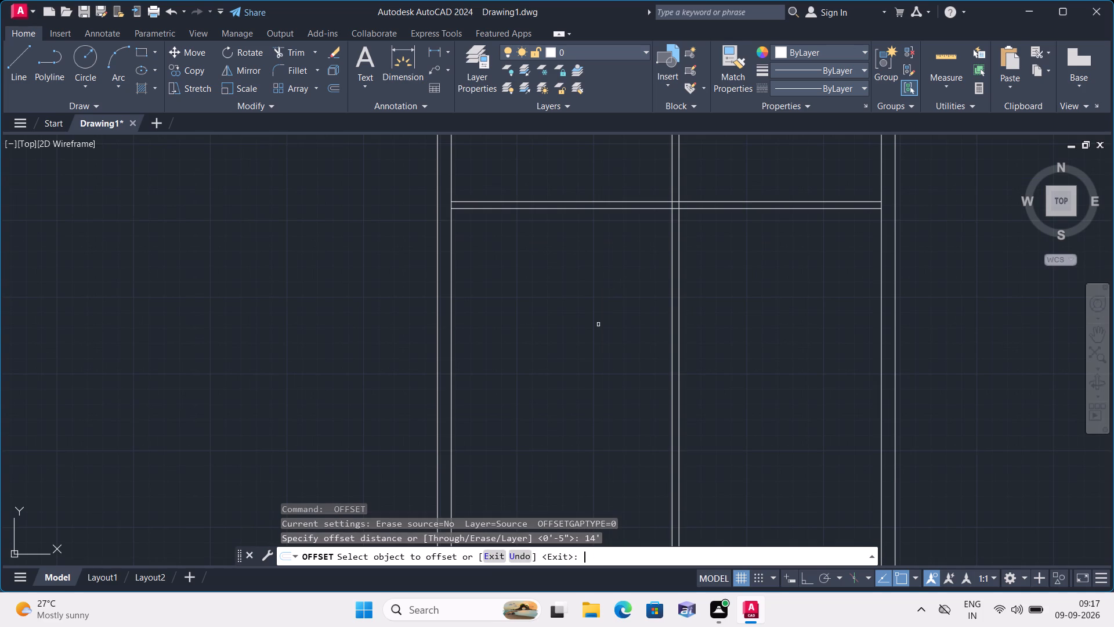
click(615, 207)
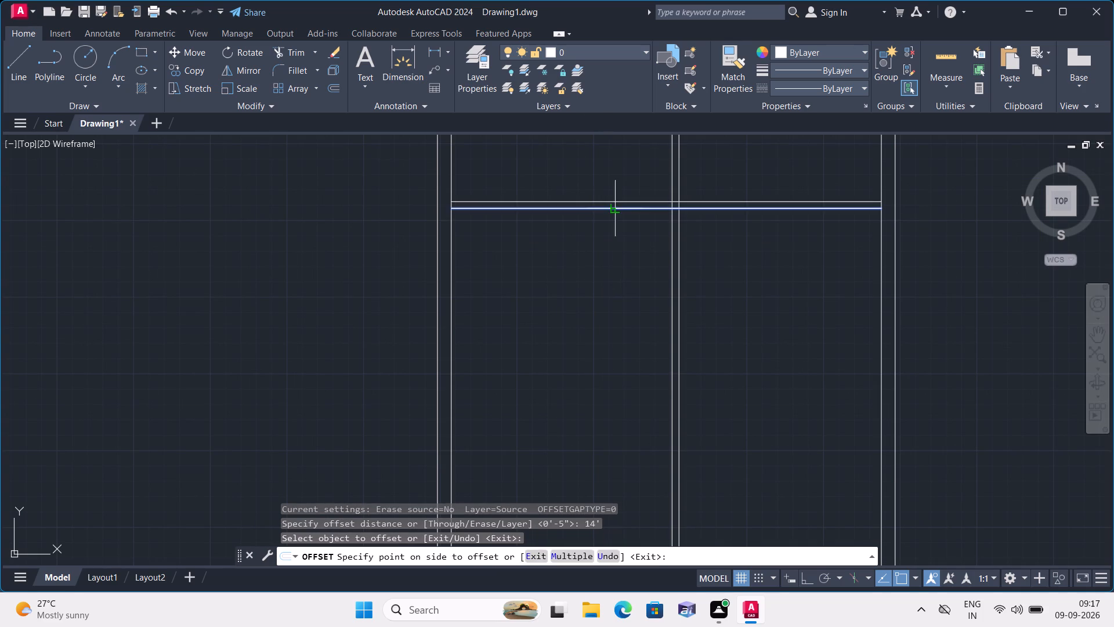
click(591, 326)
middle_drag(592, 329, 594, 242)
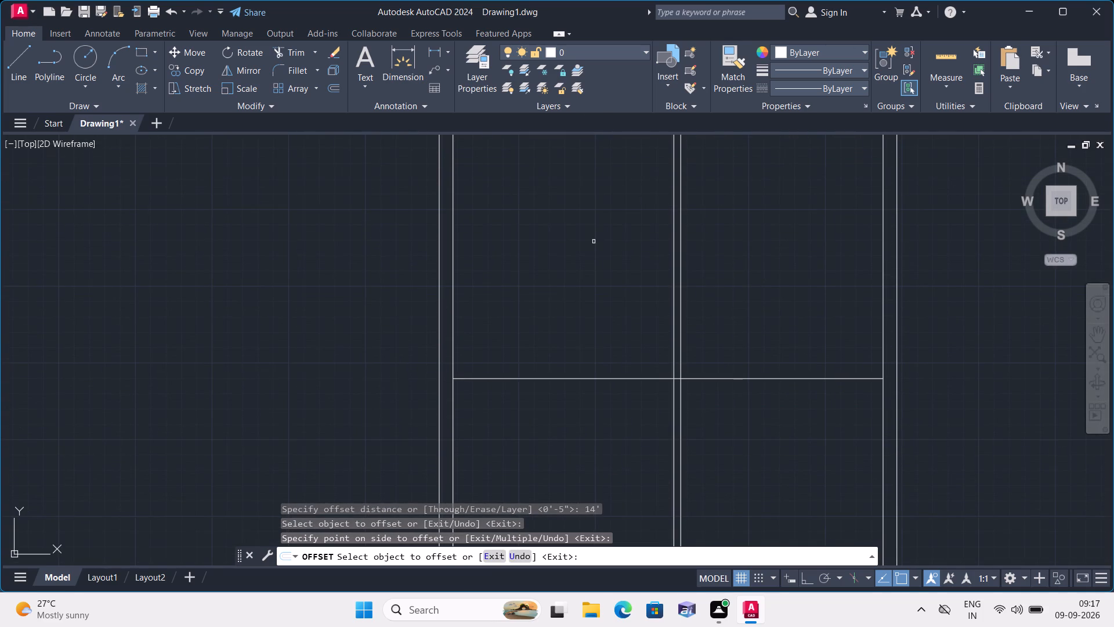
key(space)
Offset the horizontal line 14' below the lowest partition downward by 9" to form the bottom wall.
key(space)
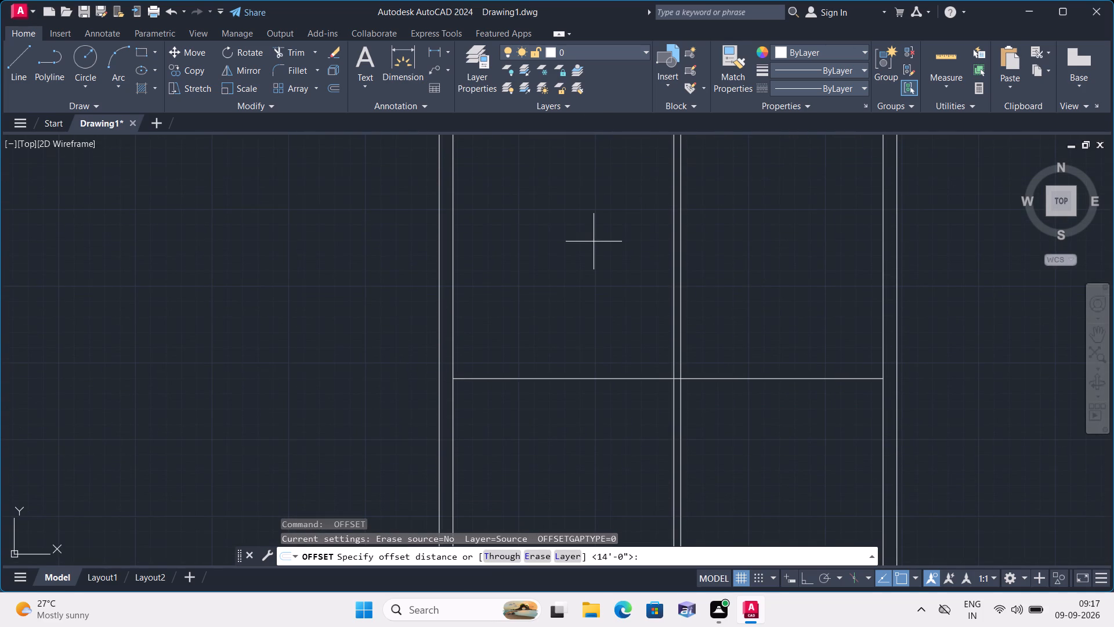
text(9")
key(space)
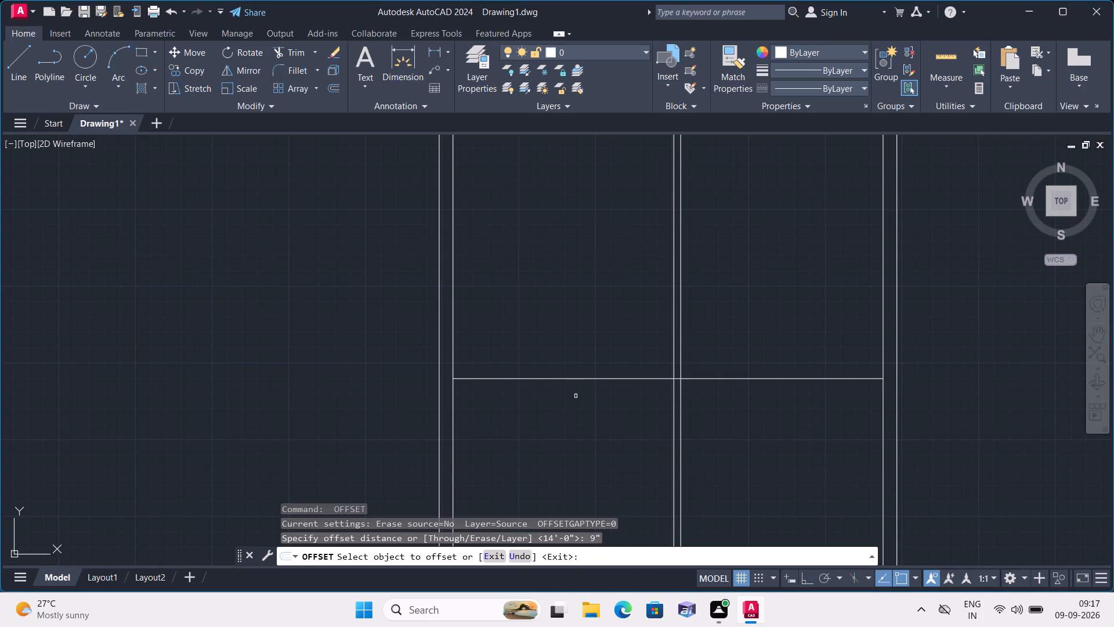
click(581, 377)
click(565, 443)
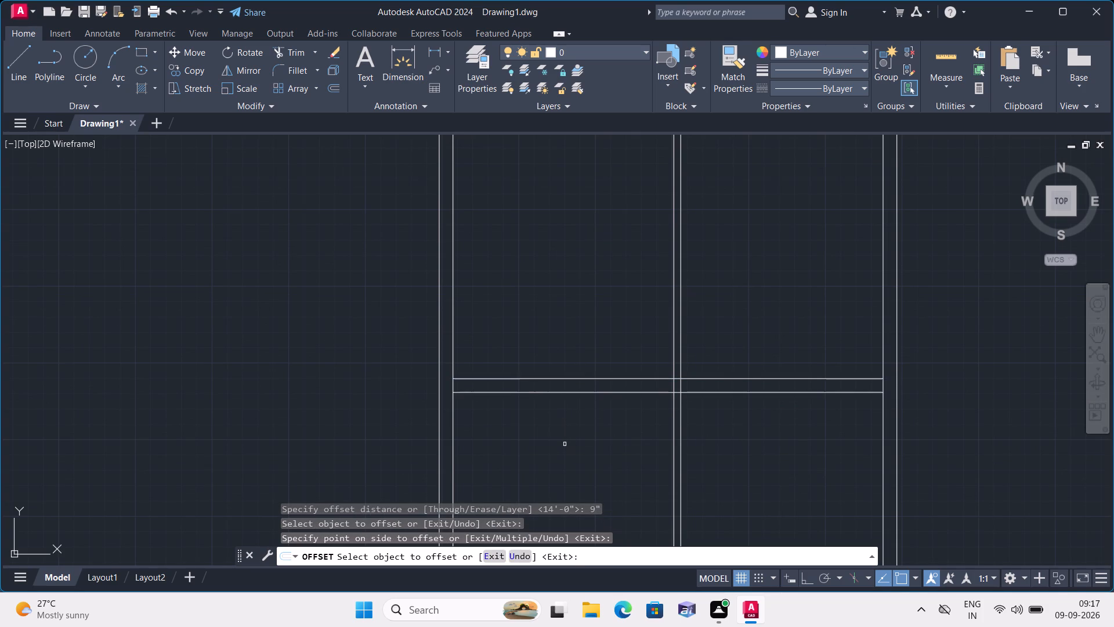
key(Escape)
Extend both bottom wall lines at each end to the outer lines of the side walls.
text(extend)
key(space)
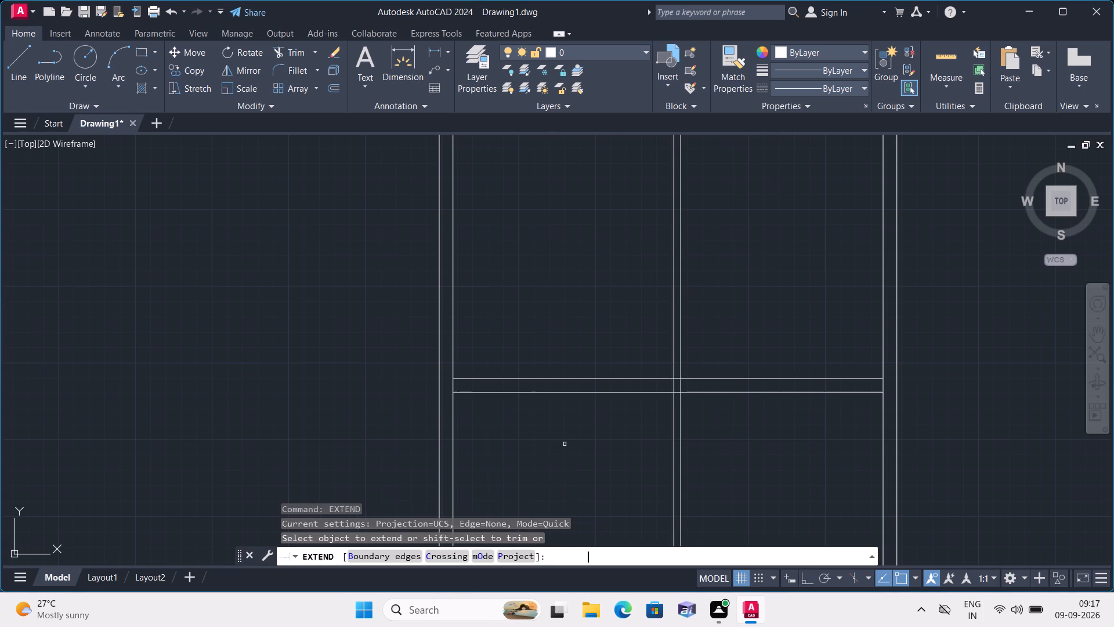
click(530, 354)
click(494, 470)
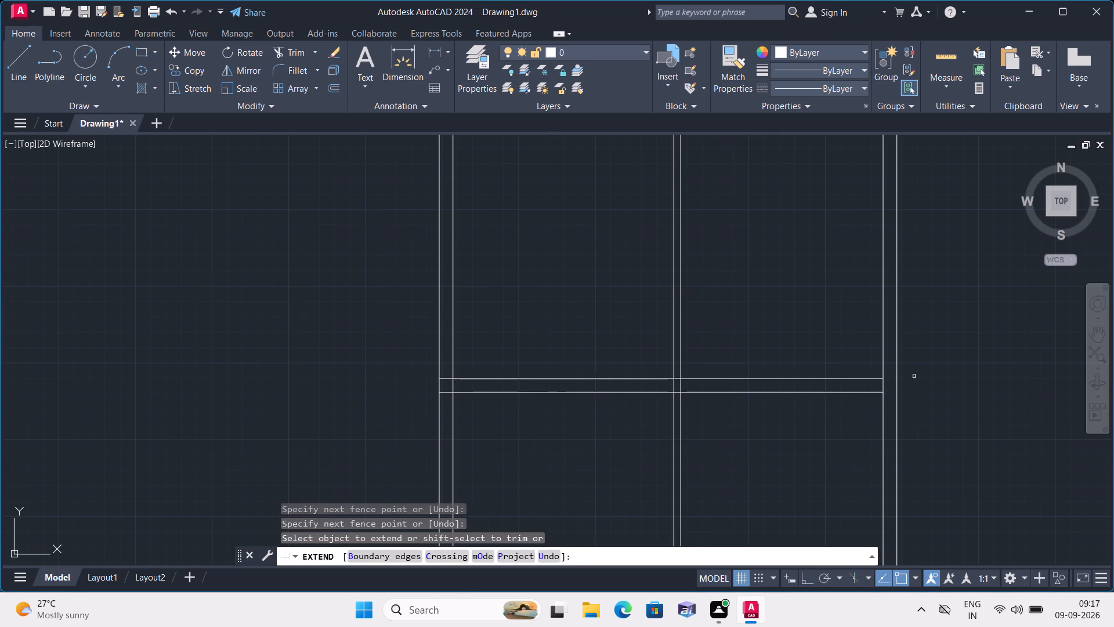
click(785, 356)
click(813, 446)
key(Escape)
Trim off all the vertical wall and partition lines projecting below the bottom wall.
text(trim)
key(space)
click(386, 429)
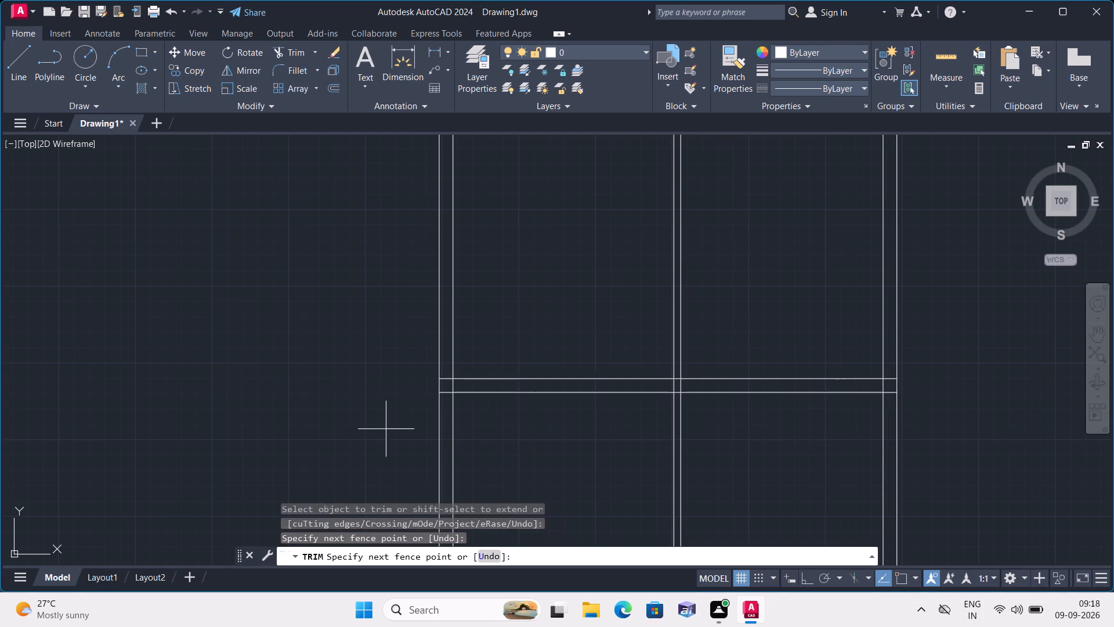
click(941, 448)
Trim away the part of the uppermost horizontal partition lying left of the central vertical partition.
scroll(941, 447, down, 2)
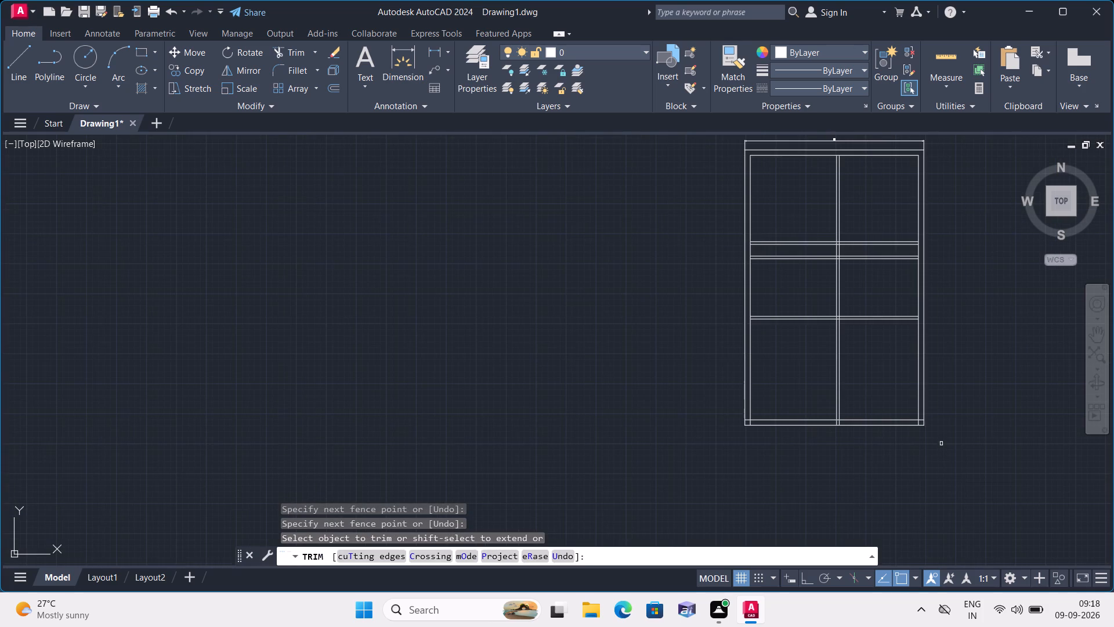
middle_drag(982, 333, 906, 414)
scroll(732, 311, up, 1)
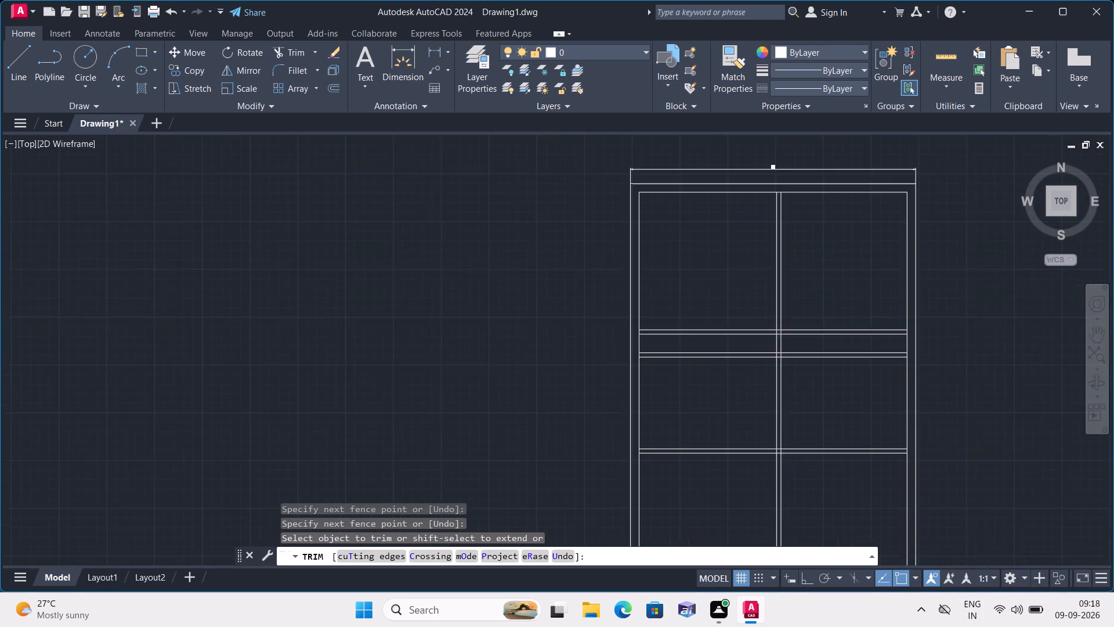
scroll(732, 311, up, 1)
drag(733, 358, 733, 338)
click(726, 297)
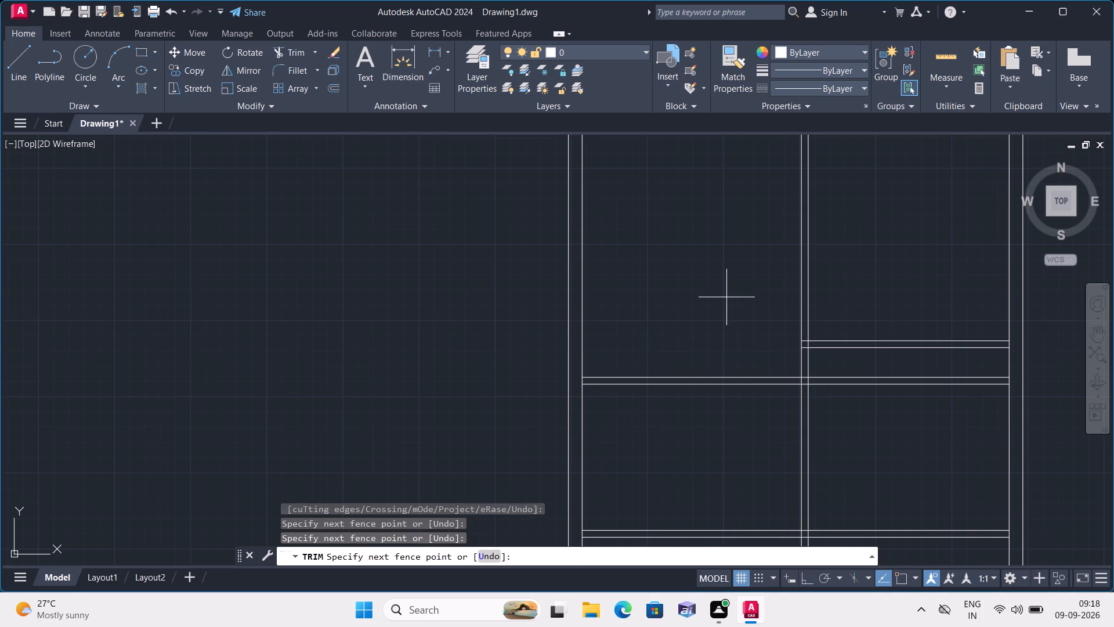
click(726, 297)
click(723, 301)
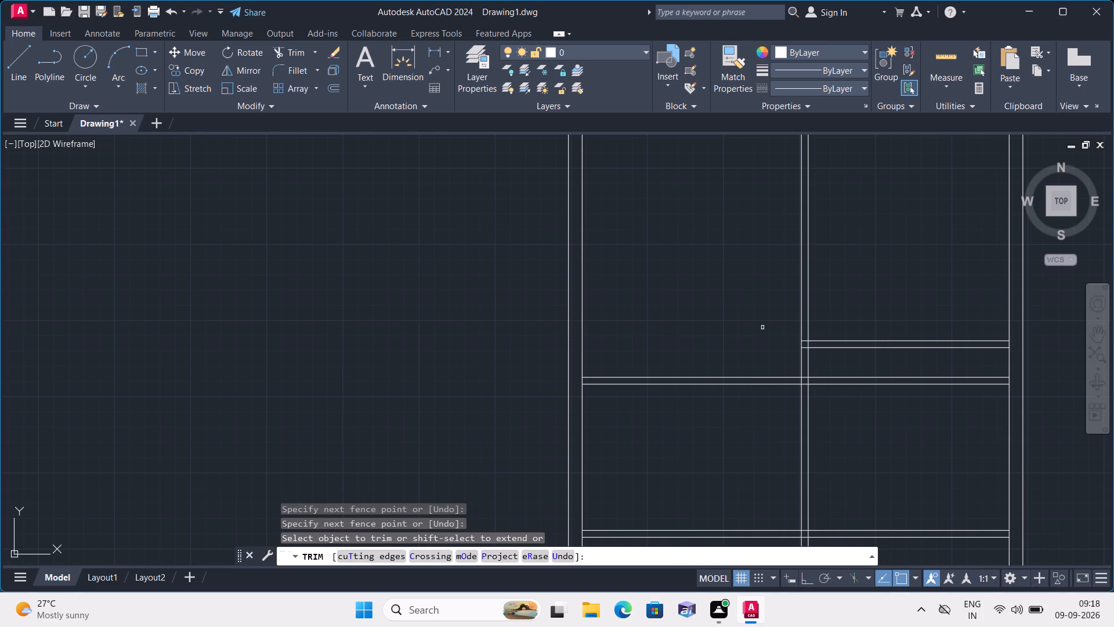
Trim away the central vertical partition between the two full-width horizontal partitions to open up the middle room.
middle_drag(762, 325, 758, 243)
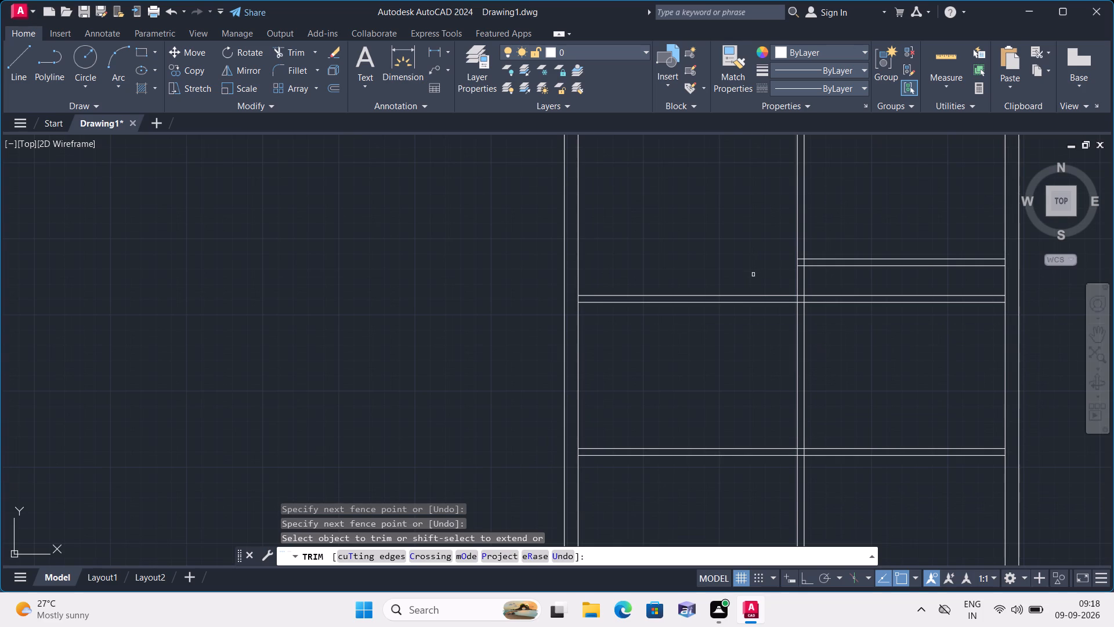
middle_drag(740, 369, 717, 278)
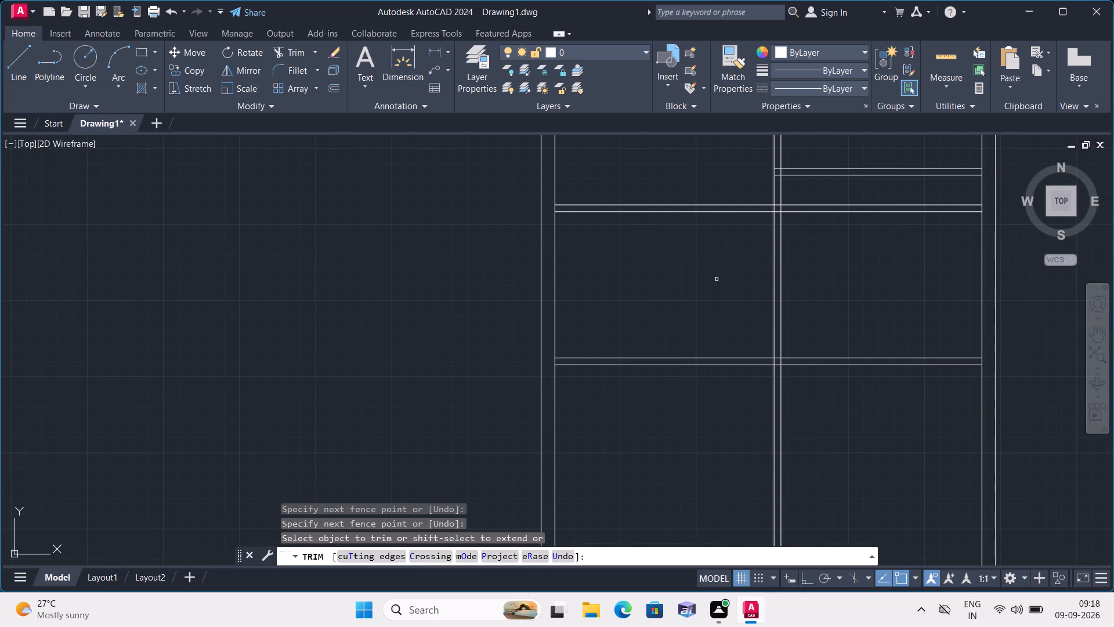
click(748, 303)
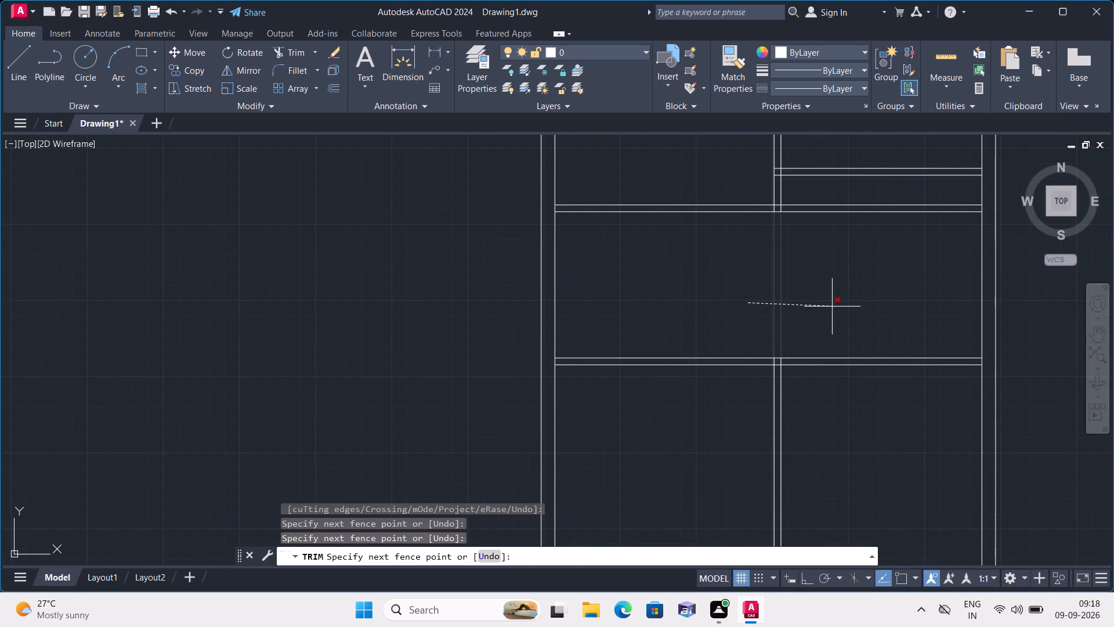
click(832, 307)
scroll(769, 286, down, 1)
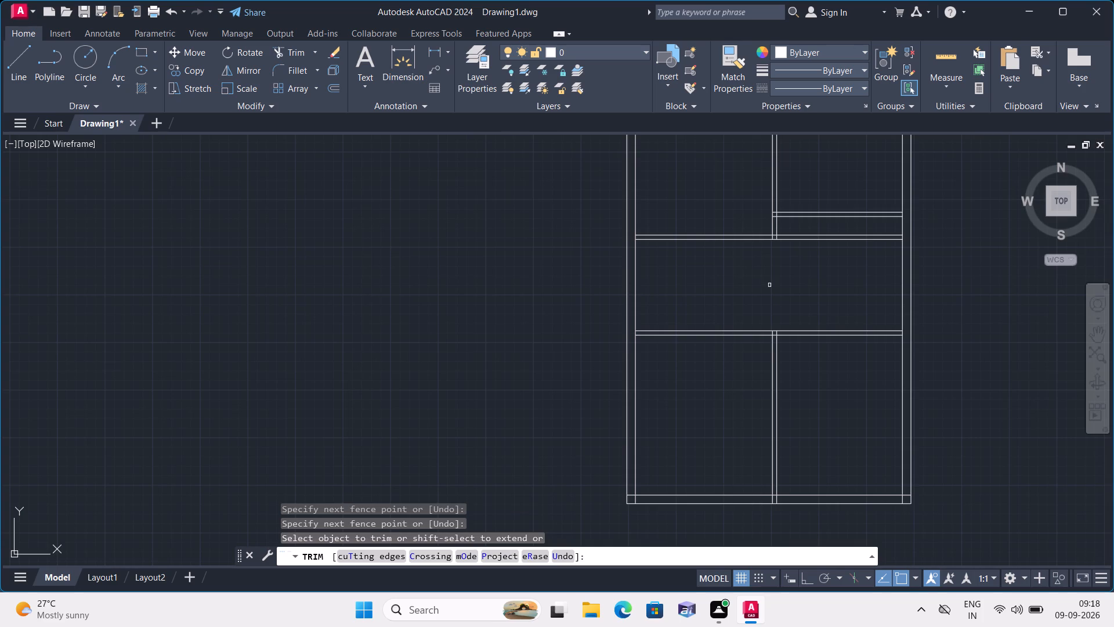
middle_drag(769, 285, 750, 257)
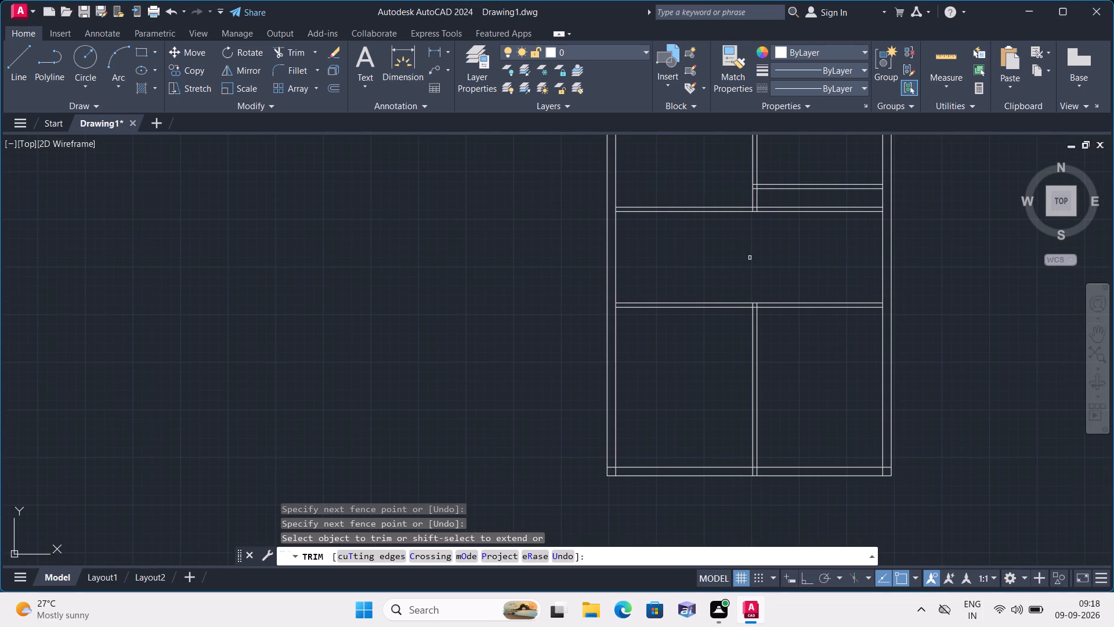
key(Escape)
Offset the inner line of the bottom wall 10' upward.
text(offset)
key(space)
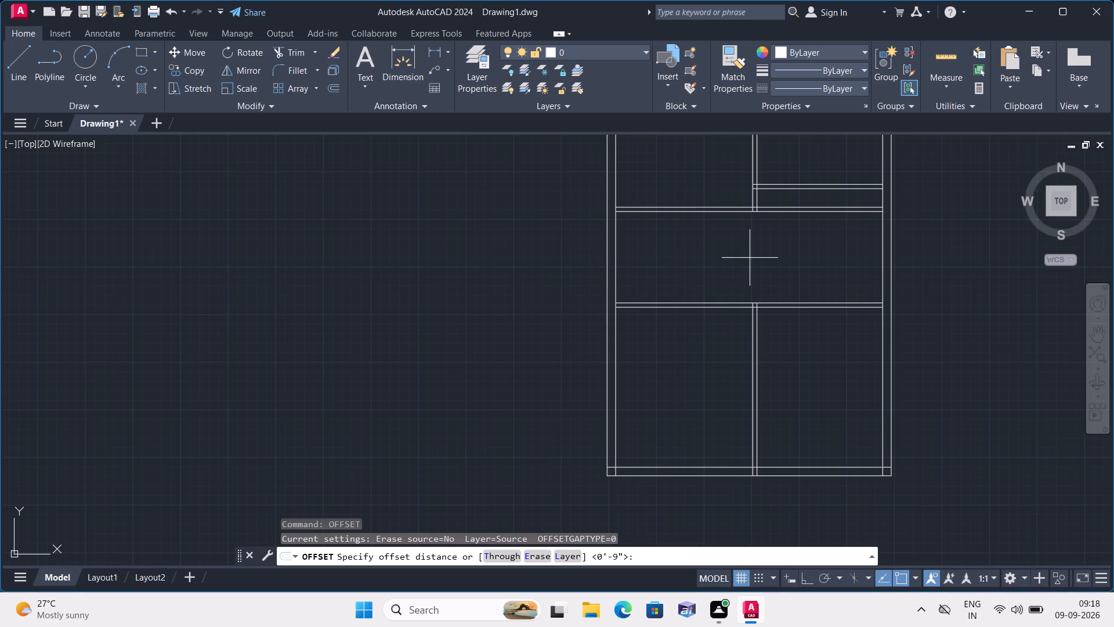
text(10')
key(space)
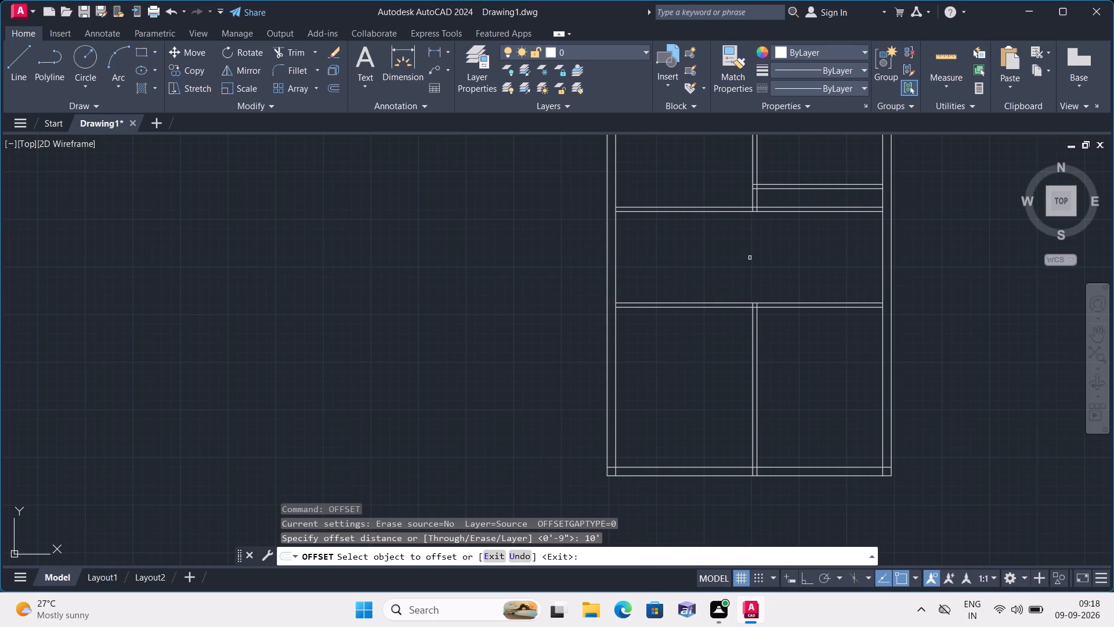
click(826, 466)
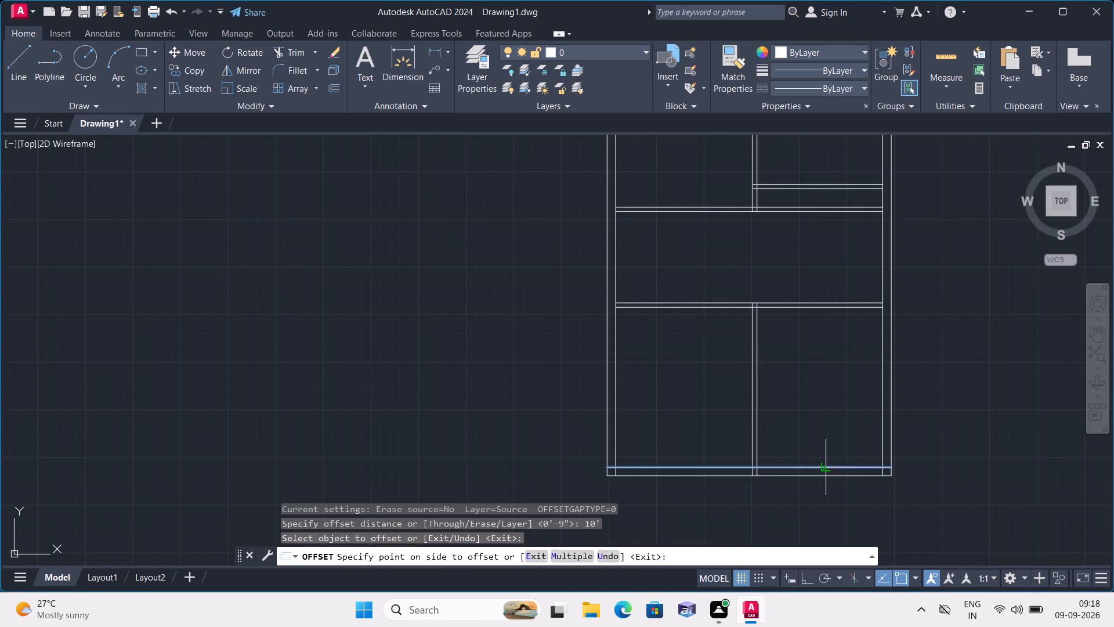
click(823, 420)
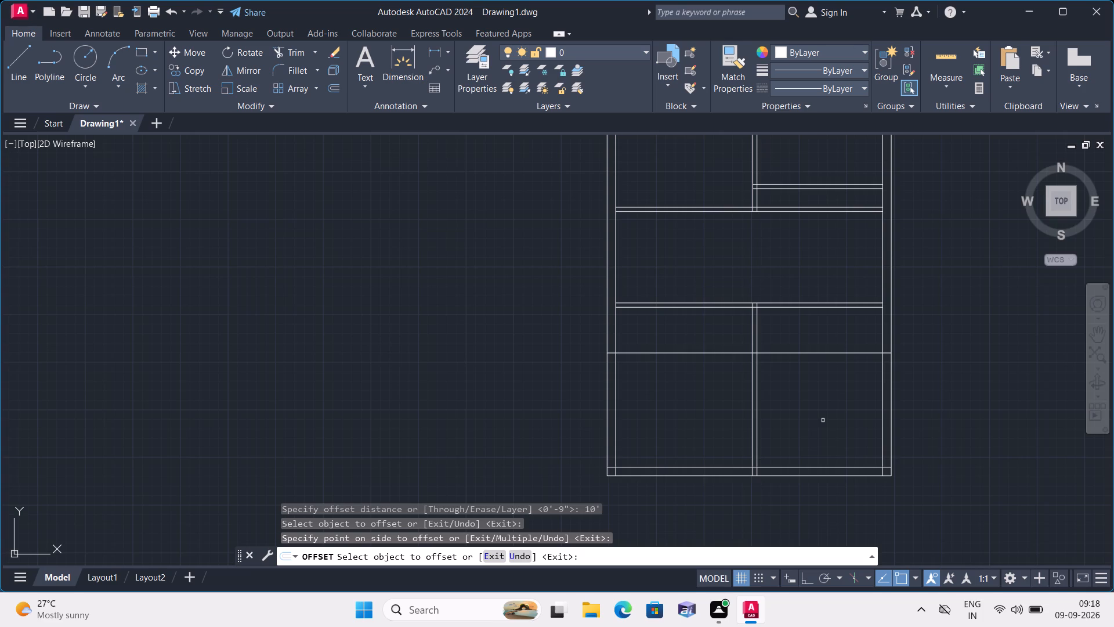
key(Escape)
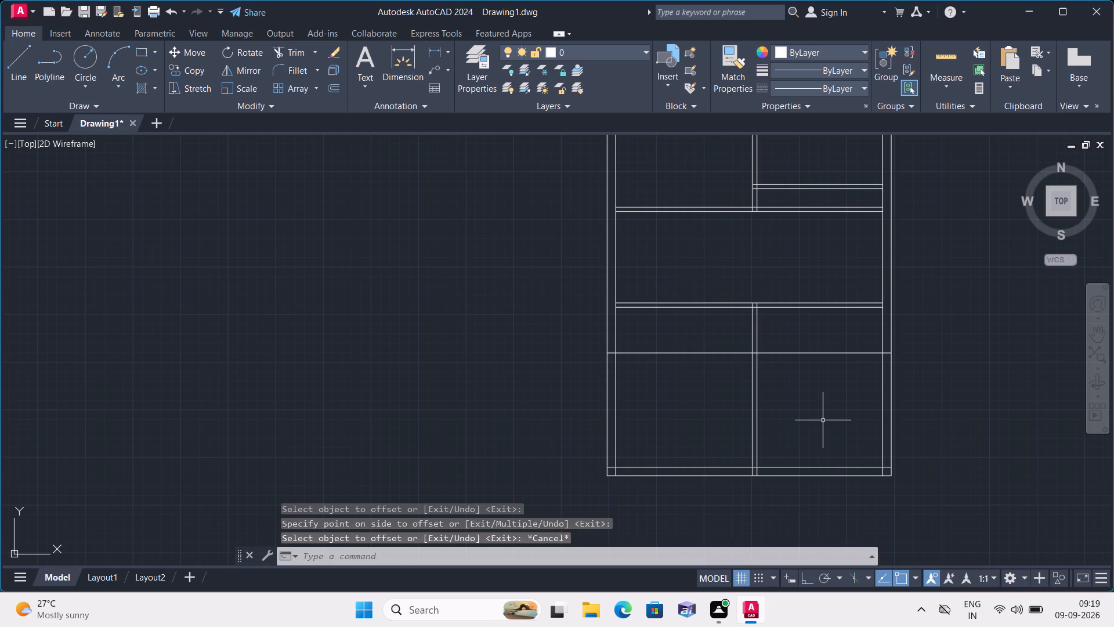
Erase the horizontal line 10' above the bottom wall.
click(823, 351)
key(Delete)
Offset the left line of the upper central vertical partition 5' to the left.
scroll(823, 351, down, 1)
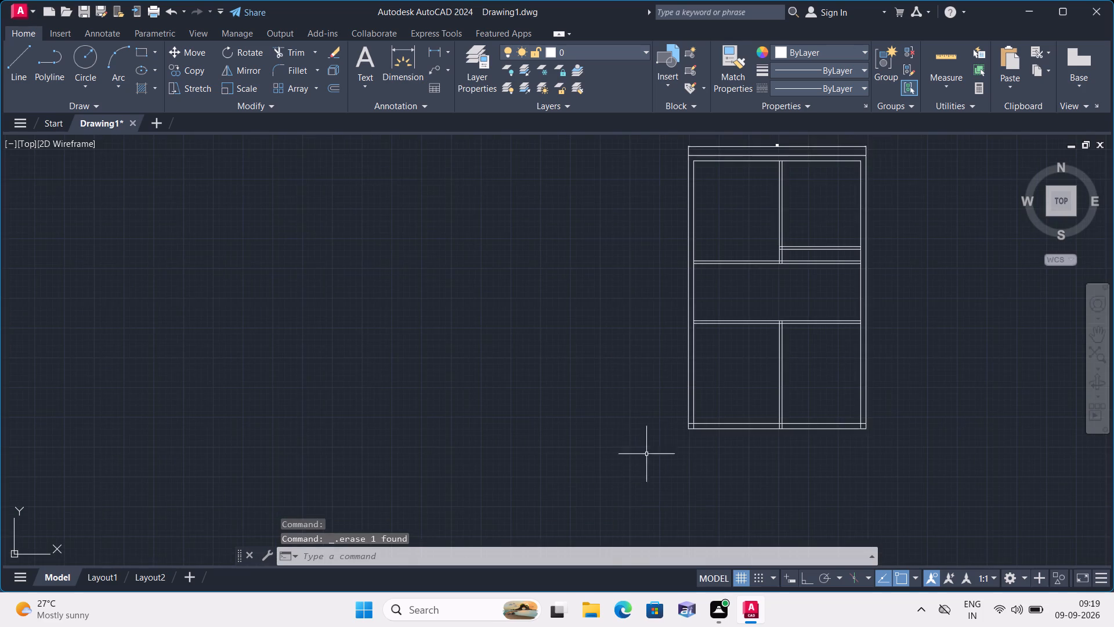
scroll(624, 390, down, 1)
scroll(707, 279, up, 2)
middle_drag(707, 278, 639, 388)
scroll(640, 390, up, 1)
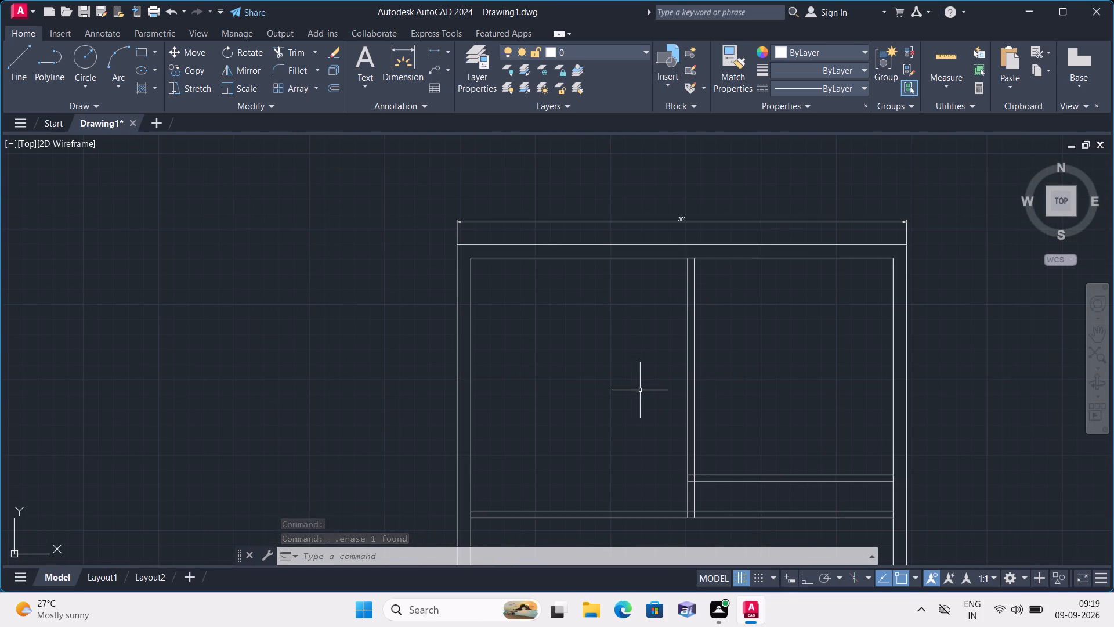
text(offset 5')
key(space)
scroll(640, 390, down, 2)
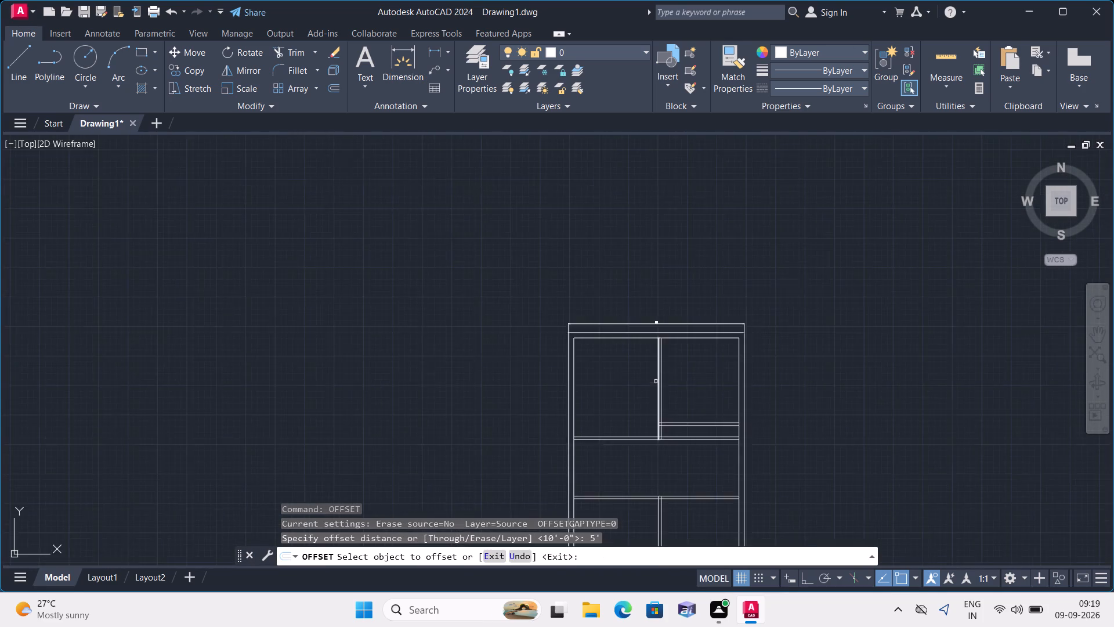
scroll(656, 385, up, 2)
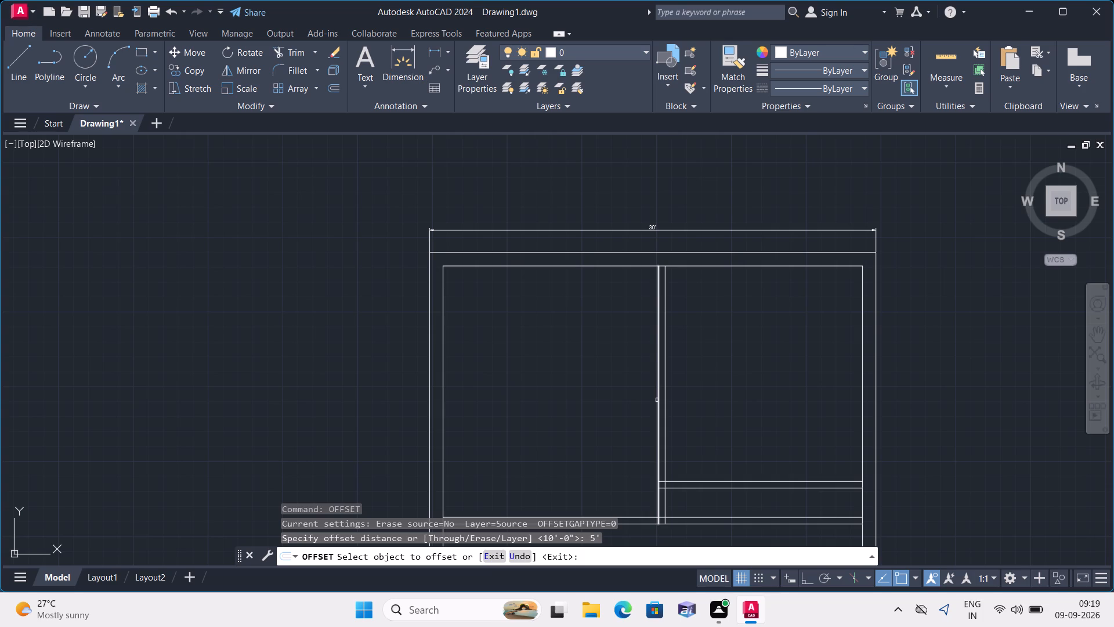
click(657, 400)
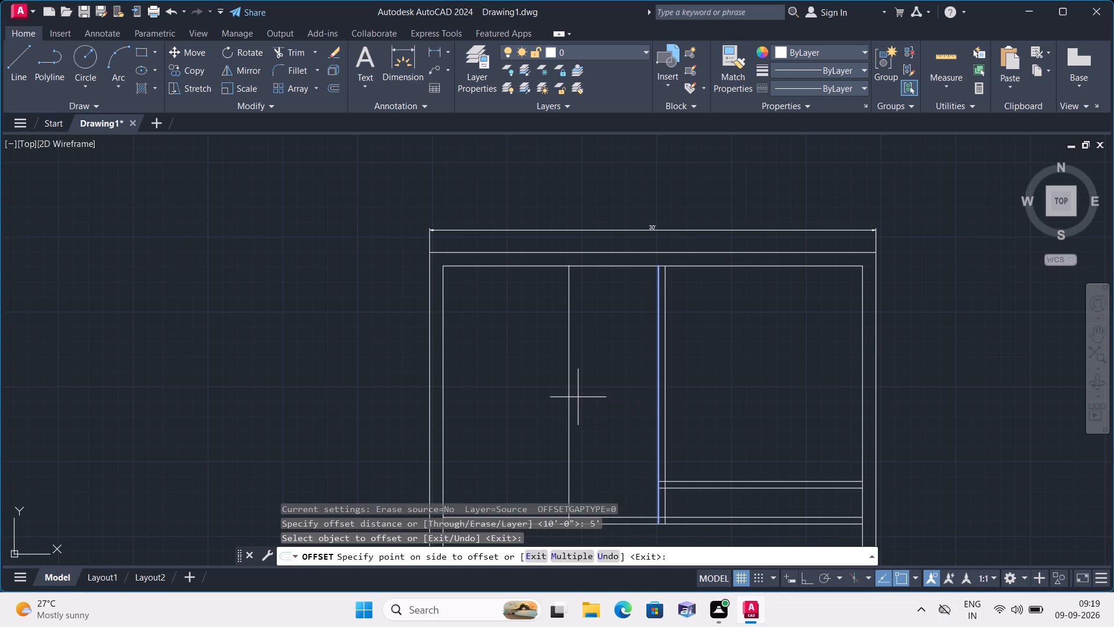
click(578, 397)
scroll(578, 397, up, 1)
middle_click(578, 397)
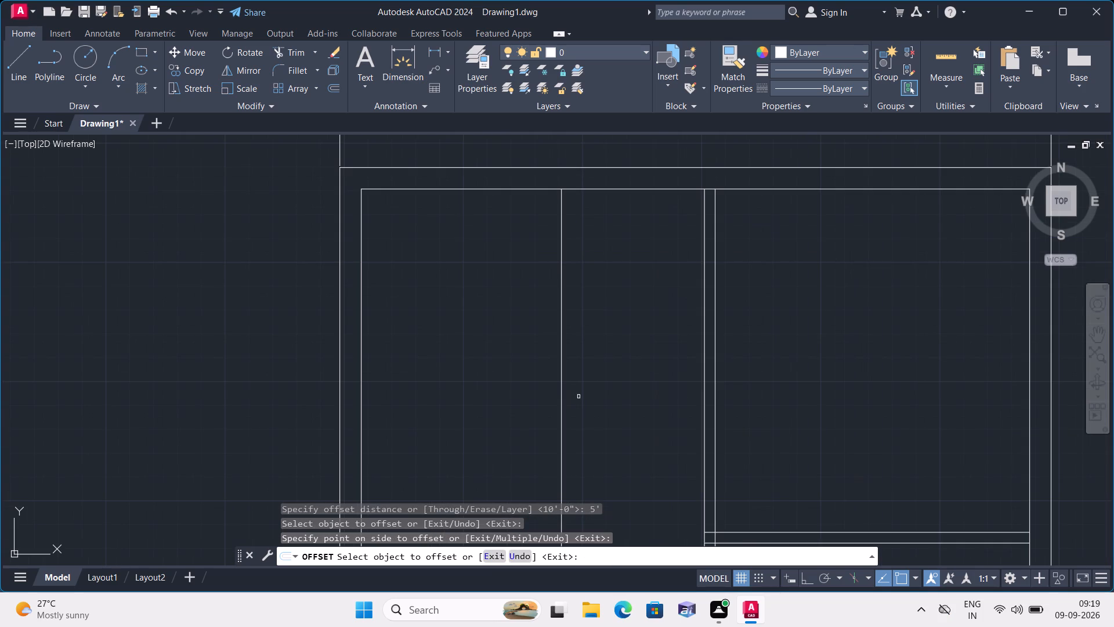
Offset the new vertical line in the upper-left room 4.5" to the left to form a partition.
key(space)
key(space)
text(4.5")
key(space)
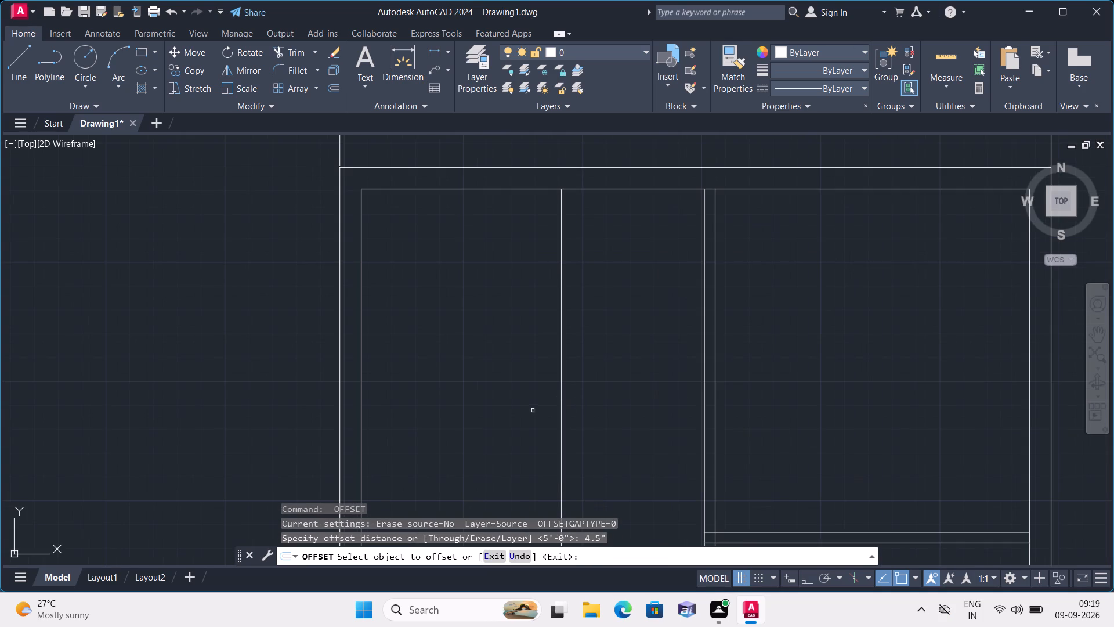
click(562, 431)
click(480, 424)
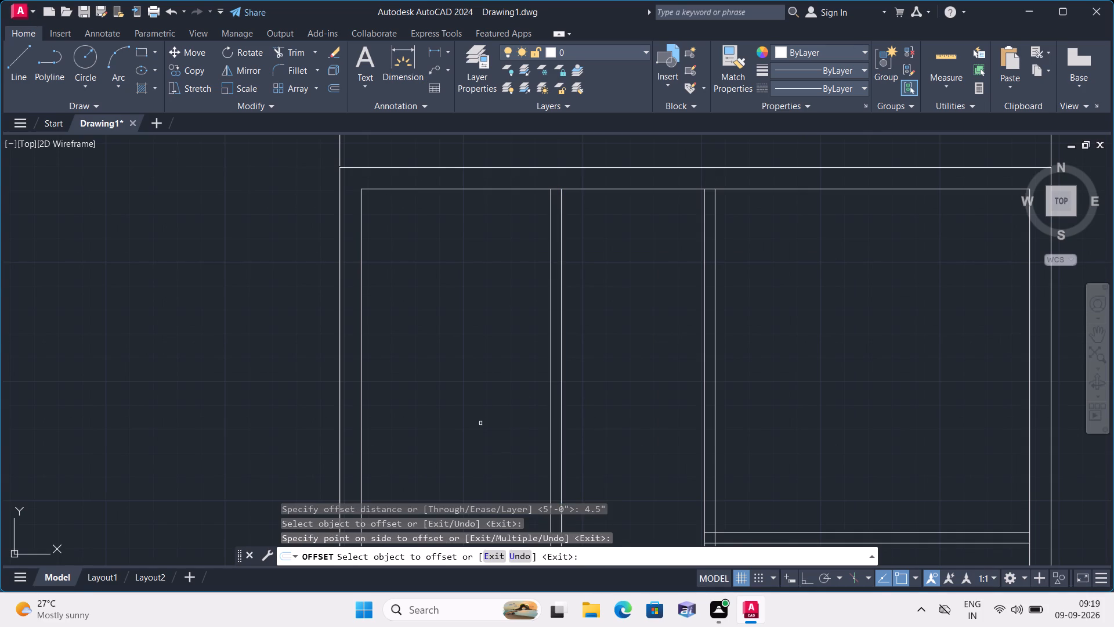
middle_drag(480, 423, 502, 365)
scroll(523, 337, down, 1)
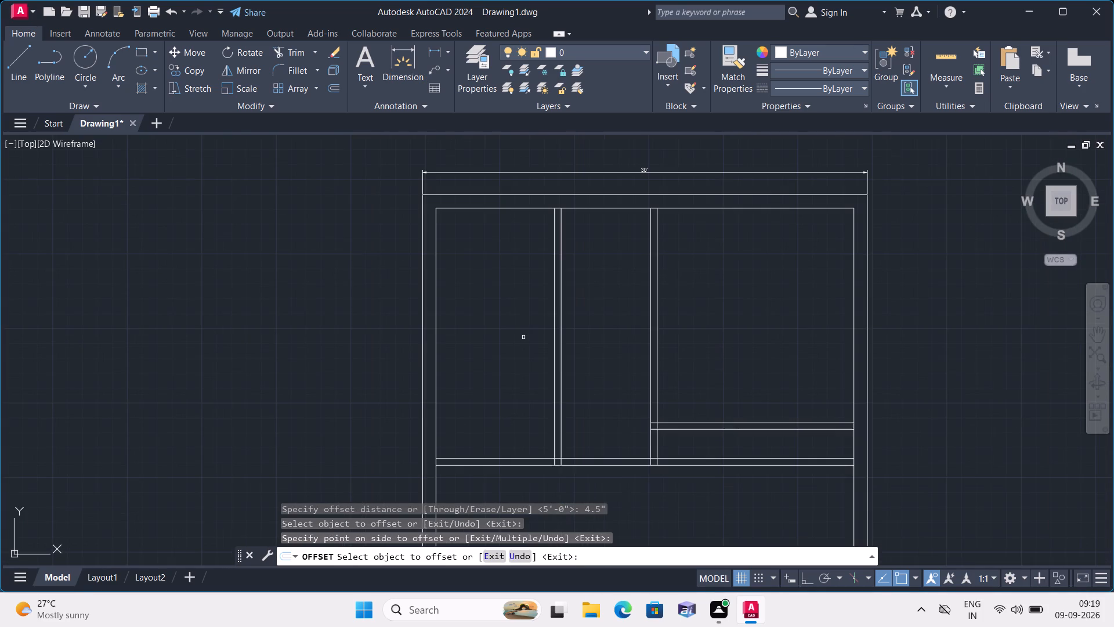
middle_drag(523, 337, 537, 278)
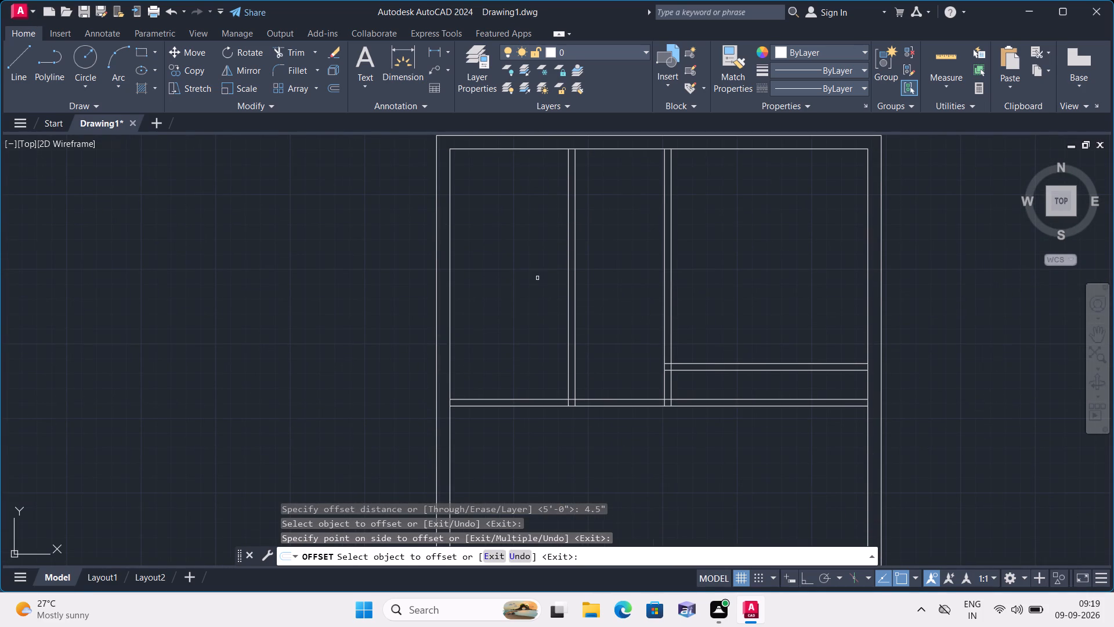
key(space)
key(Escape)
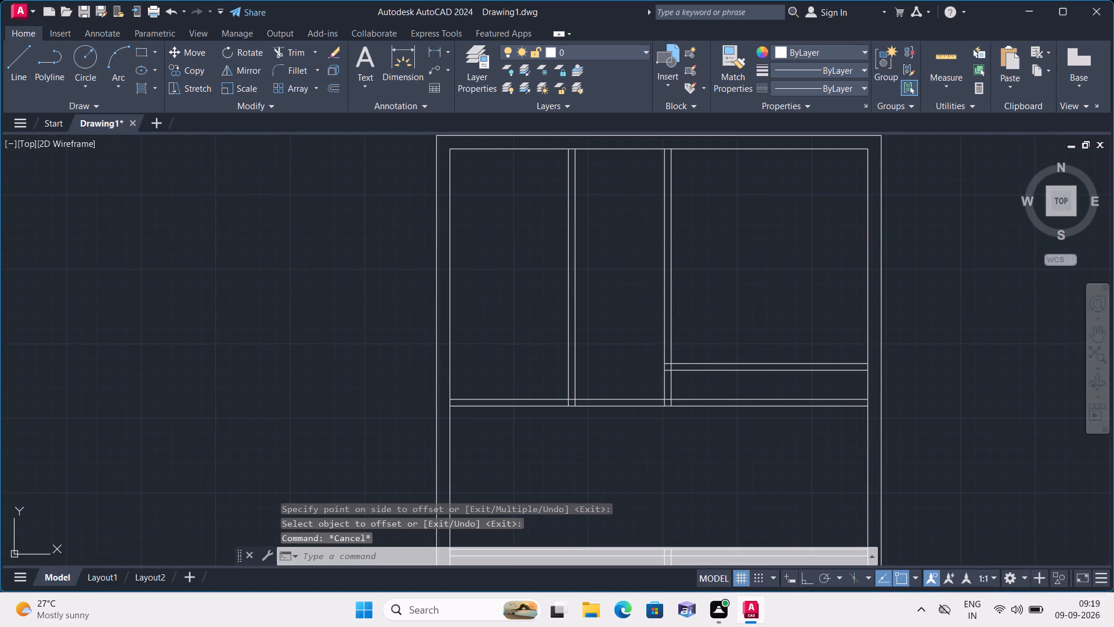
Extend both lines of the upper-right horizontal partition leftward to the outer line of the left vertical partition.
key(e)
text(xt)
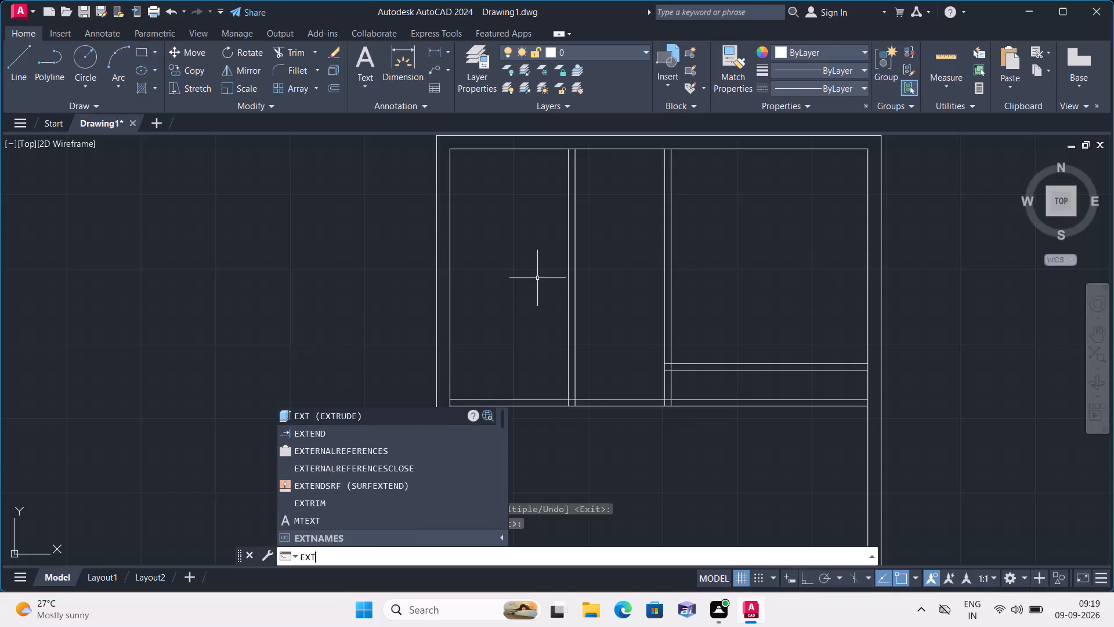
key(e)
text(n)
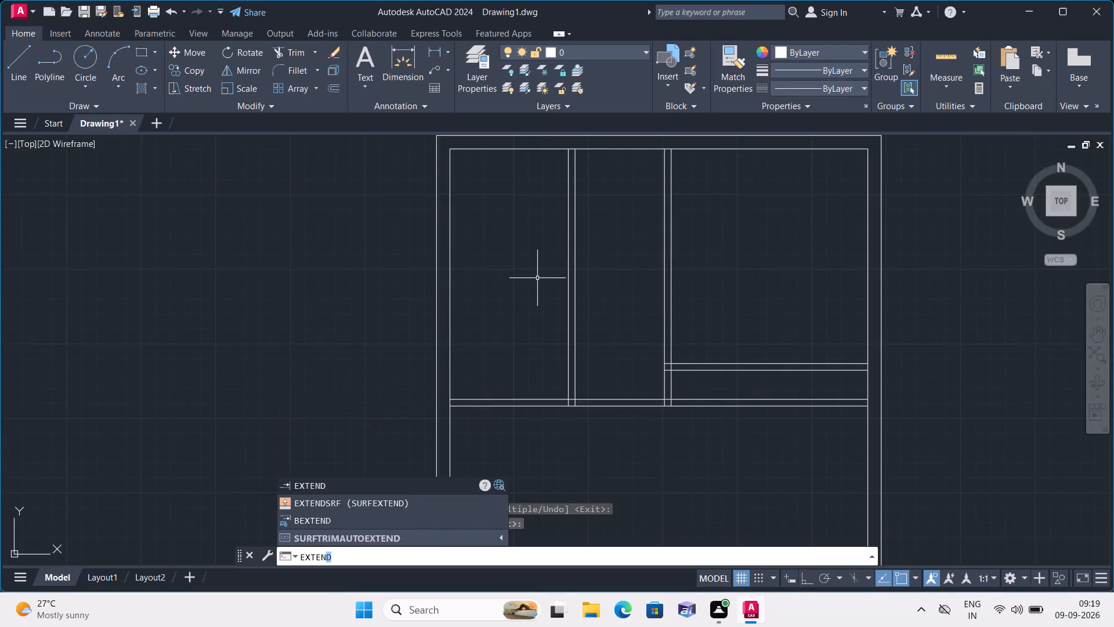
key(space)
click(711, 374)
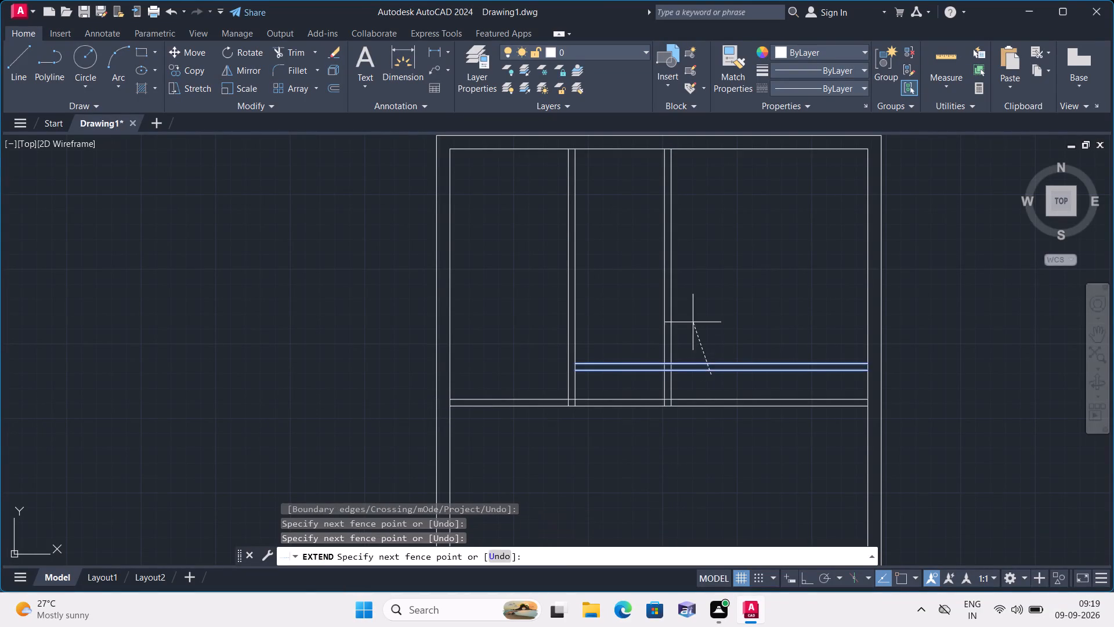
click(691, 312)
click(627, 376)
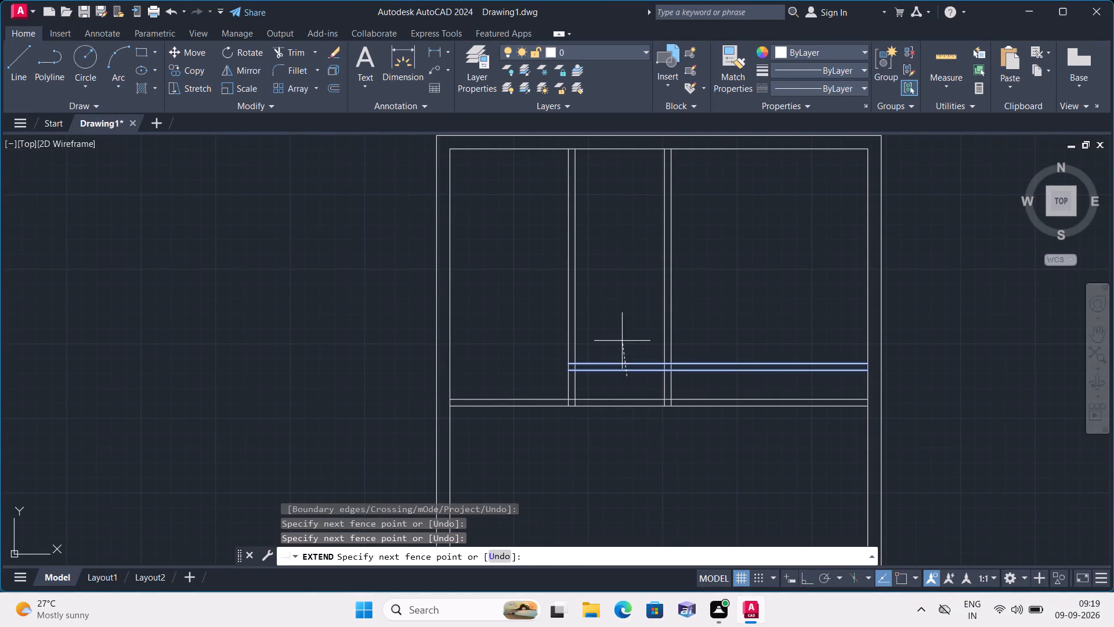
click(622, 340)
key(Escape)
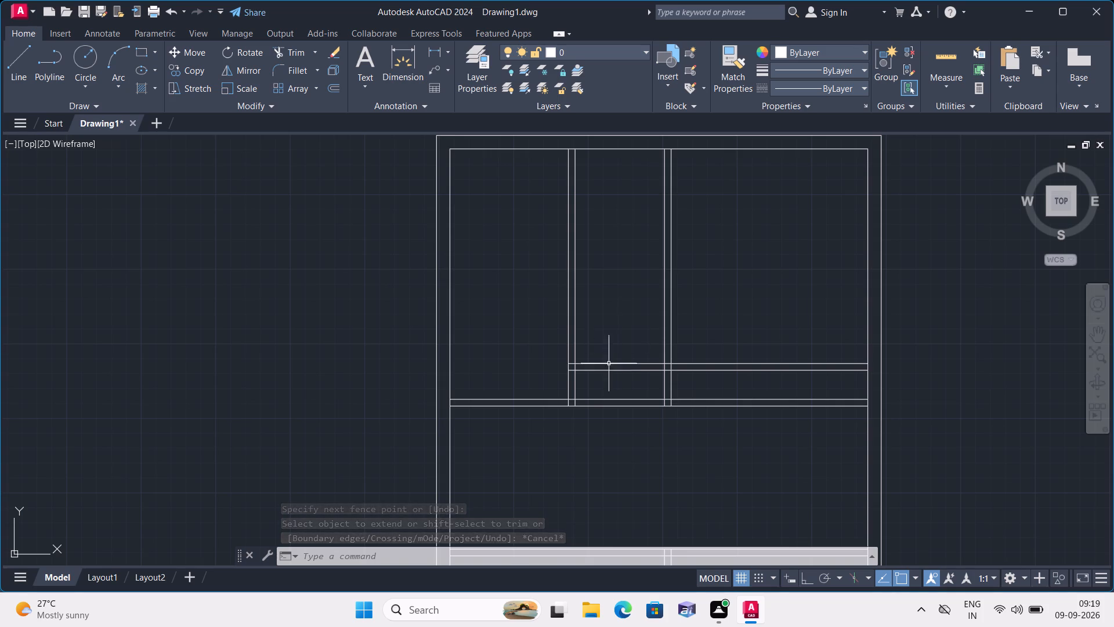
Trim the left vertical partition's lines below the extended horizontal partition, including the stubs inside the long partition beneath.
scroll(602, 368, up, 1)
middle_drag(606, 376, 607, 339)
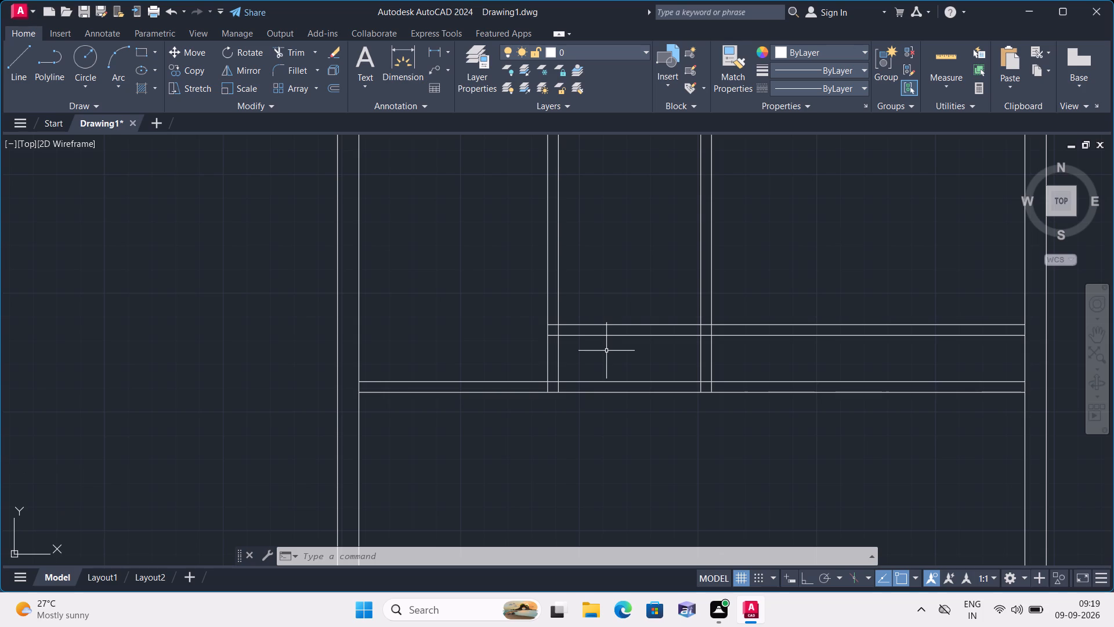
text(trim)
key(space)
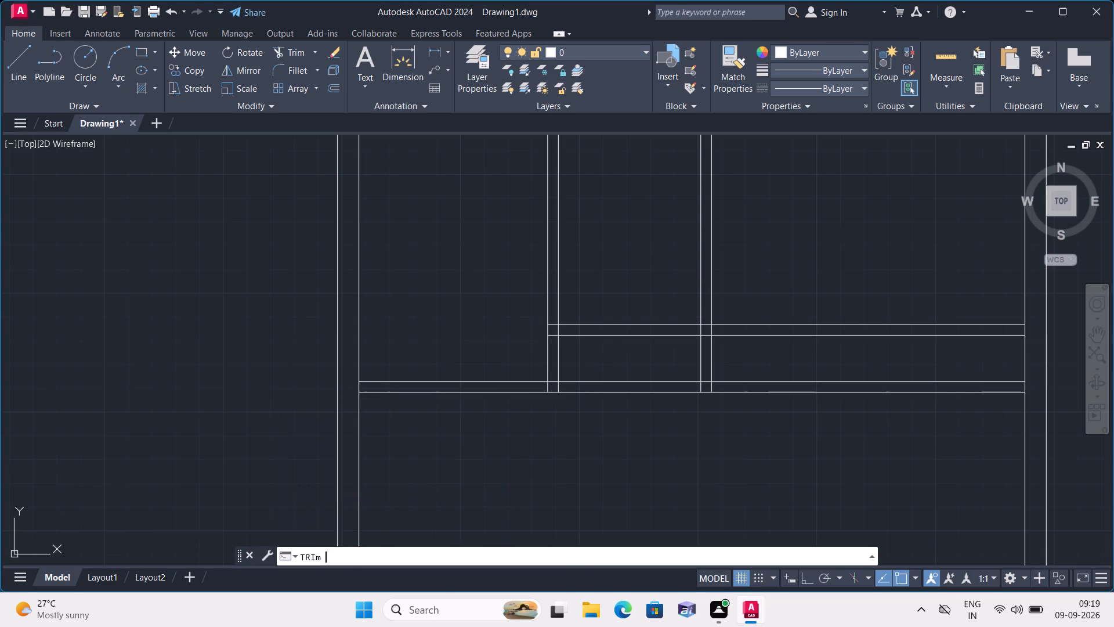
click(517, 351)
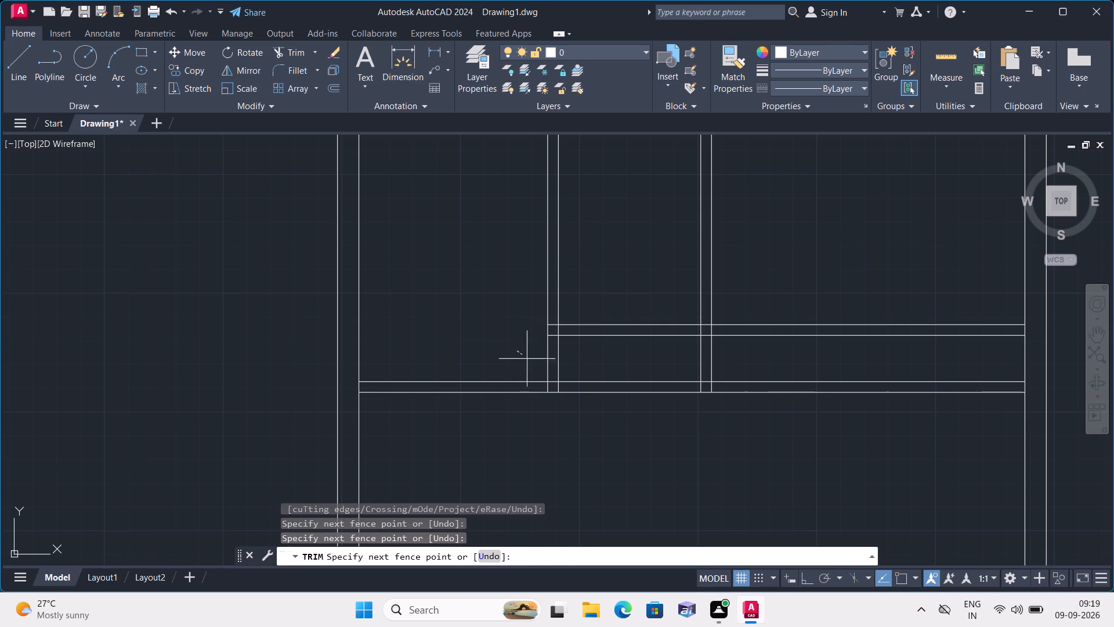
click(589, 358)
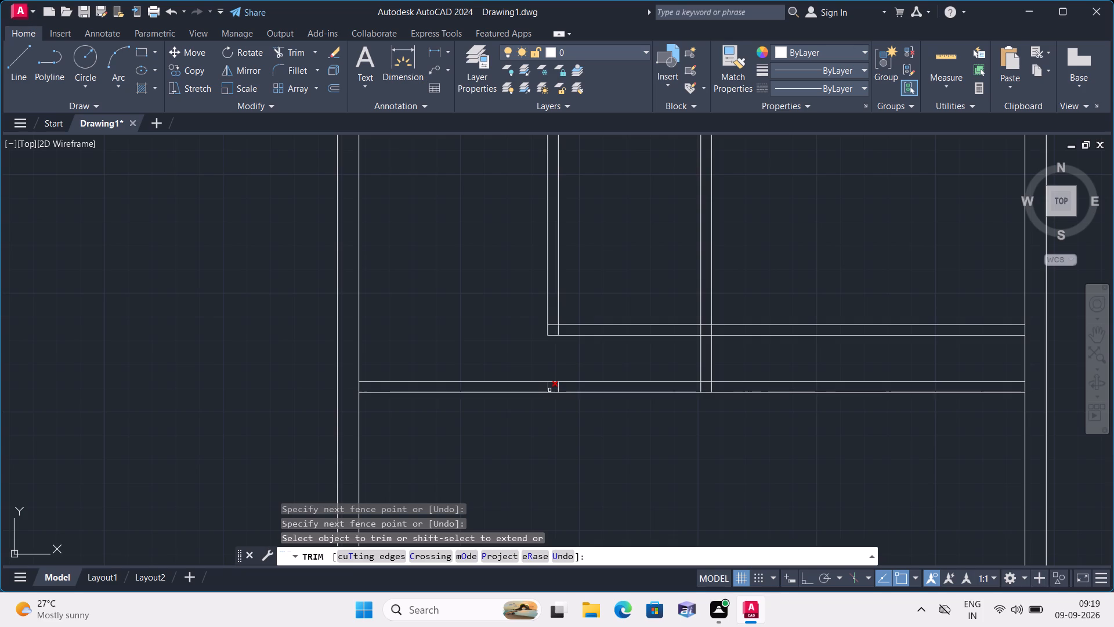
scroll(549, 390, up, 1)
click(530, 383)
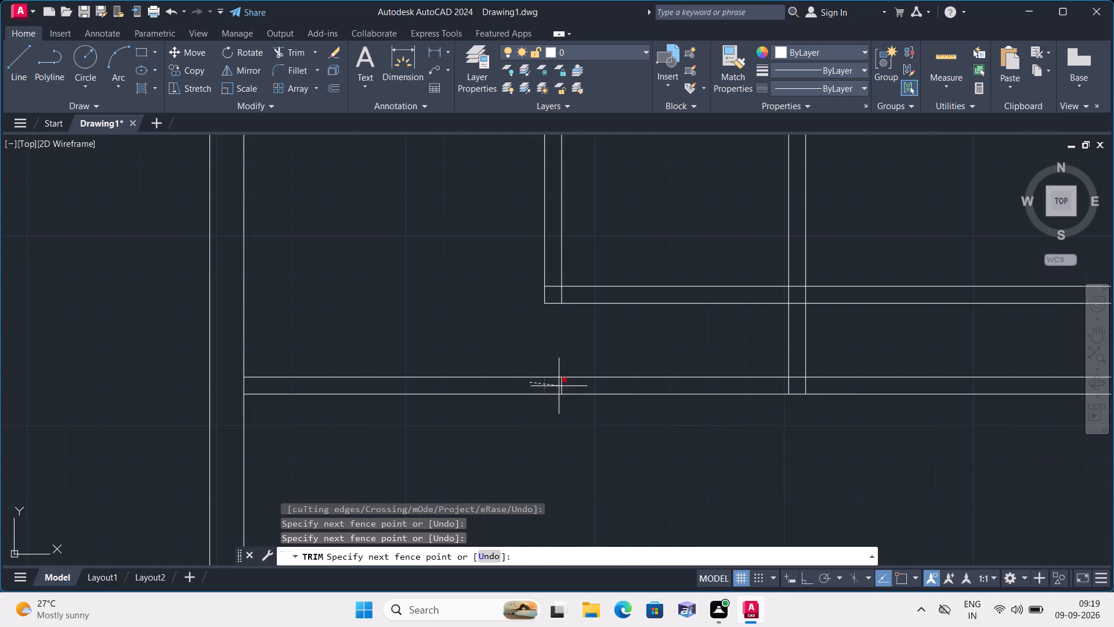
click(571, 383)
scroll(598, 443, down, 1)
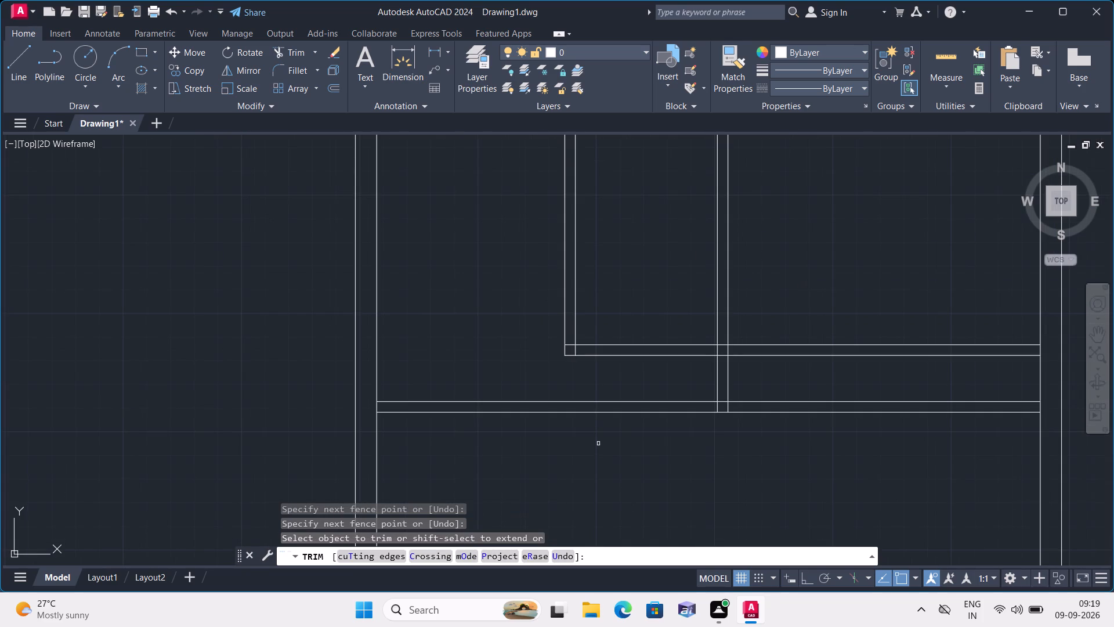
key(Escape)
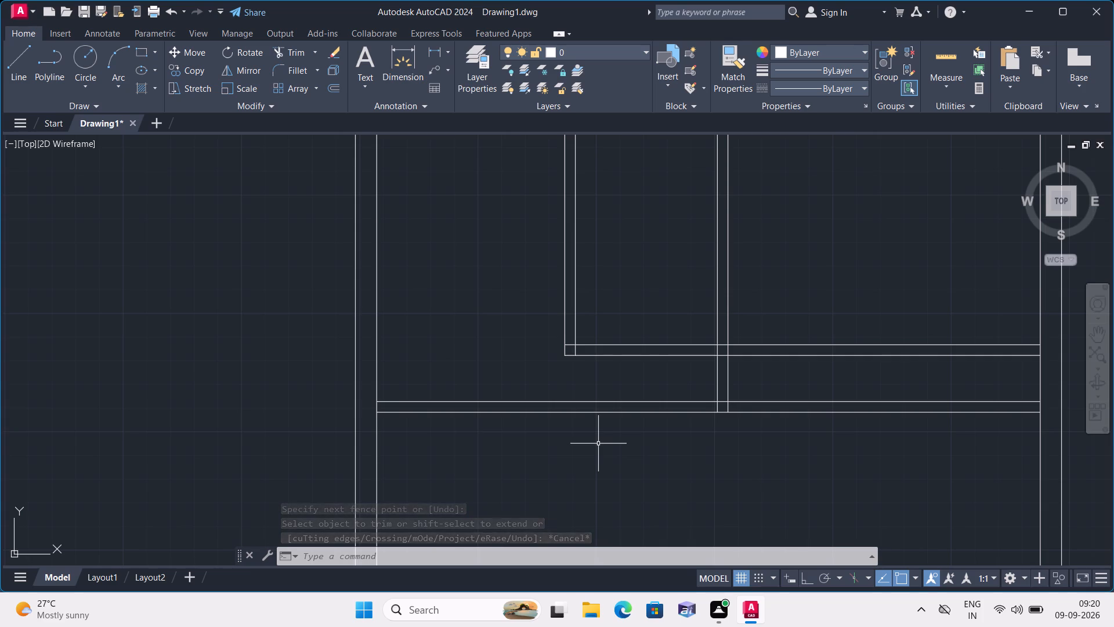
With Ortho on, draw a line 3' rightward from the left partition's inner corner, continuing down across the horizontal partition as a door jamb.
scroll(650, 358, down, 1)
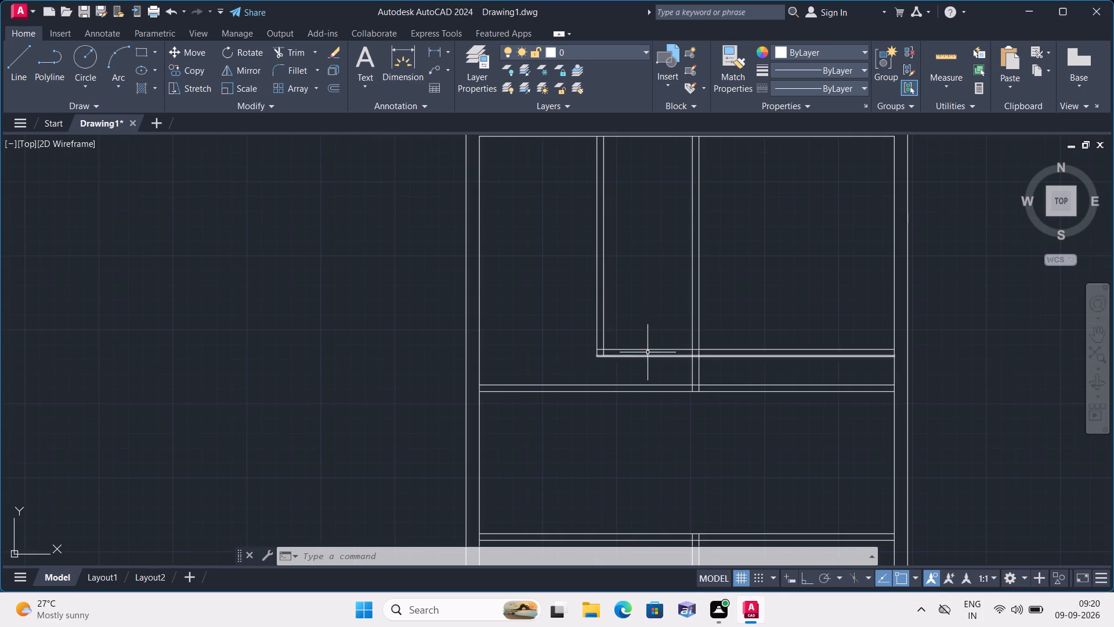
middle_drag(609, 380, 587, 403)
scroll(565, 386, up, 1)
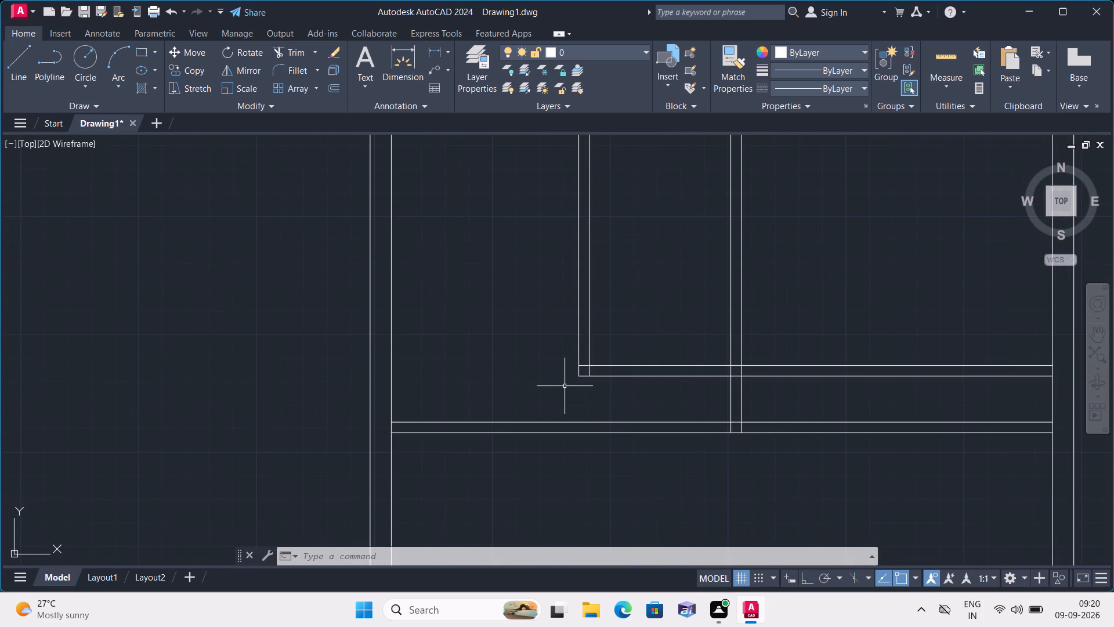
scroll(591, 357, up, 3)
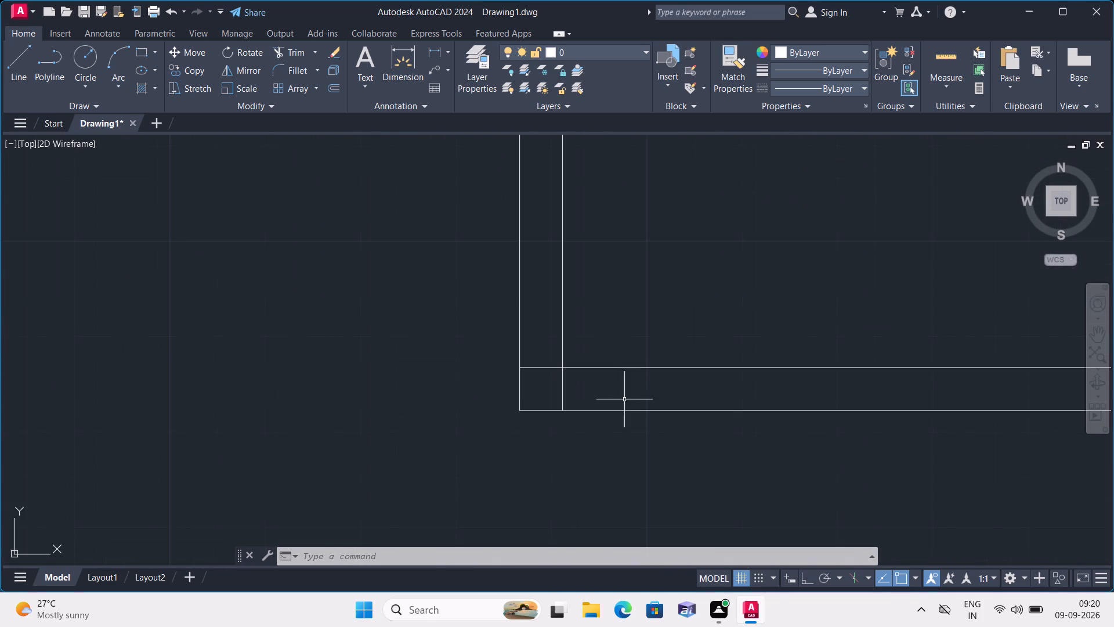
text(l)
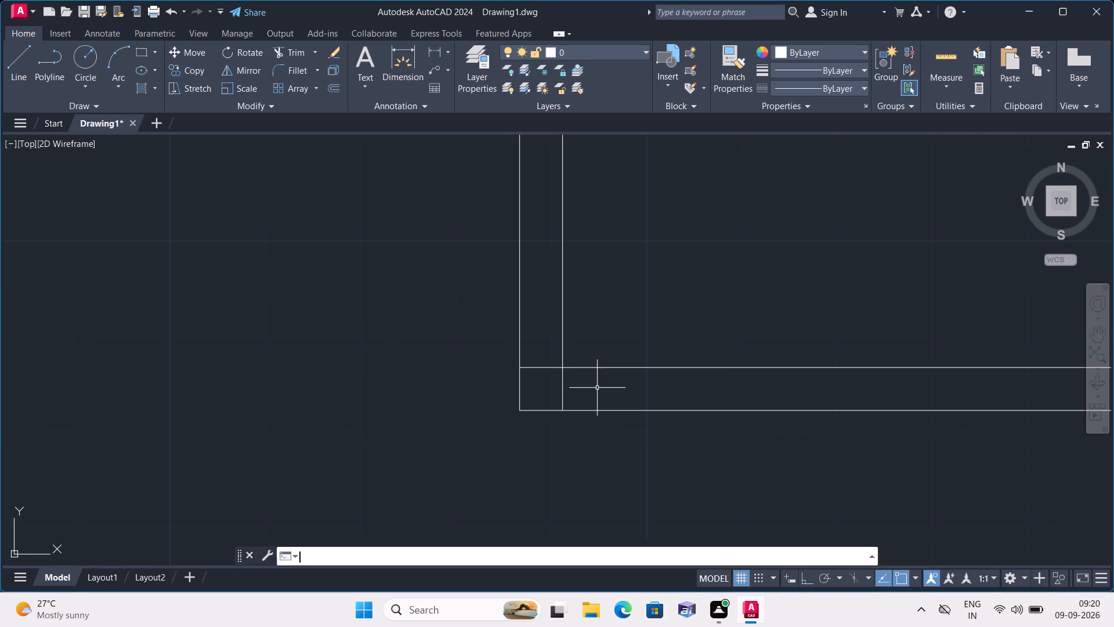
key(space)
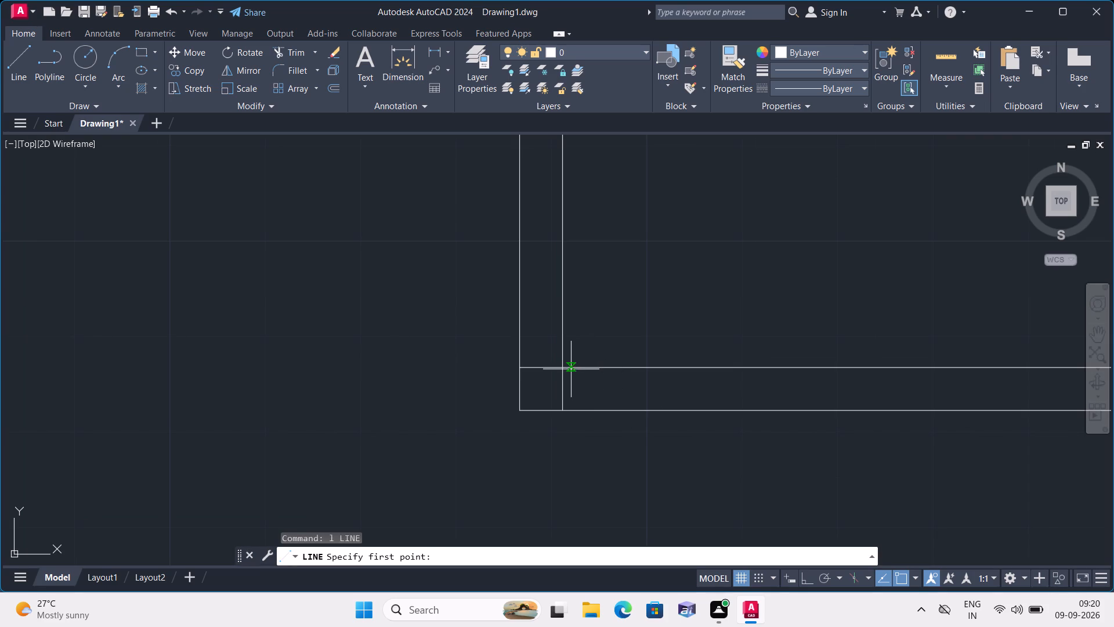
click(563, 365)
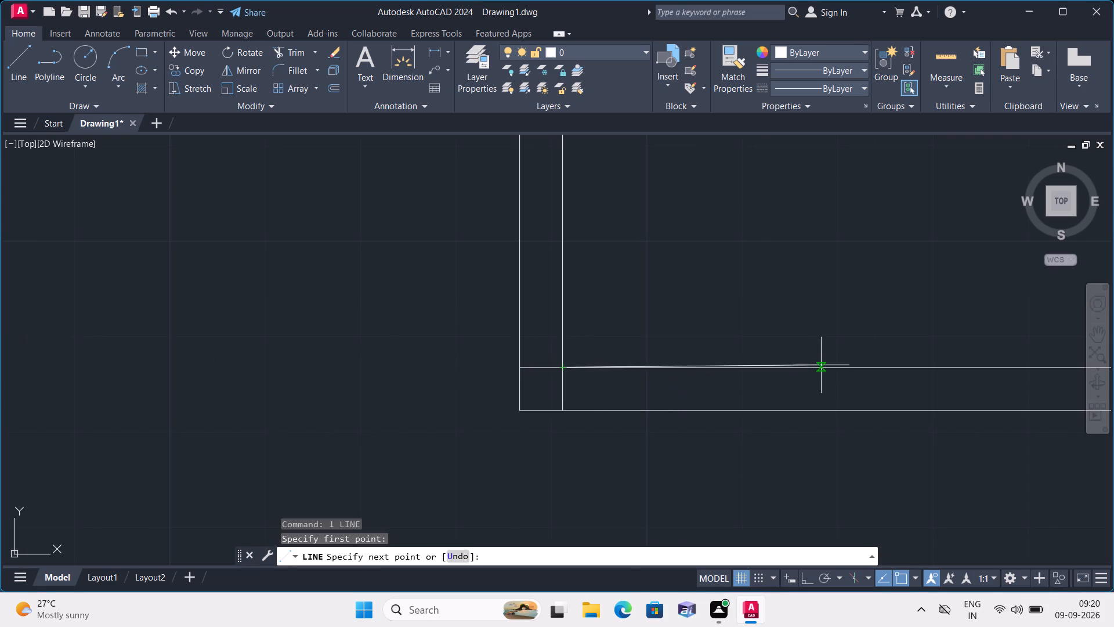
scroll(824, 365, down, 1)
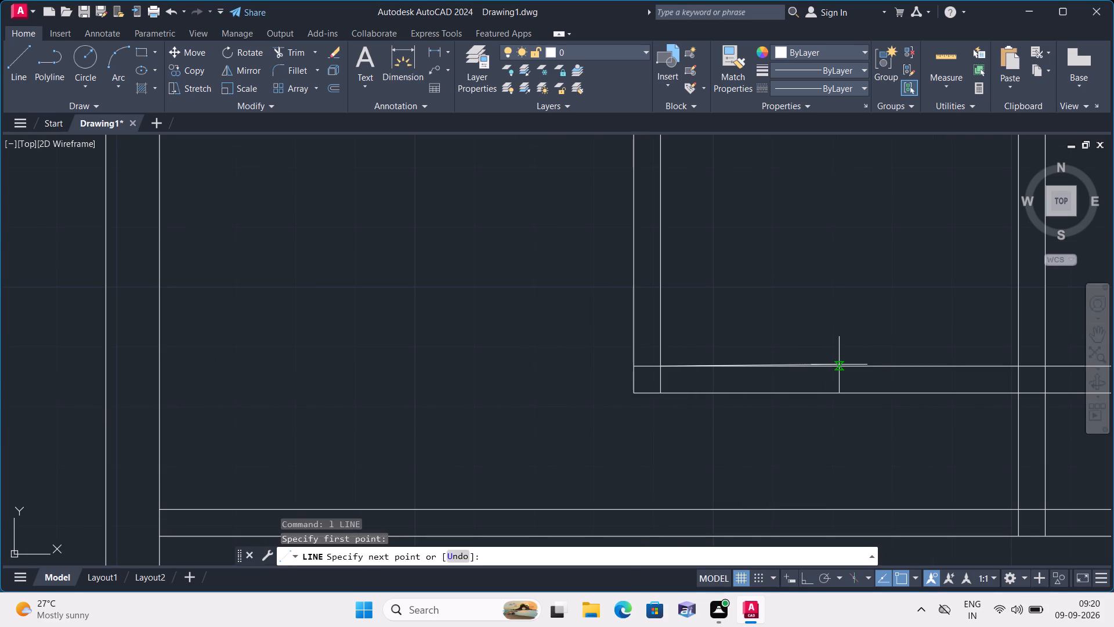
key(F8)
text(3')
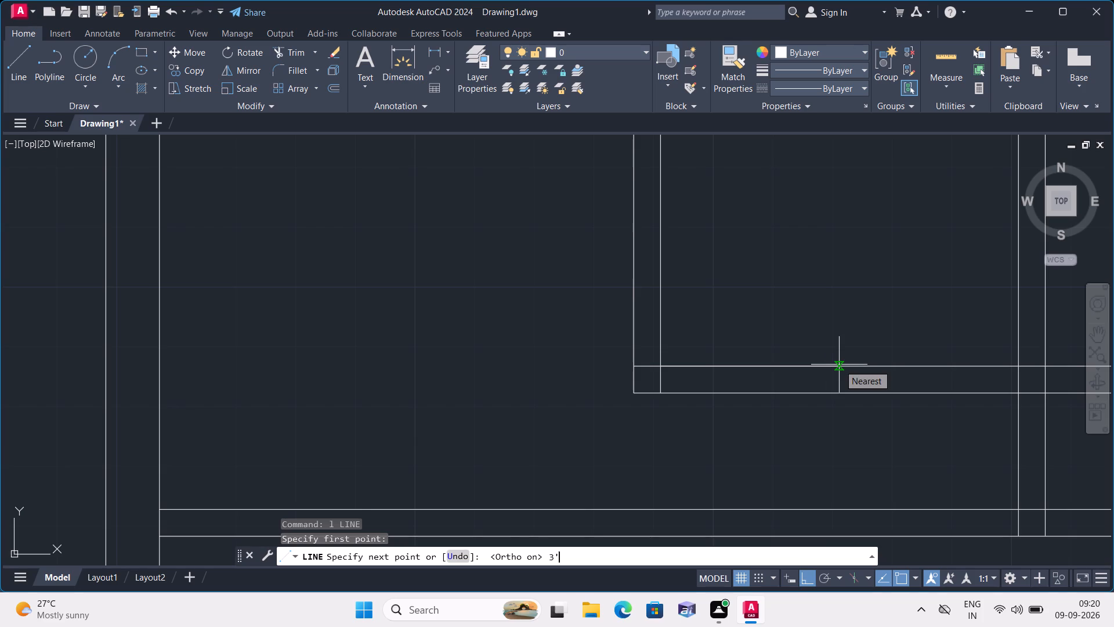
key(space)
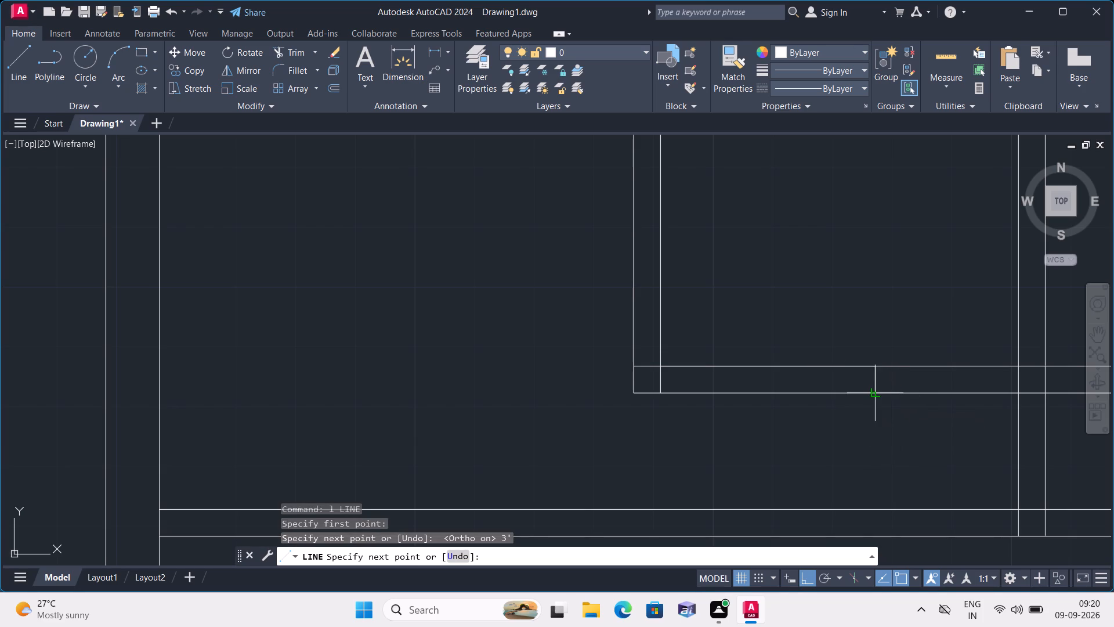
click(877, 391)
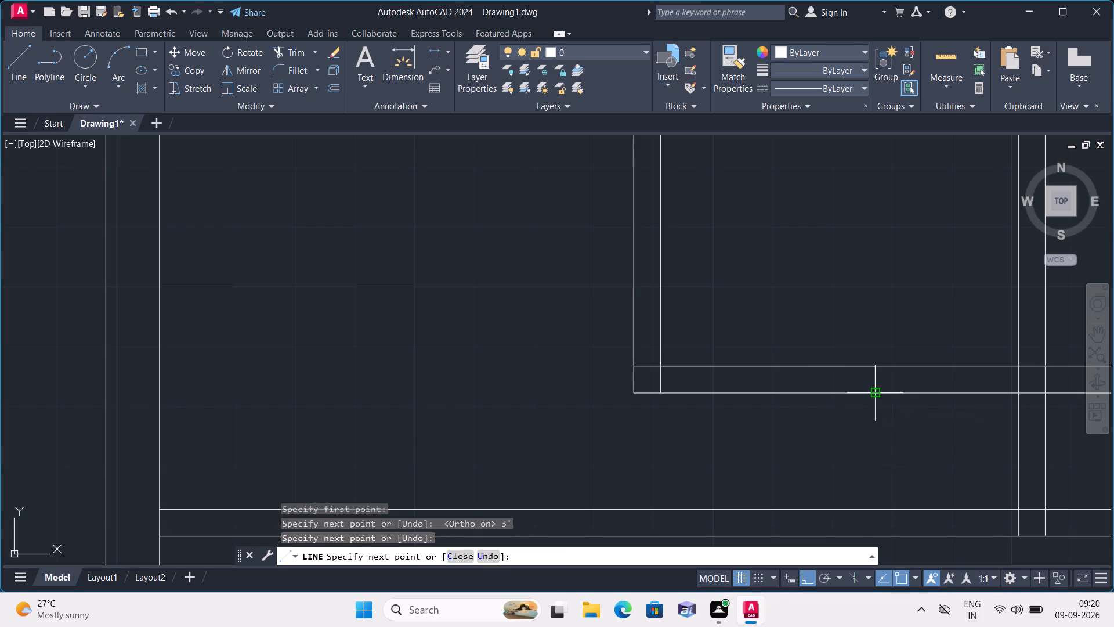
key(space)
Erase the 3' horizontal construction line, keeping the short jamb line across the partition.
click(823, 364)
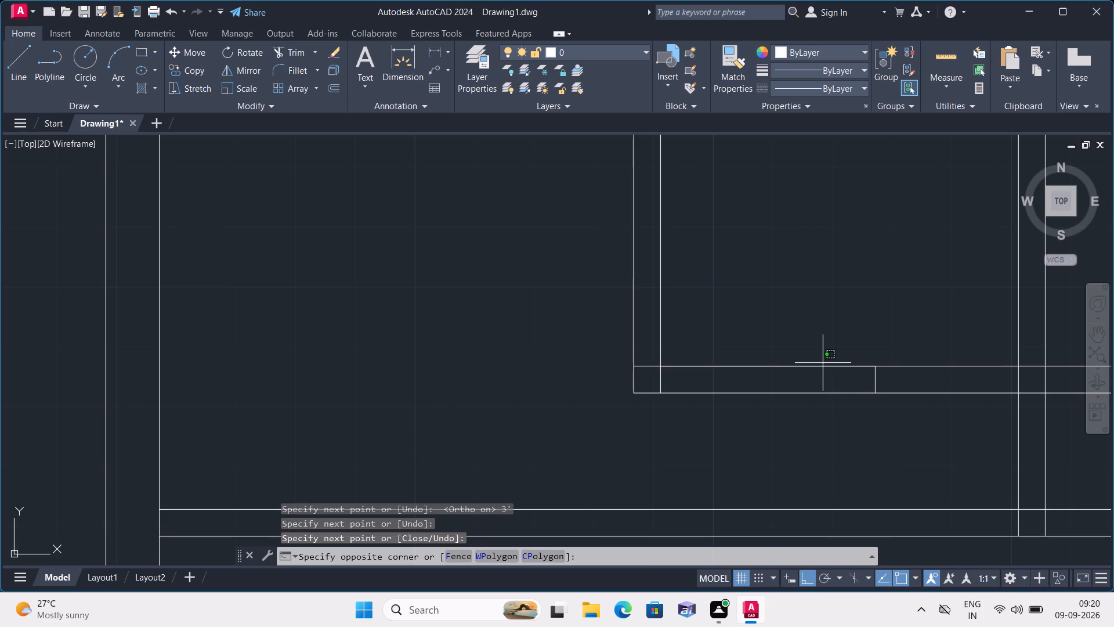
click(824, 367)
double_click(823, 366)
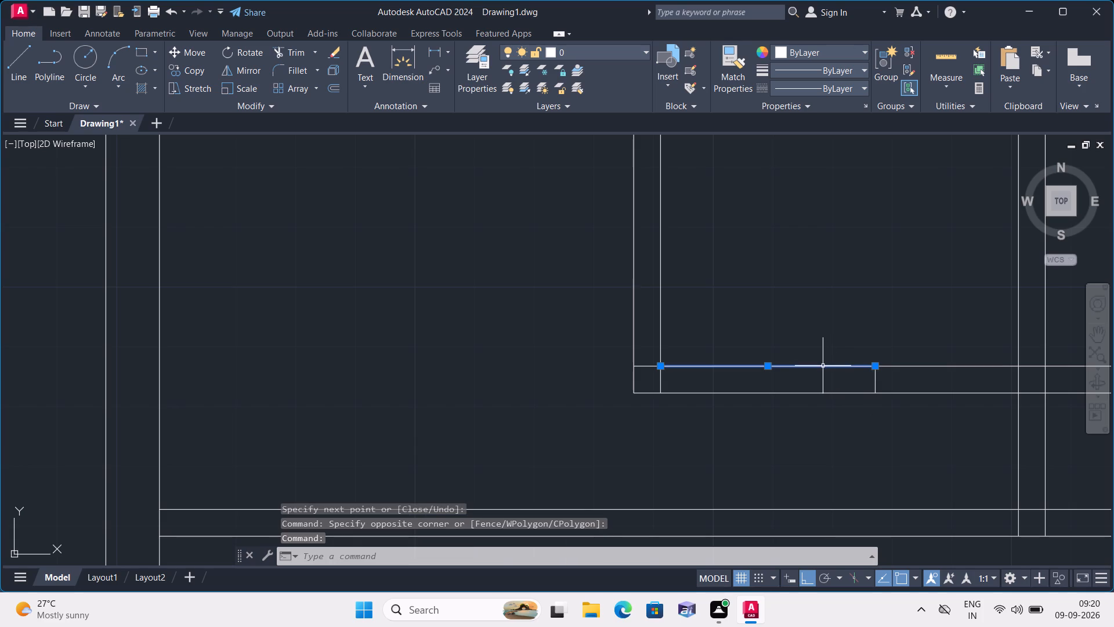
key(Delete)
Draw a 2" line leftward from the midpoint of the new right-hand door jamb.
text(l)
key(space)
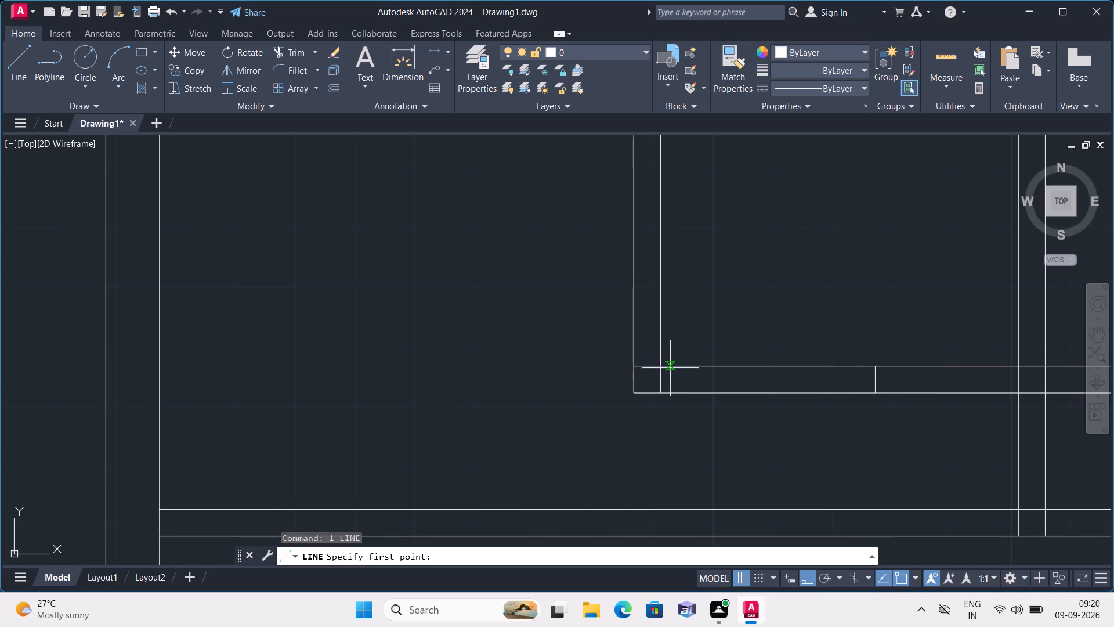
click(875, 380)
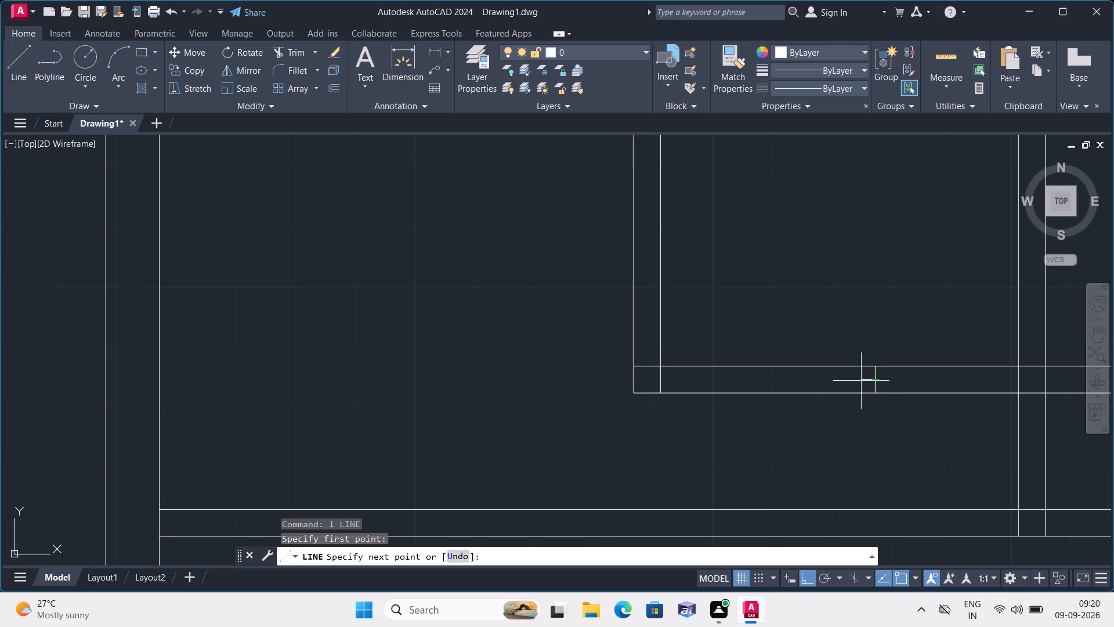
text(2")
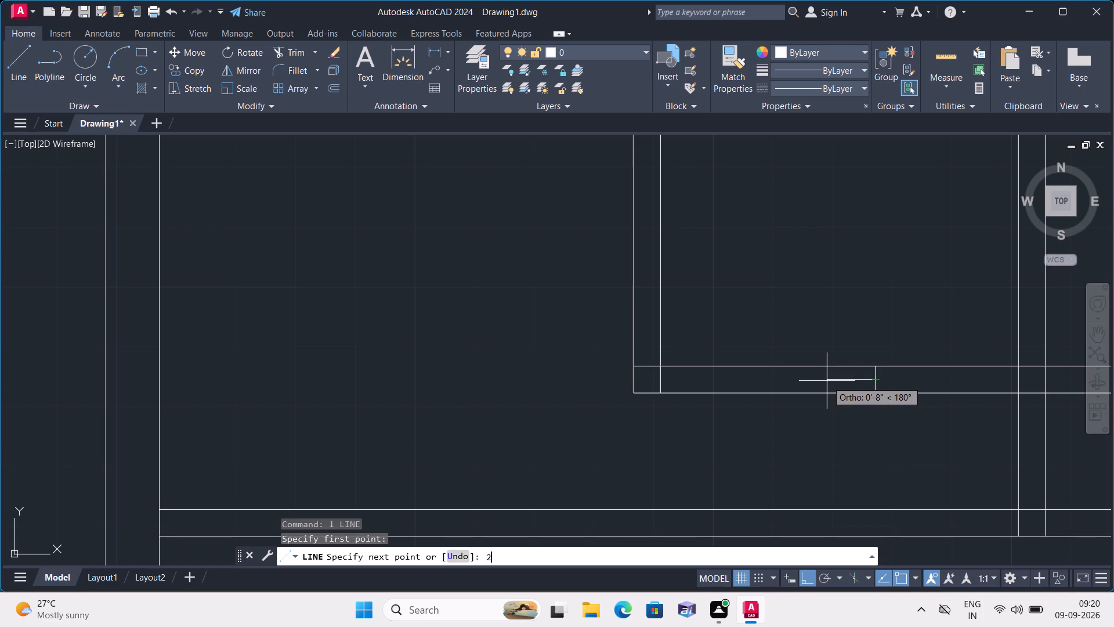
key(space)
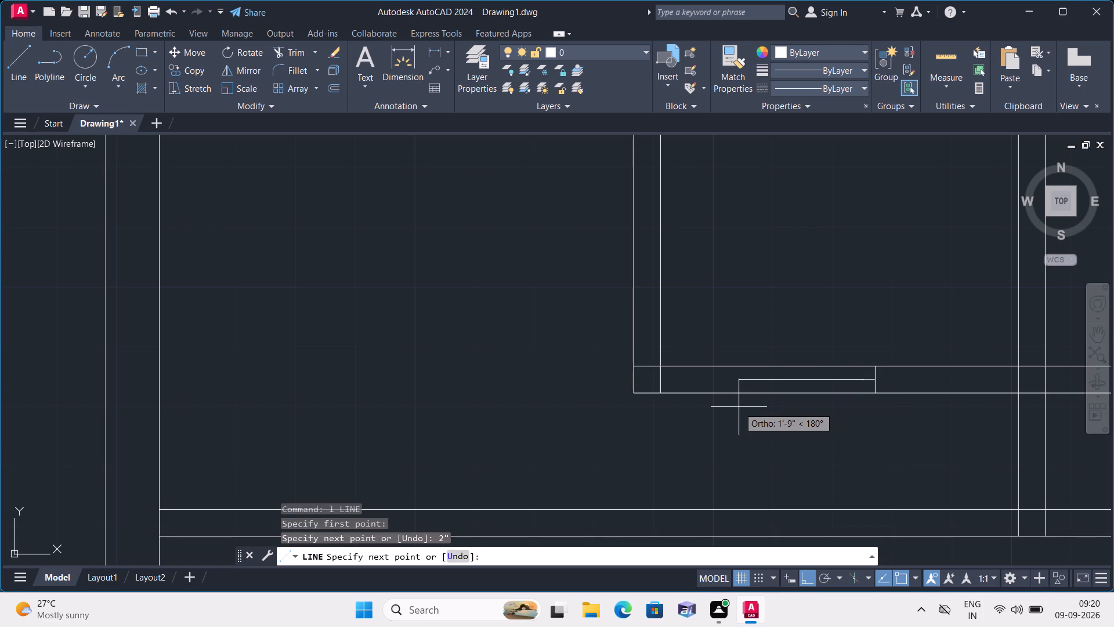
key(Escape)
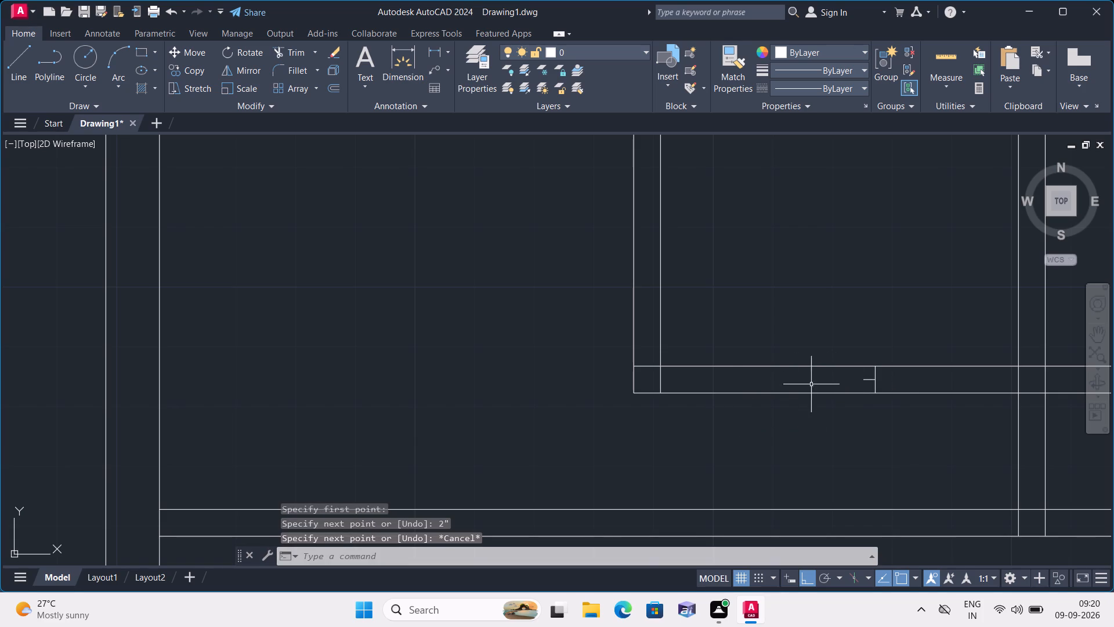
From the middle of the opening's left jamb, draw a line 2" rightward and 2'8" upward for the door leaf.
text(l)
key(space)
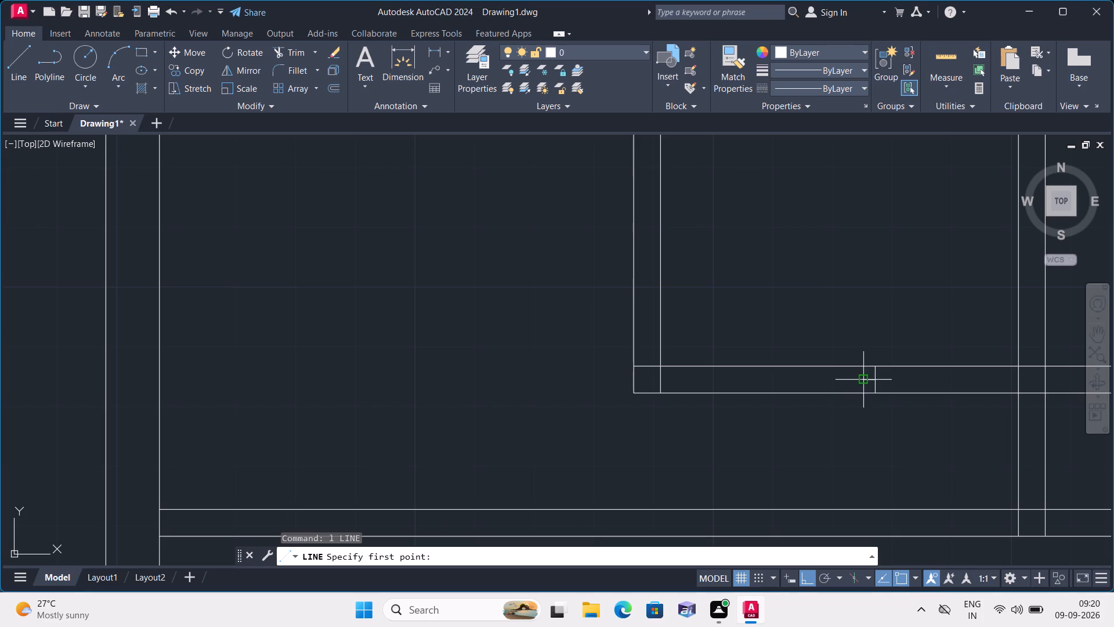
click(664, 376)
text(2")
key(space)
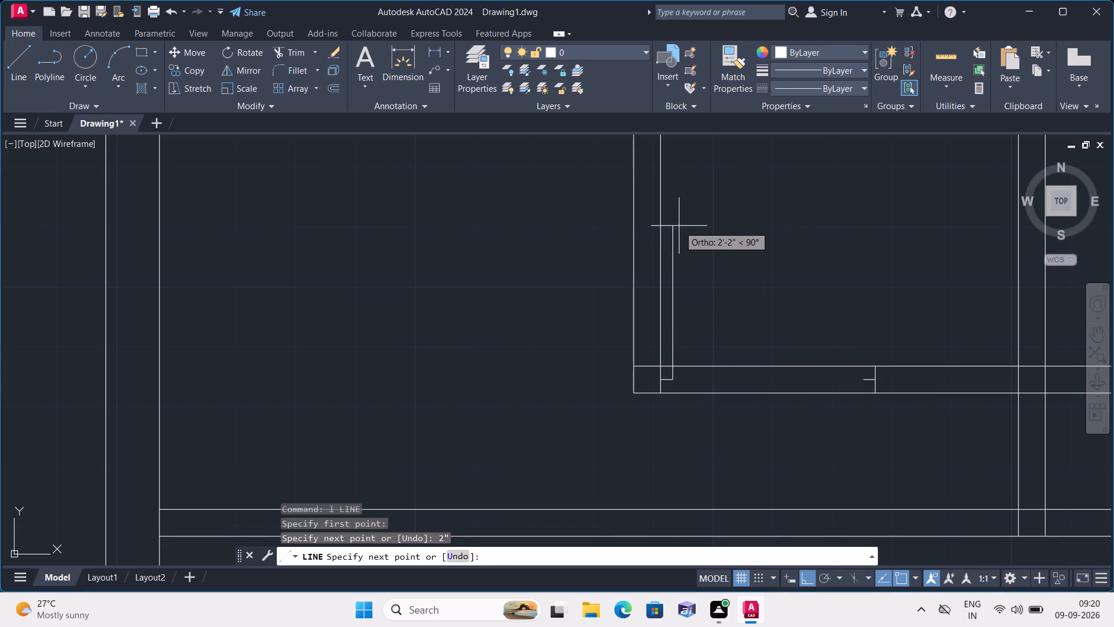
middle_drag(679, 225, 663, 301)
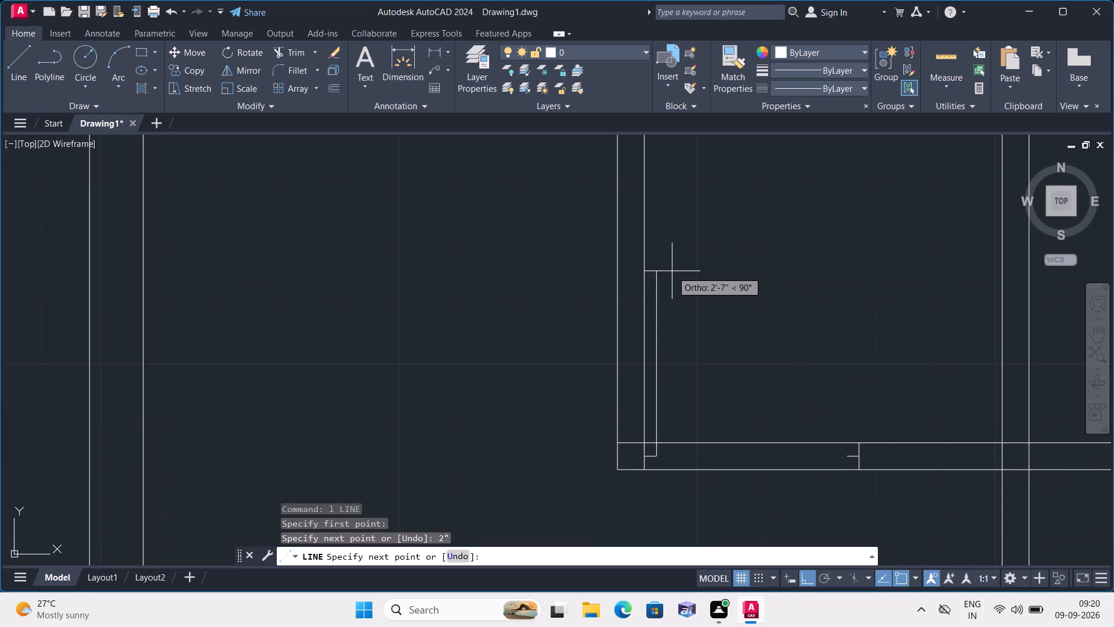
text(2'8")
key(space)
key(Escape)
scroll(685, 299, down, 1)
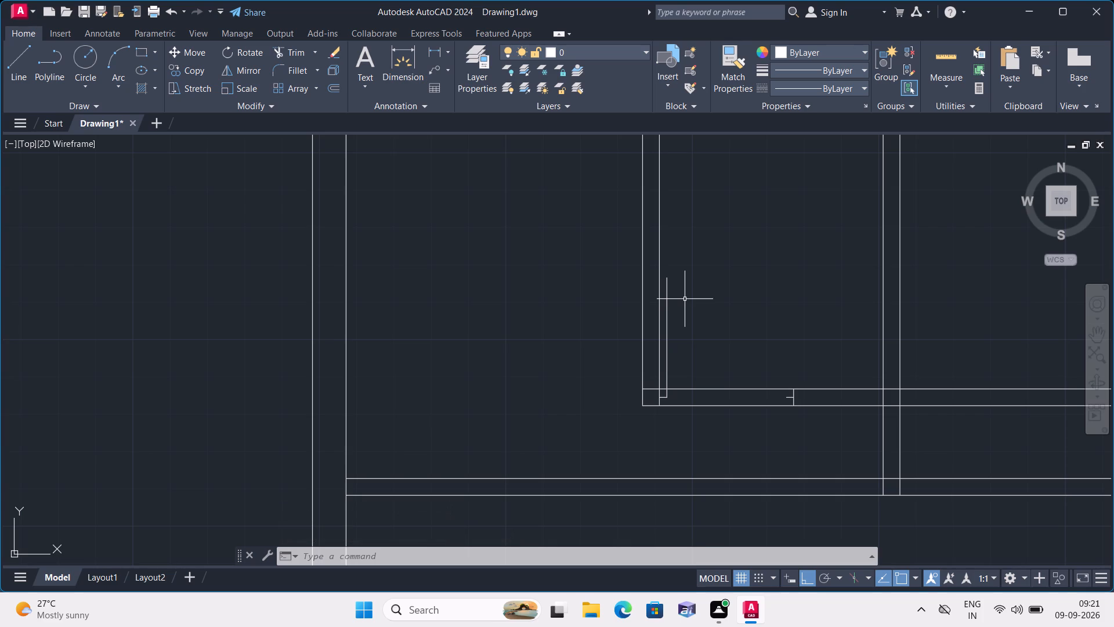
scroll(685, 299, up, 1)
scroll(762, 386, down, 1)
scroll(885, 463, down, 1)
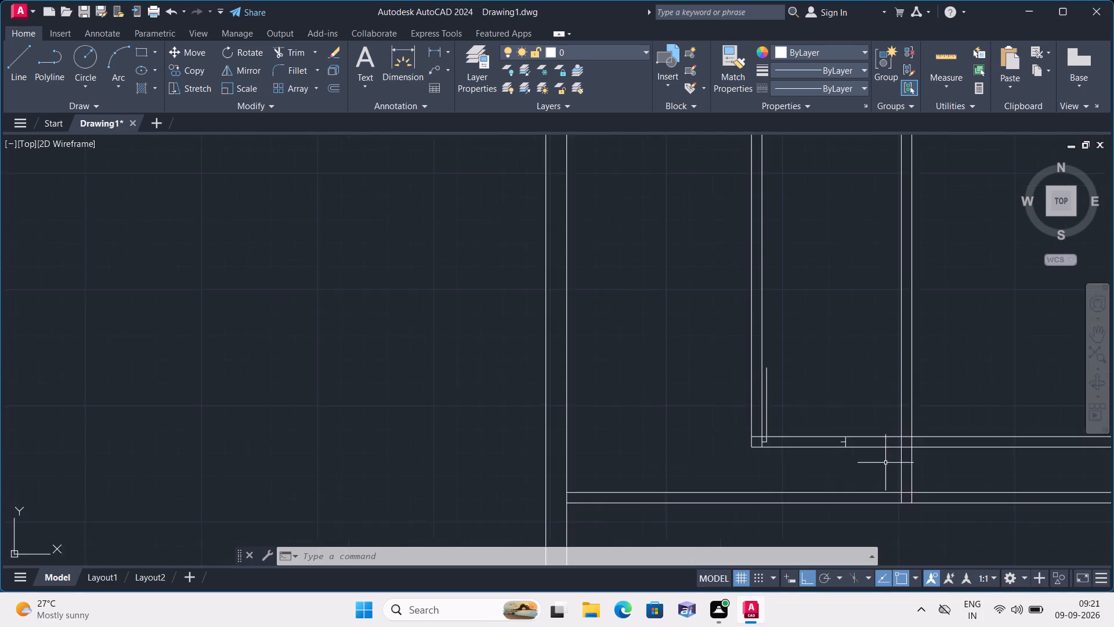
Trim away both lines of the door-opening partition between the middle vertical partition and the right outer wall.
middle_drag(883, 461, 734, 323)
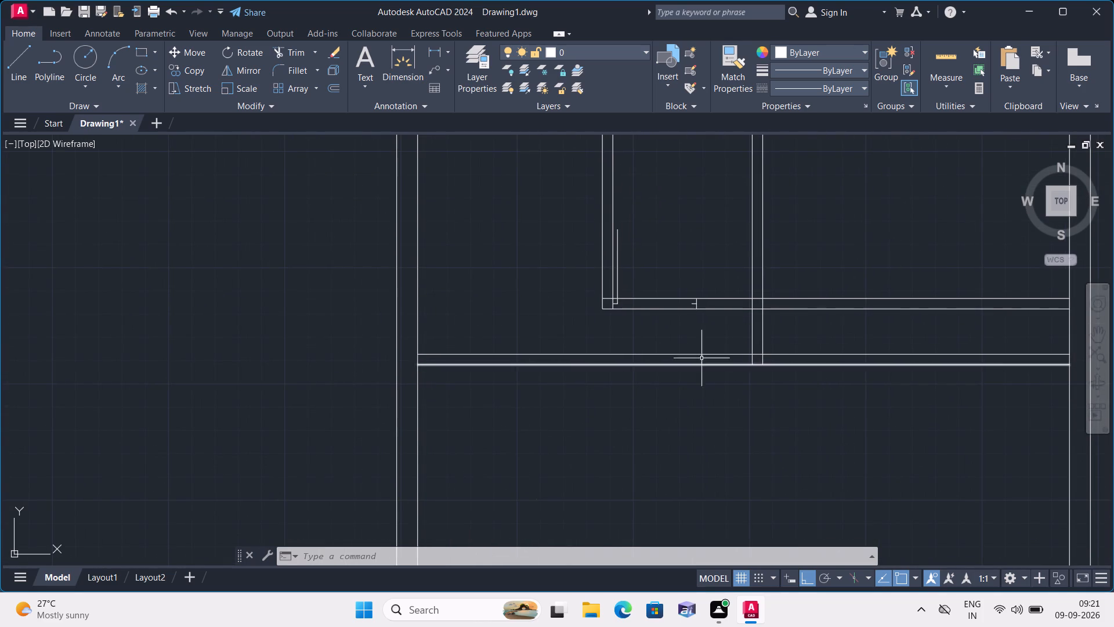
scroll(650, 318, up, 2)
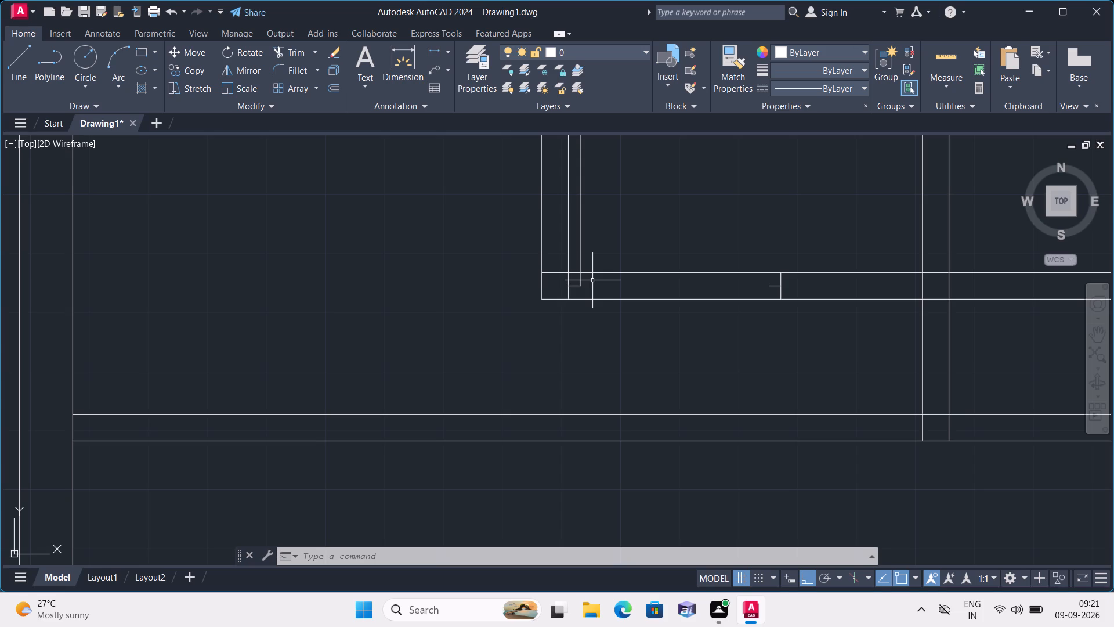
scroll(592, 280, down, 1)
scroll(813, 350, down, 1)
middle_drag(884, 403, 716, 431)
click(751, 355)
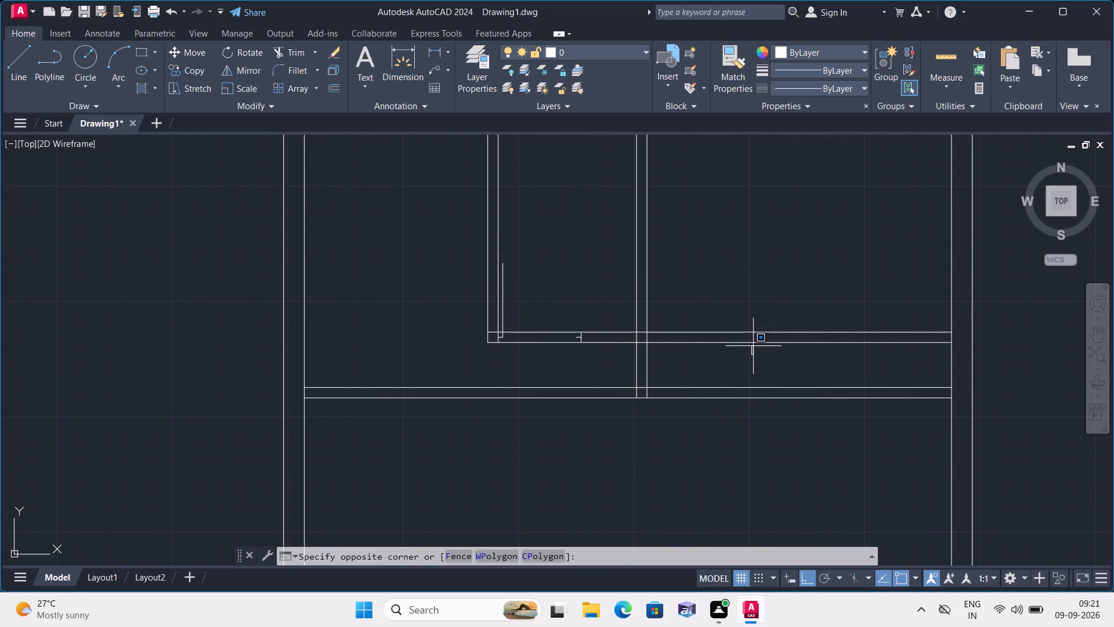
text(tr)
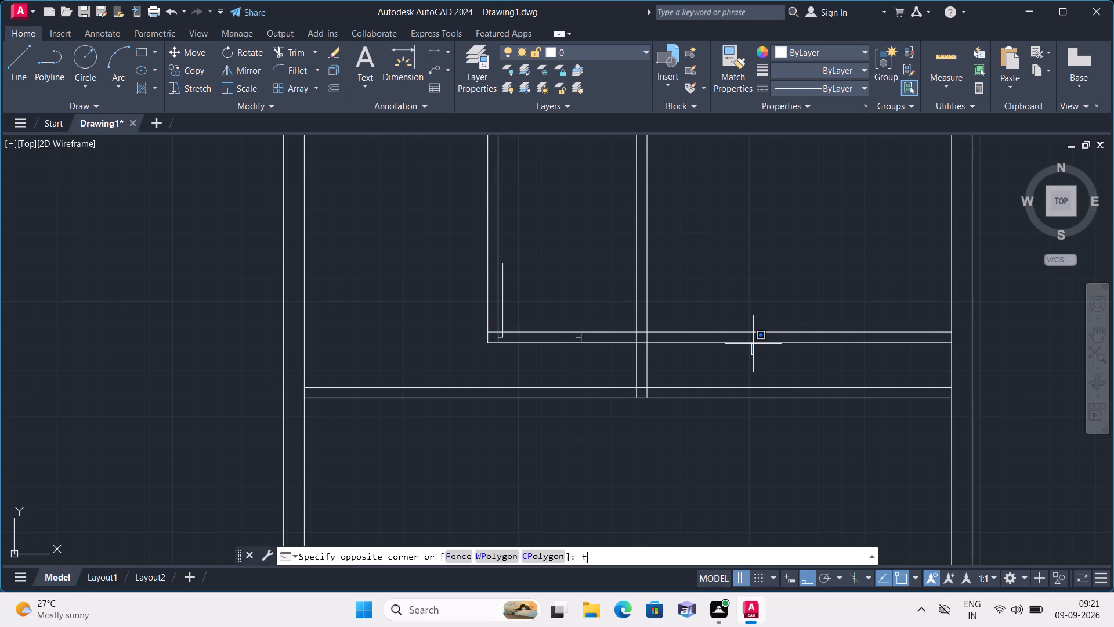
key(Escape)
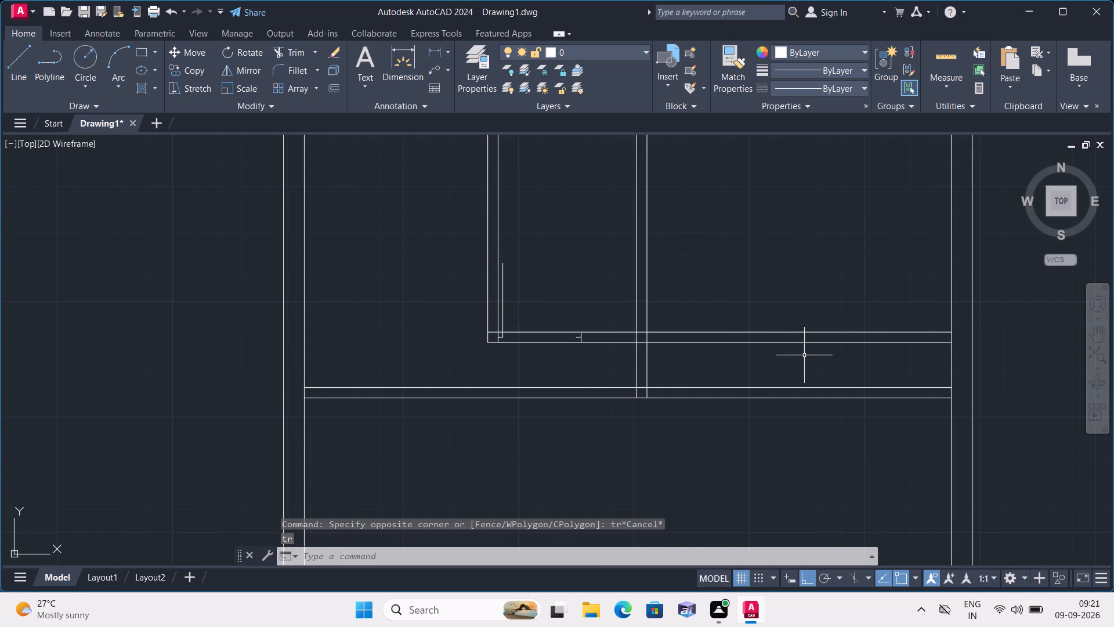
text(trim)
key(space)
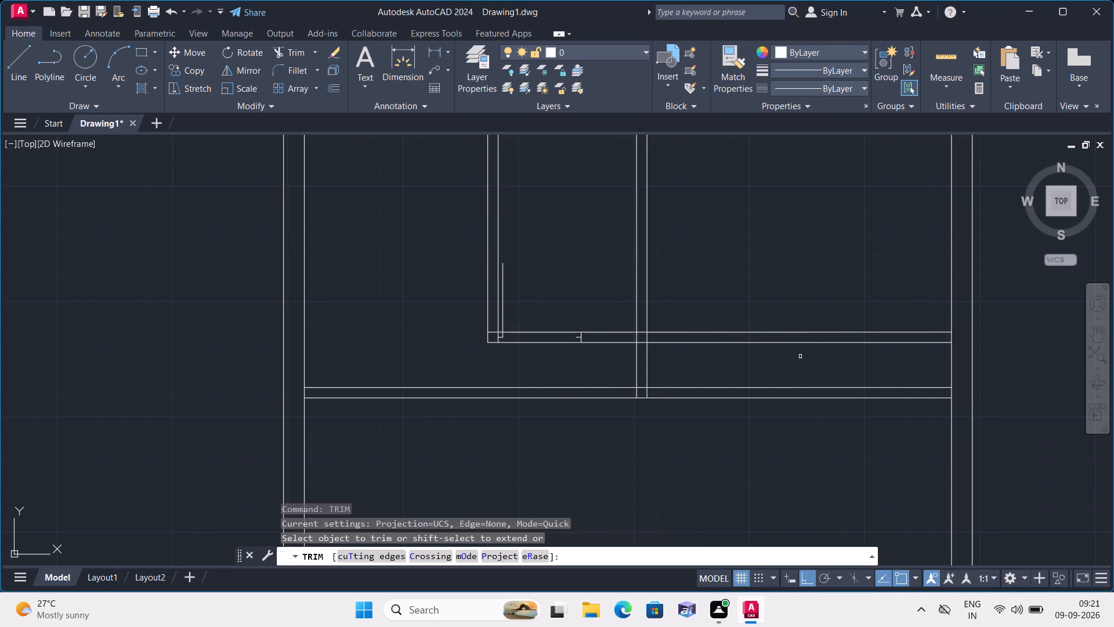
drag(797, 356, 773, 287)
click(756, 229)
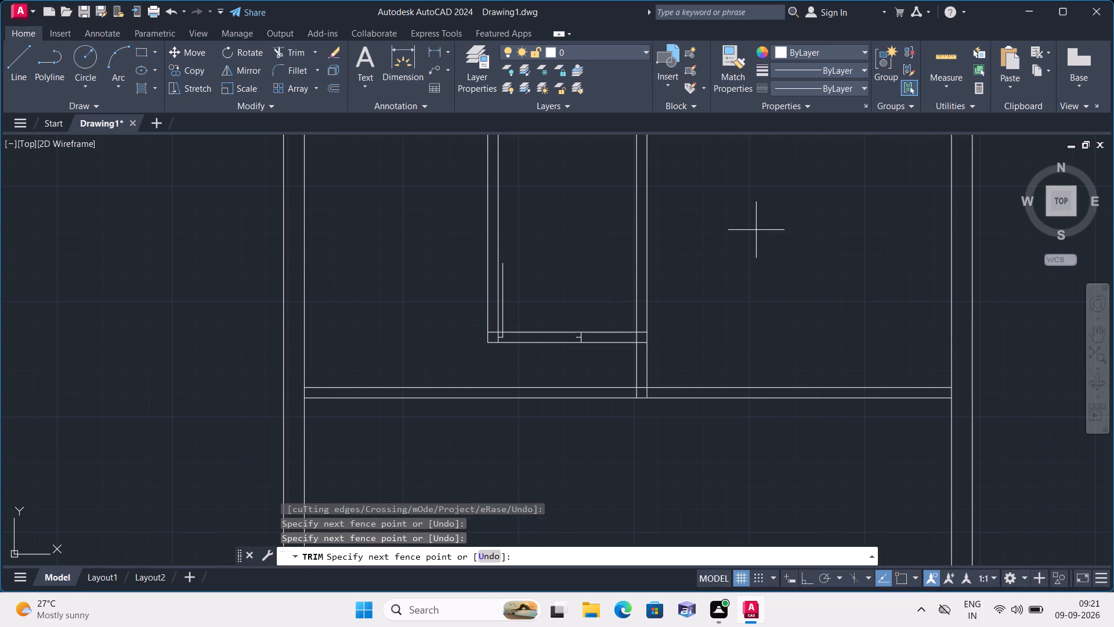
click(685, 318)
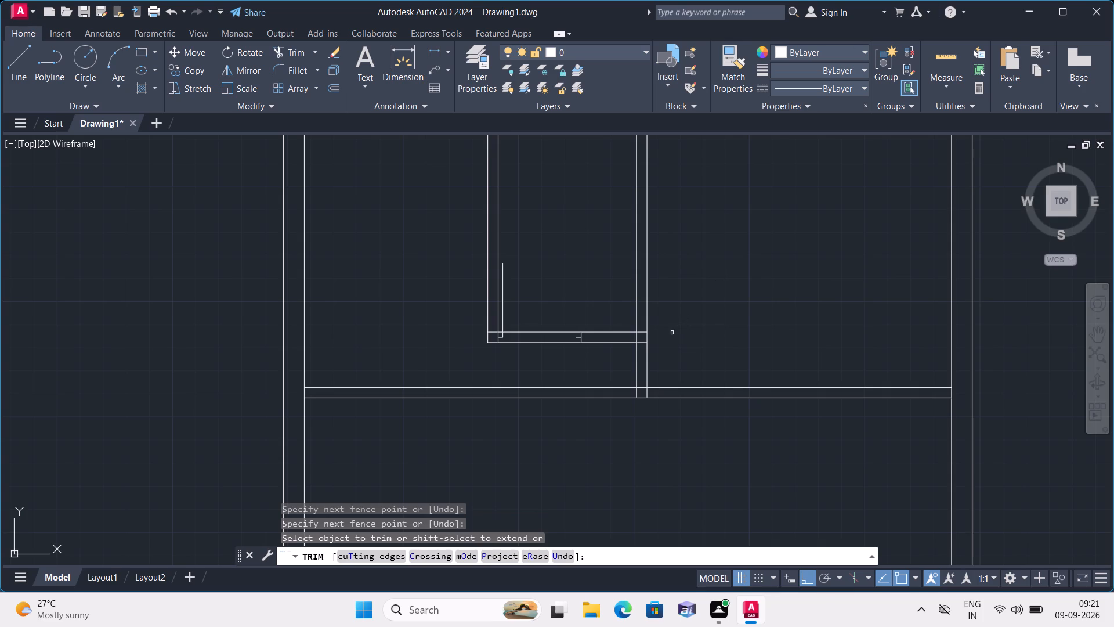
Trim the overlapping lines where the short horizontal partition meets the middle vertical partition to form an open T-junction.
scroll(636, 331, up, 2)
click(625, 344)
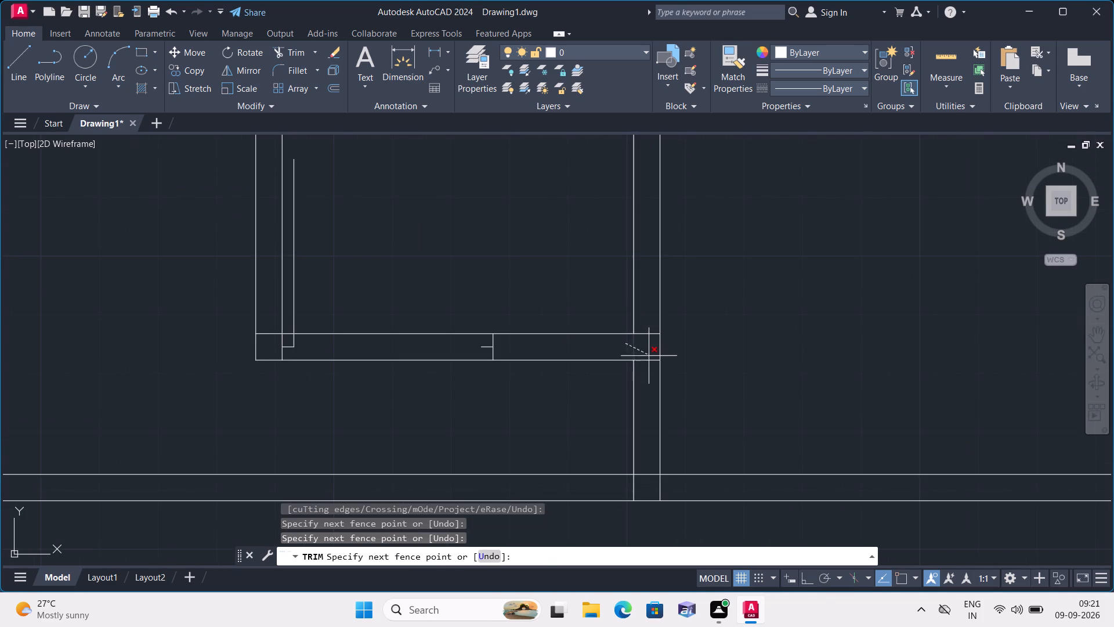
click(646, 367)
click(648, 344)
click(646, 316)
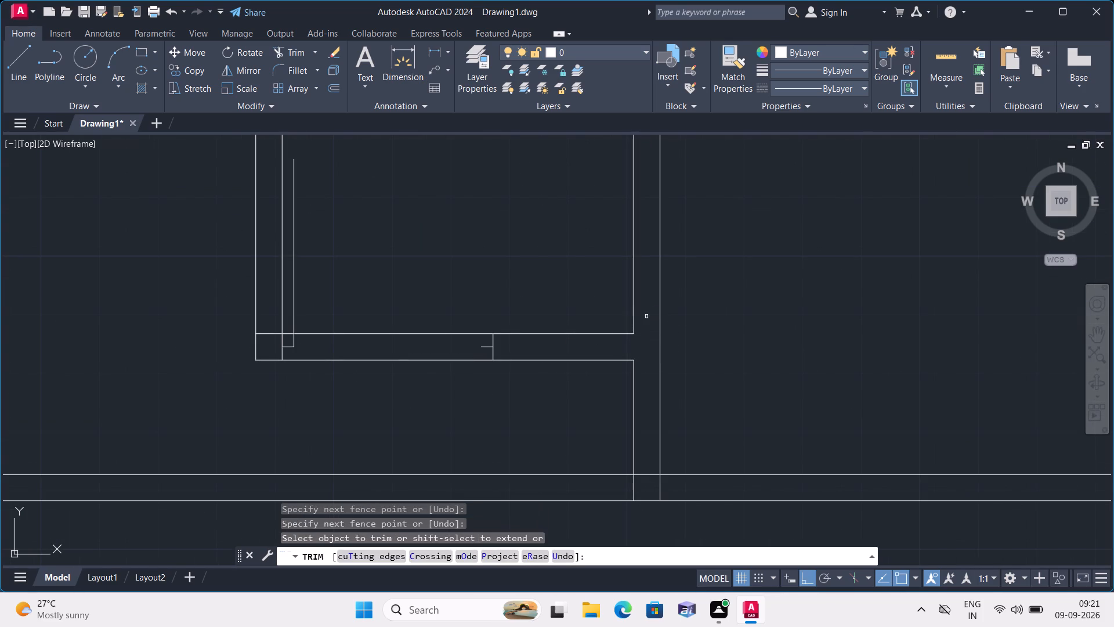
Trim the horizontal partition's upper line between the door jambs, including the short piece between the left jamb and door leaf.
scroll(646, 317, down, 1)
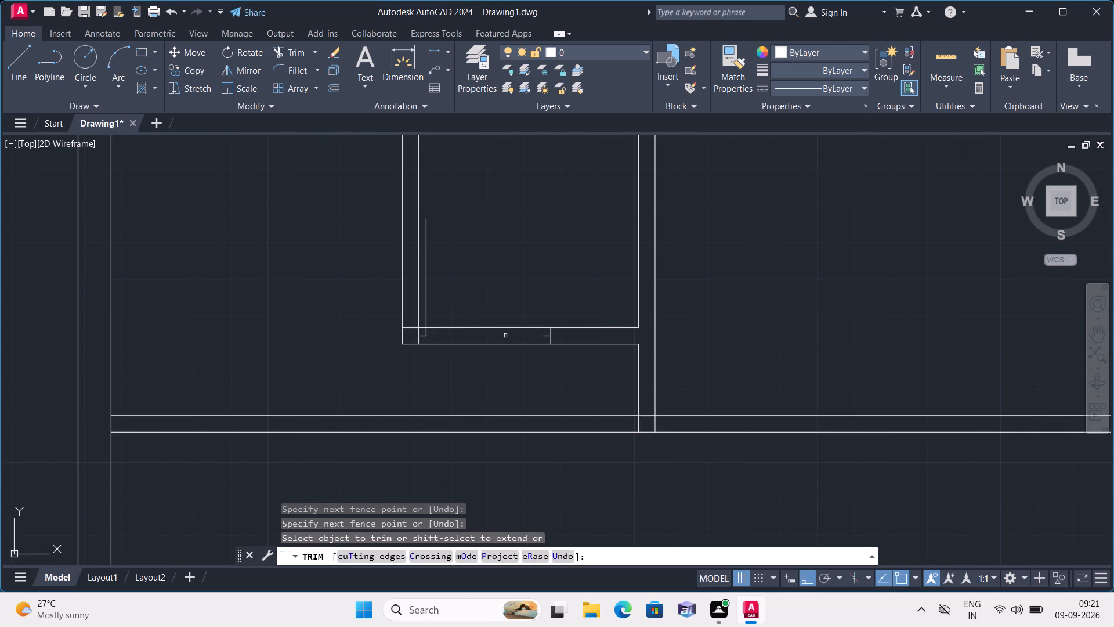
click(502, 326)
middle_drag(509, 318, 535, 302)
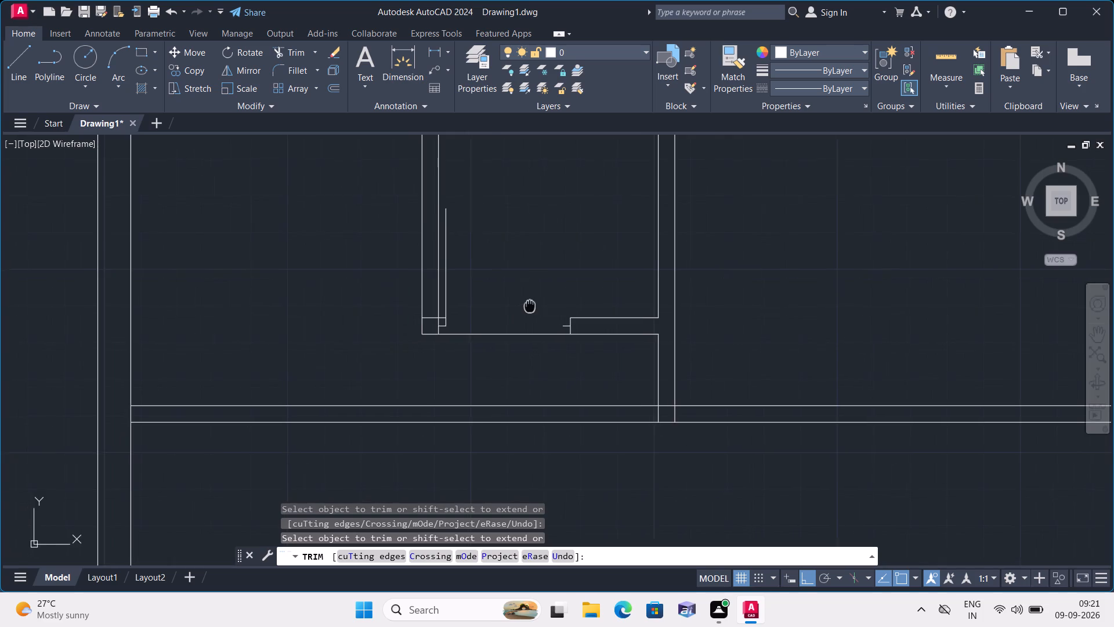
middle_drag(535, 302, 549, 293)
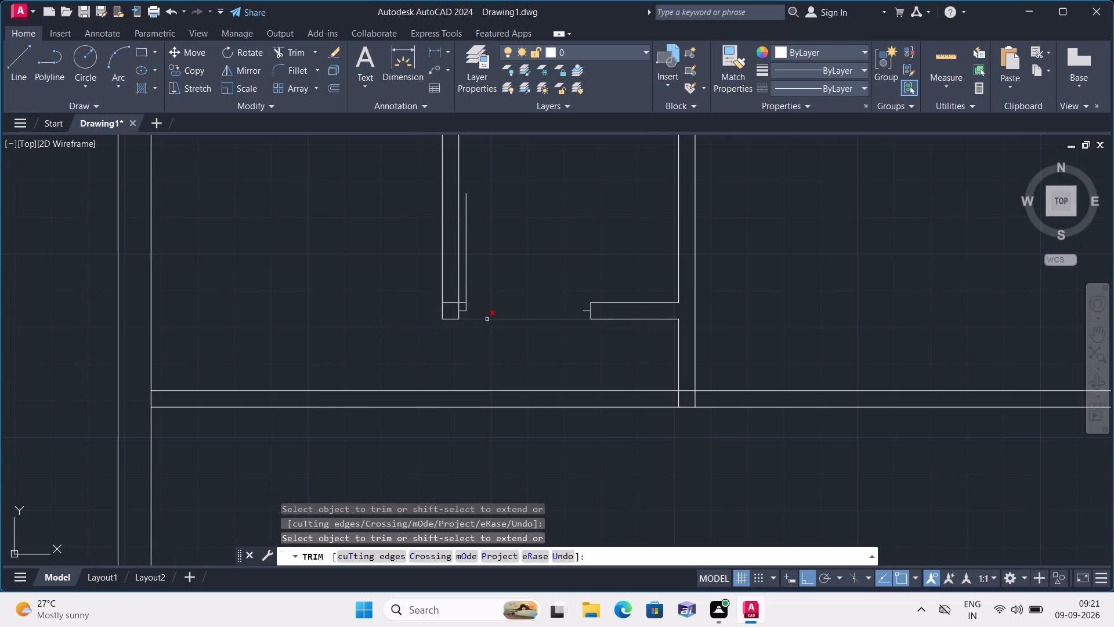
scroll(452, 299, up, 2)
click(476, 308)
scroll(523, 307, down, 2)
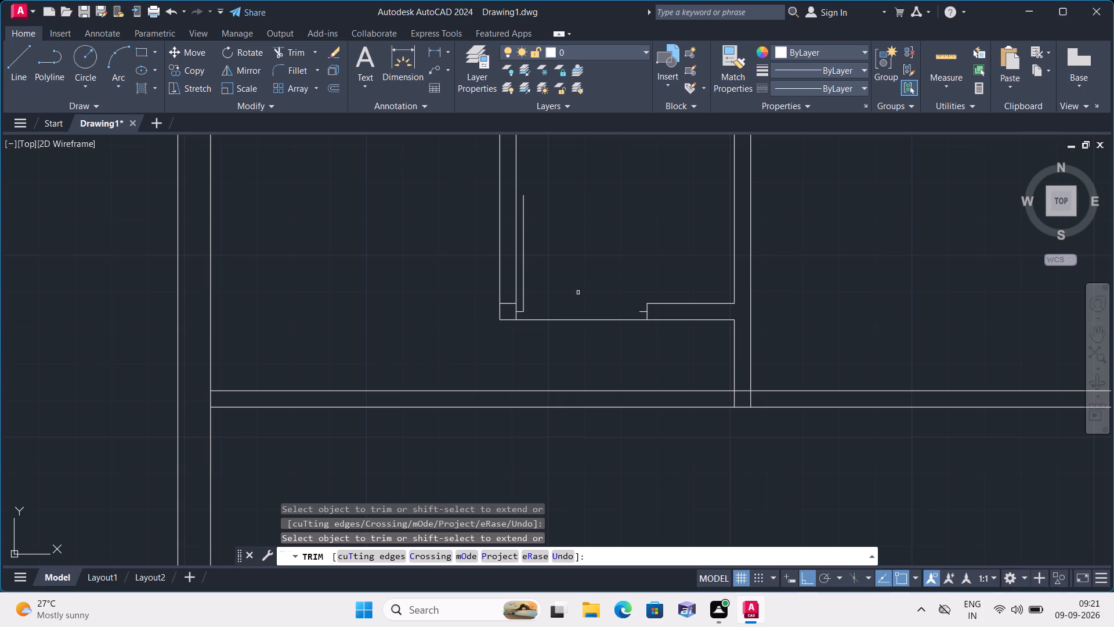
Trim the short line crossing the left partition's end and the horizontal partition's lower line between the door jambs.
scroll(535, 312, up, 2)
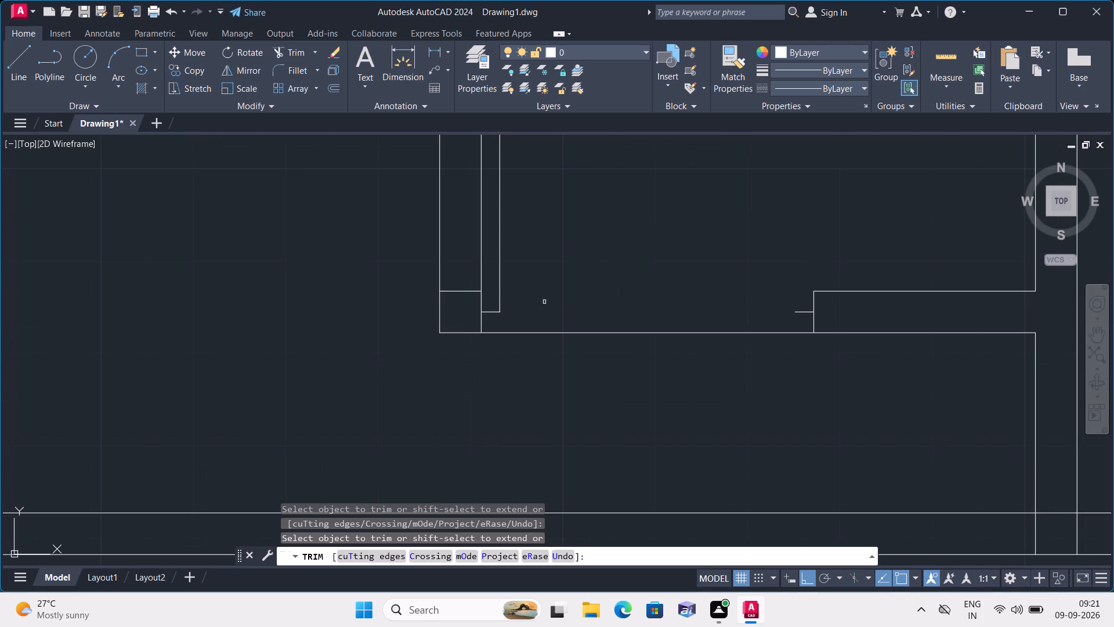
drag(458, 295, 458, 284)
click(458, 275)
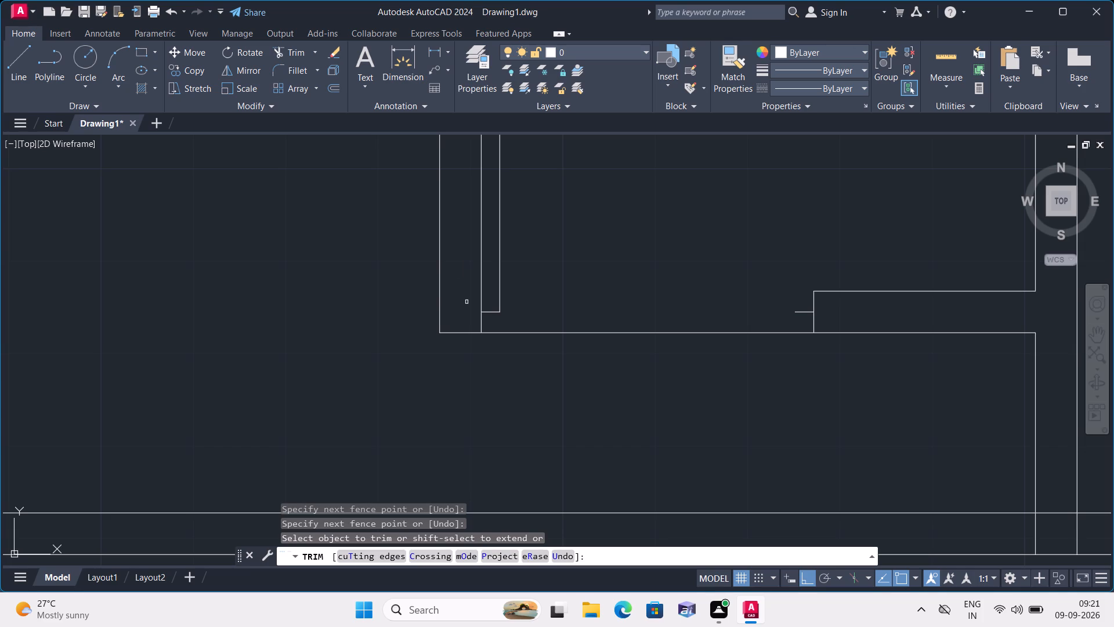
scroll(466, 302, down, 1)
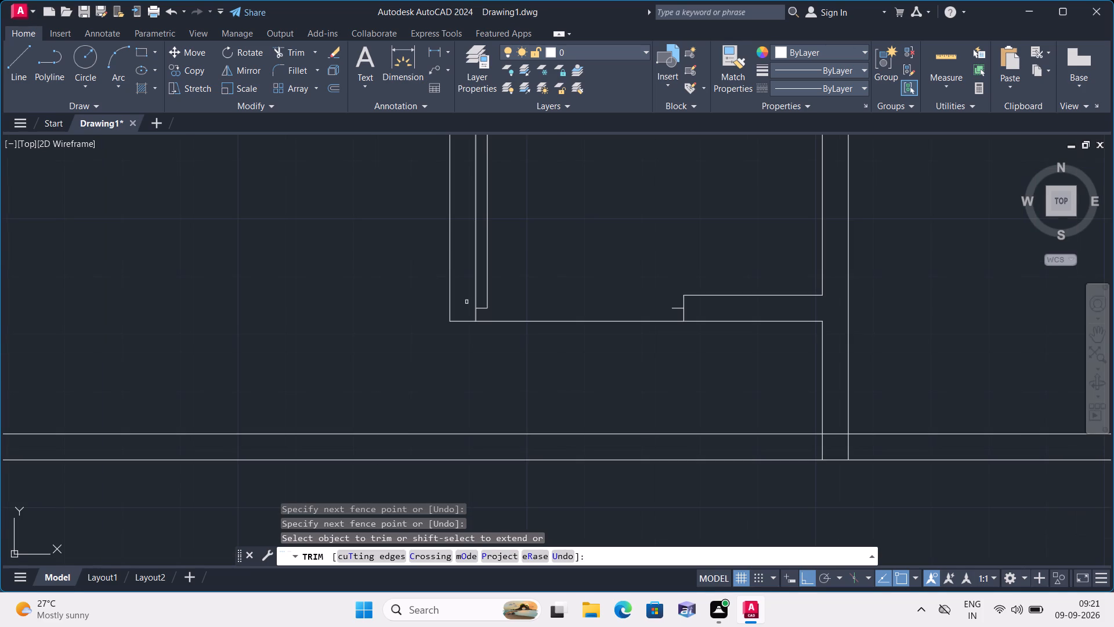
click(577, 357)
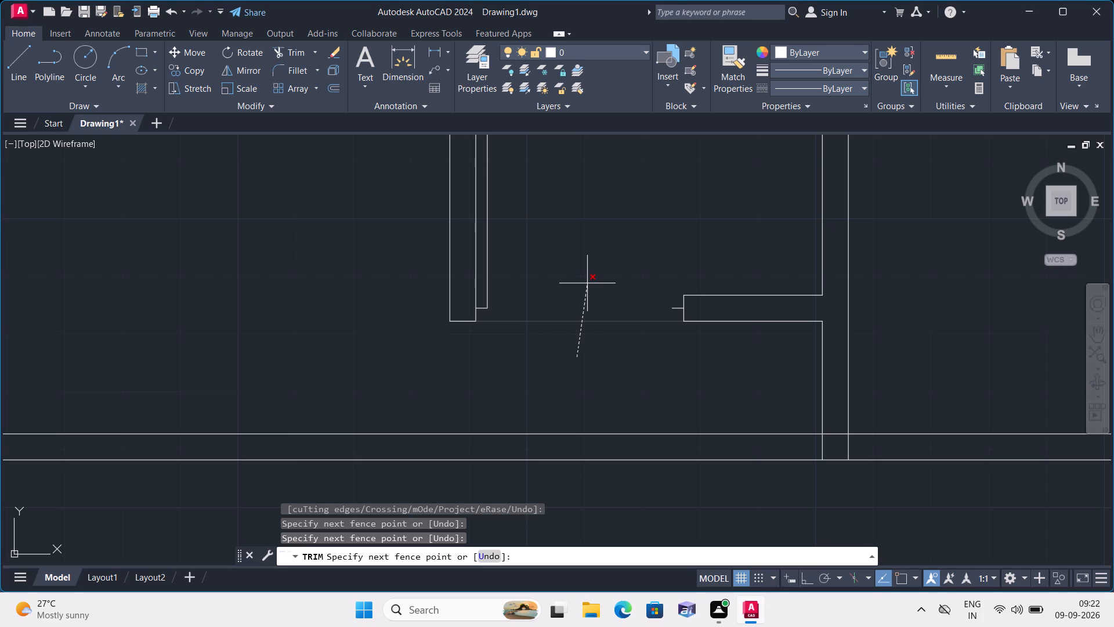
click(587, 283)
scroll(587, 293, down, 2)
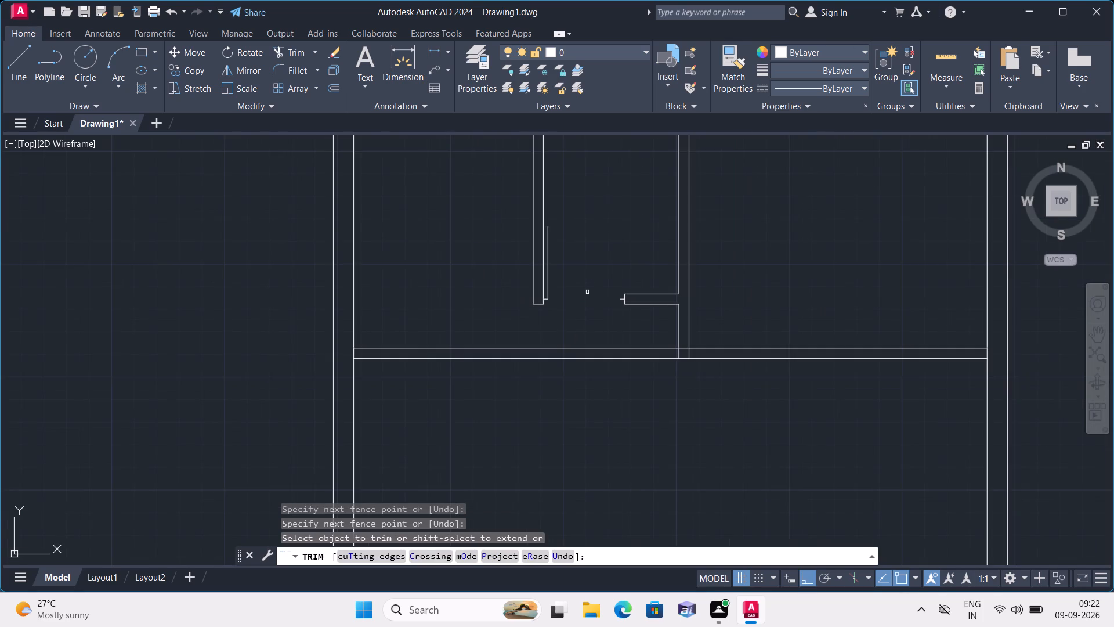
middle_drag(587, 292, 580, 340)
key(Escape)
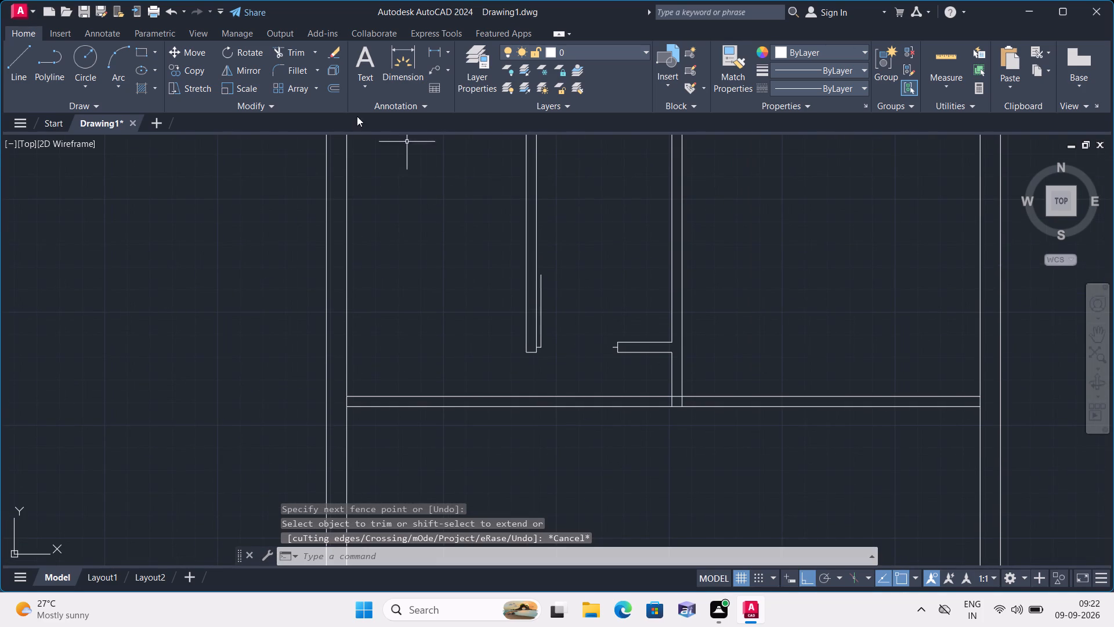
Draw the door swing as a Start, End, Direction arc from the leaf's upper end to the free end of the right jamb's 2" line.
click(122, 85)
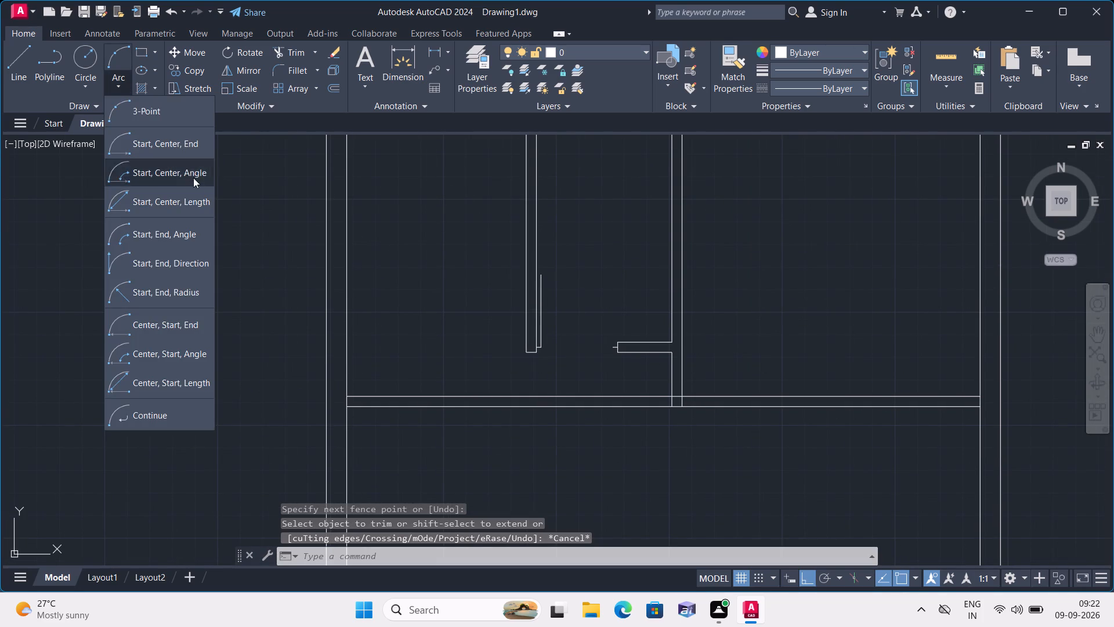
click(205, 262)
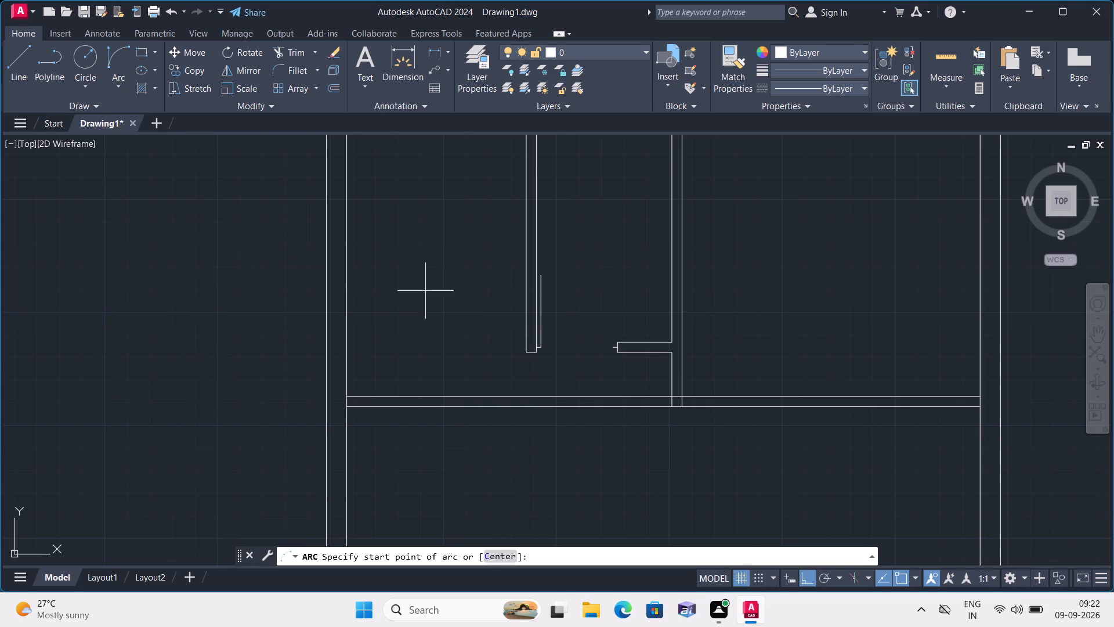
click(536, 273)
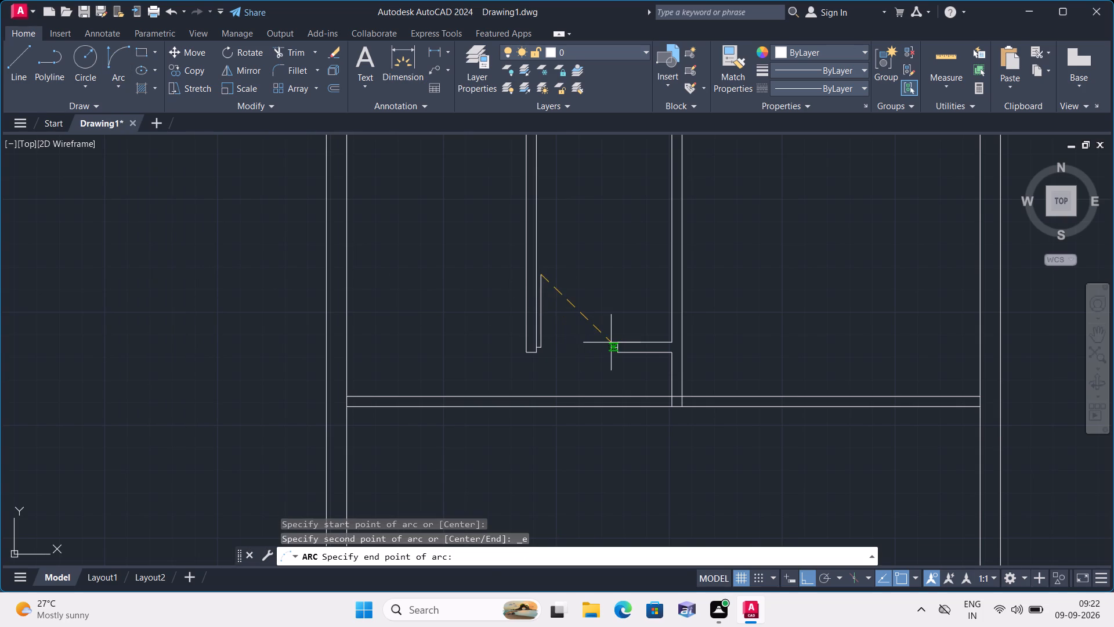
scroll(606, 350, up, 4)
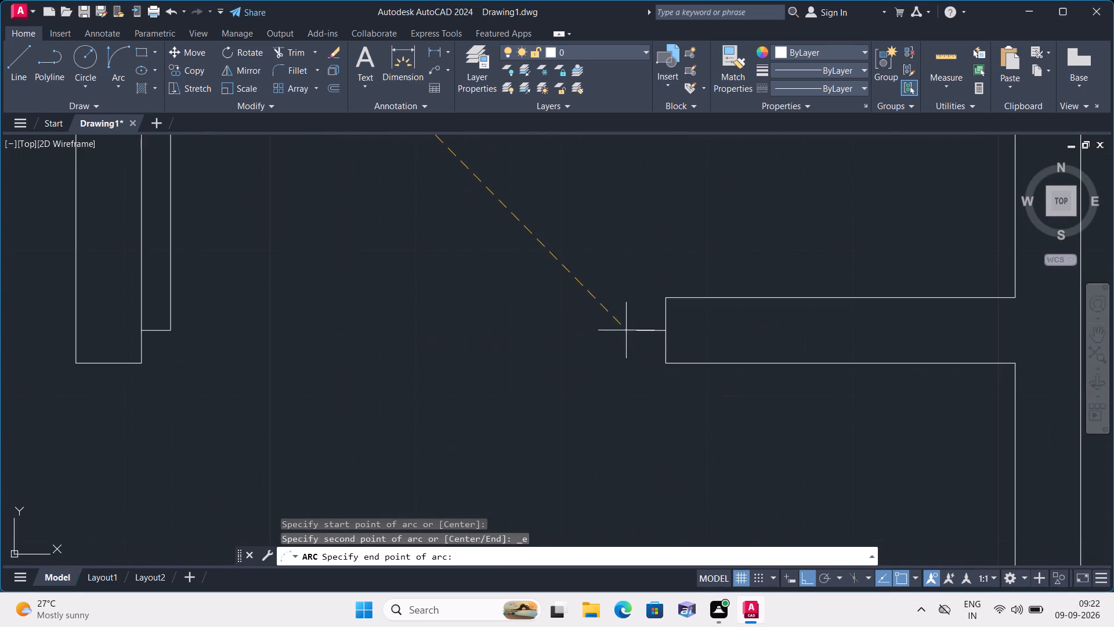
click(638, 329)
scroll(631, 248, down, 3)
click(654, 190)
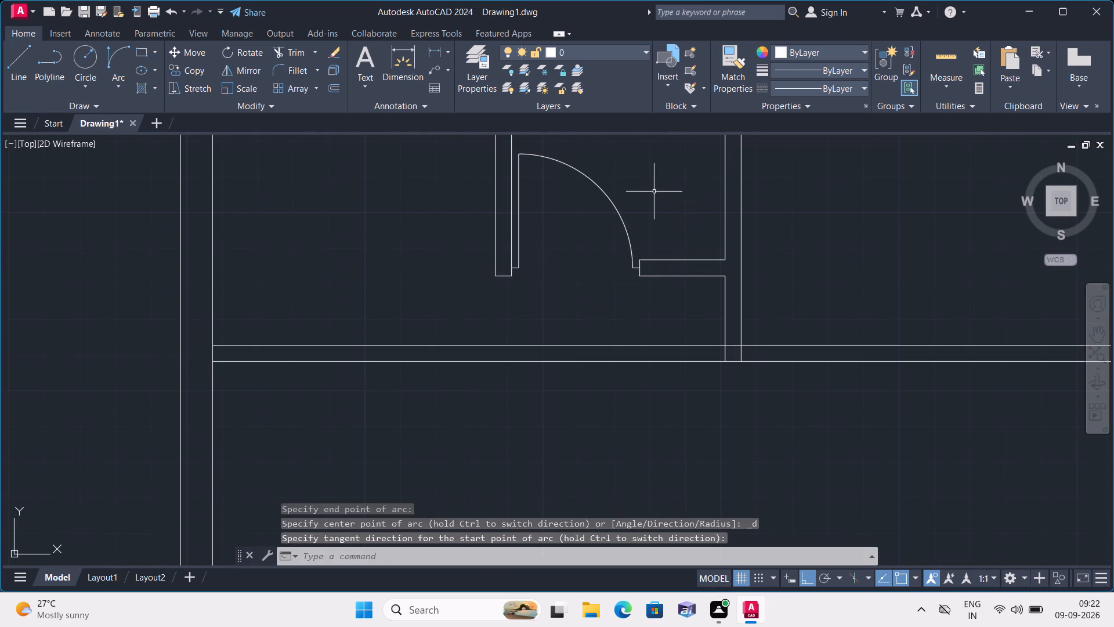
Draw a line across the full-width horizontal partition below the door, aligned with the middle vertical partition's left face, as a jamb.
scroll(654, 193, down, 2)
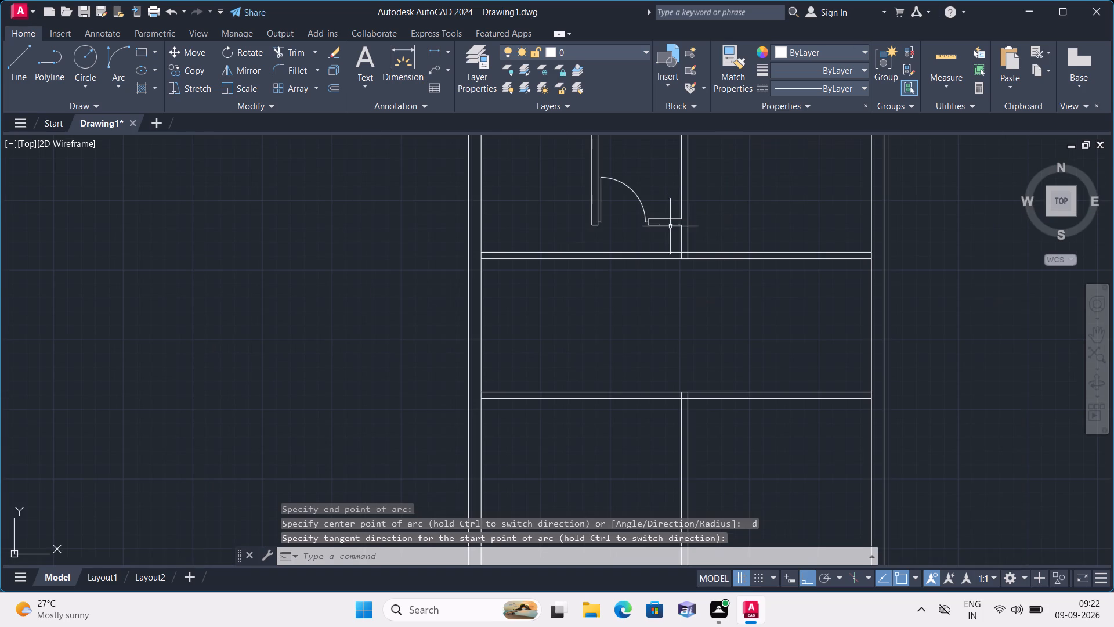
scroll(707, 255, down, 1)
middle_drag(707, 255, 648, 208)
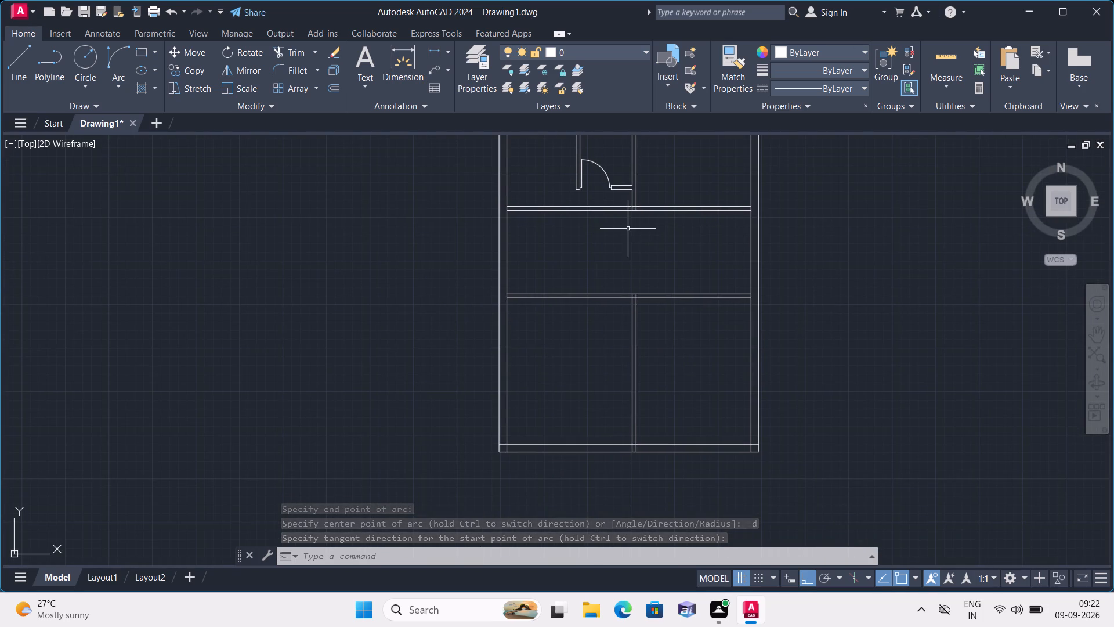
scroll(628, 229, up, 3)
middle_drag(616, 213, 590, 372)
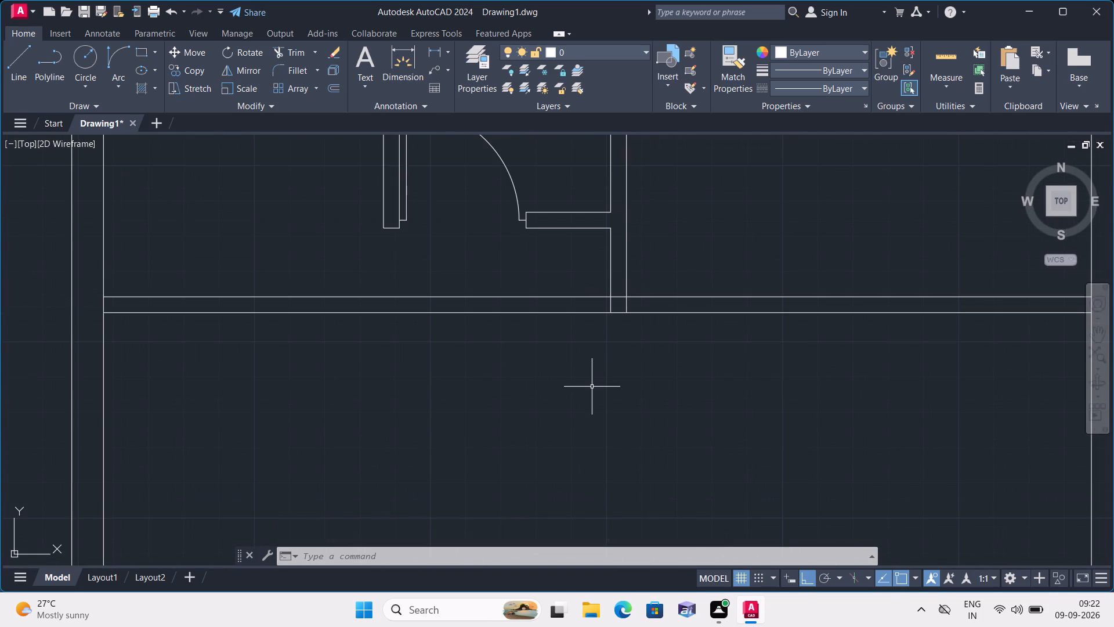
scroll(592, 385, down, 1)
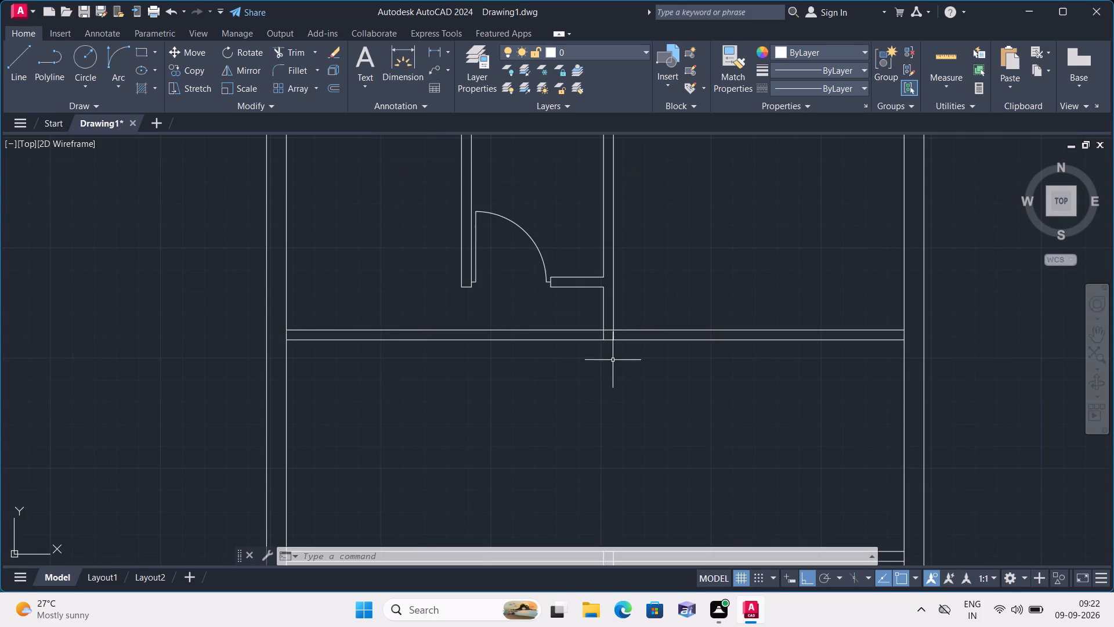
scroll(613, 360, up, 1)
middle_drag(613, 358, 588, 446)
key(l)
key(space)
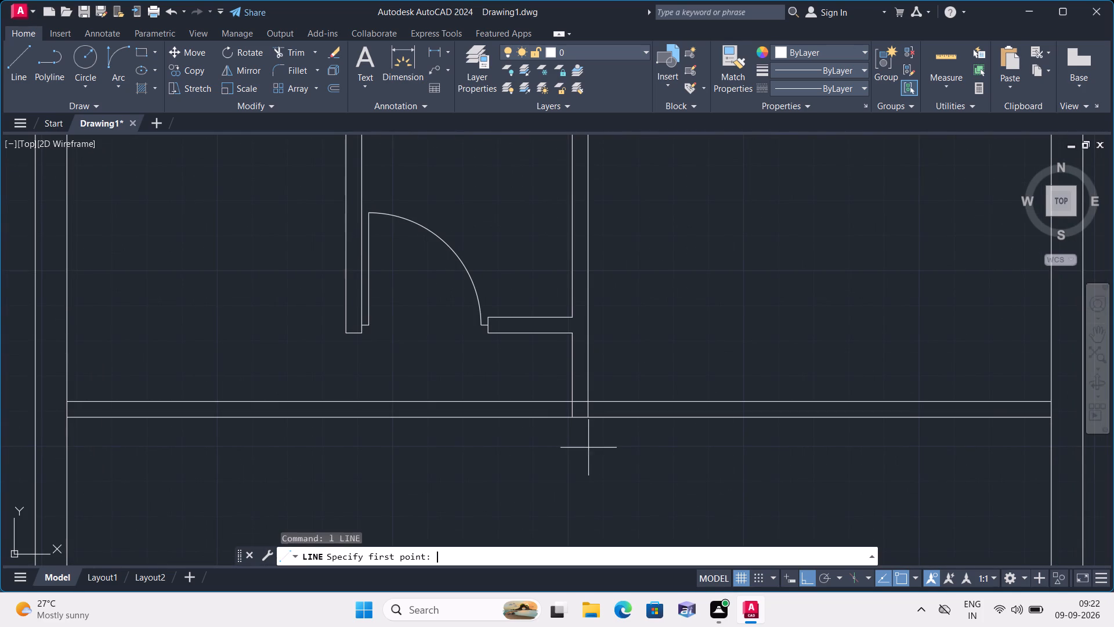
scroll(571, 409, up, 3)
click(573, 383)
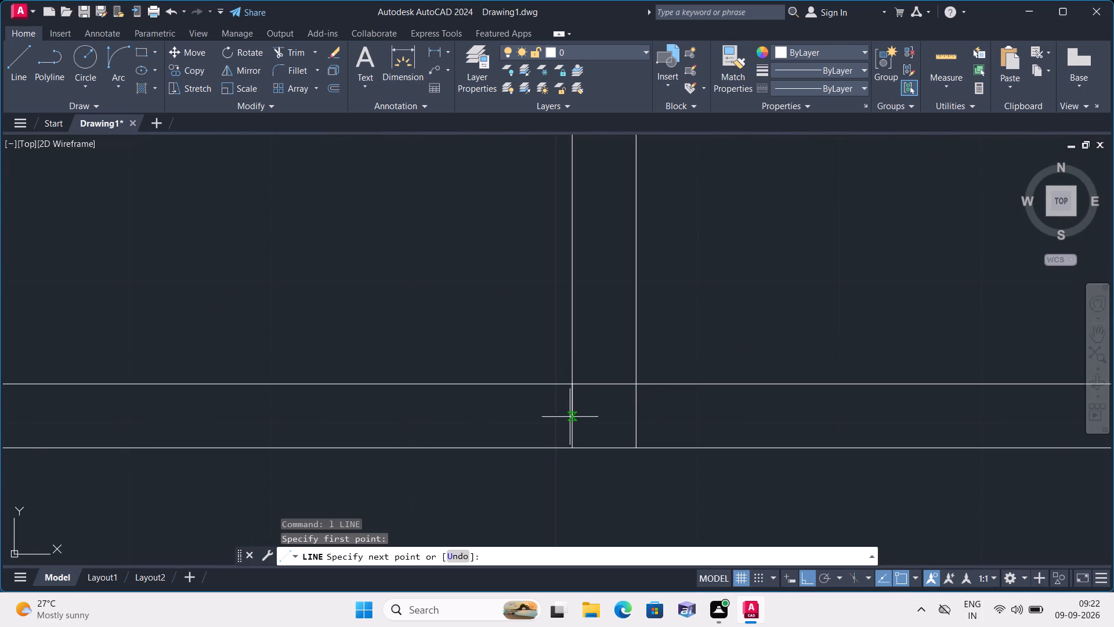
click(574, 446)
key(space)
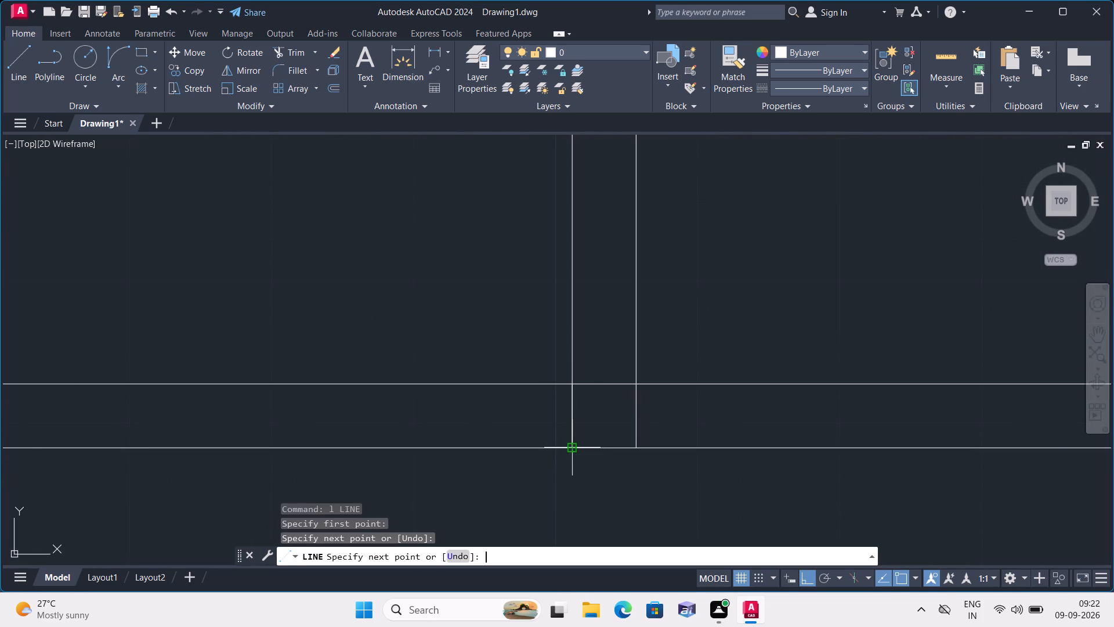
Copy the door's arc, leaf and both 2" jamb lines from the right jamb's midpoint to the midpoint of the full-width partition's new jamb line.
scroll(399, 302, down, 2)
middle_drag(384, 288, 432, 381)
scroll(379, 312, up, 2)
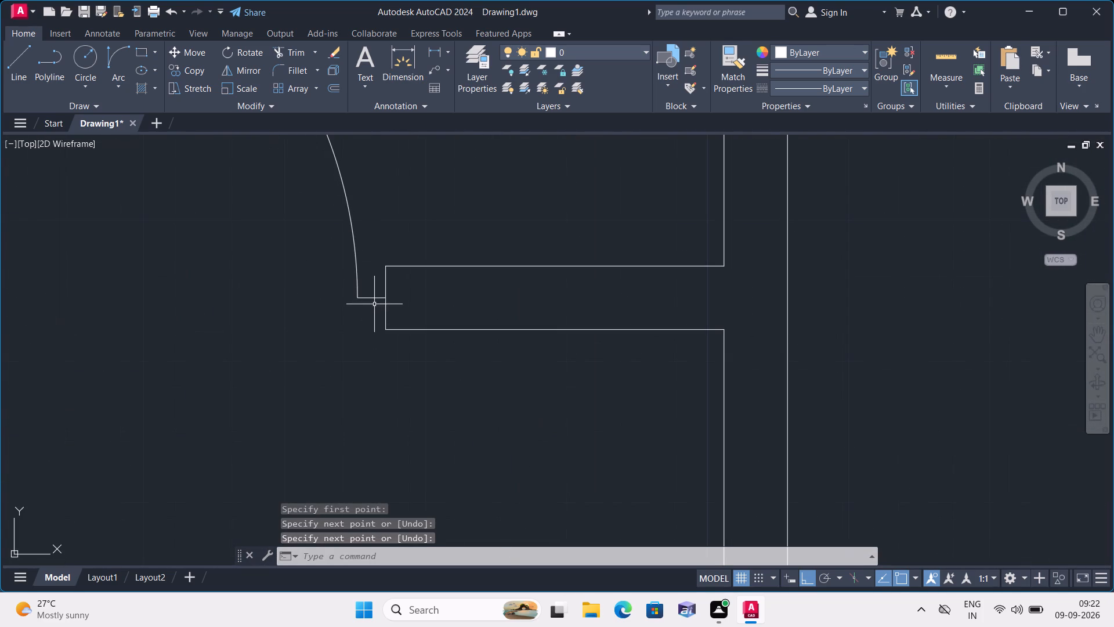
click(372, 297)
click(354, 251)
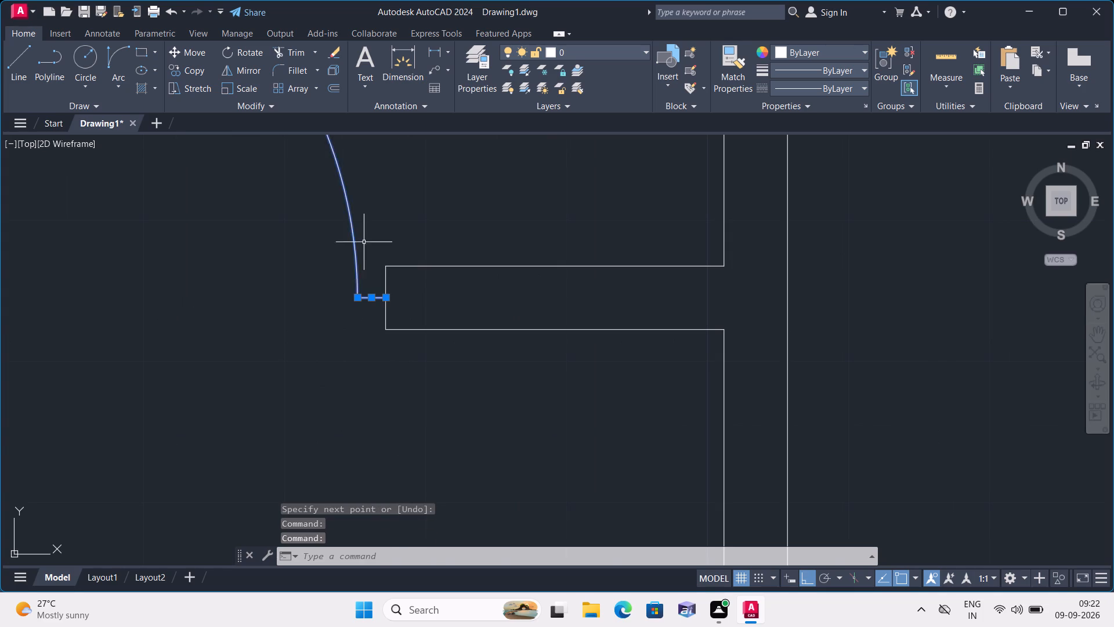
scroll(364, 240, down, 2)
middle_drag(364, 239, 451, 322)
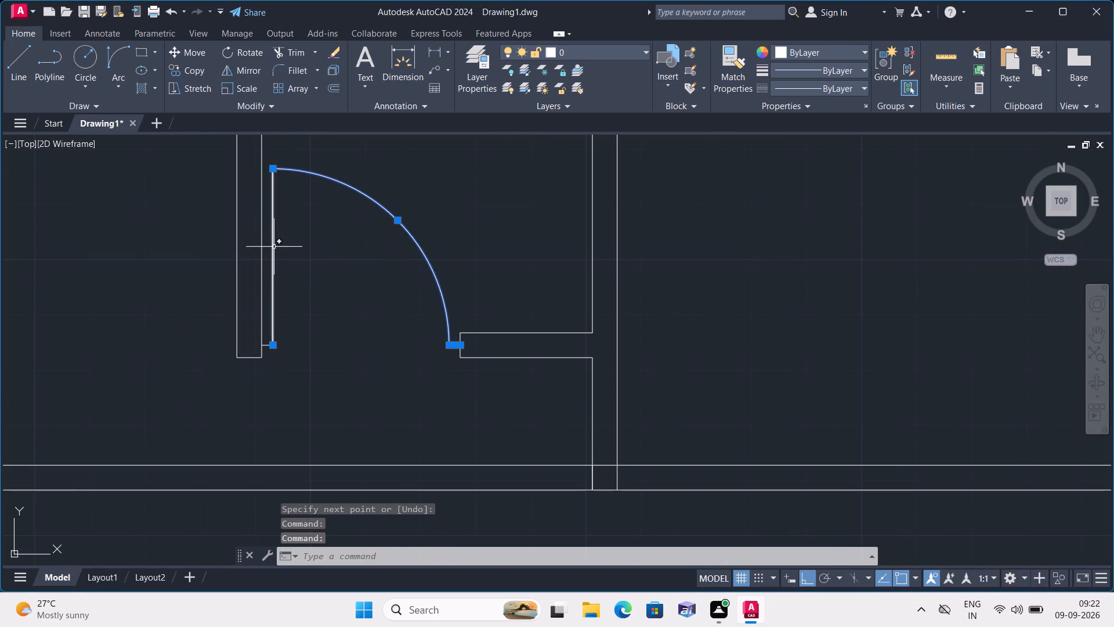
click(274, 246)
scroll(271, 356, up, 4)
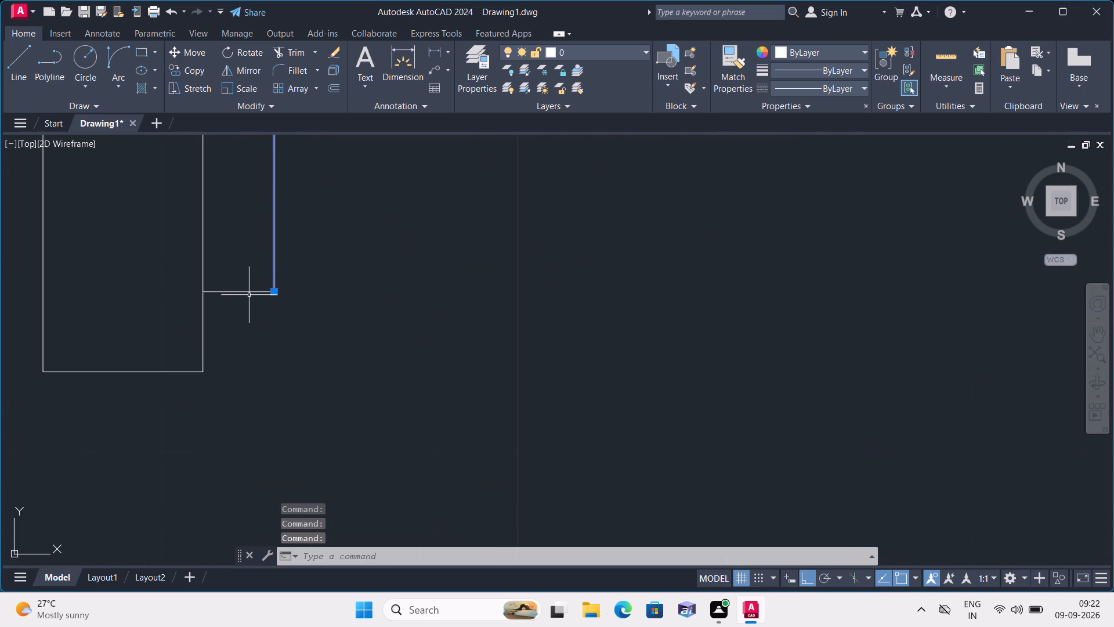
click(249, 293)
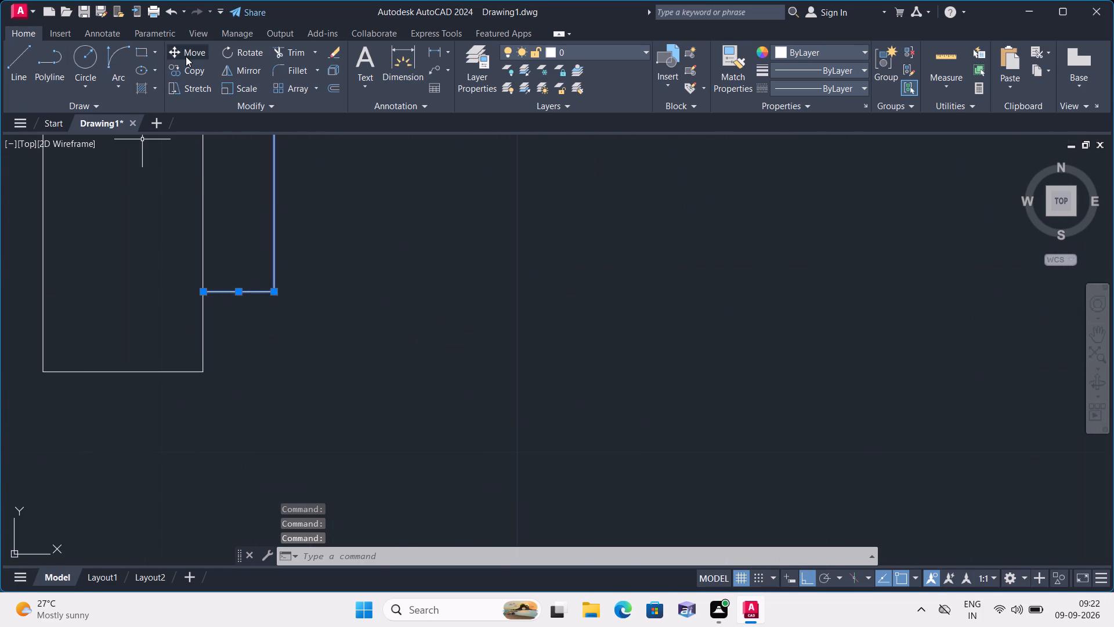
click(182, 66)
scroll(342, 219, down, 1)
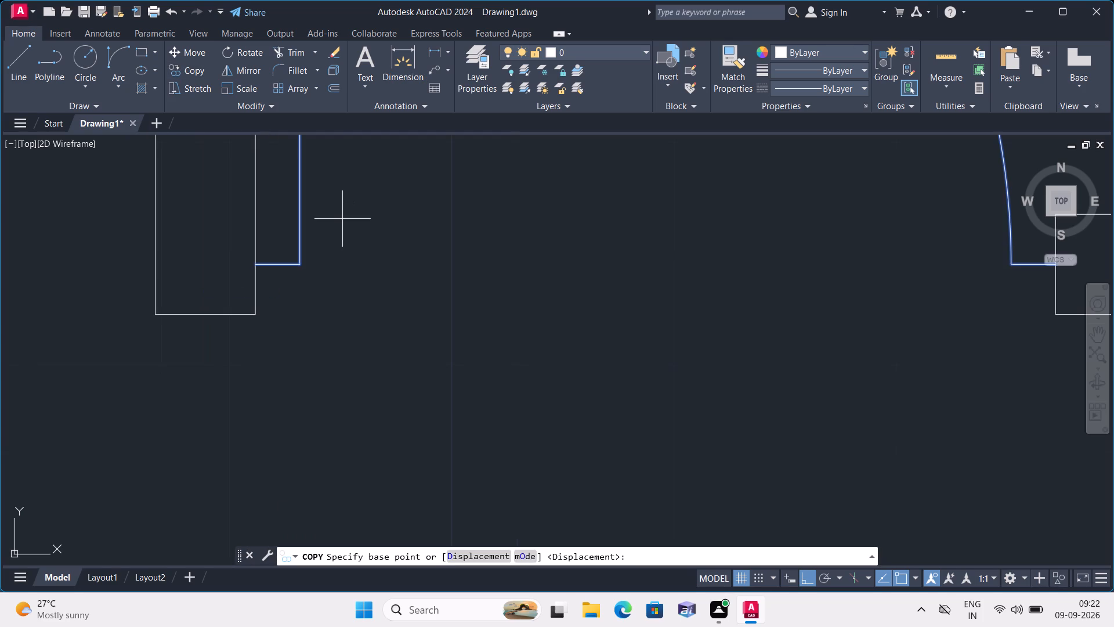
scroll(342, 219, down, 1)
scroll(390, 266, down, 1)
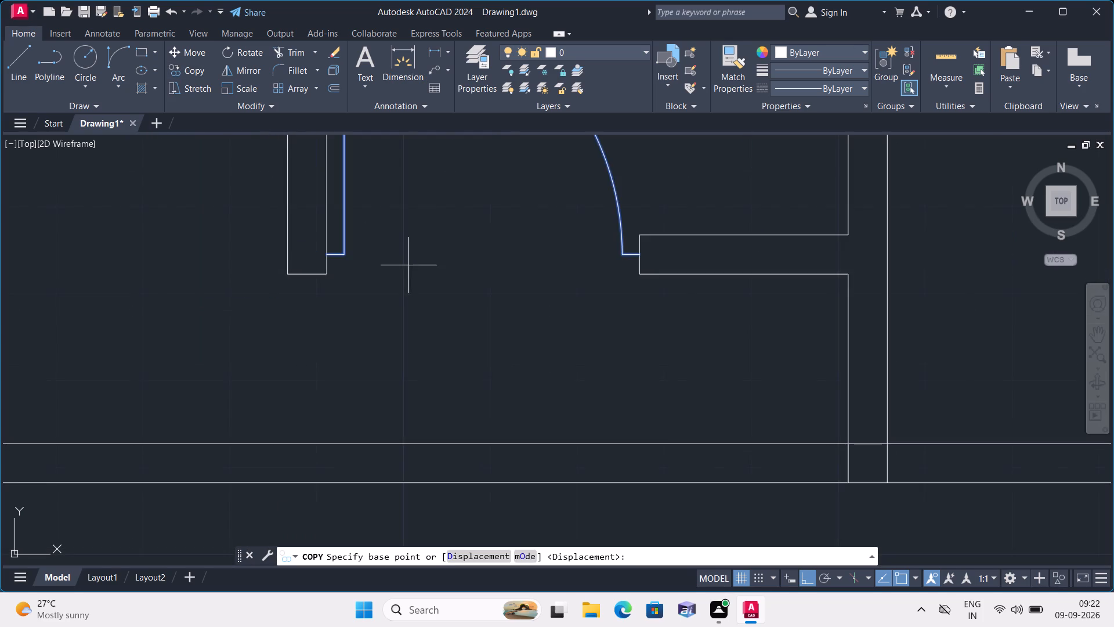
middle_drag(402, 265, 299, 269)
scroll(529, 292, up, 2)
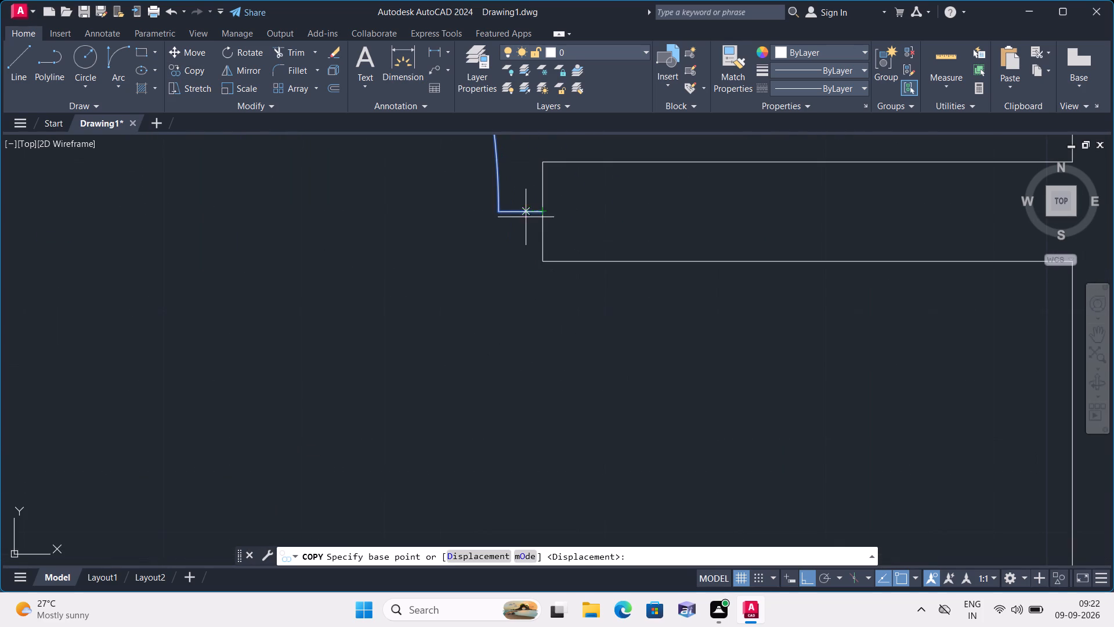
click(544, 208)
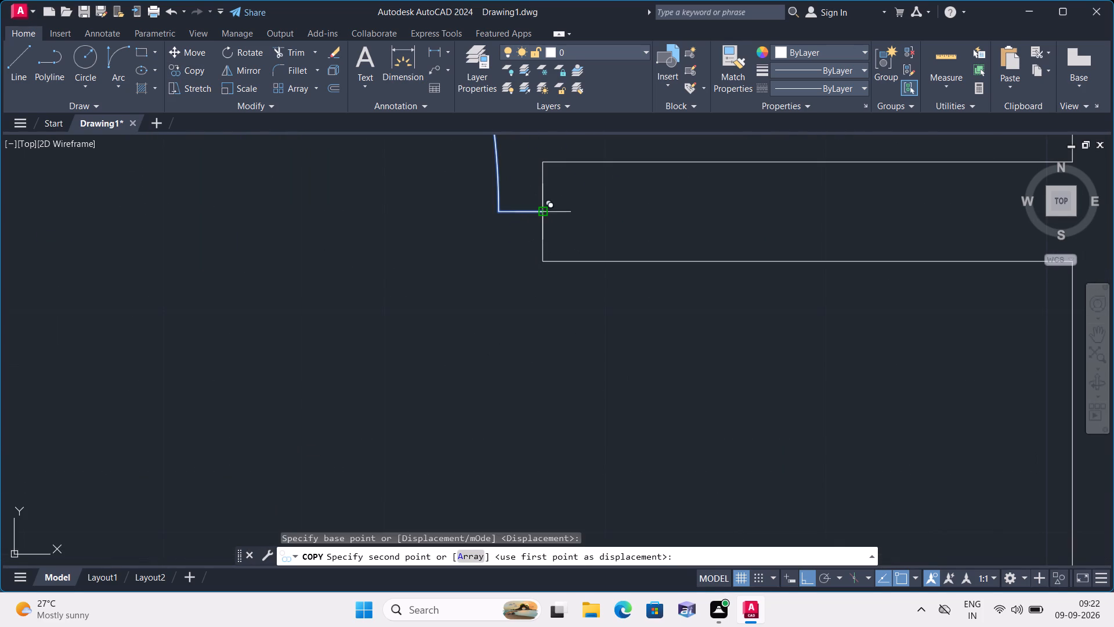
scroll(544, 260, down, 4)
middle_drag(614, 397, 418, 218)
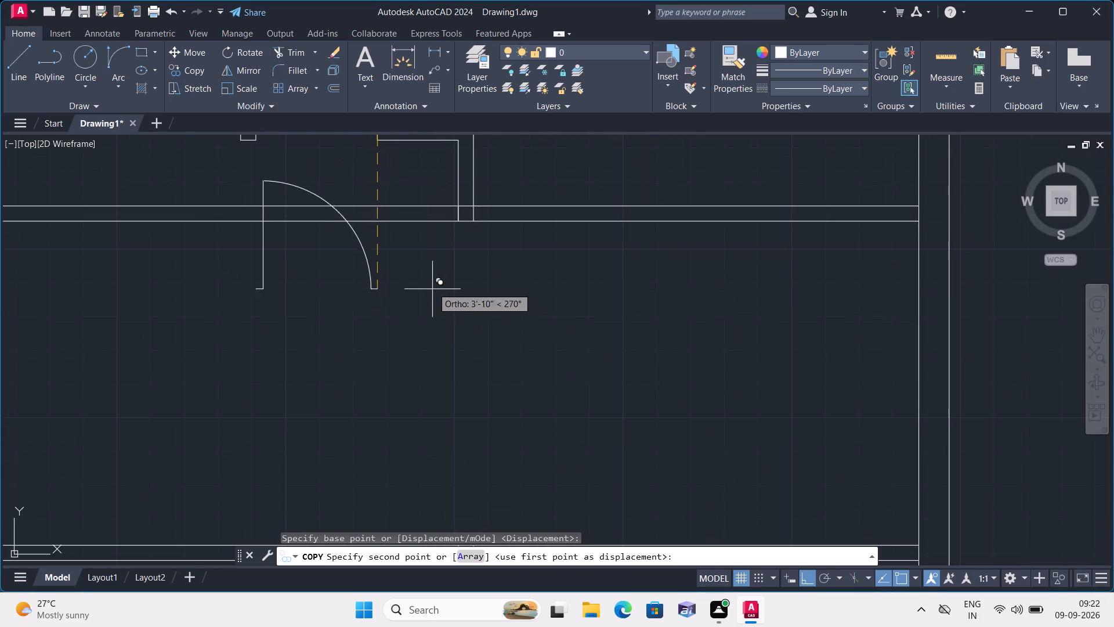
scroll(472, 272, down, 2)
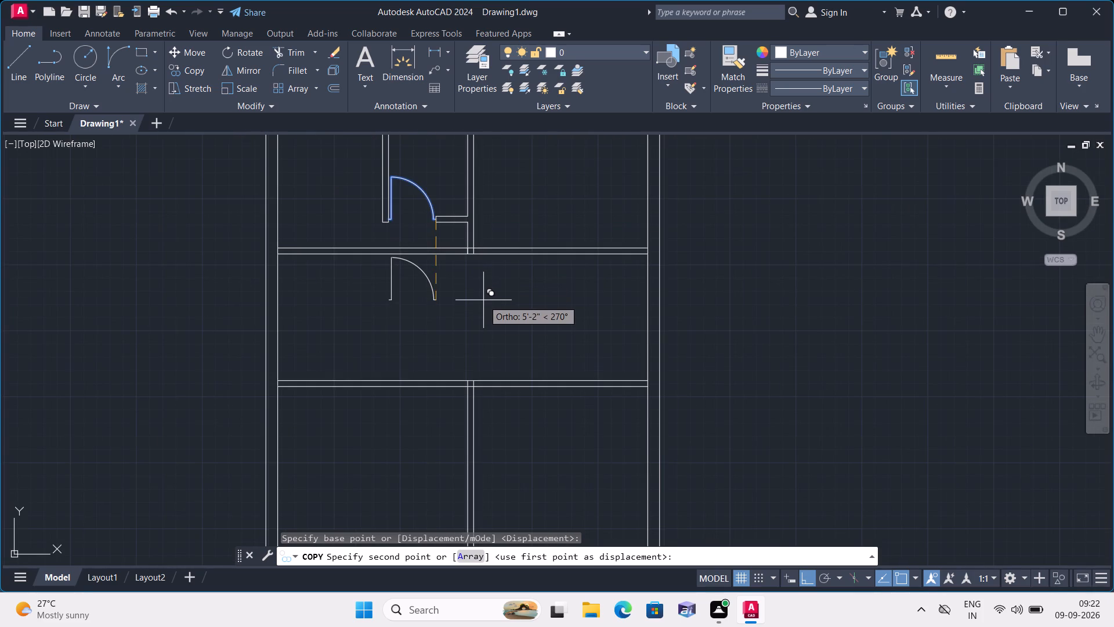
key(F8)
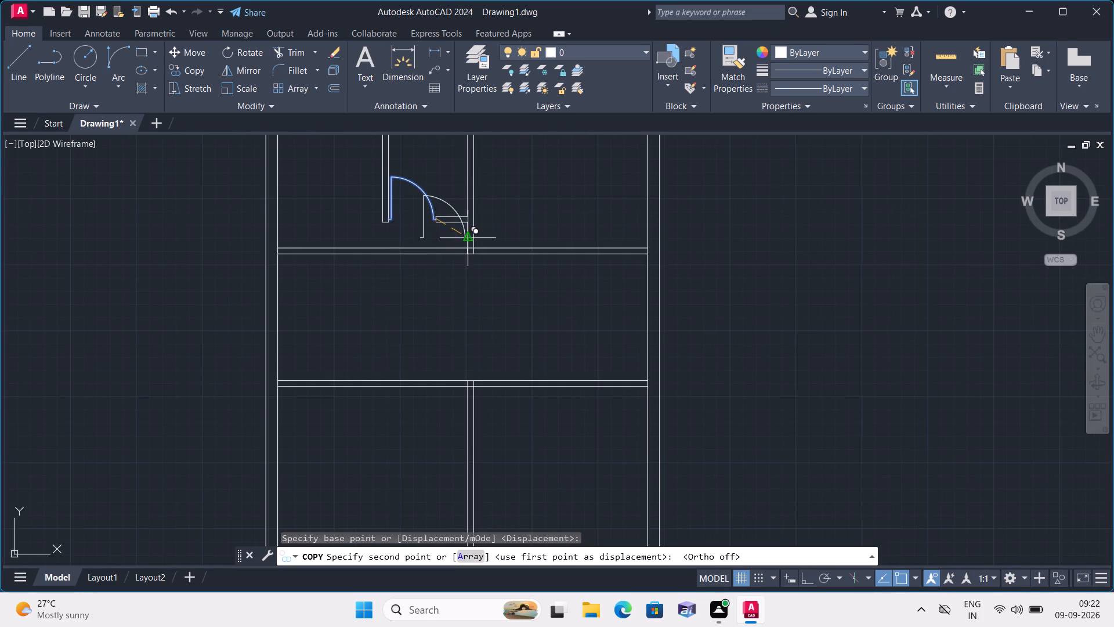
scroll(461, 248, up, 6)
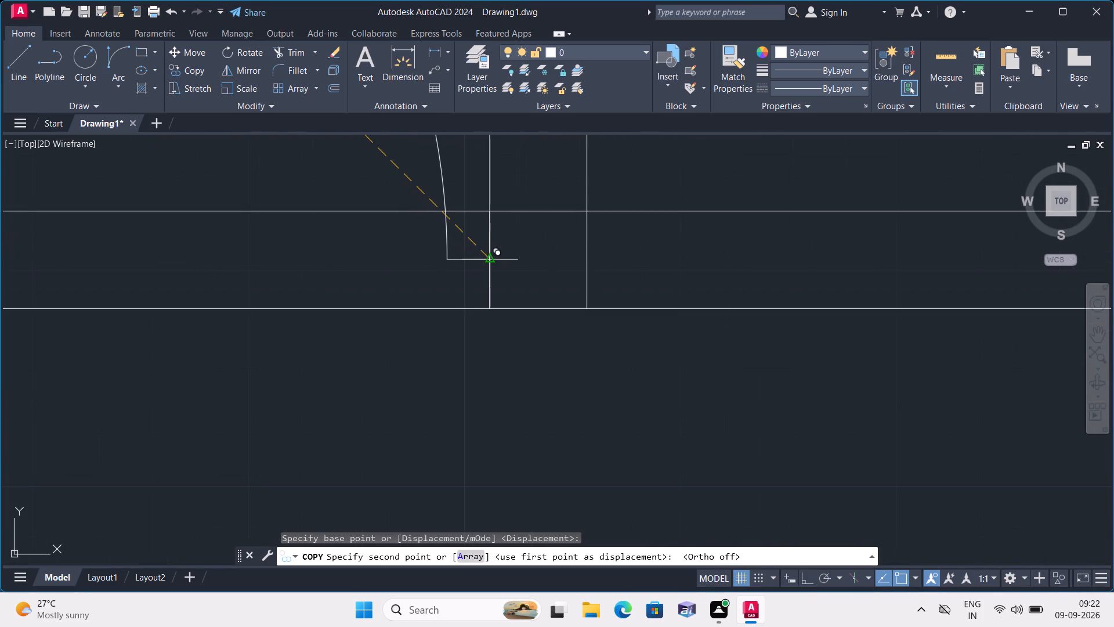
click(487, 254)
scroll(494, 276, down, 5)
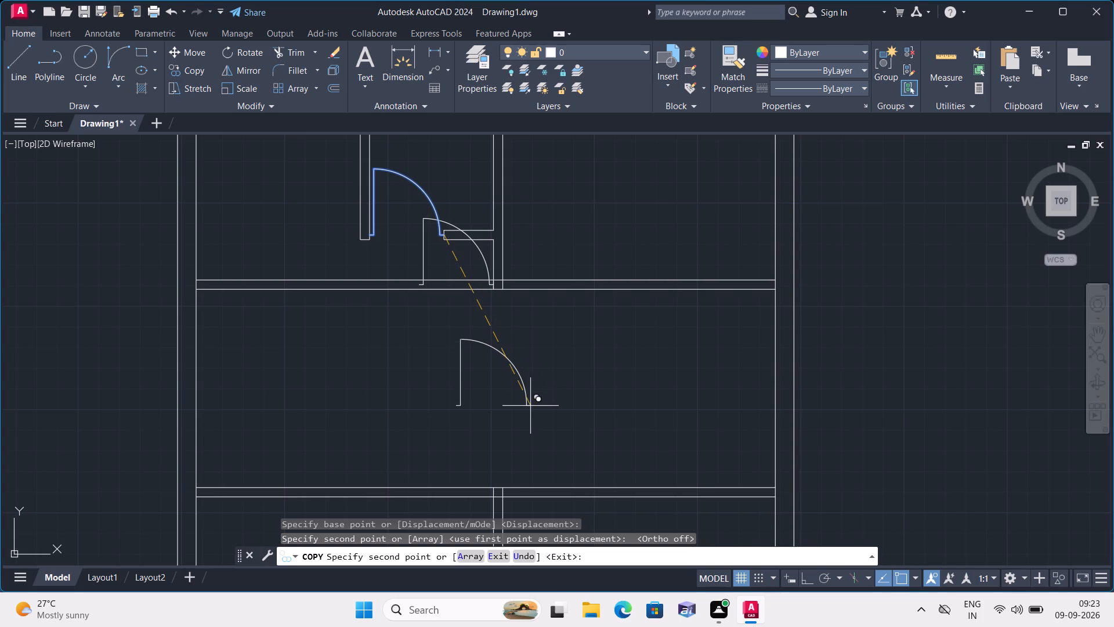
scroll(530, 406, down, 1)
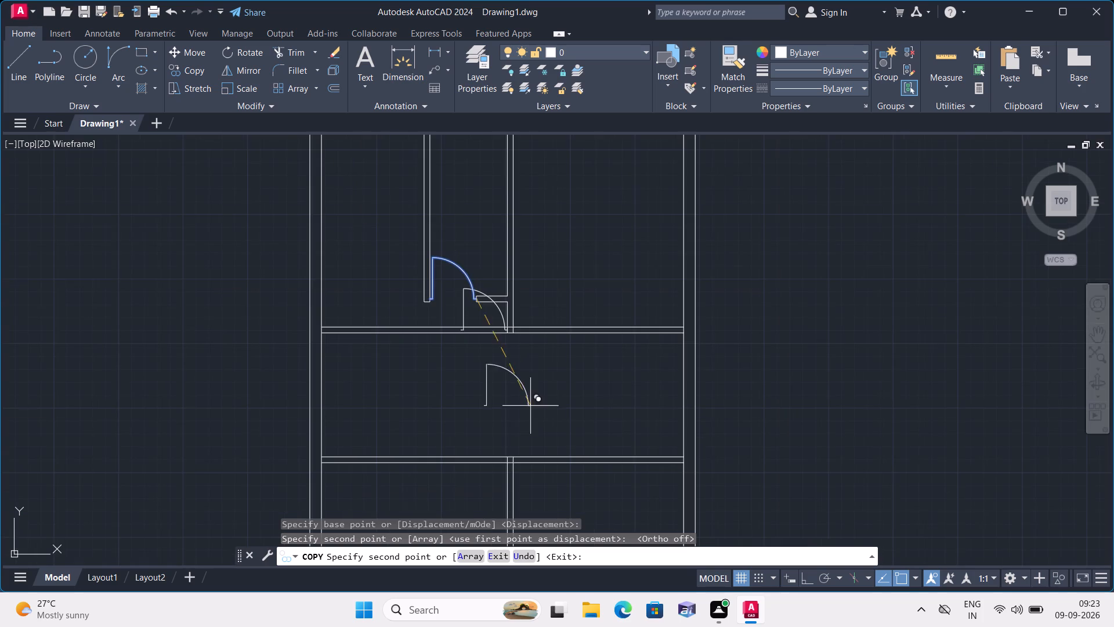
scroll(549, 383, down, 2)
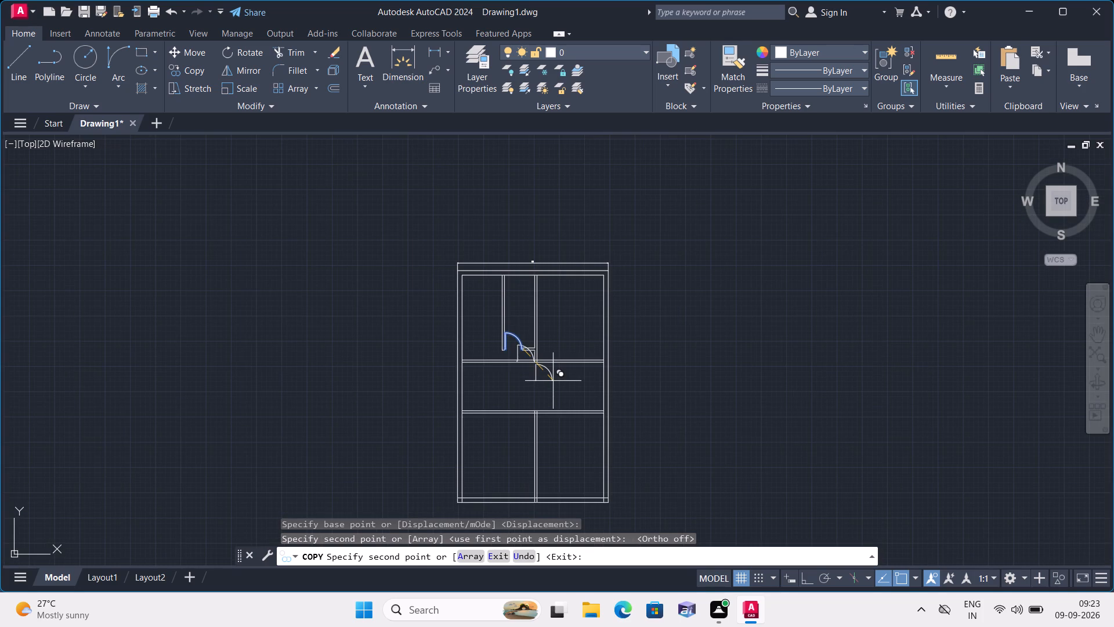
scroll(553, 381, up, 1)
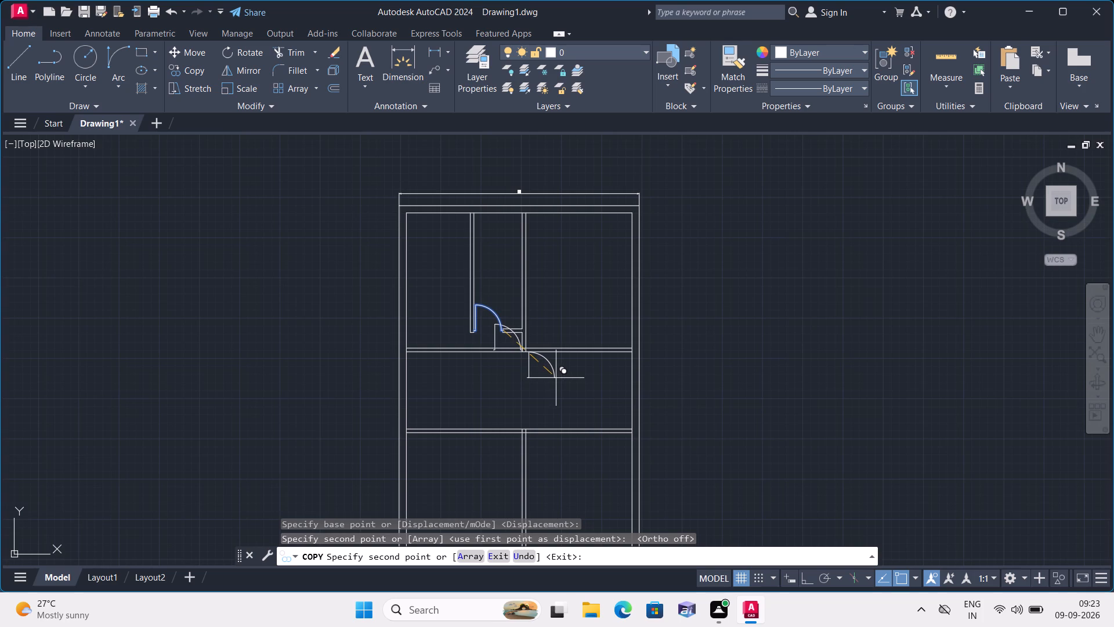
key(Escape)
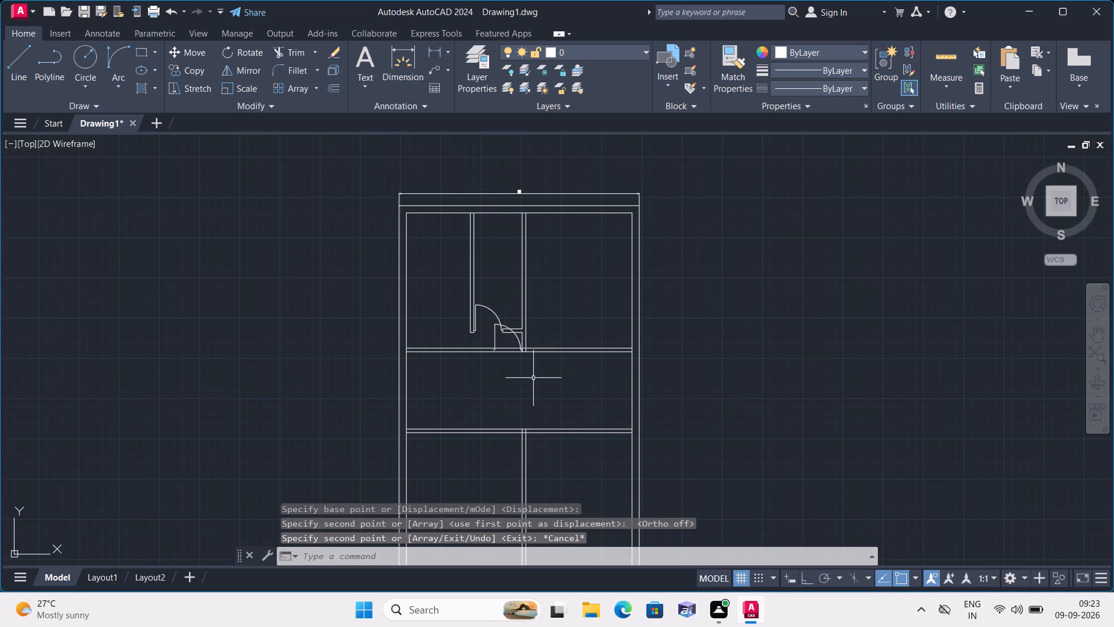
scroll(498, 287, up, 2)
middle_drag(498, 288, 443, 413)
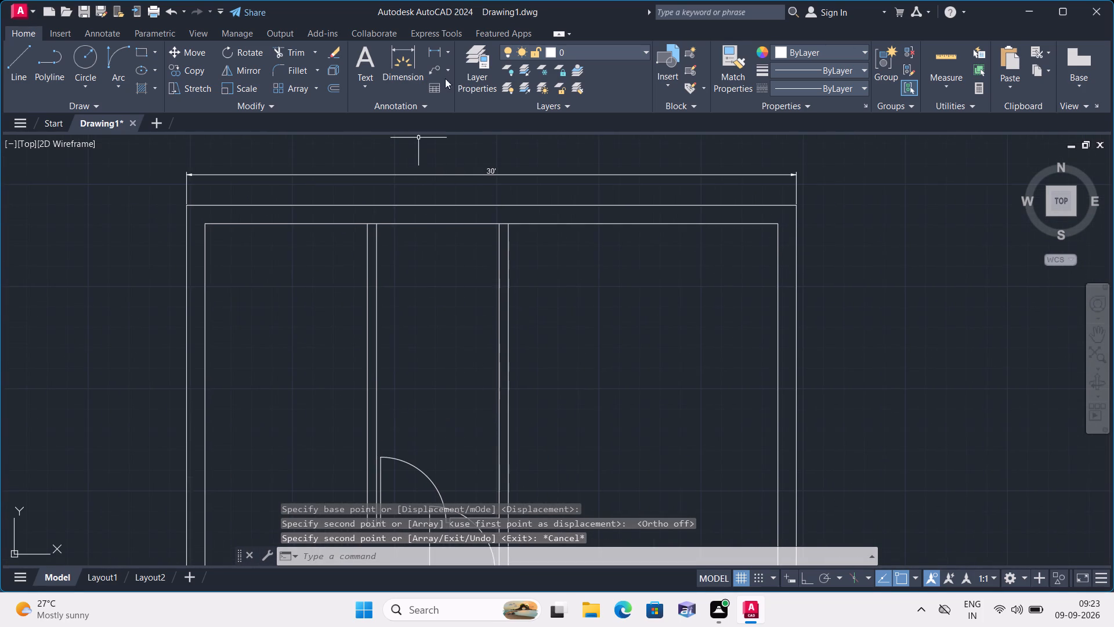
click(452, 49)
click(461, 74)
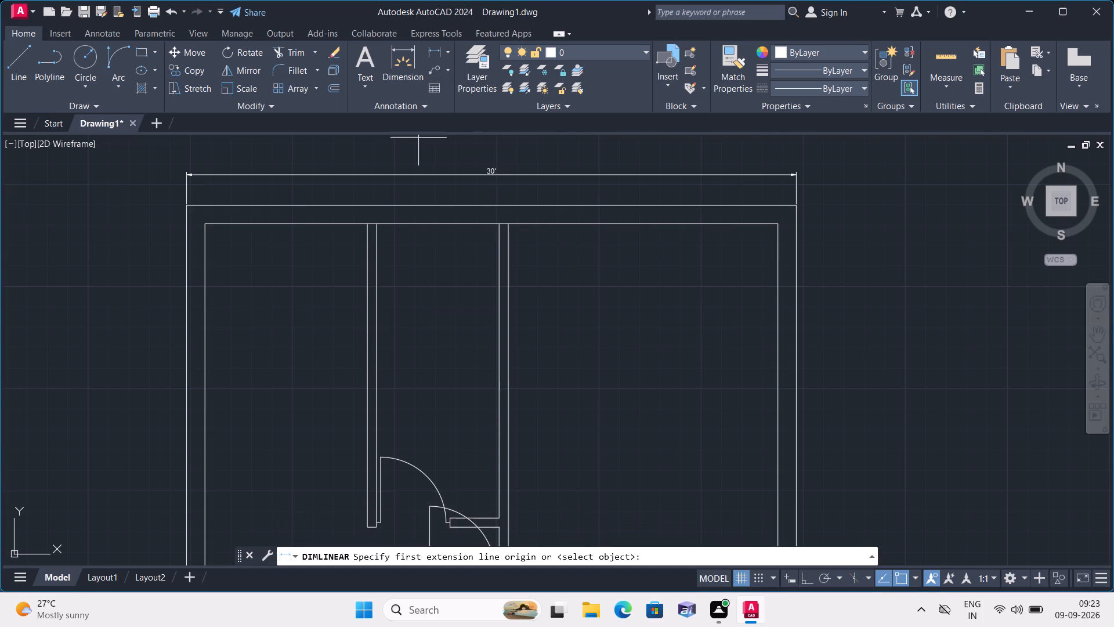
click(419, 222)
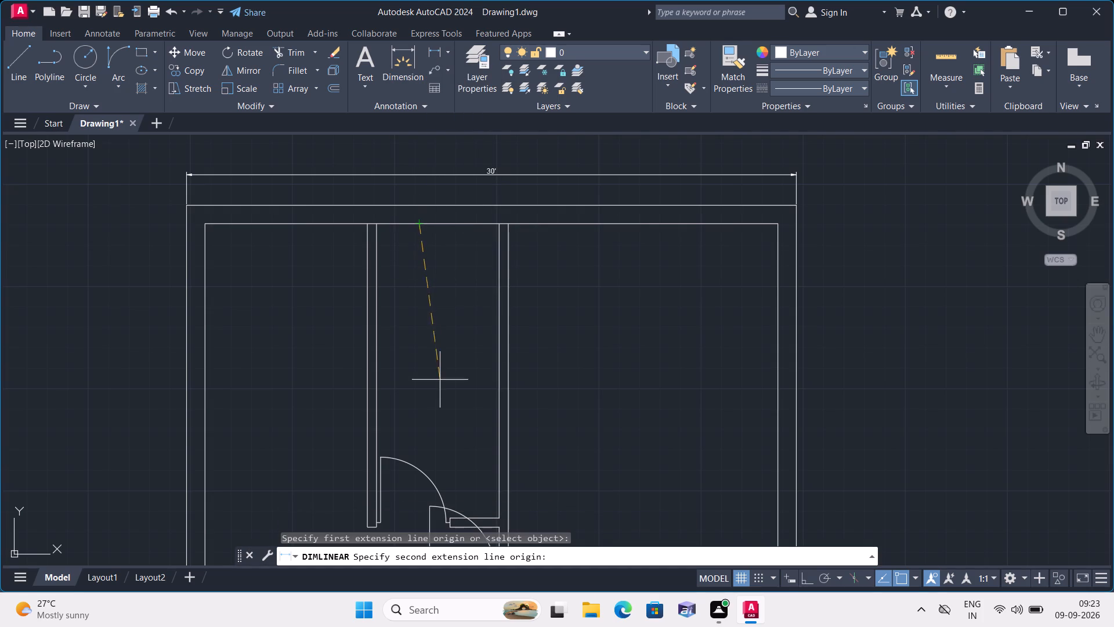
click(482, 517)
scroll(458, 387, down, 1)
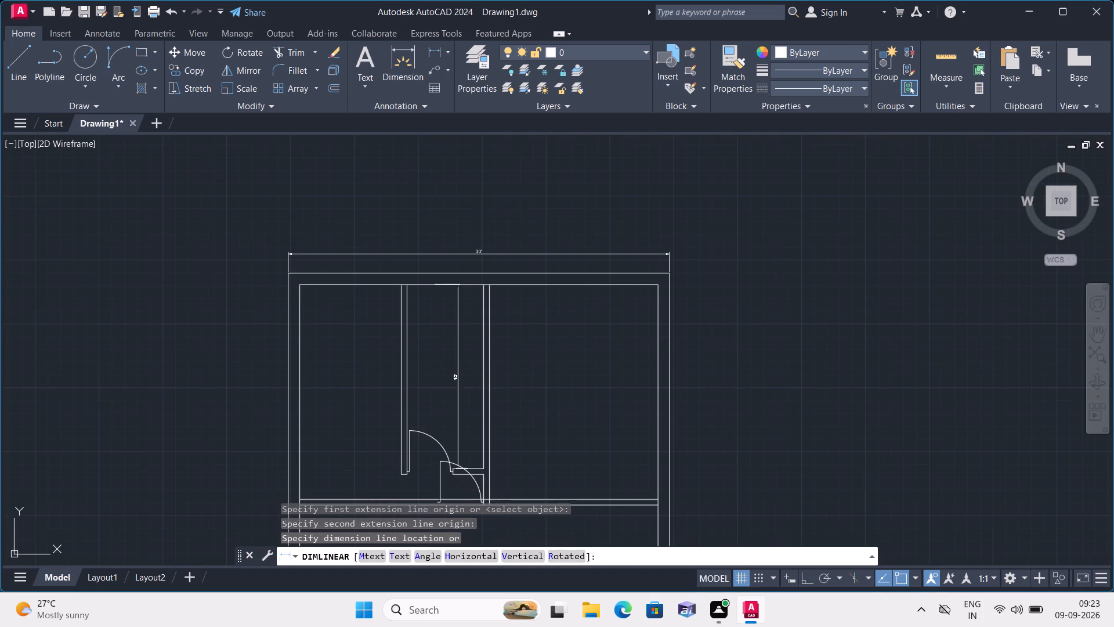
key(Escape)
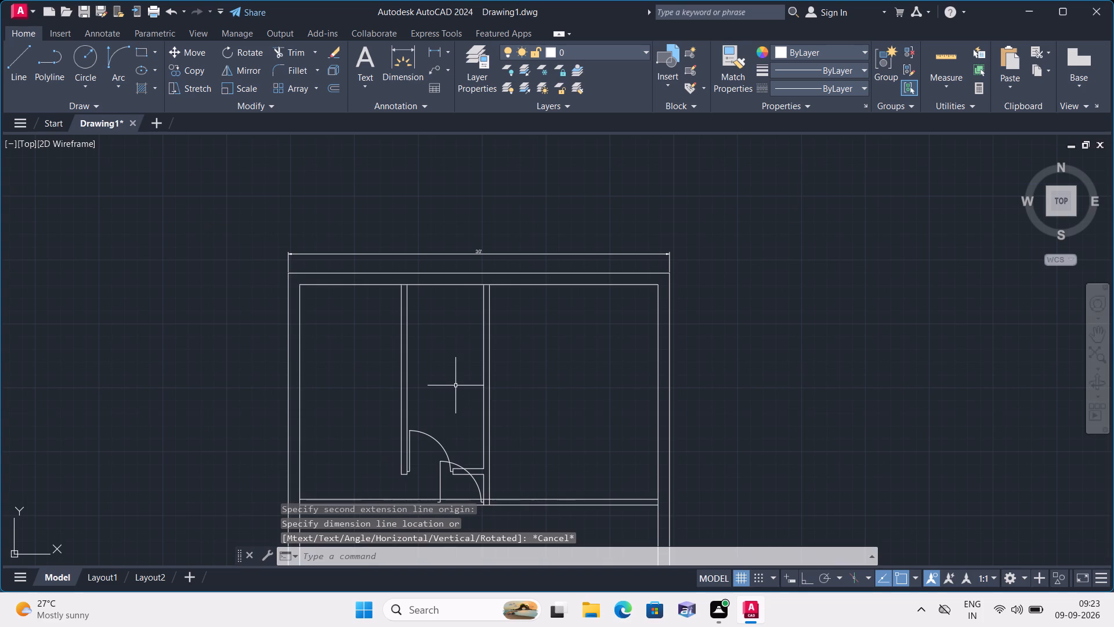
Offset the top outer wall's inner line 8' downward into the rooms.
text(offset)
key(space)
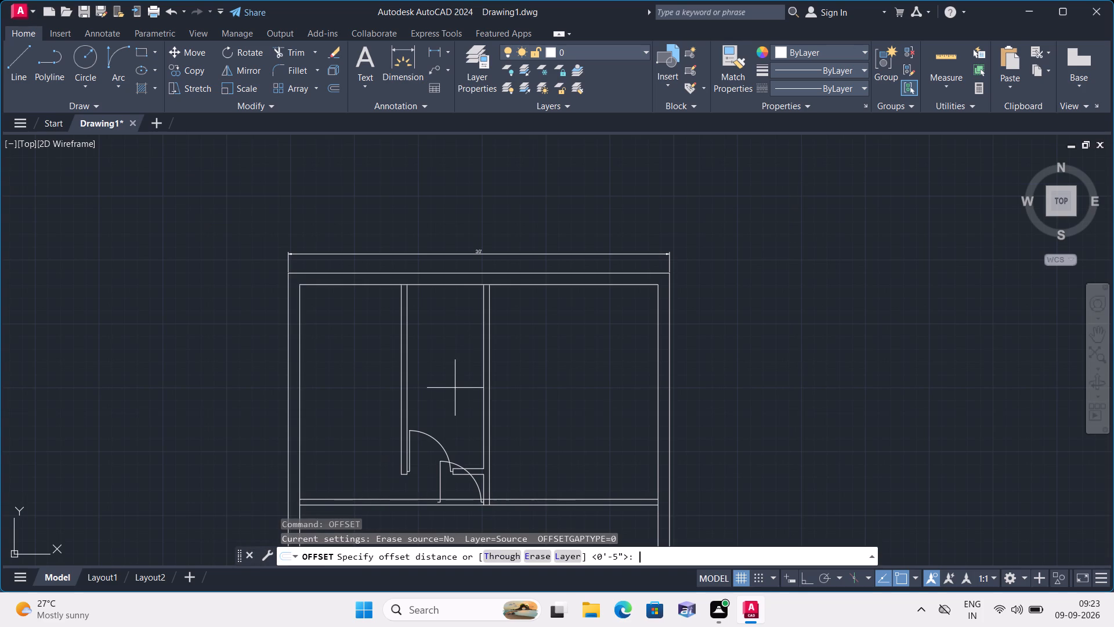
key(8)
key(apostrophe)
key(space)
click(472, 286)
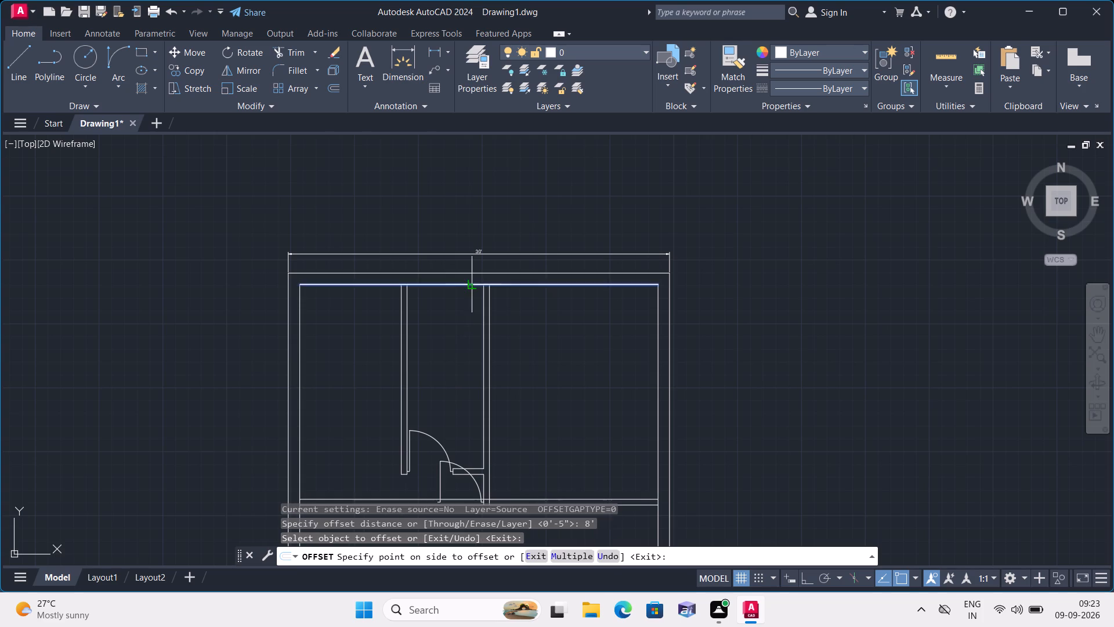
click(436, 382)
key(space)
Offset the new horizontal line 4.5" downward to form the second face of a partition.
key(space)
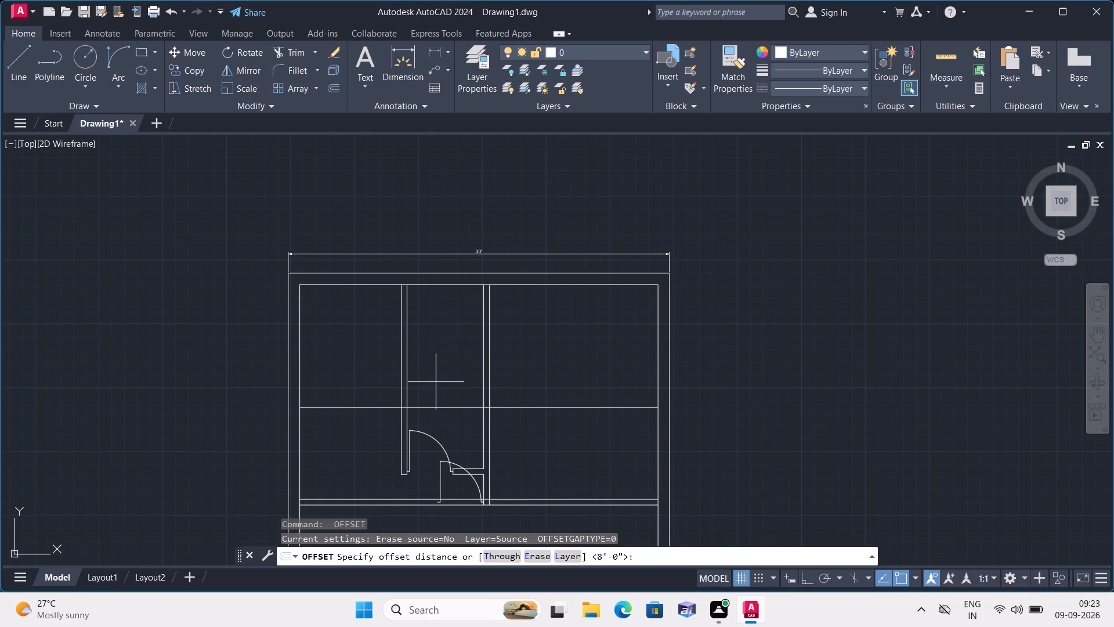
text(4.5")
key(space)
click(447, 408)
click(448, 421)
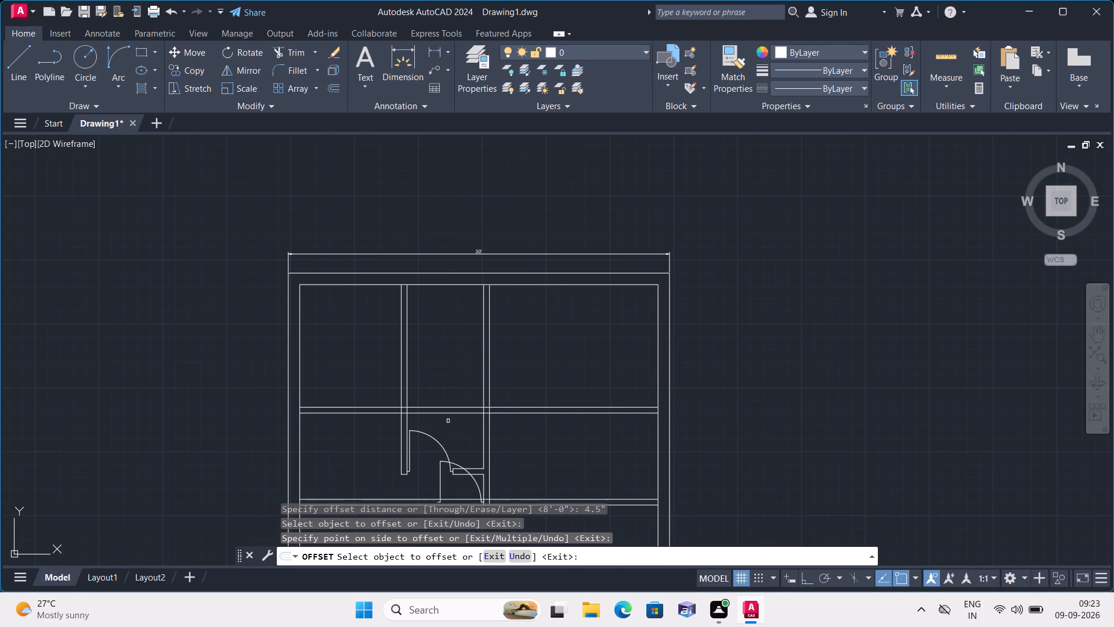
key(Escape)
Draw a line across the new 4.5" horizontal partition, aligned with the left vertical partition's right face, as a jamb.
scroll(465, 467, up, 1)
middle_drag(453, 417, 452, 412)
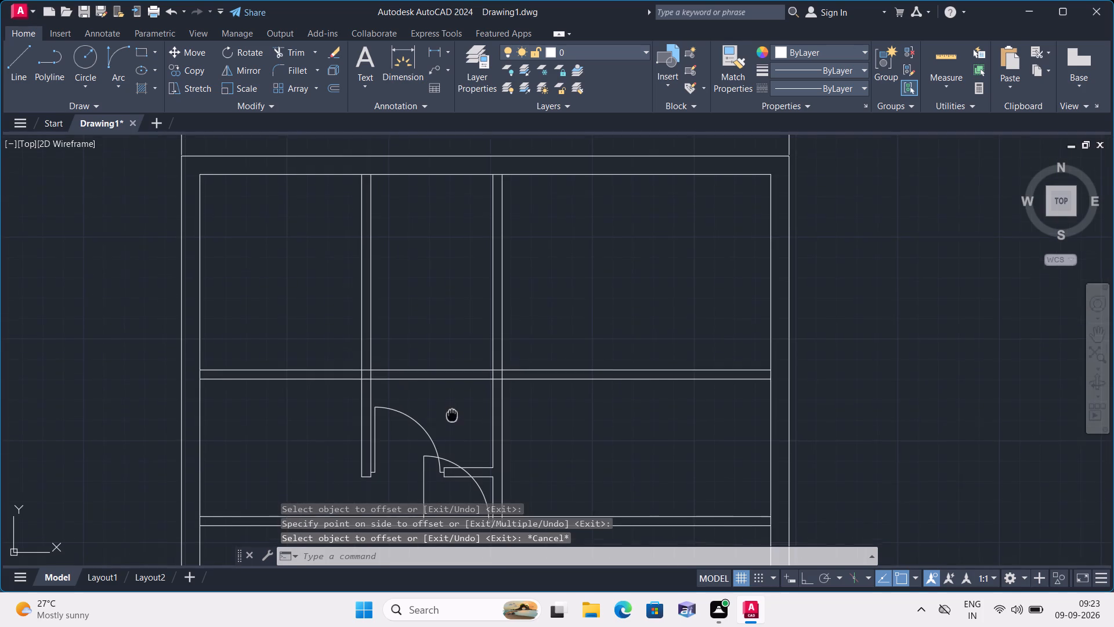
middle_drag(452, 412, 475, 332)
scroll(401, 358, up, 2)
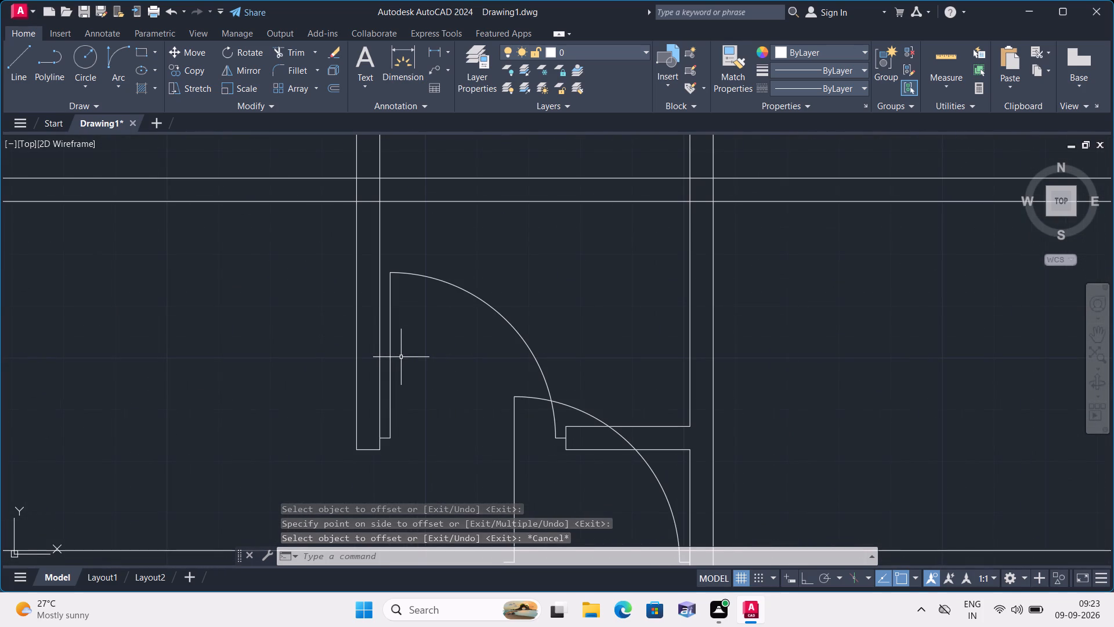
text(l)
key(space)
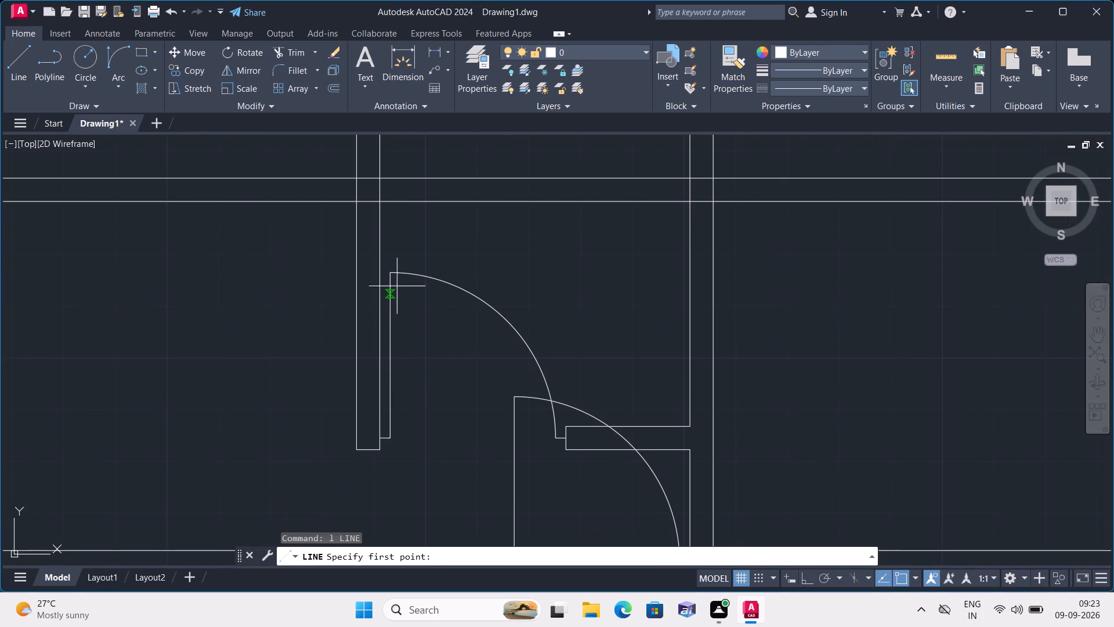
click(378, 181)
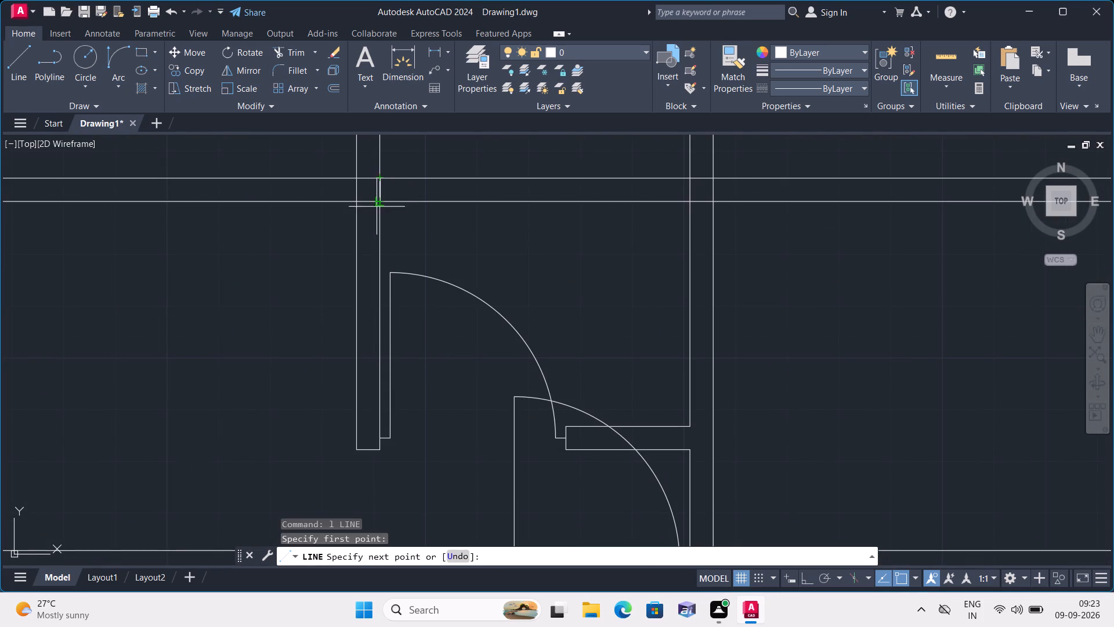
click(378, 201)
key(space)
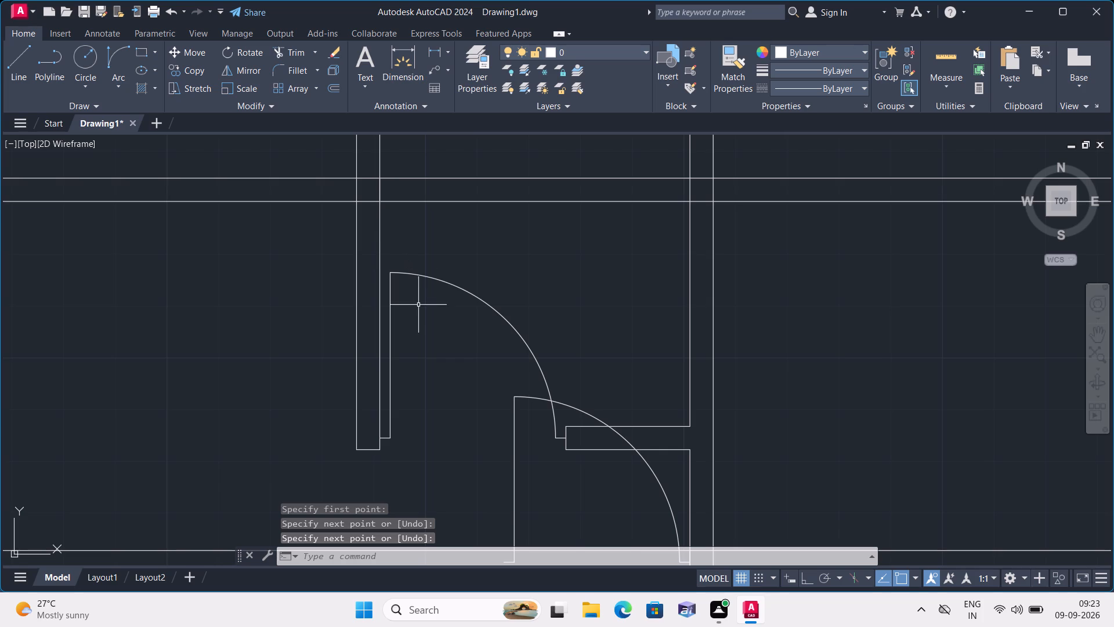
scroll(419, 307, down, 1)
scroll(409, 386, up, 1)
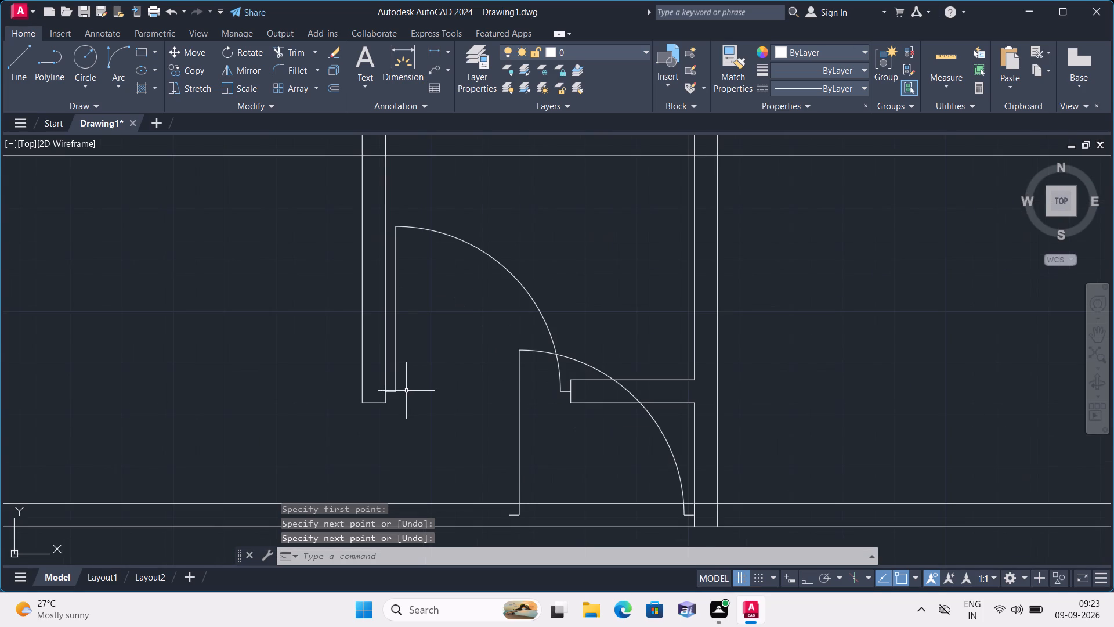
Copy the upper door's leaf, arc and both short jamb lines from its left jamb point to the midpoint of the new partition's jamb line.
click(389, 394)
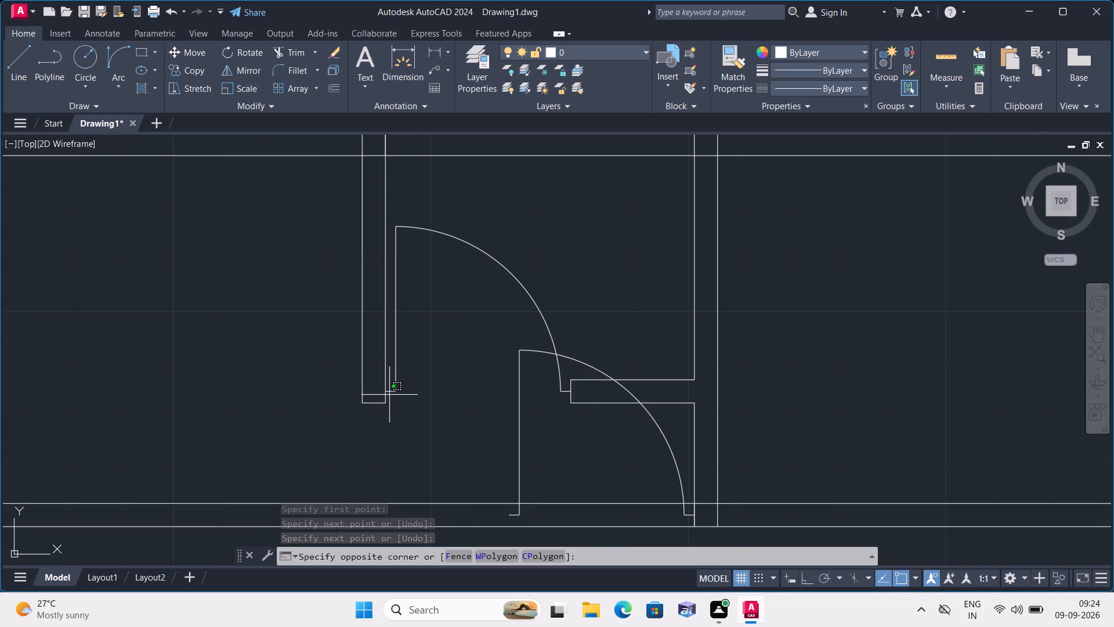
double_click(392, 392)
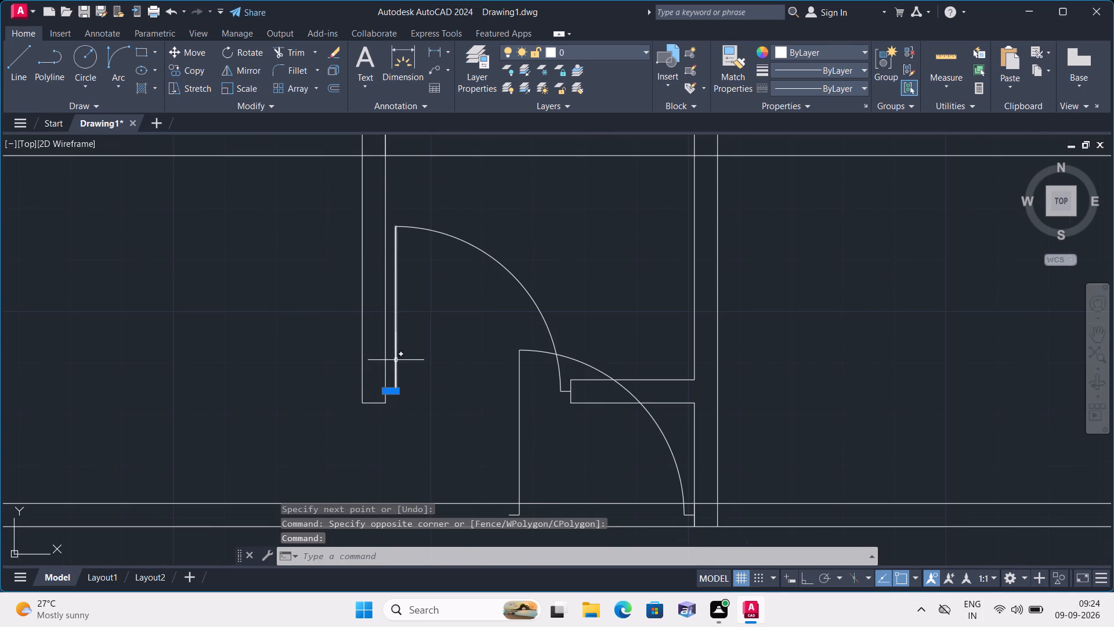
click(396, 360)
click(544, 311)
click(543, 315)
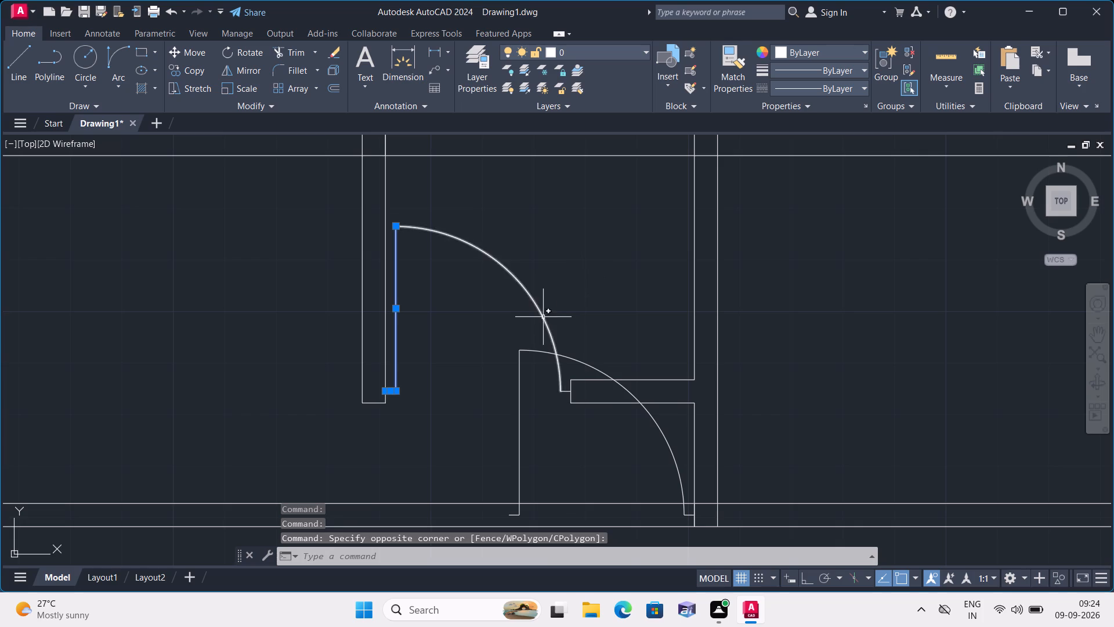
click(543, 319)
scroll(568, 394, up, 3)
click(568, 388)
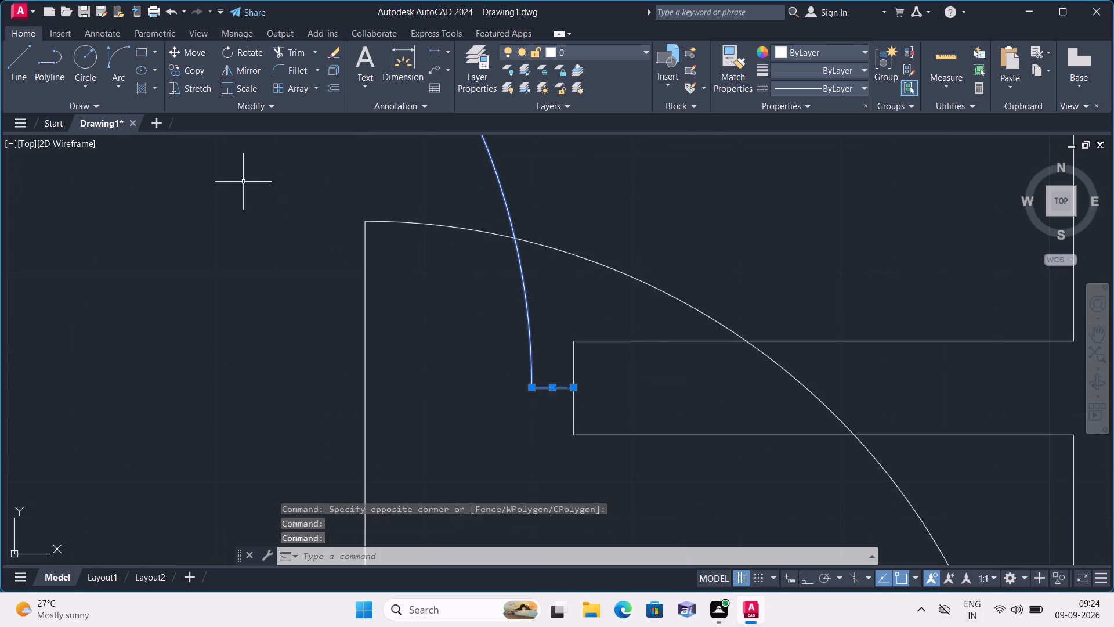
click(183, 68)
scroll(283, 343, down, 1)
scroll(368, 359, down, 1)
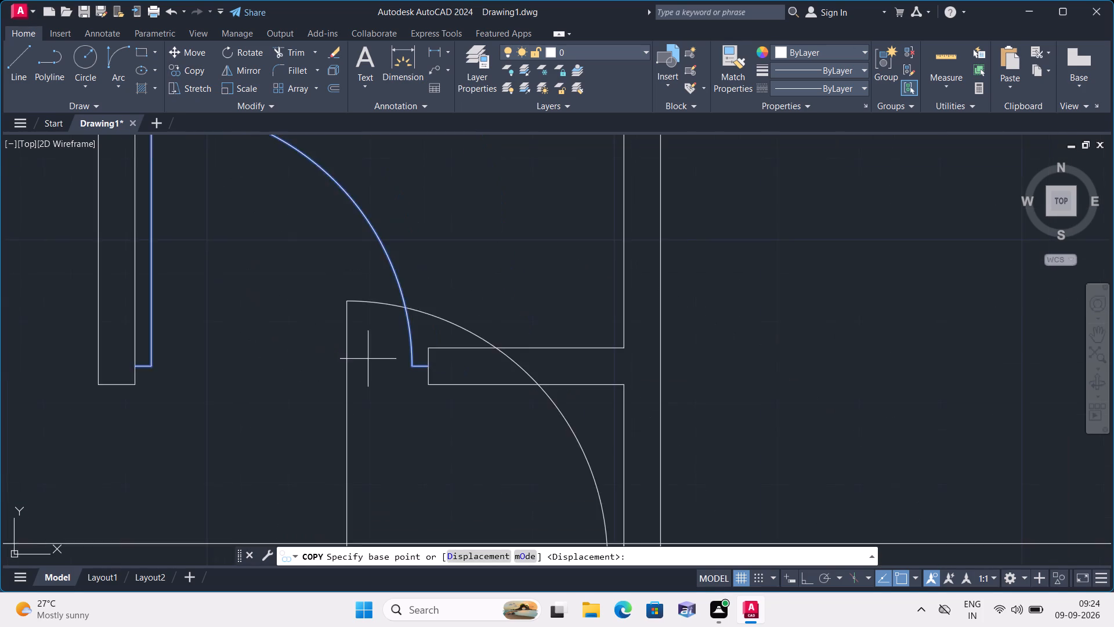
scroll(368, 359, down, 1)
scroll(205, 368, up, 2)
click(247, 358)
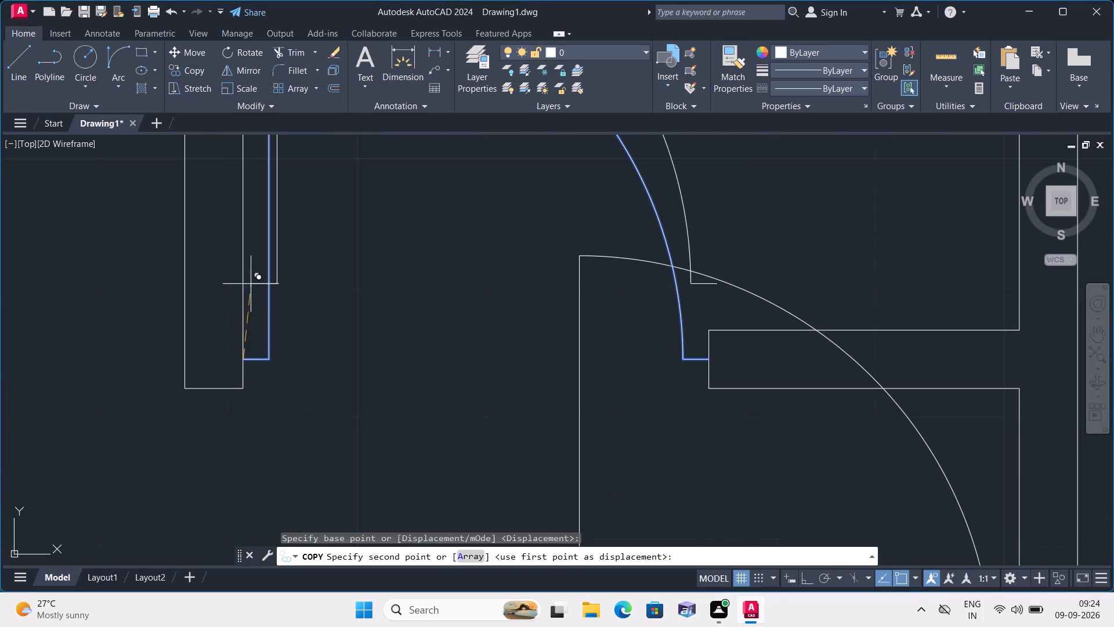
scroll(251, 284, down, 2)
middle_drag(247, 274, 261, 502)
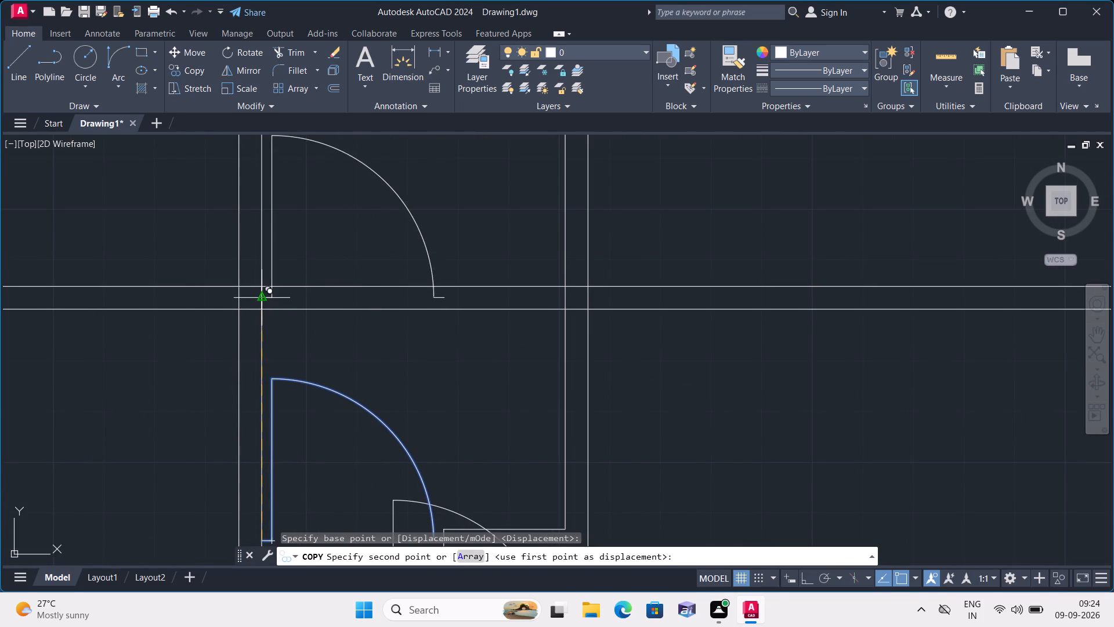
click(266, 299)
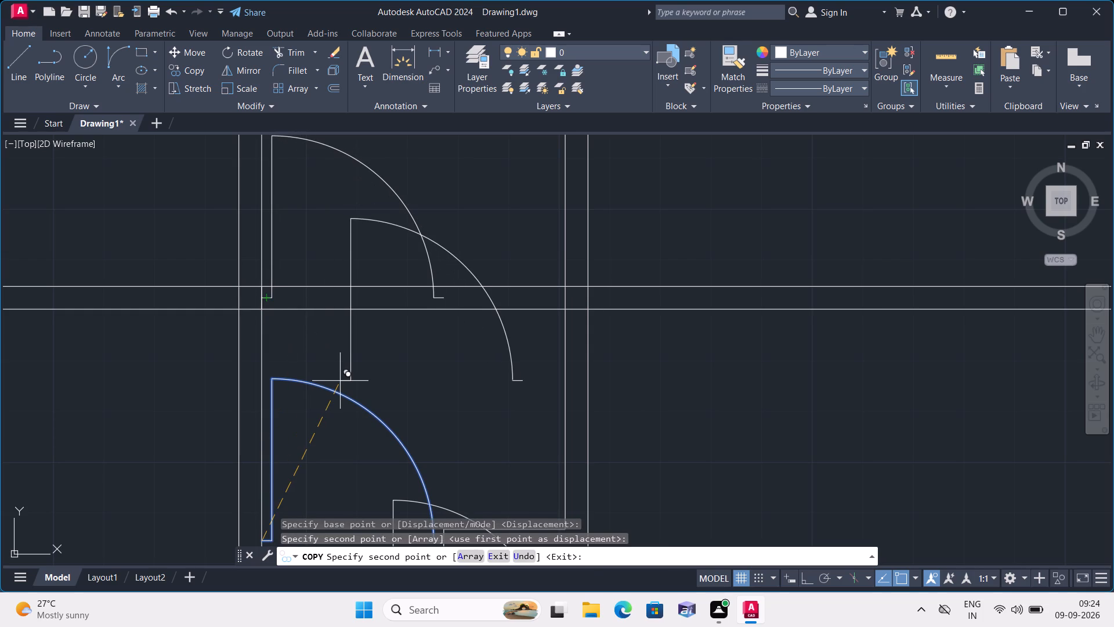
key(Escape)
Trim away the left vertical partition's lines below the new horizontal partition, along with the original door's leaf, arc and left jamb piece.
scroll(340, 381, down, 2)
middle_drag(357, 397, 342, 347)
scroll(342, 347, up, 1)
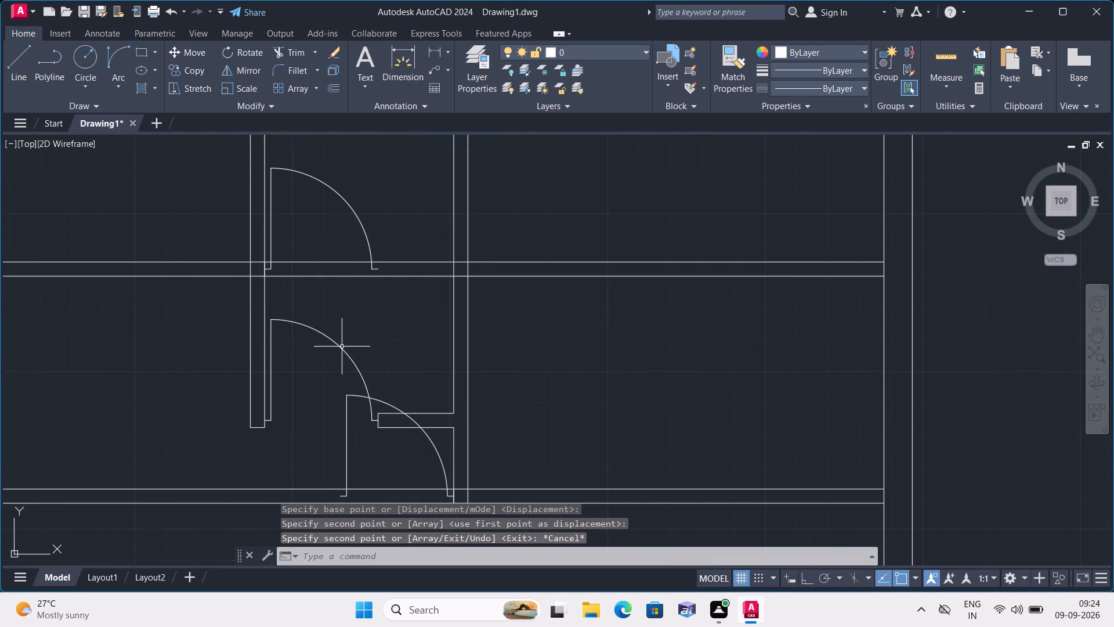
text(trim)
key(space)
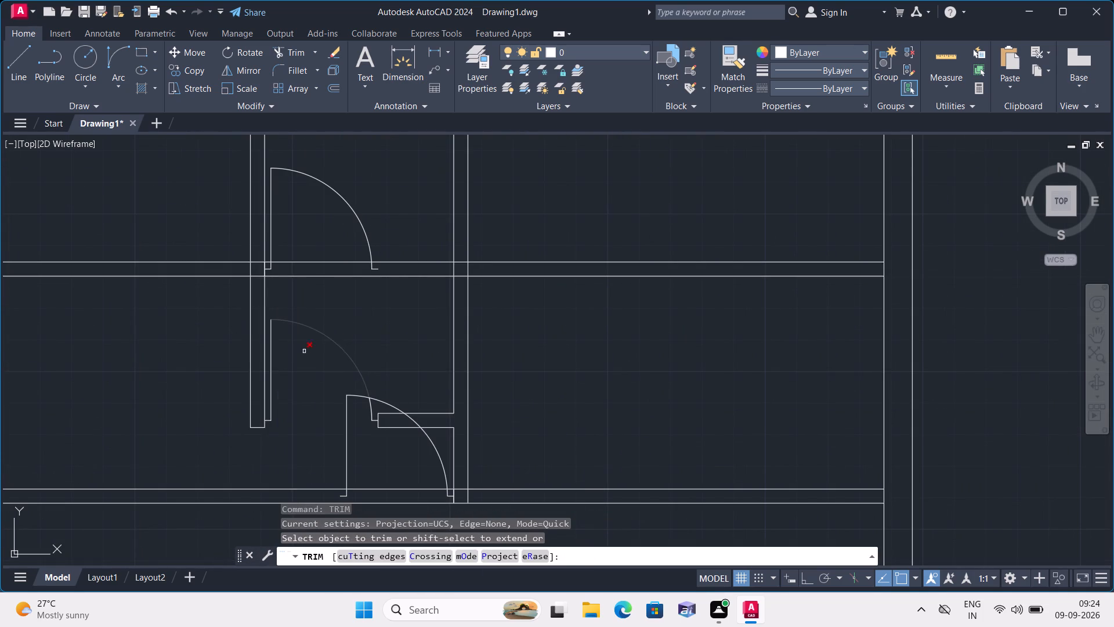
drag(214, 387, 222, 380)
click(342, 329)
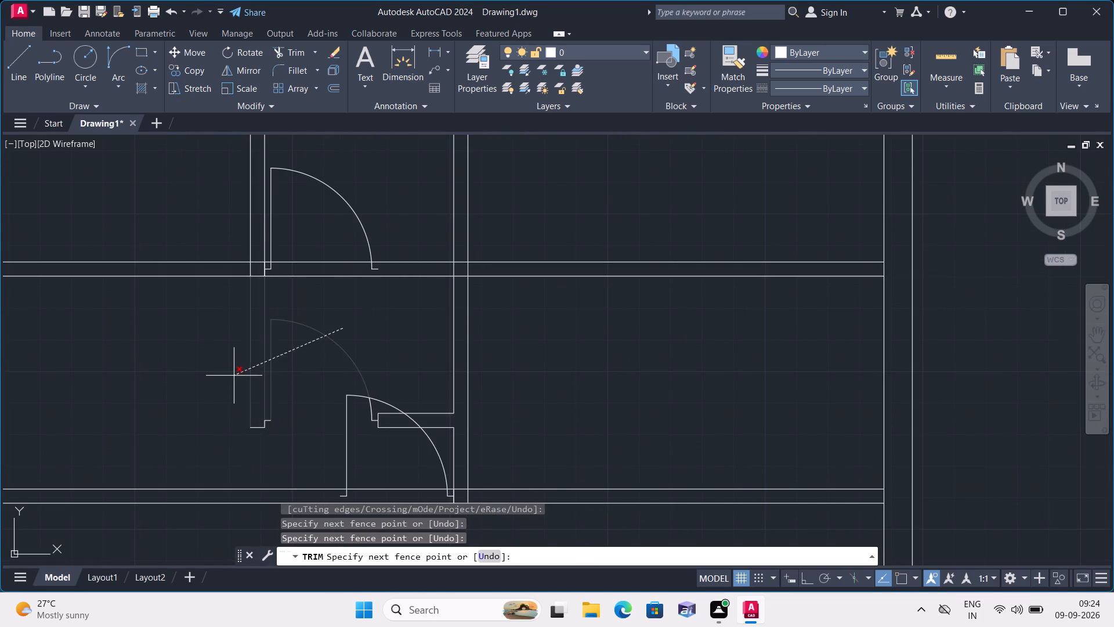
click(233, 376)
drag(262, 419, 263, 428)
click(270, 424)
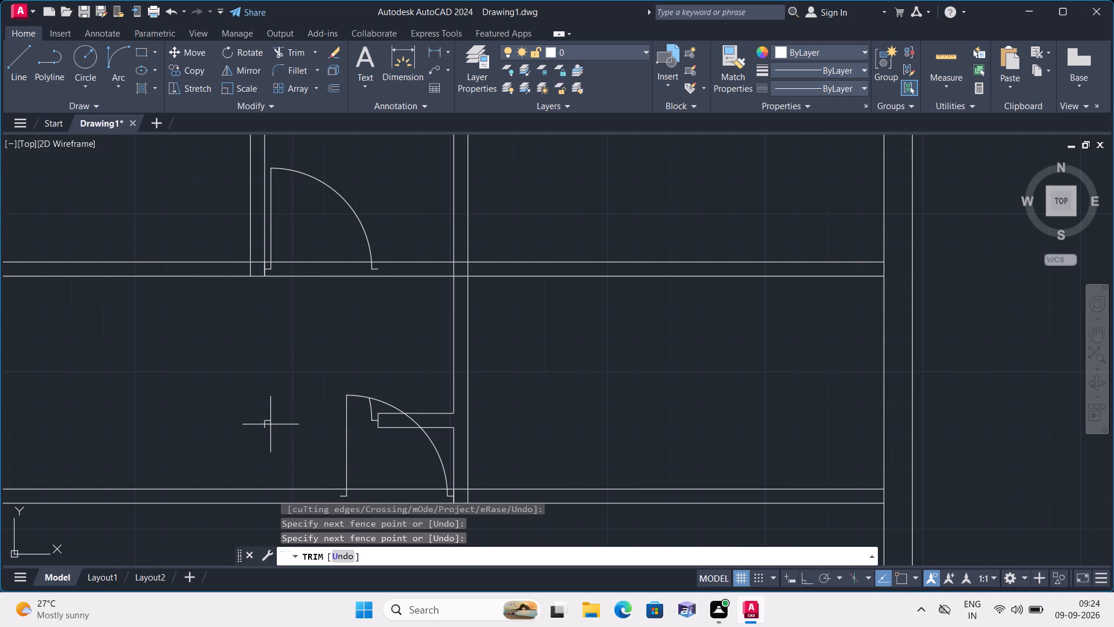
click(265, 421)
click(265, 426)
click(267, 421)
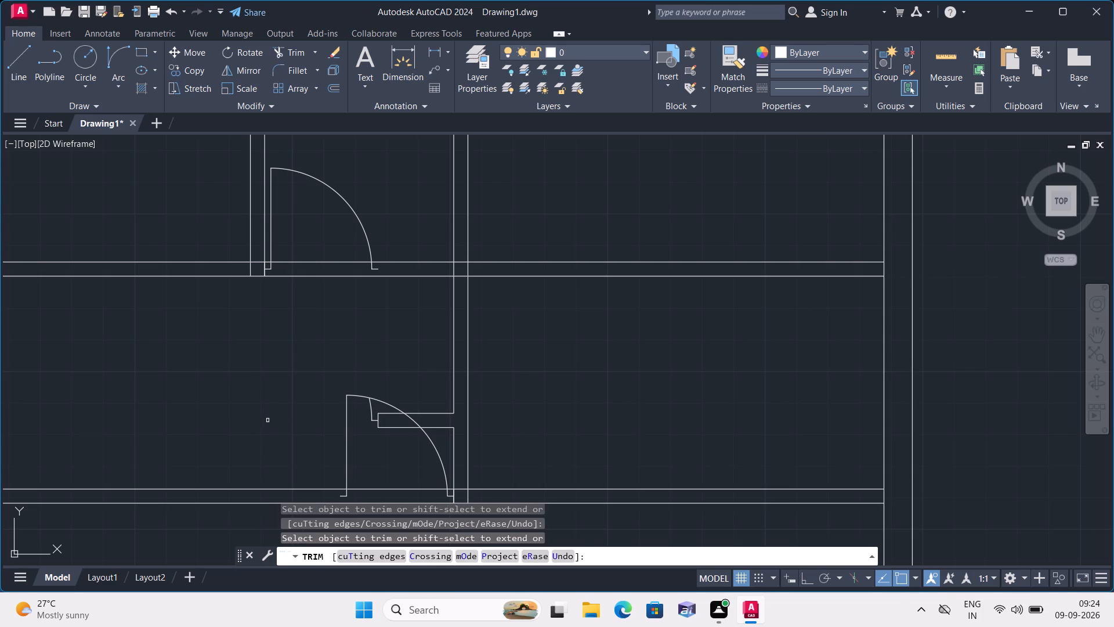
Trim the new horizontal partition's two lines where they extend beyond the left vertical partition's outer face.
drag(182, 223, 192, 262)
click(212, 335)
click(202, 255)
Trim away the original door's leftover arc and right jamb piece and the short partition stub overlapping the lower door.
scroll(199, 247, down, 1)
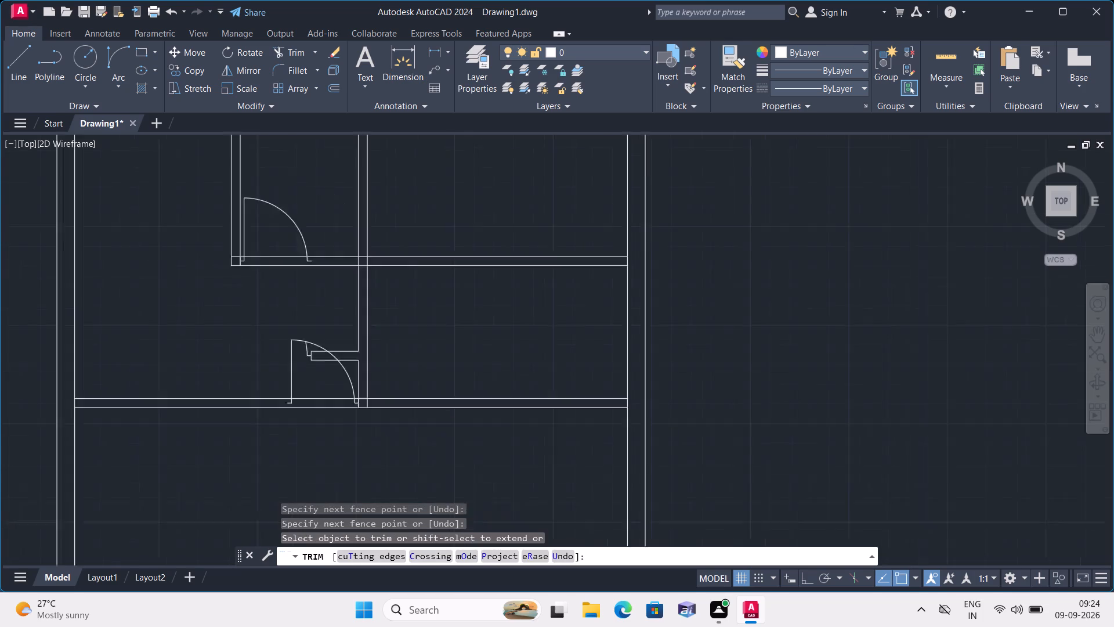
scroll(199, 247, down, 2)
scroll(187, 263, up, 4)
middle_drag(325, 275, 206, 298)
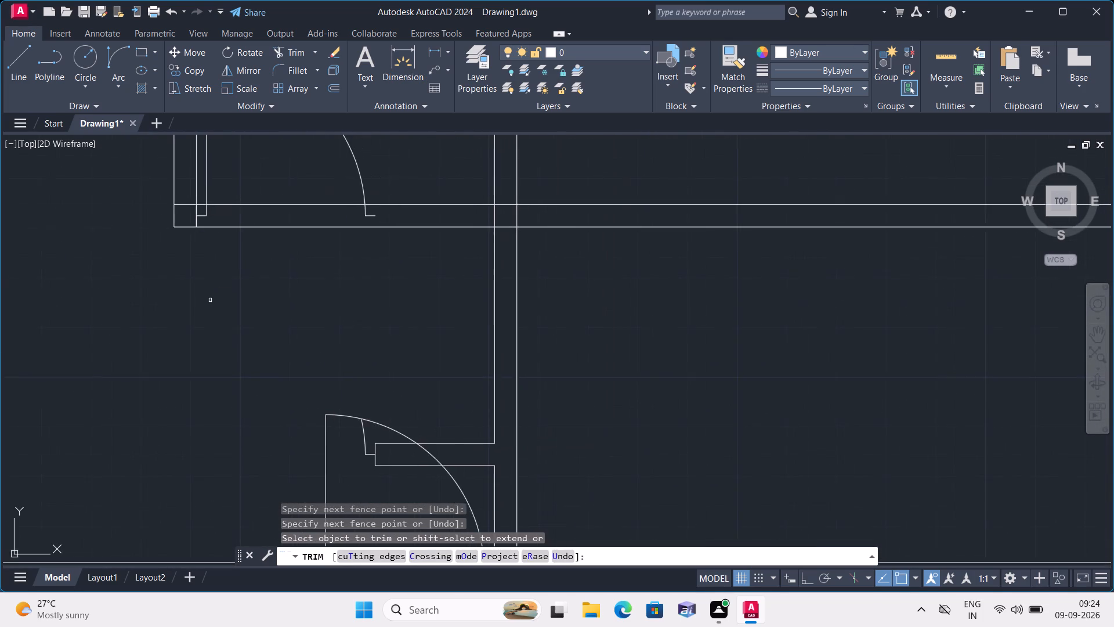
scroll(223, 296, down, 1)
scroll(313, 389, up, 1)
click(309, 382)
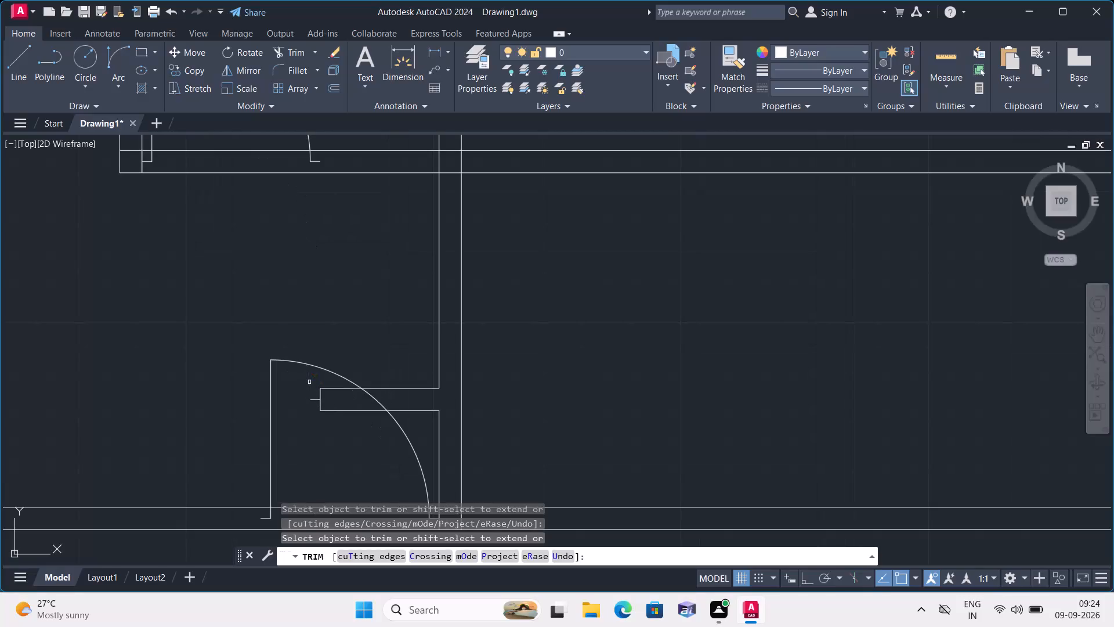
click(314, 398)
click(323, 390)
click(321, 399)
click(331, 413)
scroll(319, 421, down, 1)
scroll(369, 399, up, 1)
click(381, 430)
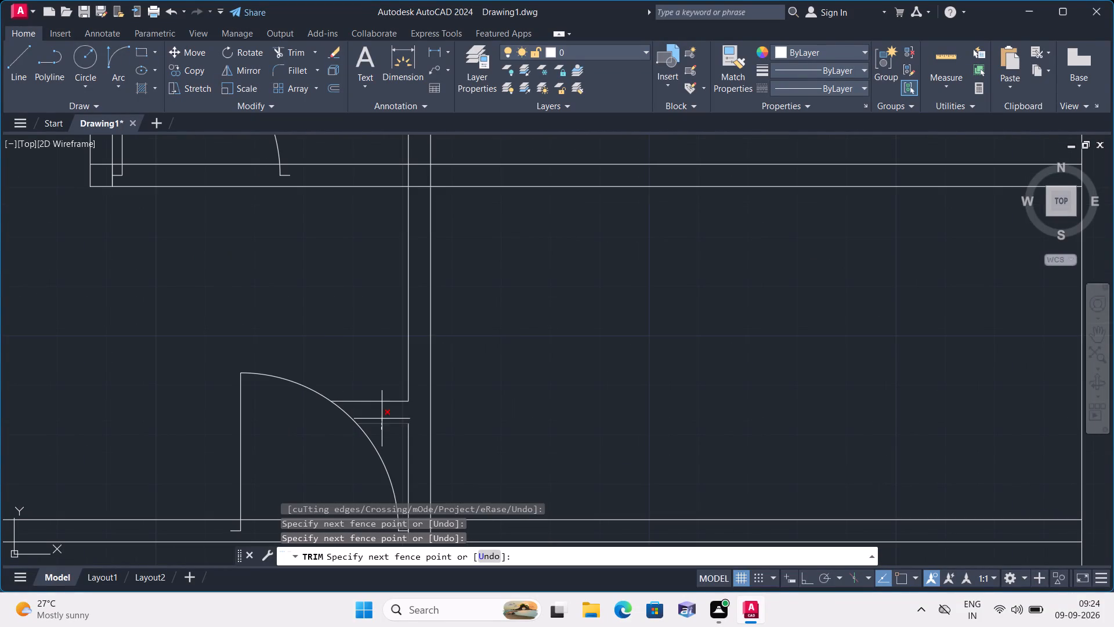
click(377, 393)
Trim the new horizontal partition's upper line across the door opening and through the left vertical partition's thickness.
scroll(356, 301, down, 2)
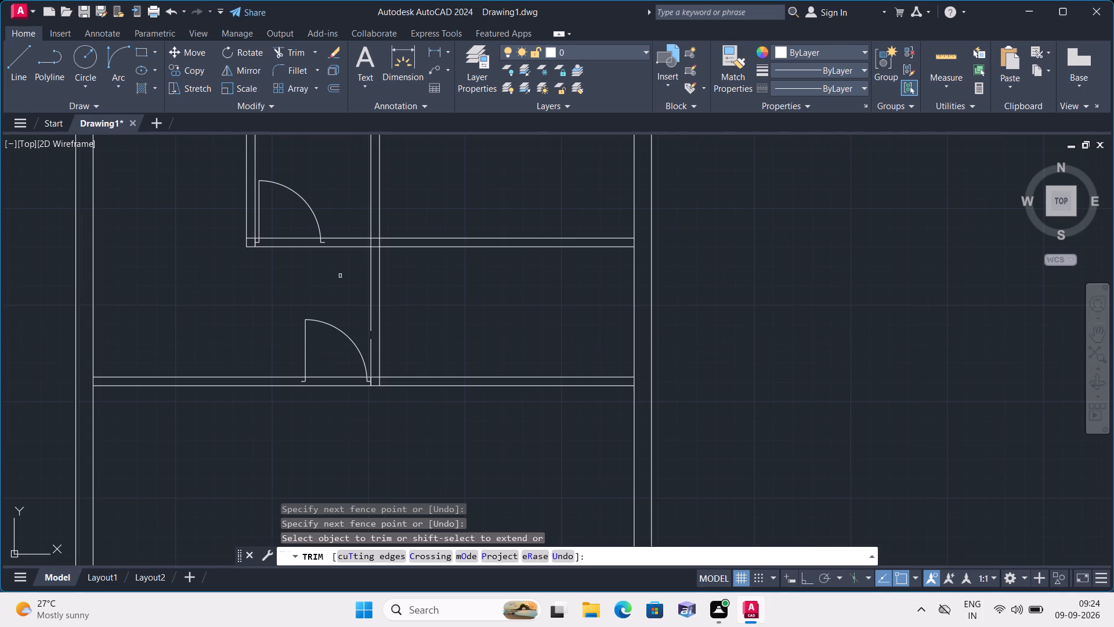
click(292, 238)
scroll(251, 238, up, 4)
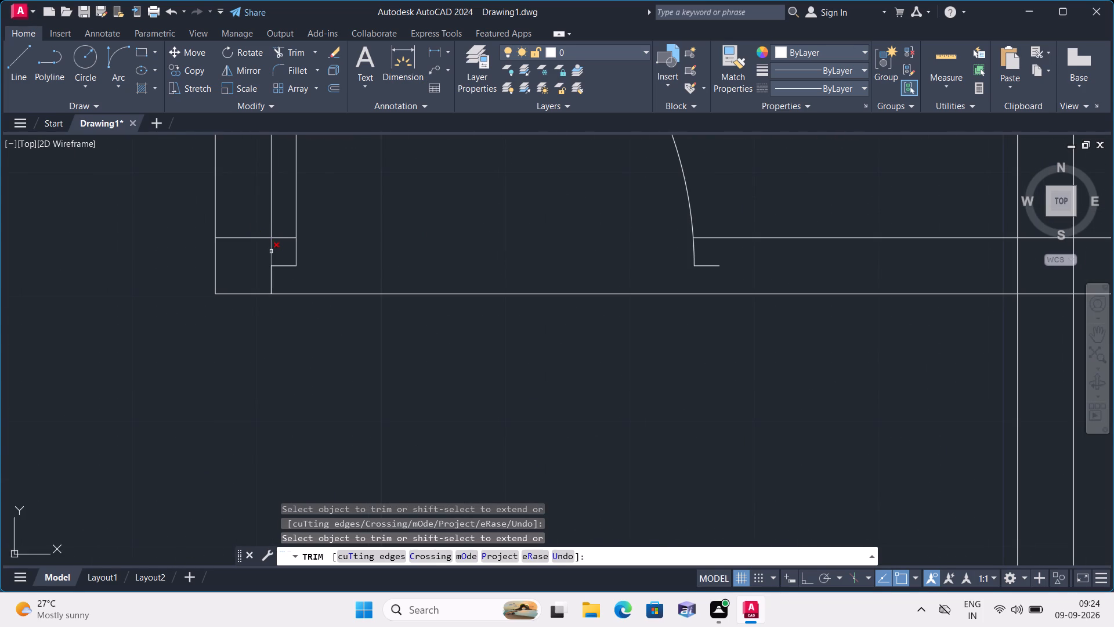
click(284, 237)
scroll(277, 236, down, 1)
click(251, 235)
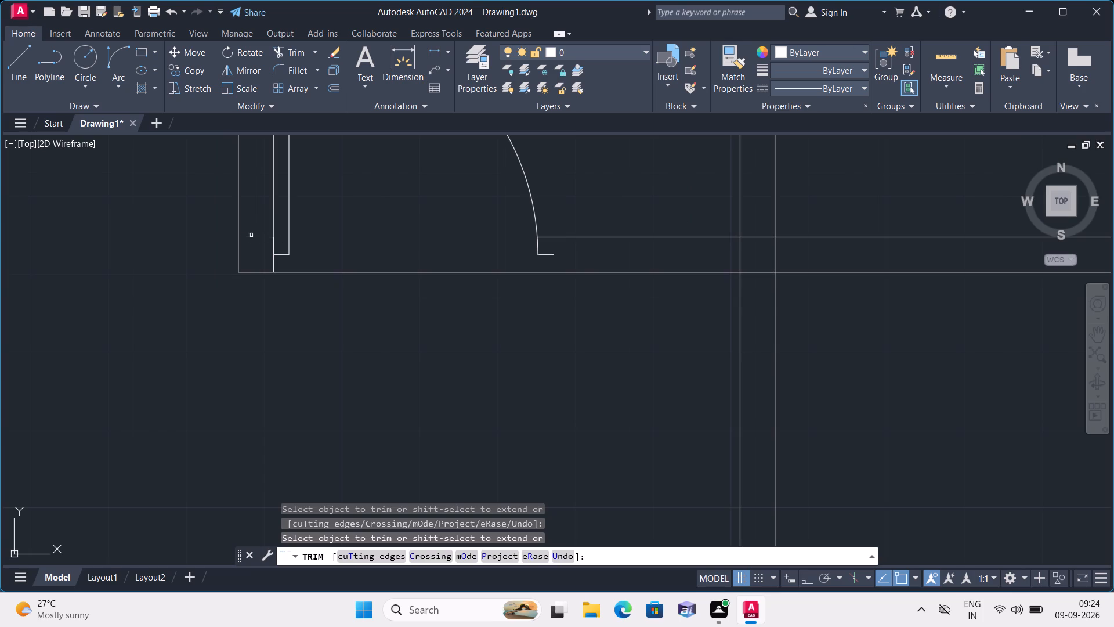
scroll(252, 233, down, 1)
middle_drag(252, 236, 257, 290)
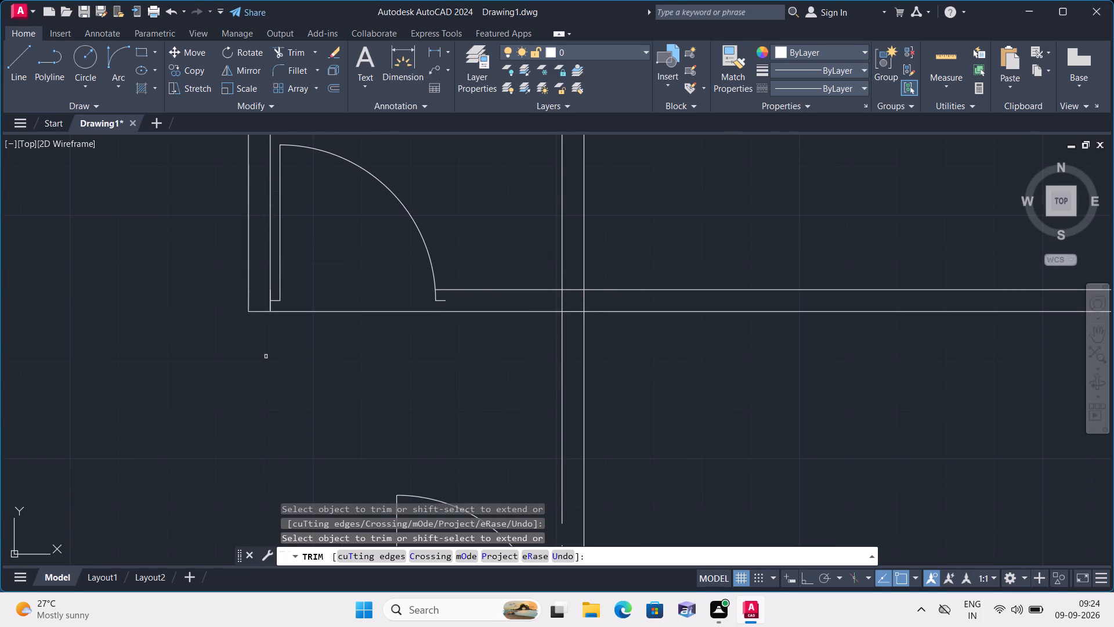
scroll(266, 356, down, 1)
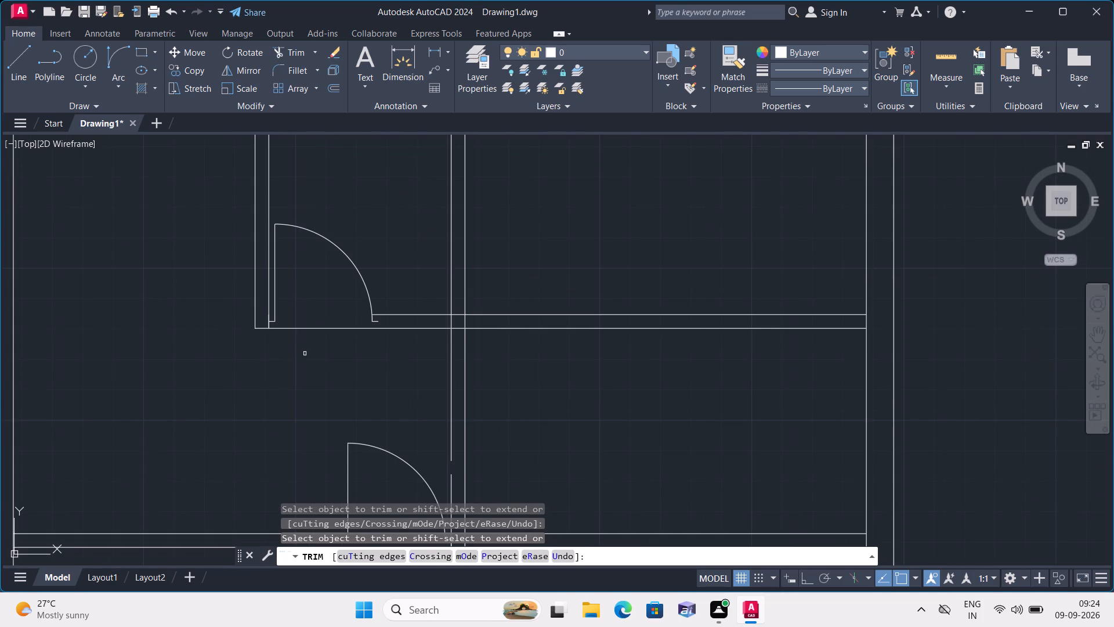
key(Escape)
Draw the opening's right jamb across the new horizontal partition, from the door's jamb line end down to the lower face and up to the upper face.
key(l)
key(space)
click(374, 319)
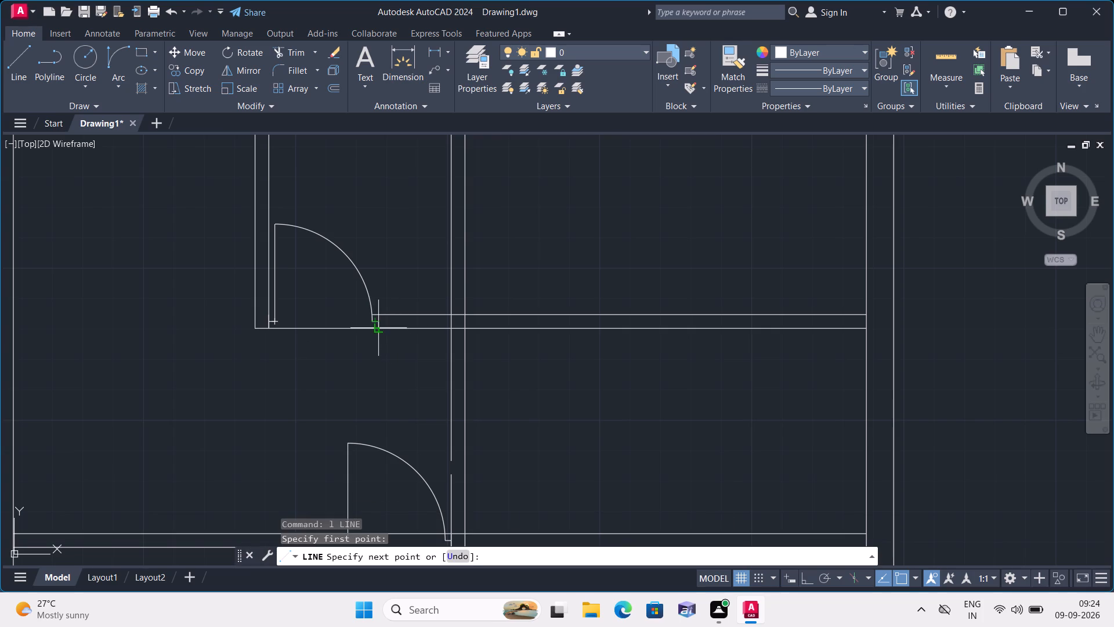
click(375, 331)
key(space)
key(space)
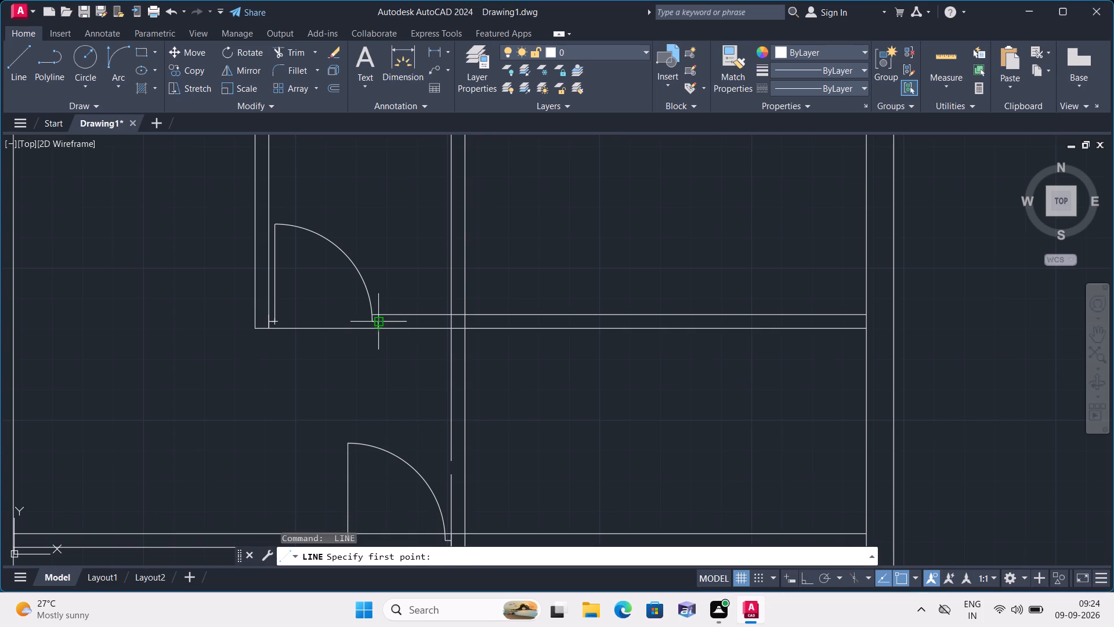
click(378, 316)
scroll(376, 312, up, 3)
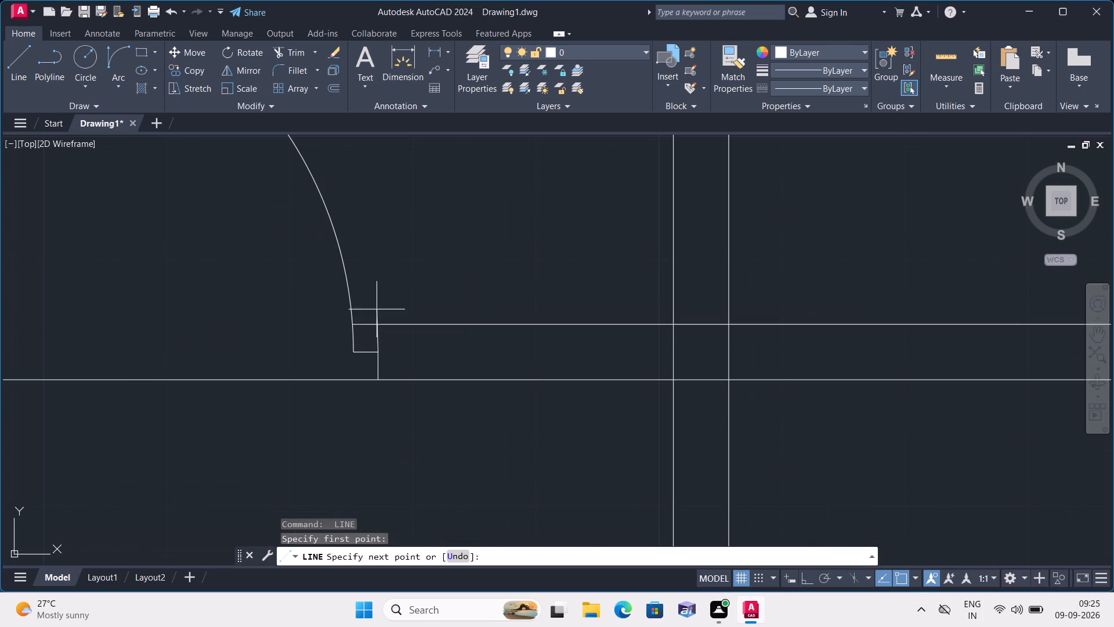
click(375, 323)
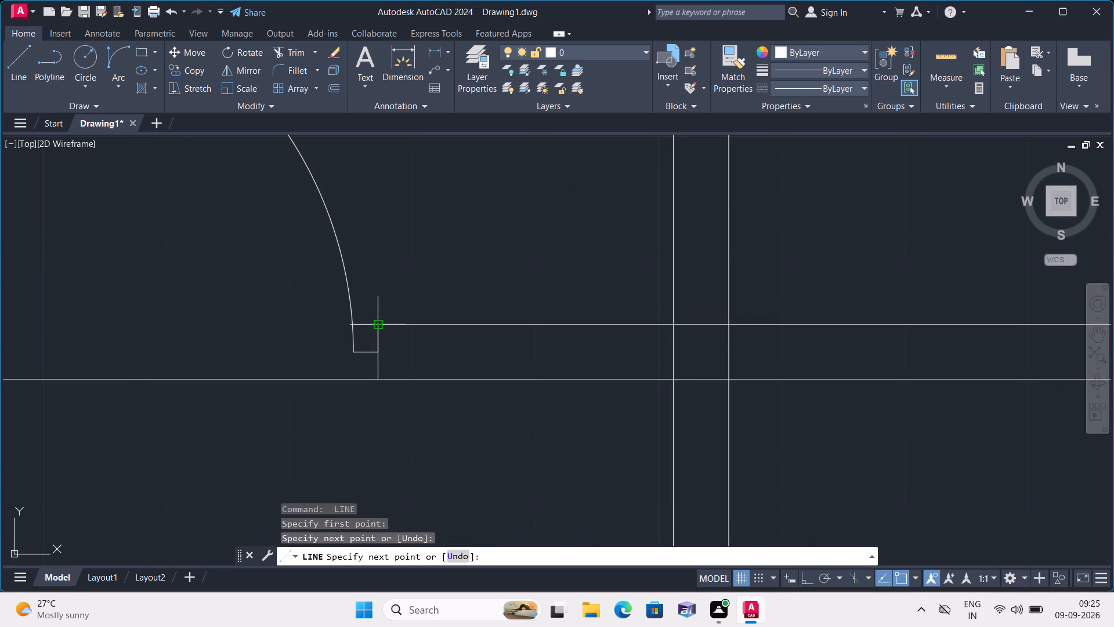
key(Escape)
Trim the upper line's stub beside the right jamb and the lower line across the door opening, keeping the left partition's end closed.
text(tr)
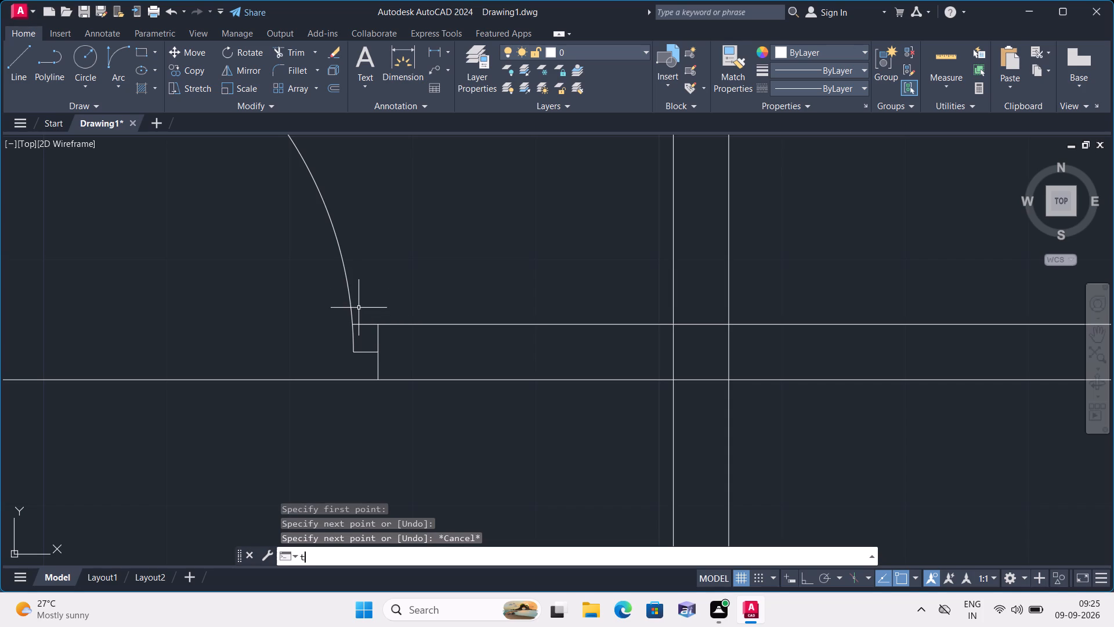
text(im)
key(space)
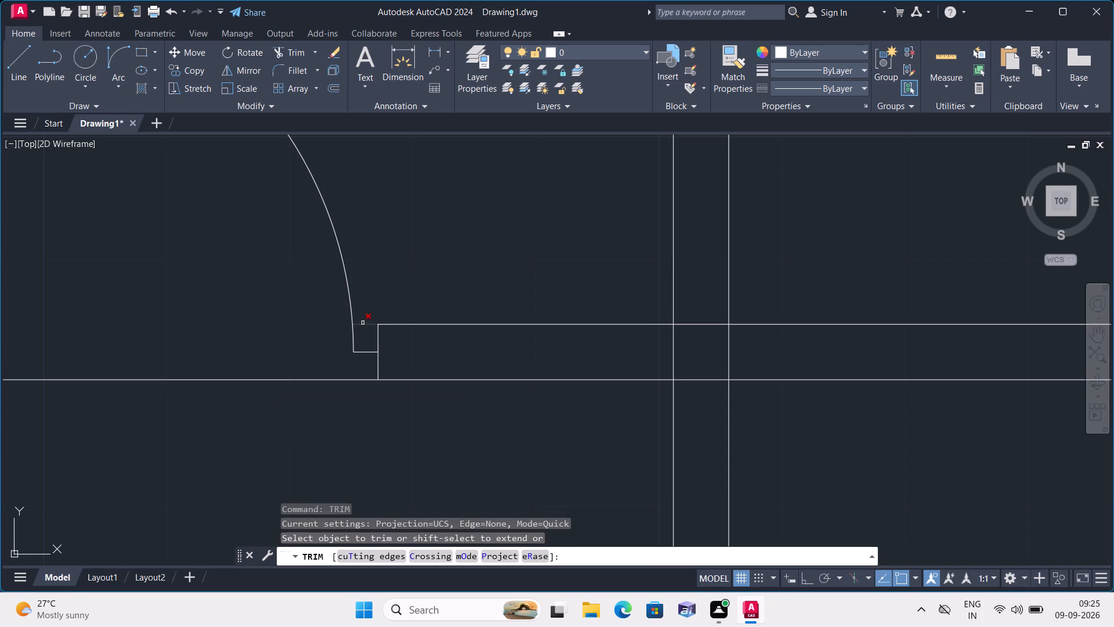
click(363, 322)
click(271, 381)
scroll(273, 361, down, 3)
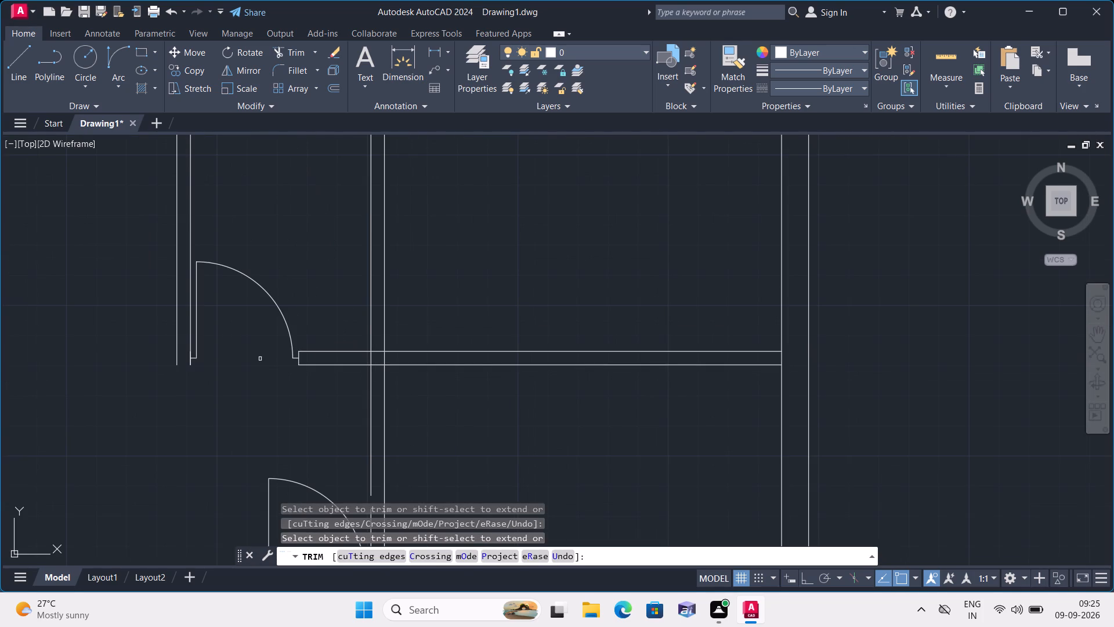
key(ctrl+z)
scroll(279, 384, down, 1)
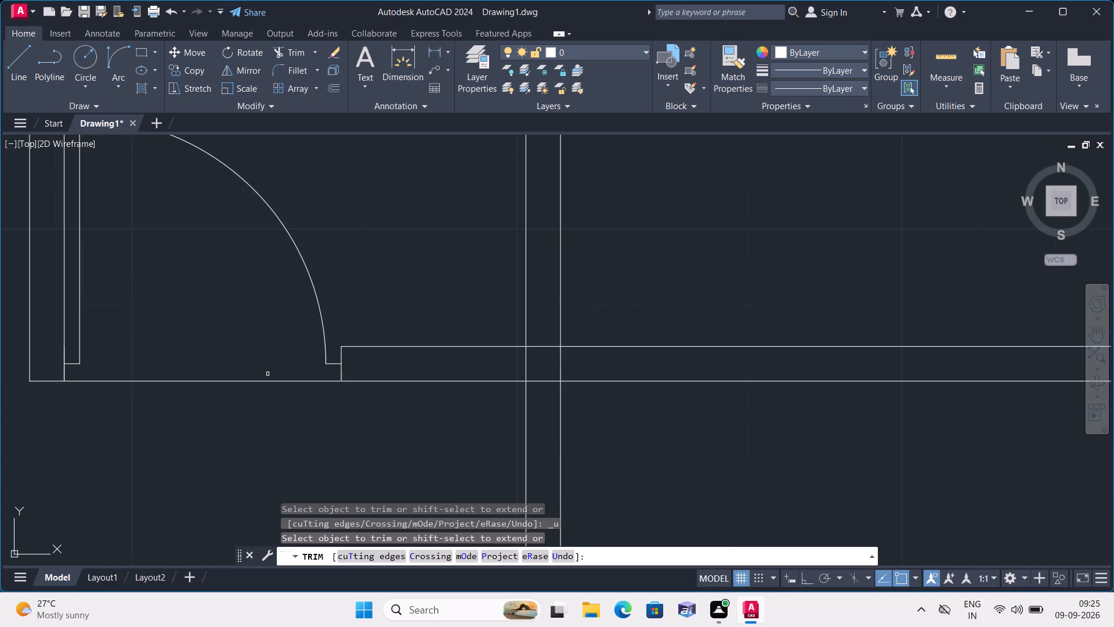
click(269, 381)
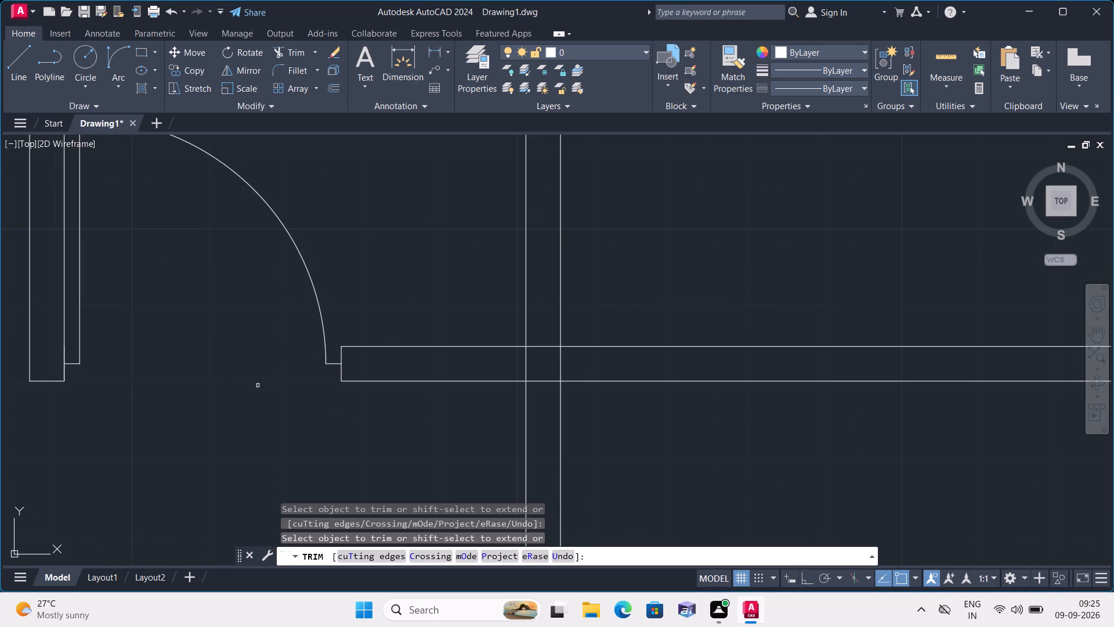
scroll(258, 385, down, 2)
key(Escape)
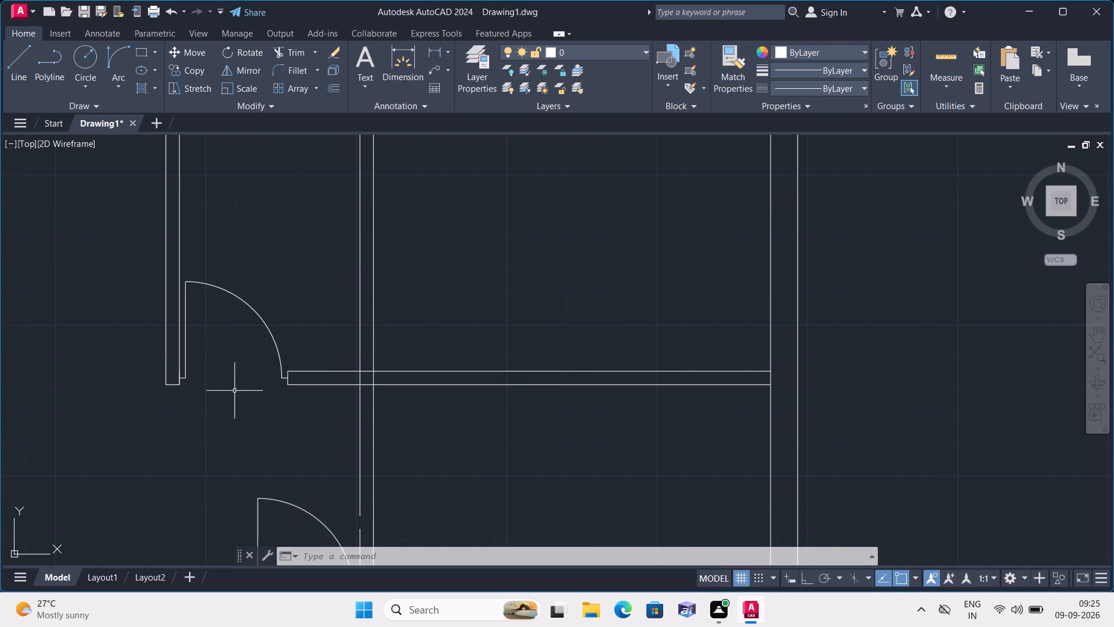
Trim the crossing of the right vertical partition and the upper horizontal partition, removing the west face and both horizontal lines within the wall thicknesses.
scroll(234, 391, down, 1)
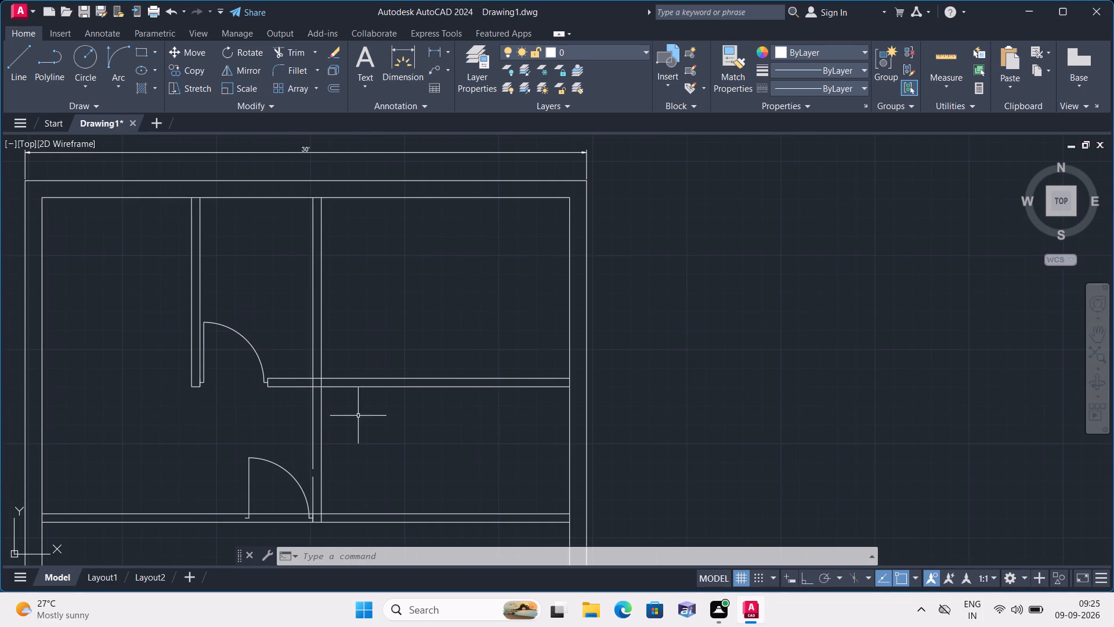
middle_drag(359, 416, 376, 352)
key(space)
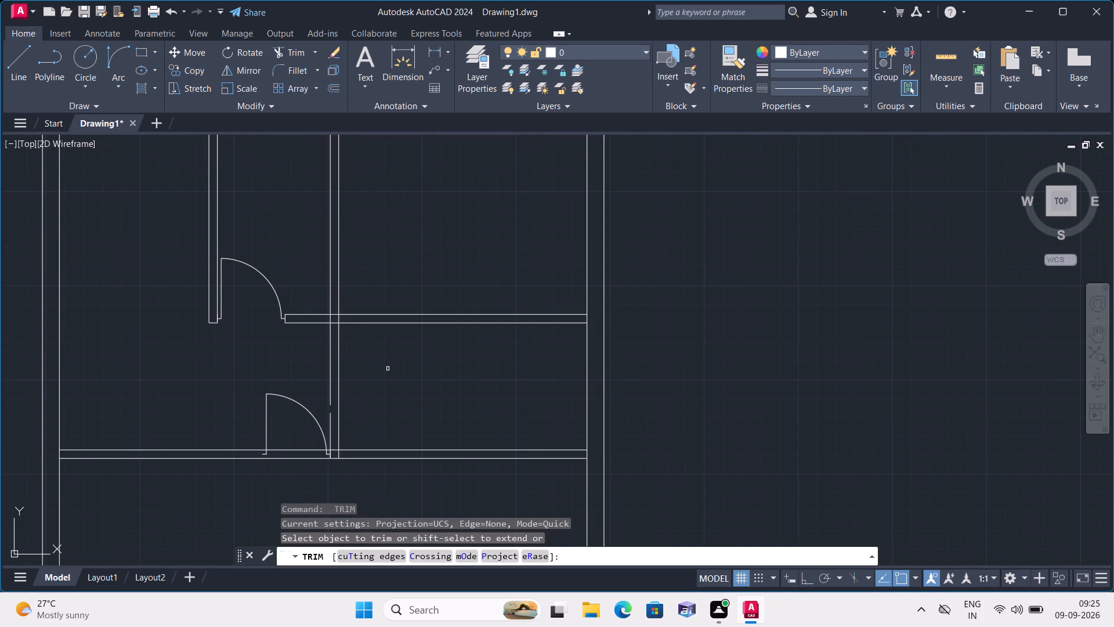
scroll(308, 320, up, 4)
click(378, 315)
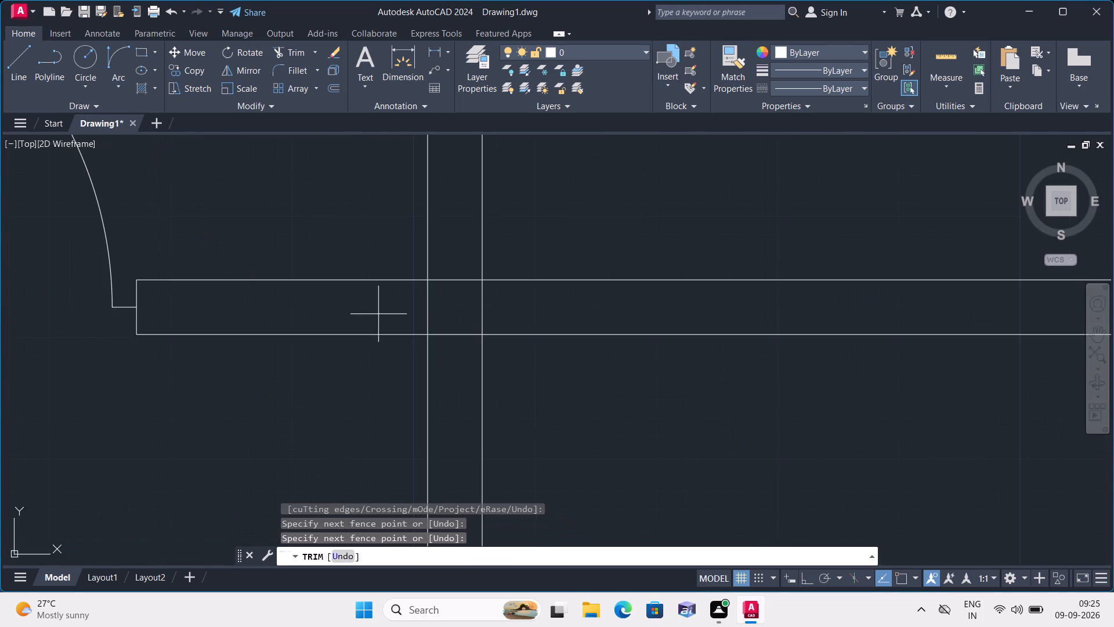
click(453, 317)
click(453, 271)
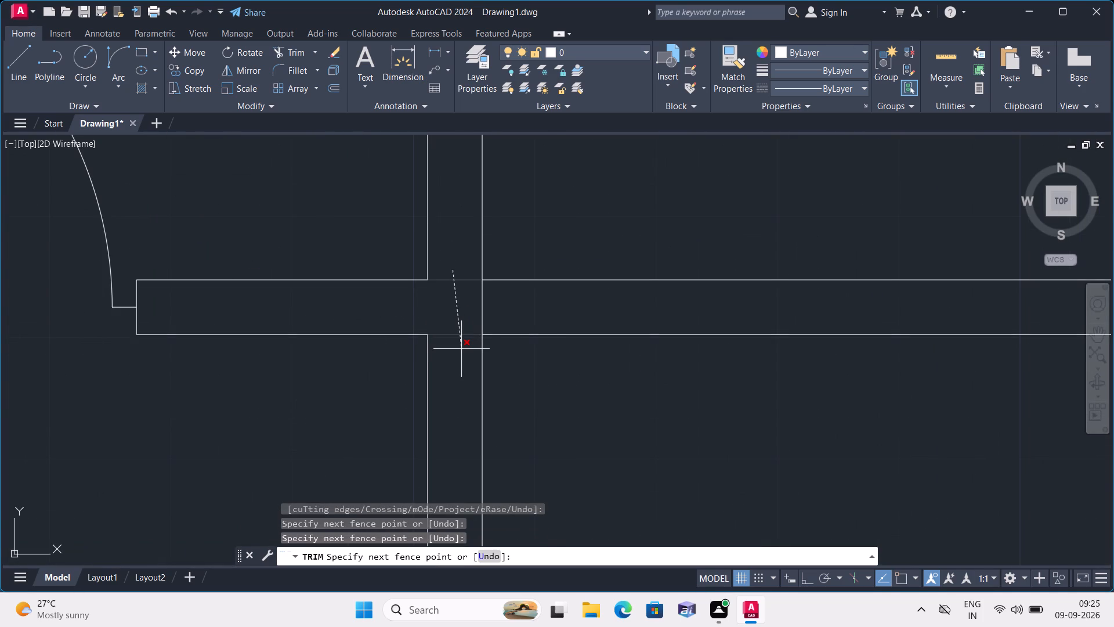
click(461, 349)
scroll(451, 348, down, 3)
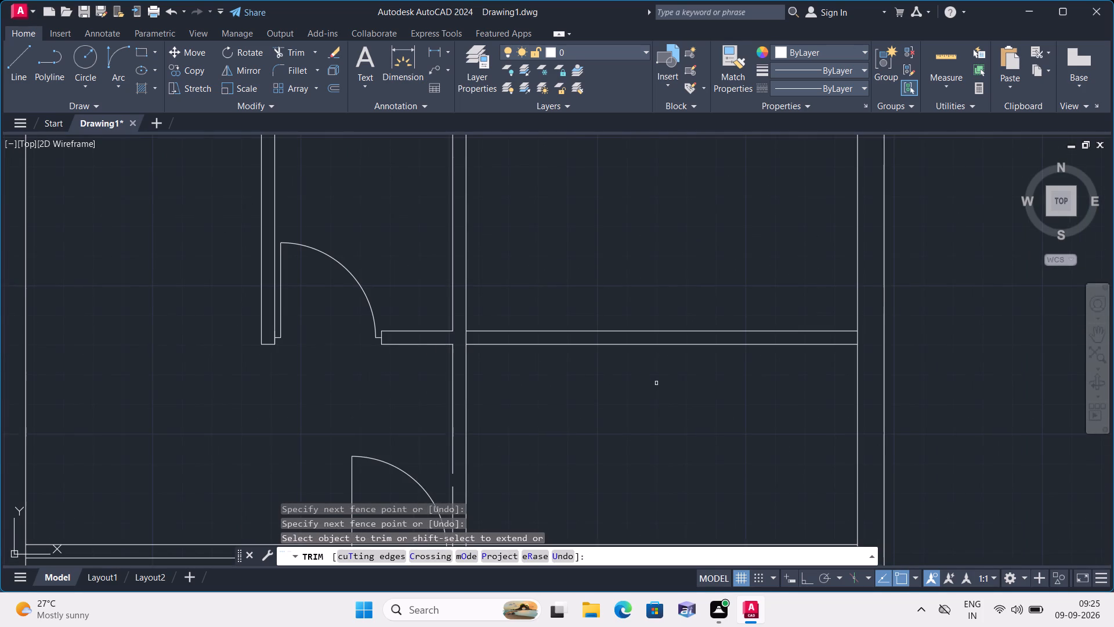
Trim away both lines of the upper horizontal partition between the right vertical partition and the east outer wall.
drag(656, 383, 652, 365)
drag(641, 278, 676, 357)
scroll(683, 399, down, 1)
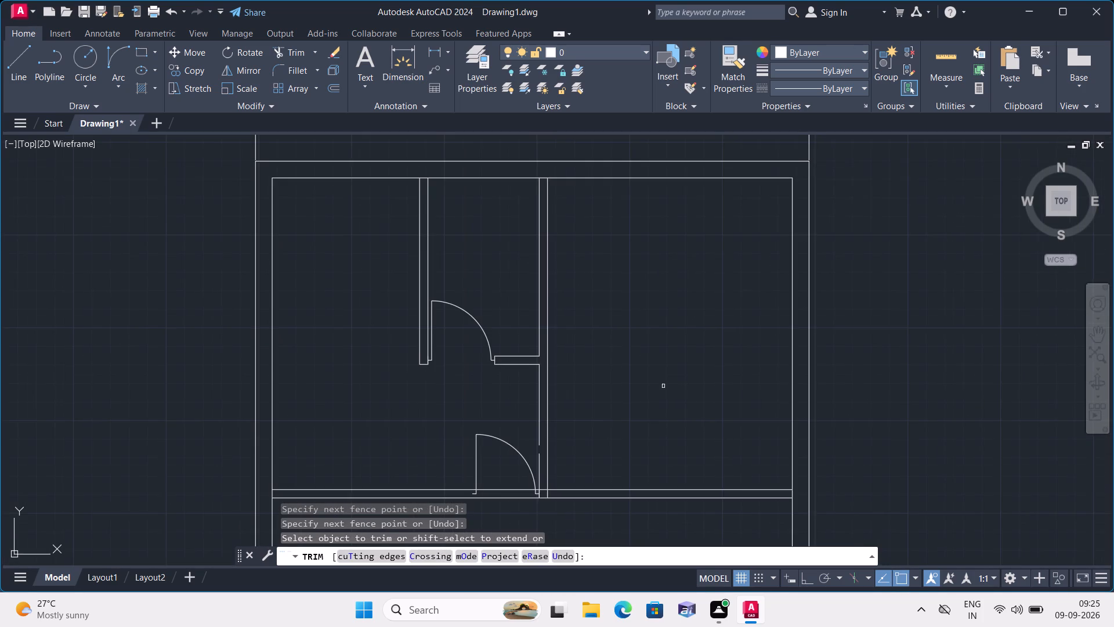
middle_drag(656, 382, 636, 244)
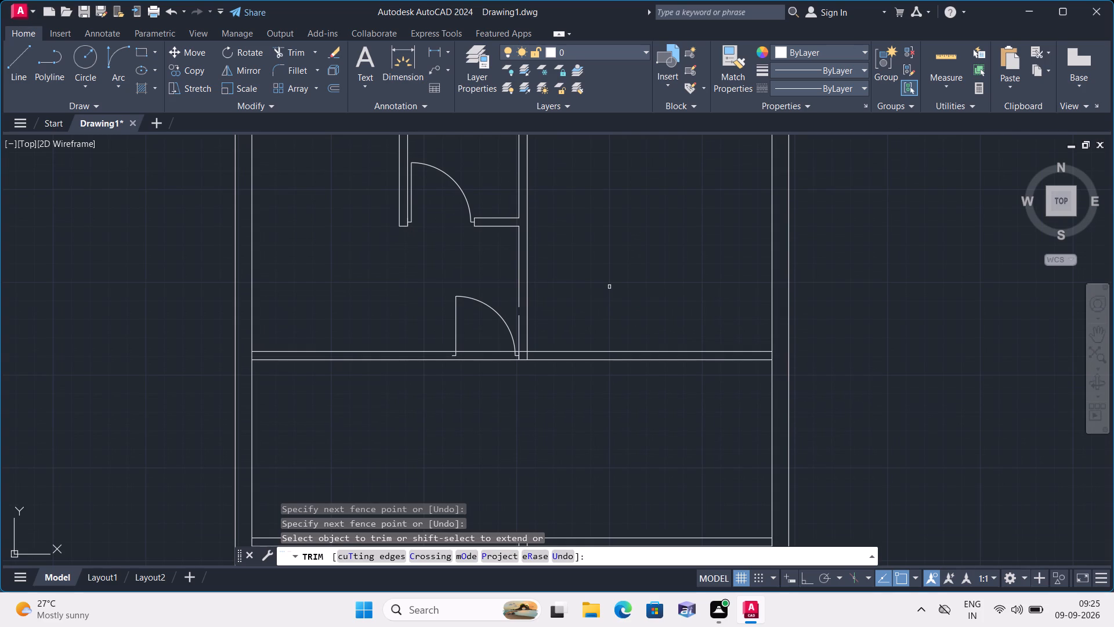
key(Escape)
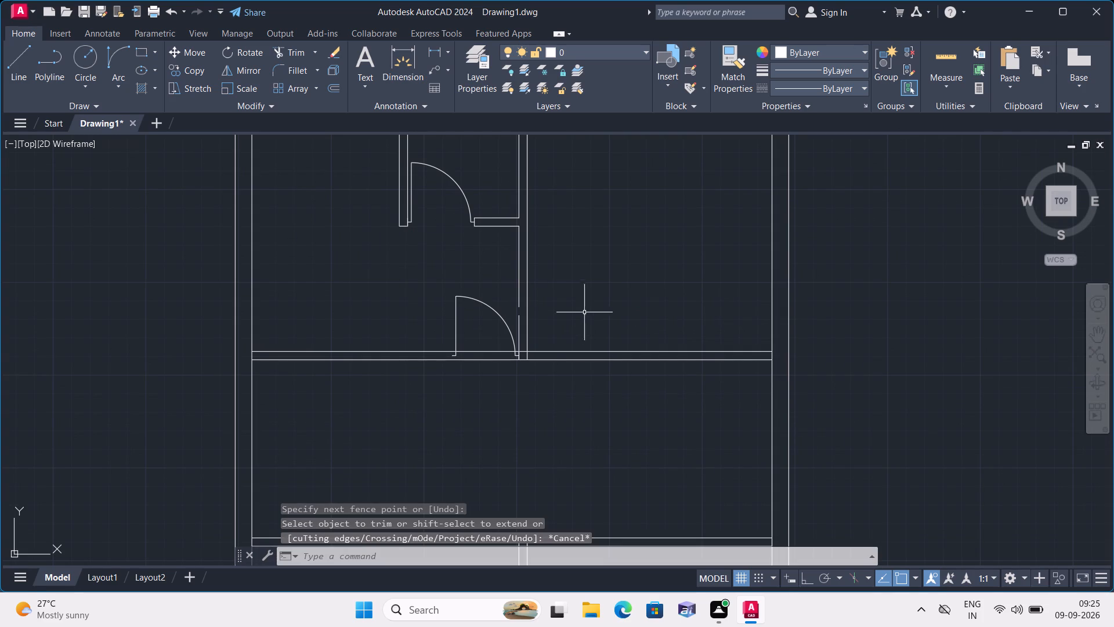
Draw the lower door opening's left jamb across the lower horizontal partition, from the door's jamb line end to the upper and lower faces.
scroll(531, 368, up, 2)
text(l)
key(space)
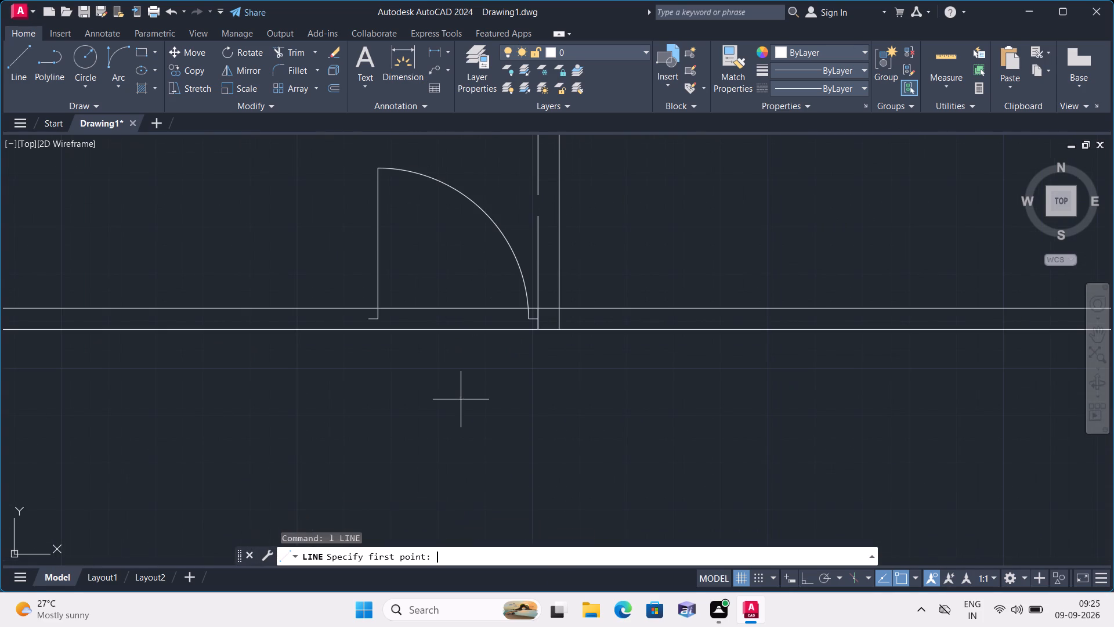
click(364, 319)
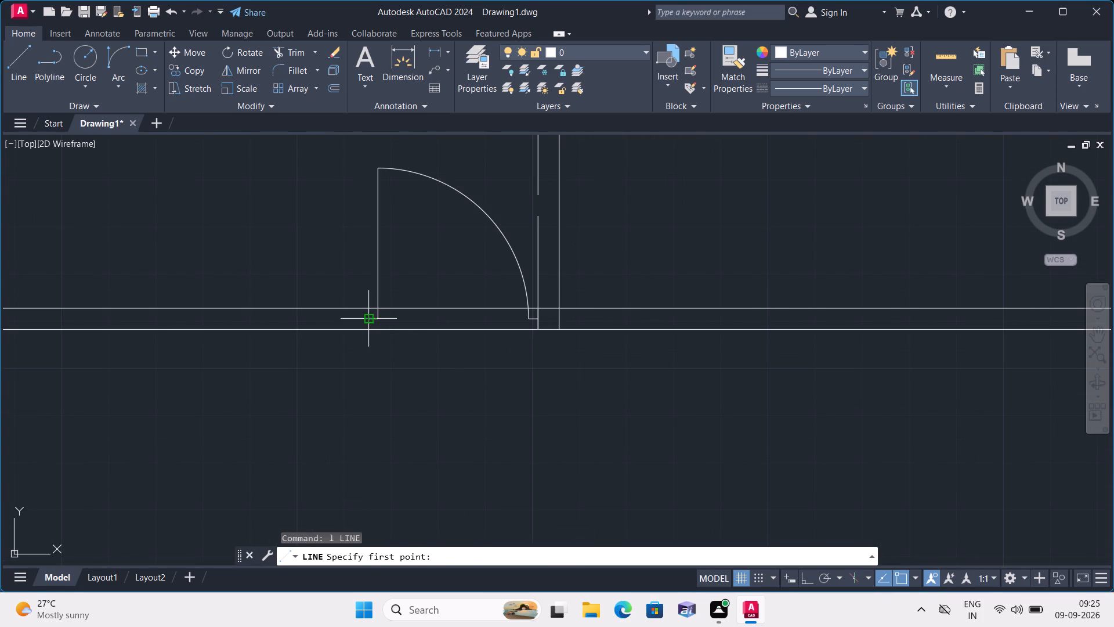
click(364, 307)
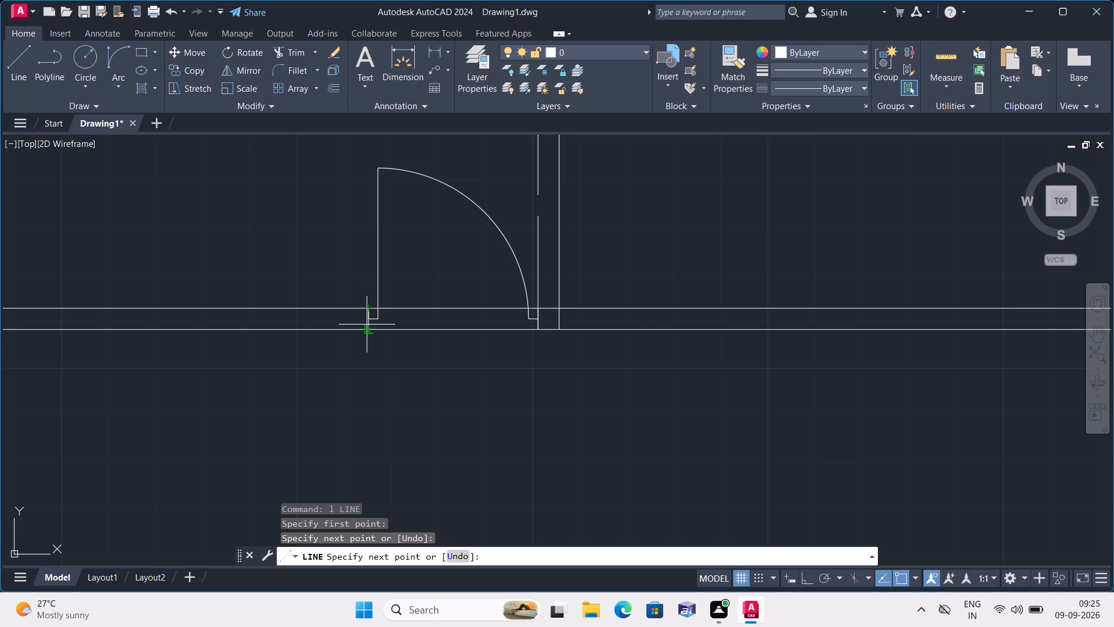
key(Escape)
key(space)
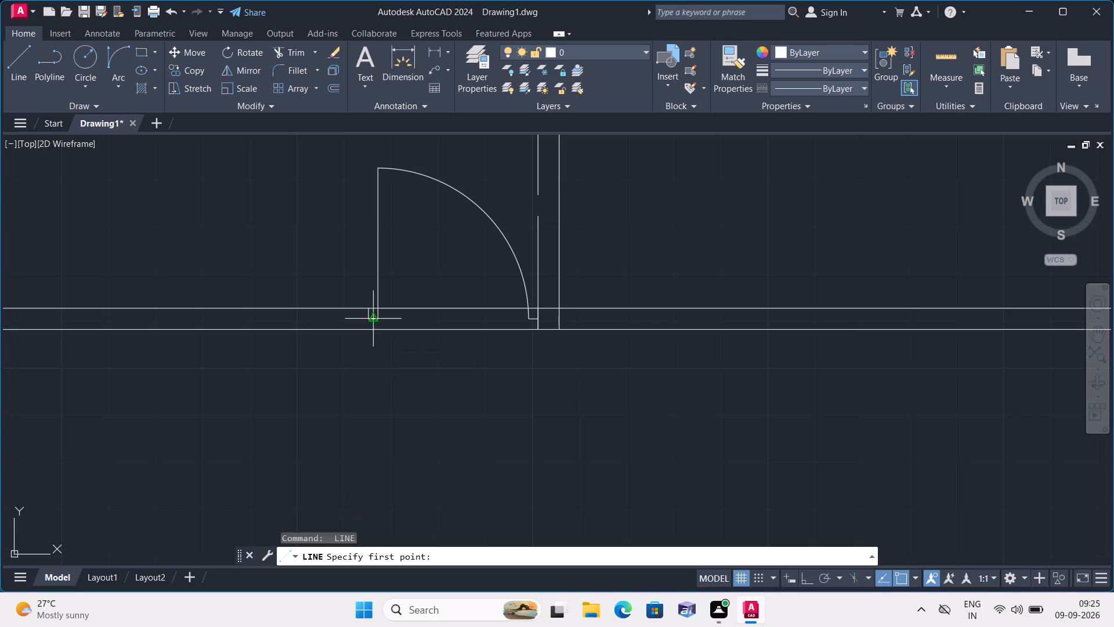
click(364, 316)
click(369, 327)
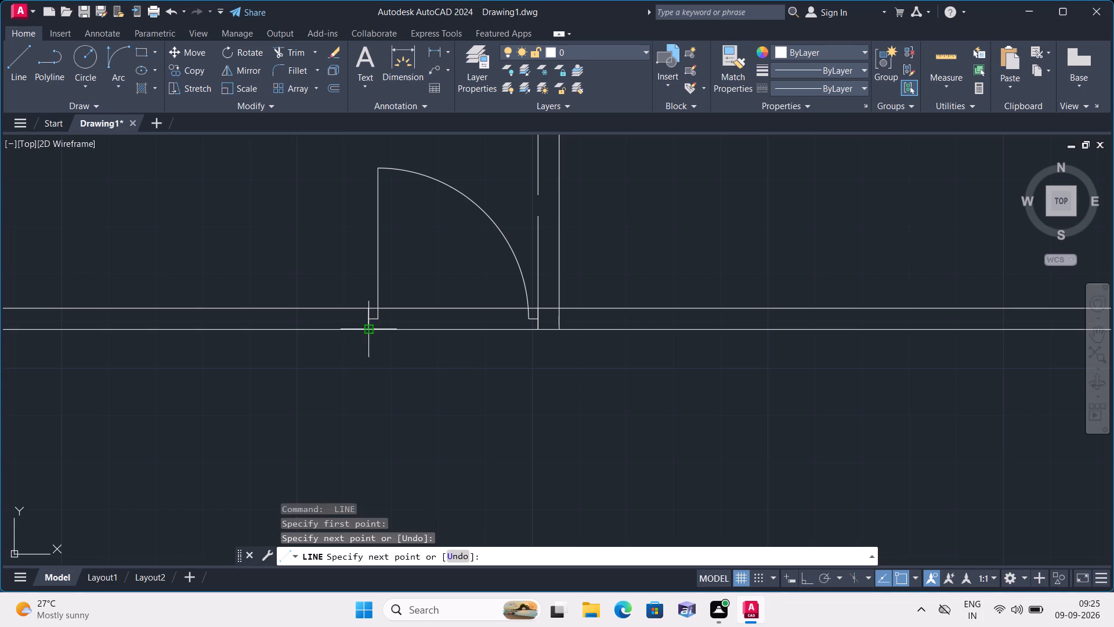
key(space)
scroll(367, 320, up, 2)
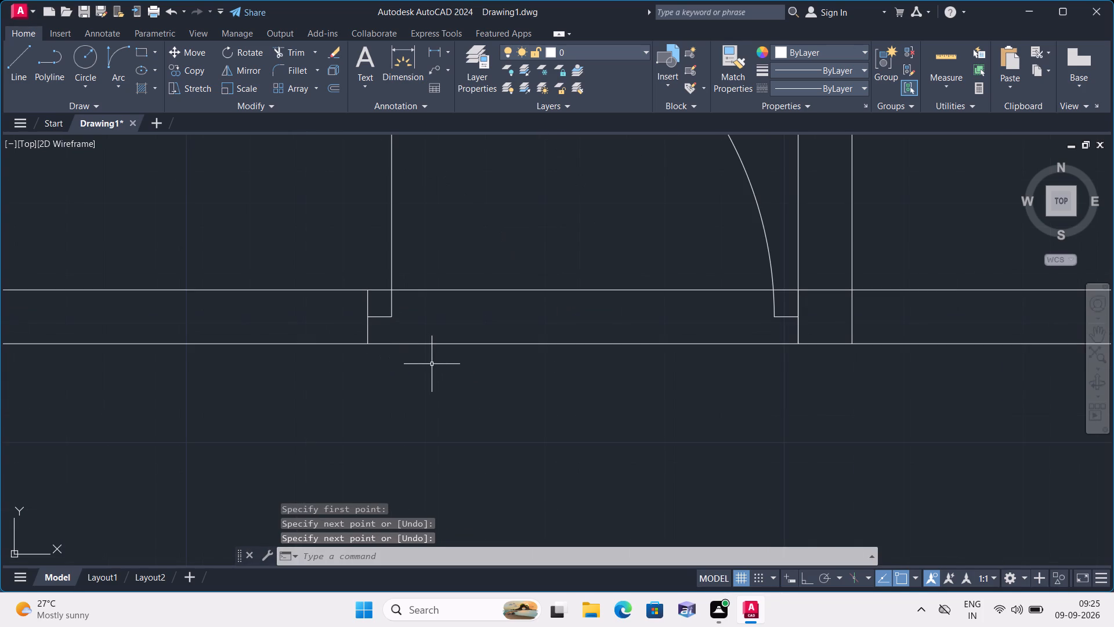
key(Escape)
Trim the lower horizontal partition's two lines across the door opening and its upper line through the right vertical partition's thickness.
scroll(435, 366, down, 2)
text(trim)
key(space)
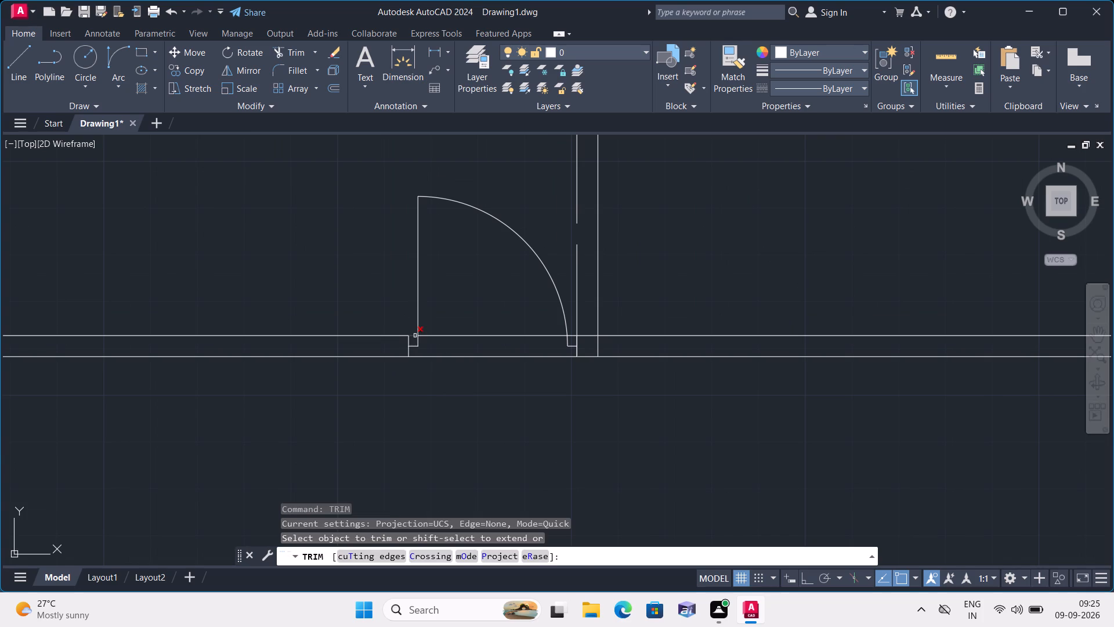
click(415, 335)
click(437, 355)
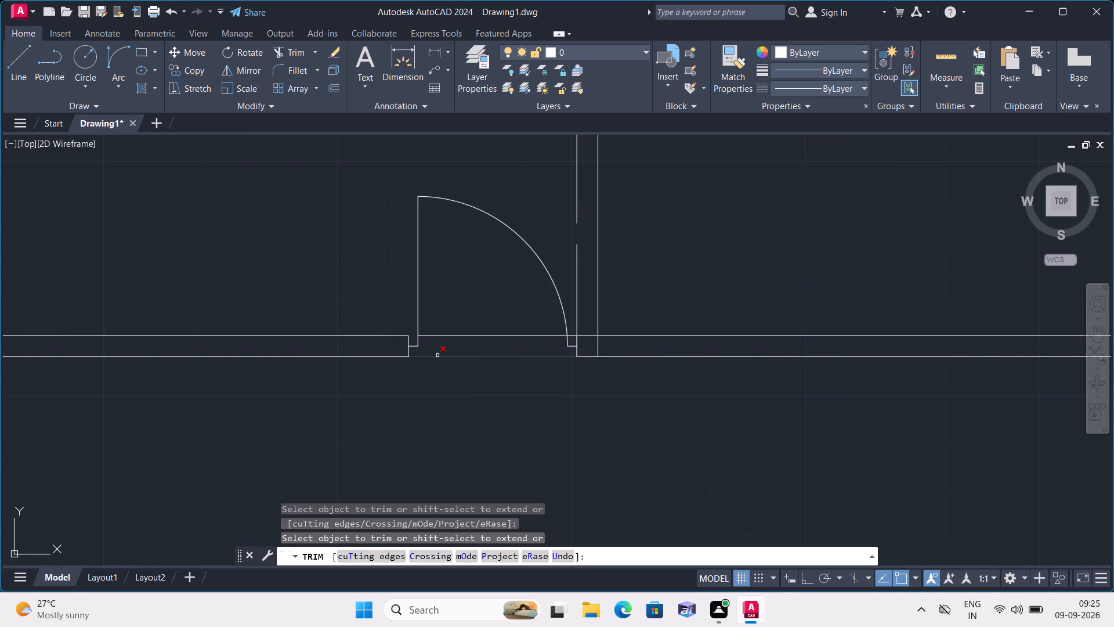
click(447, 336)
scroll(546, 343, up, 2)
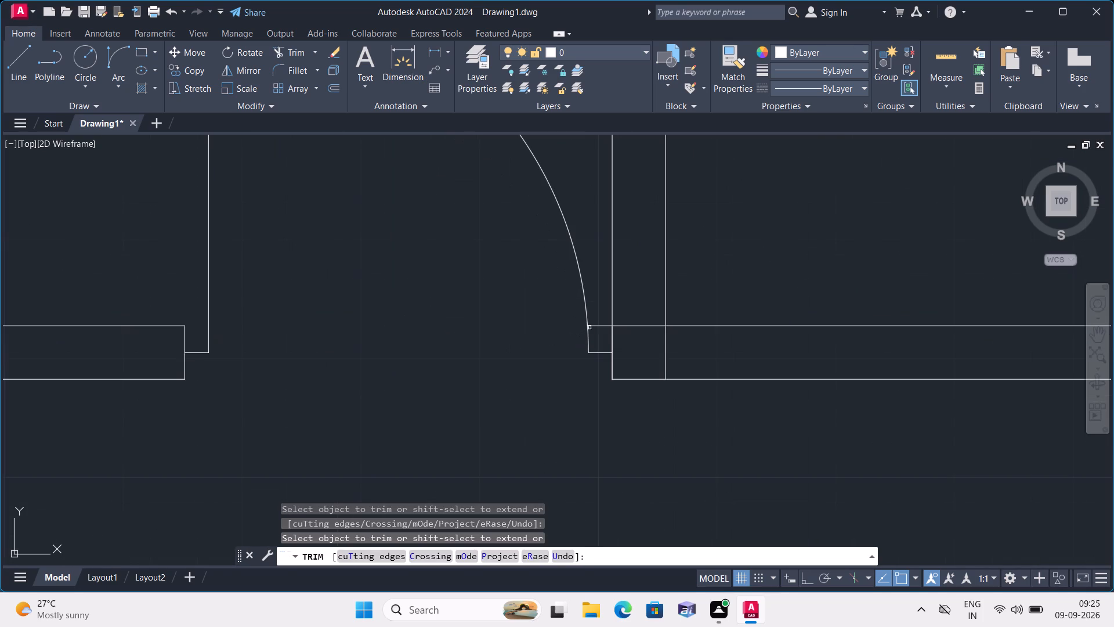
click(596, 325)
scroll(498, 345, down, 1)
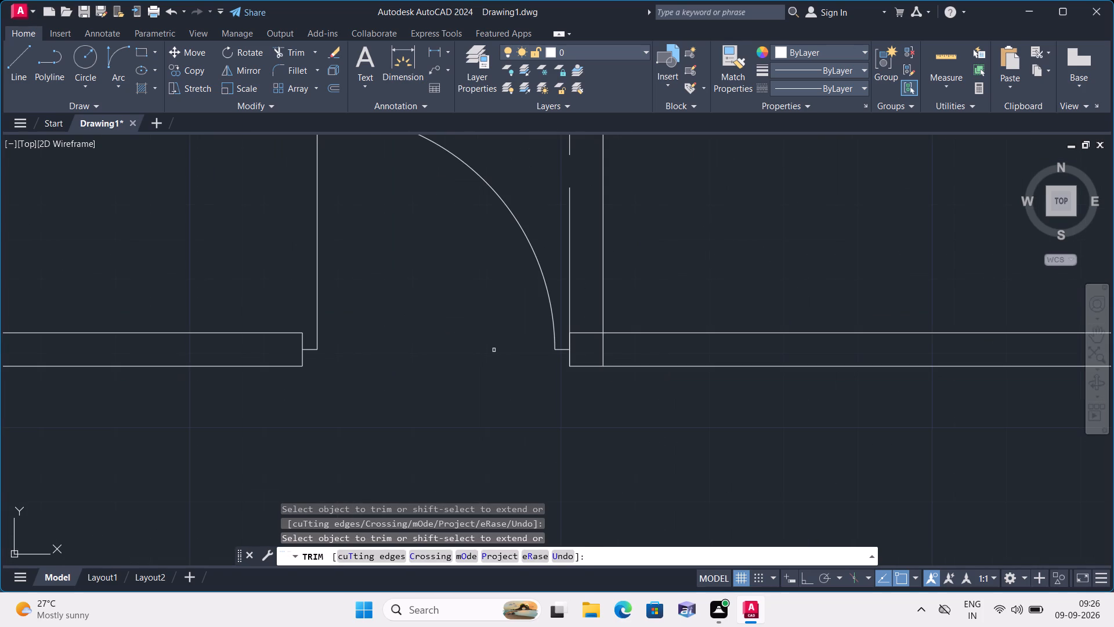
click(585, 330)
click(592, 353)
scroll(590, 351, down, 1)
middle_click(589, 349)
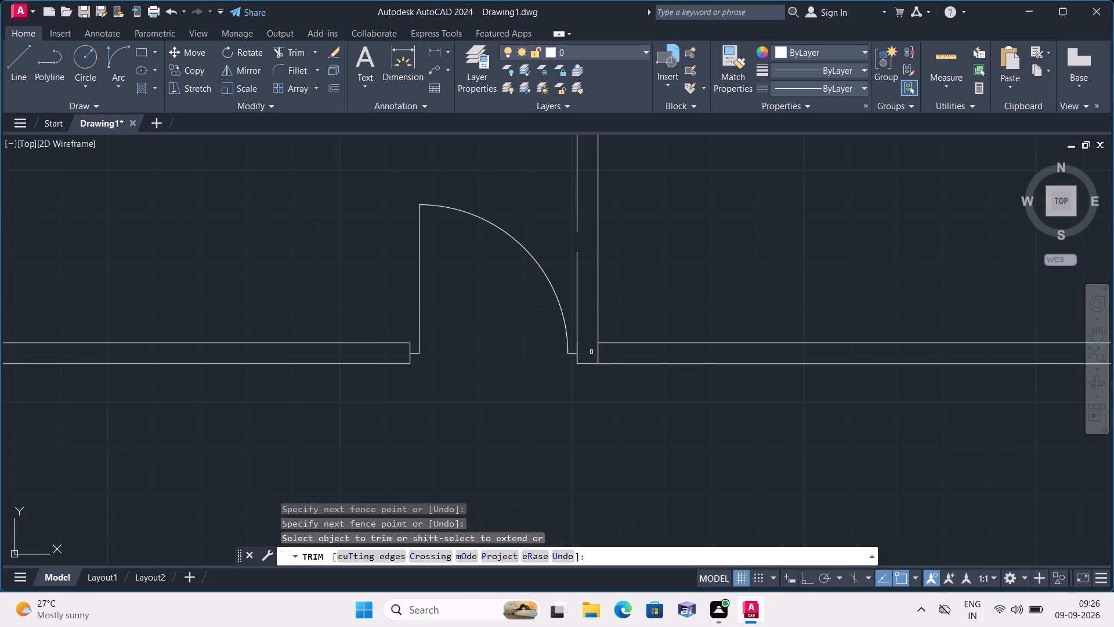
key(Escape)
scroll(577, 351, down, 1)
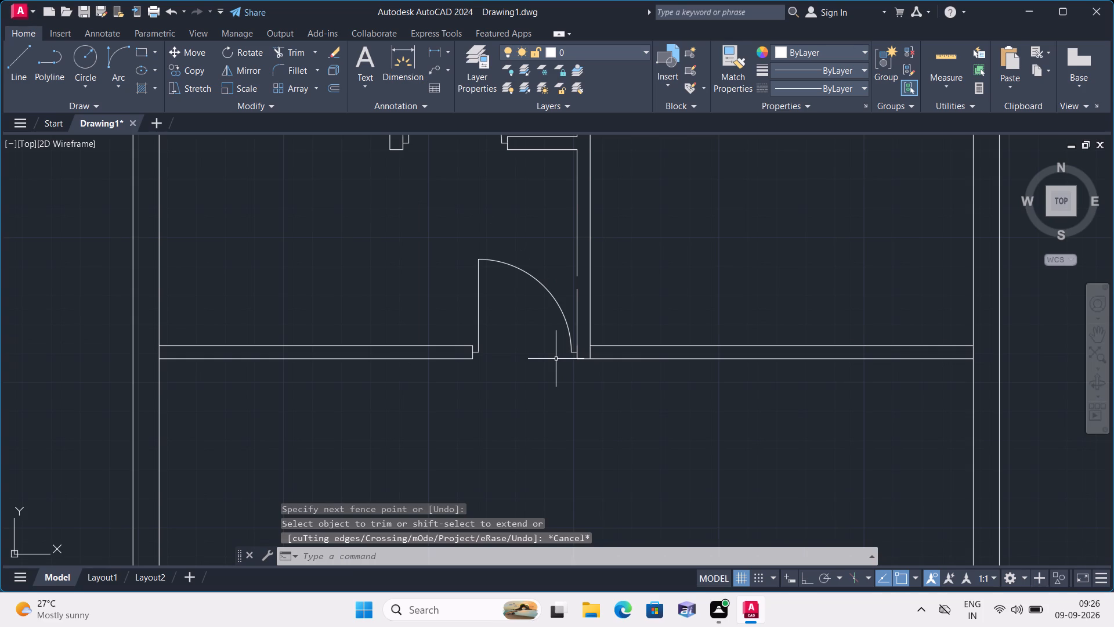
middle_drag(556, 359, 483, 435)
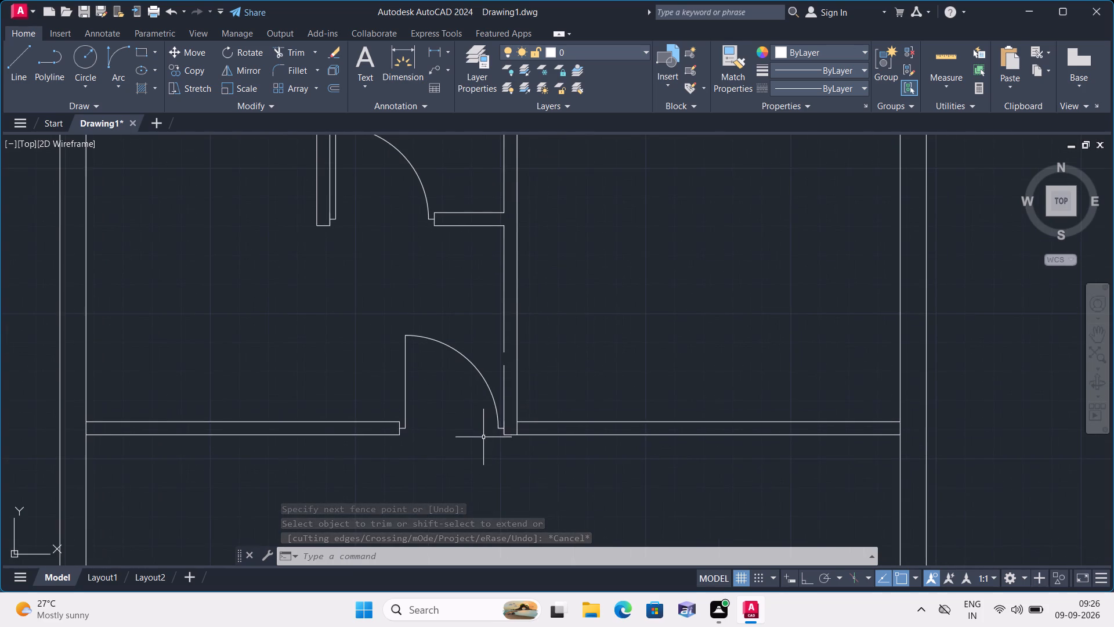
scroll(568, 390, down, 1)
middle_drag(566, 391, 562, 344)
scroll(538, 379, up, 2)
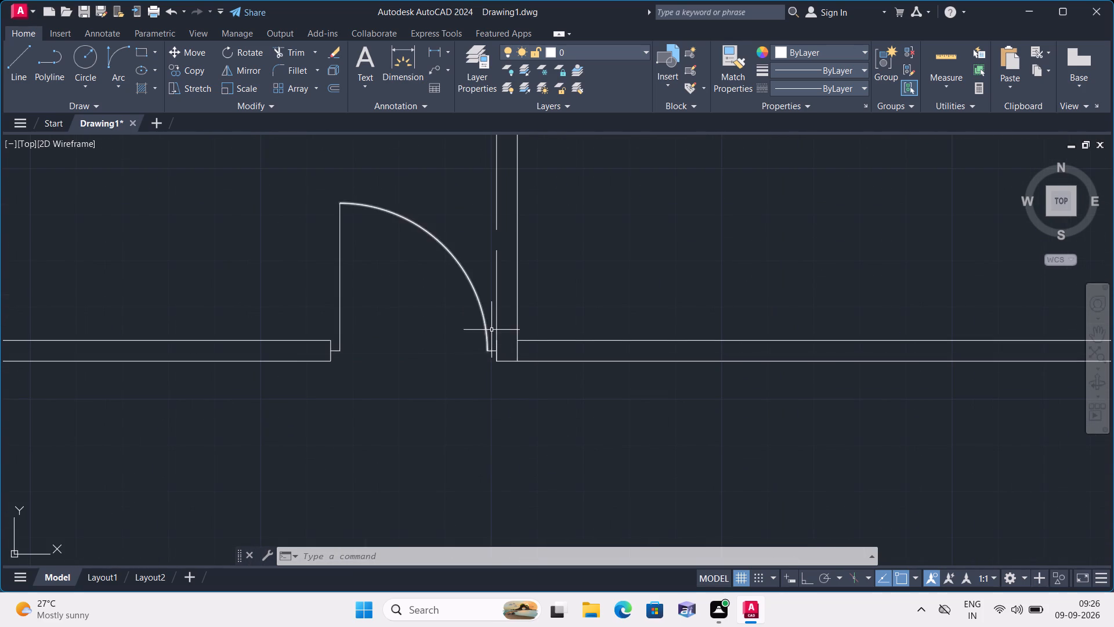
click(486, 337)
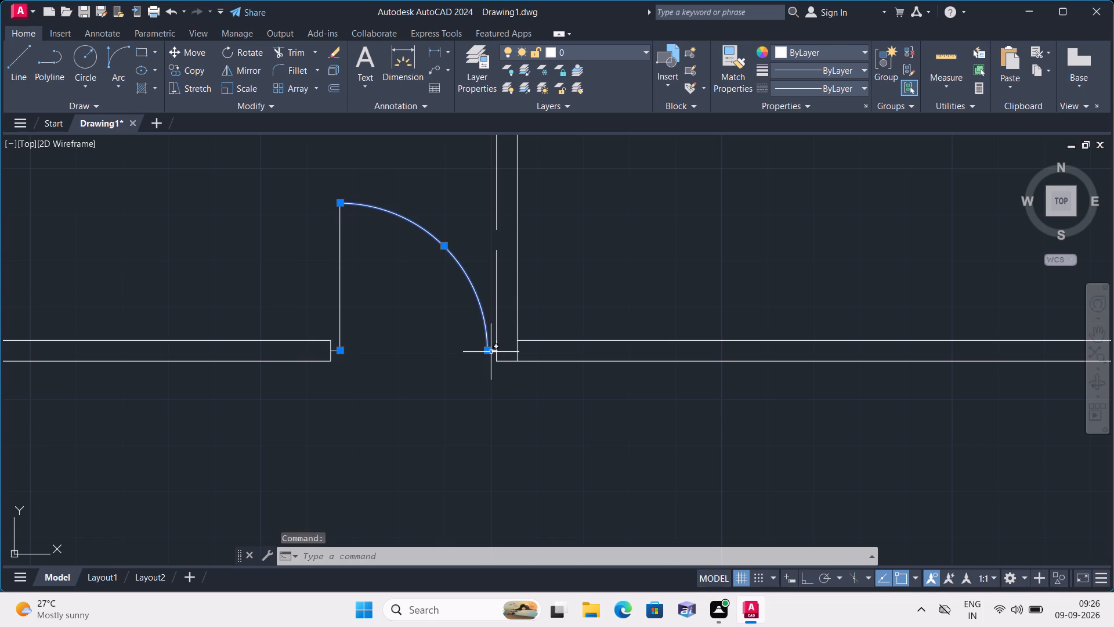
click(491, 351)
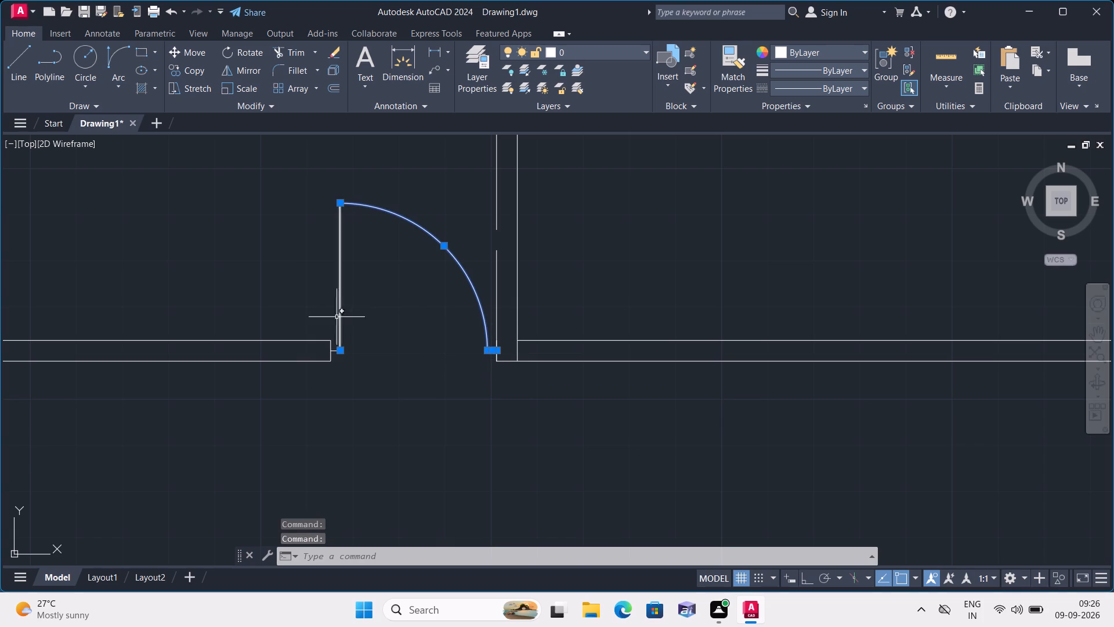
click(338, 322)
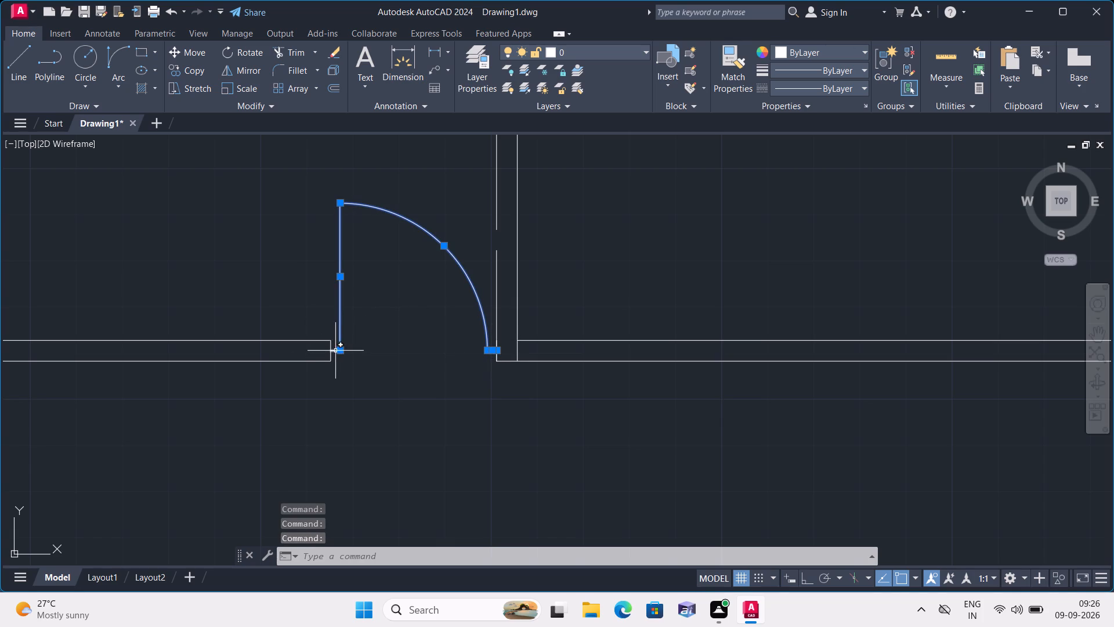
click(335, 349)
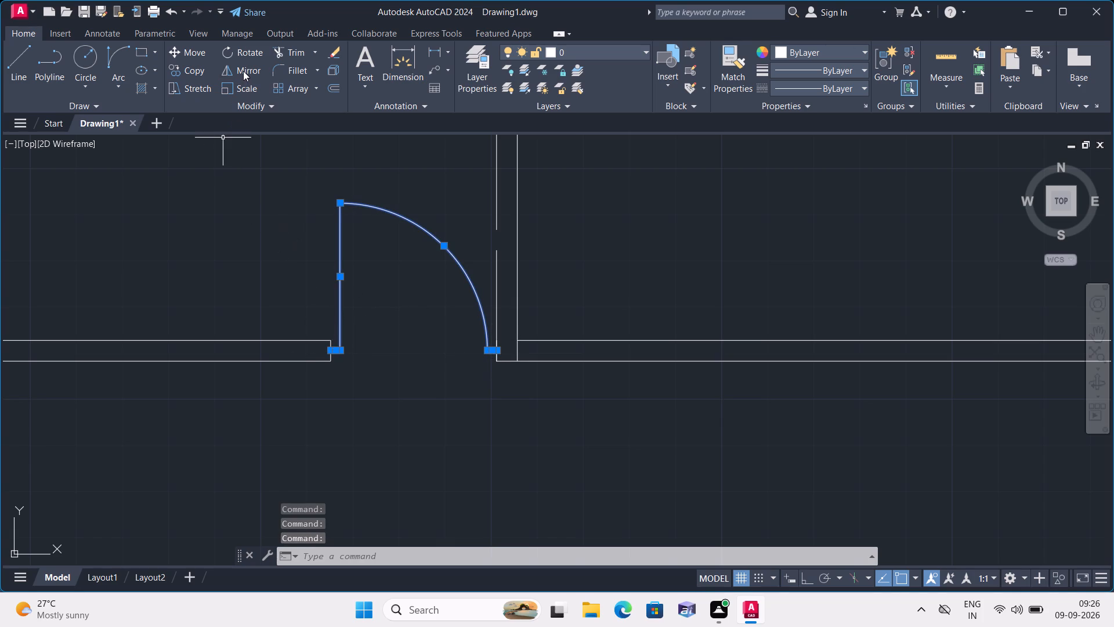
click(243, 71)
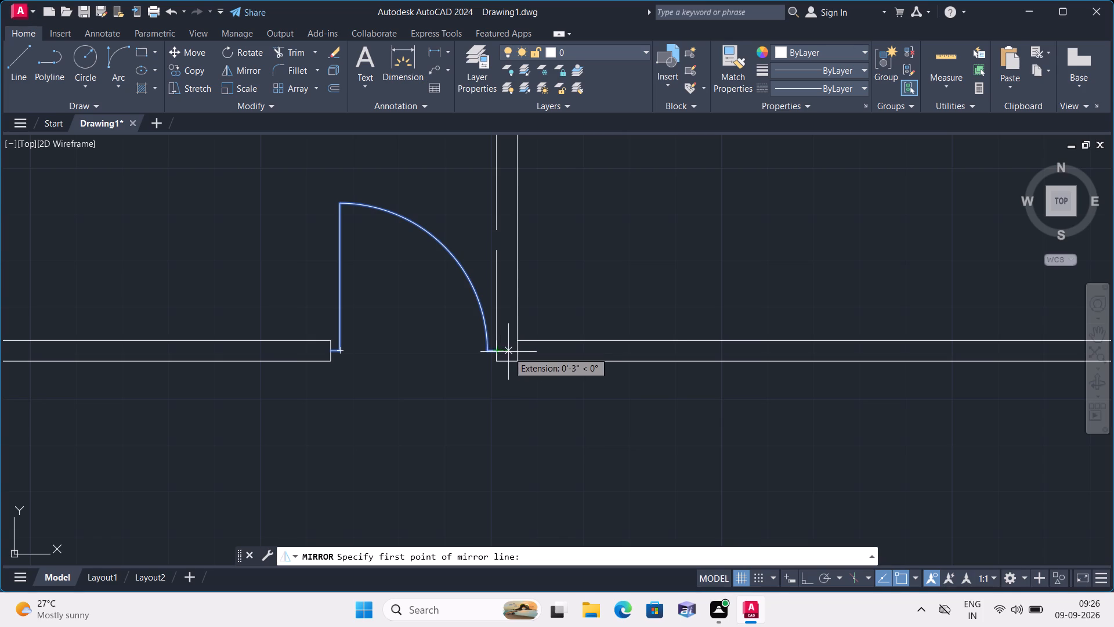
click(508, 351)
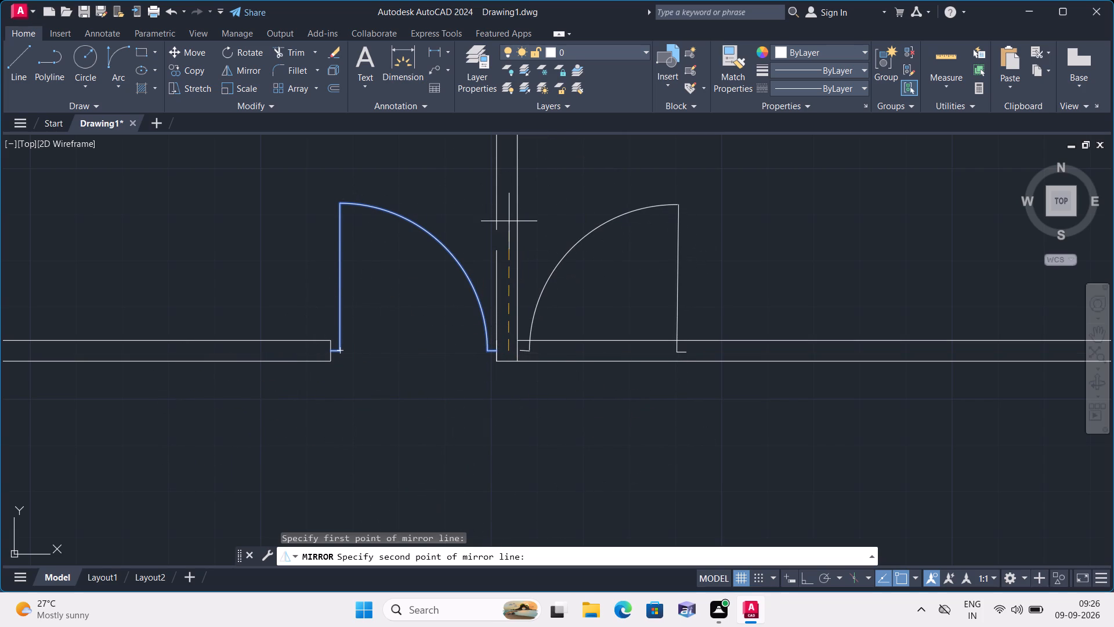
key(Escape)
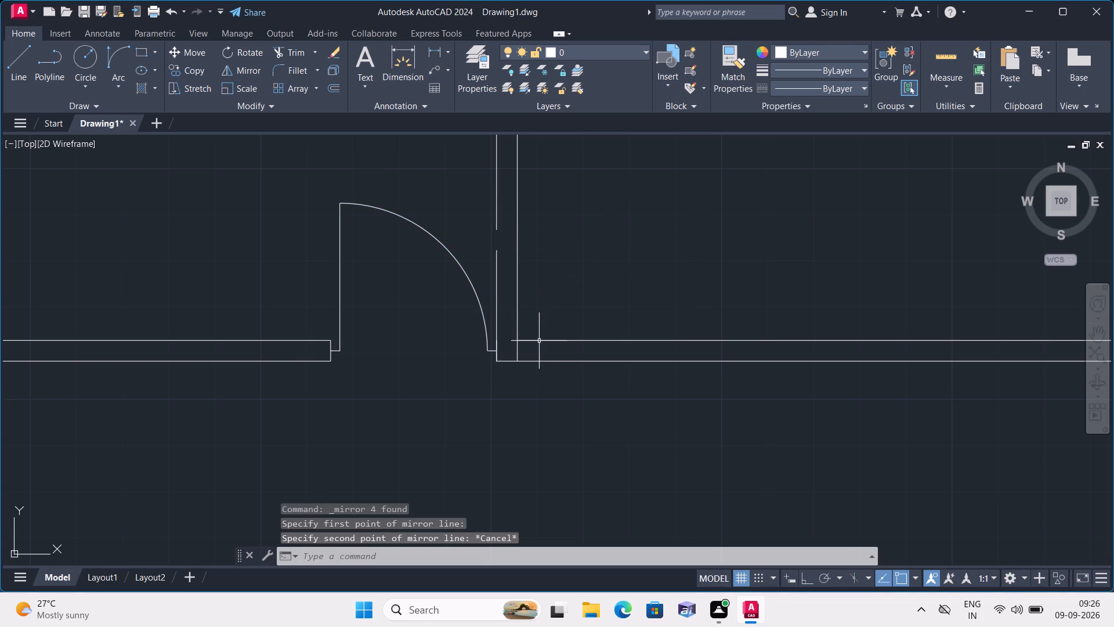
Draw a line along the right vertical partition's east face, from the lower horizontal partition's upper face to its lower face.
key(l)
key(space)
scroll(493, 349, up, 3)
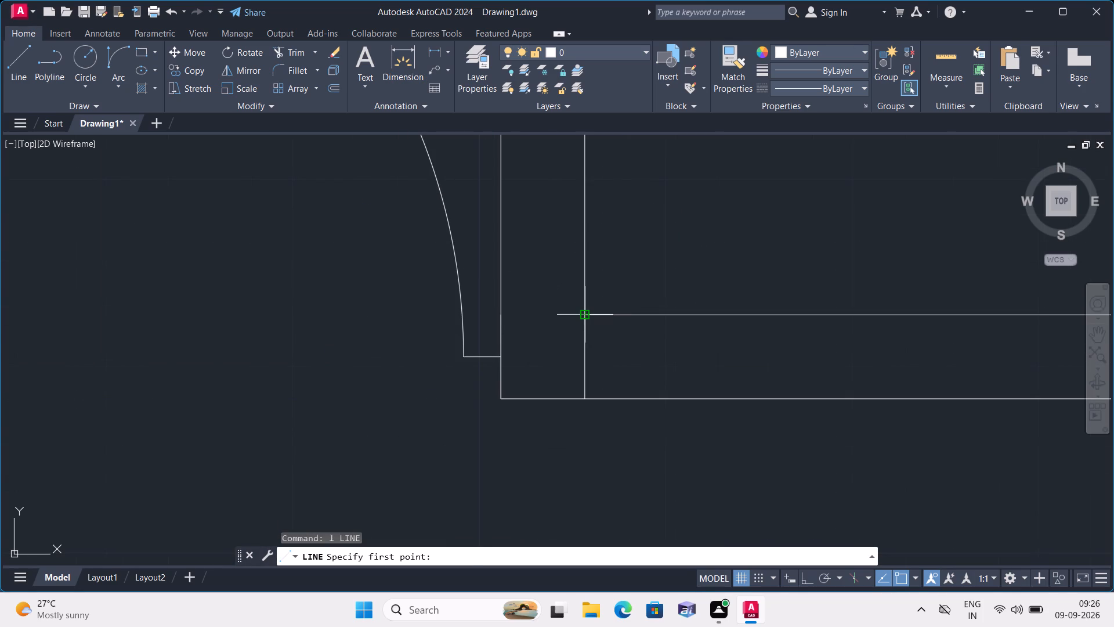
click(588, 313)
click(587, 397)
key(space)
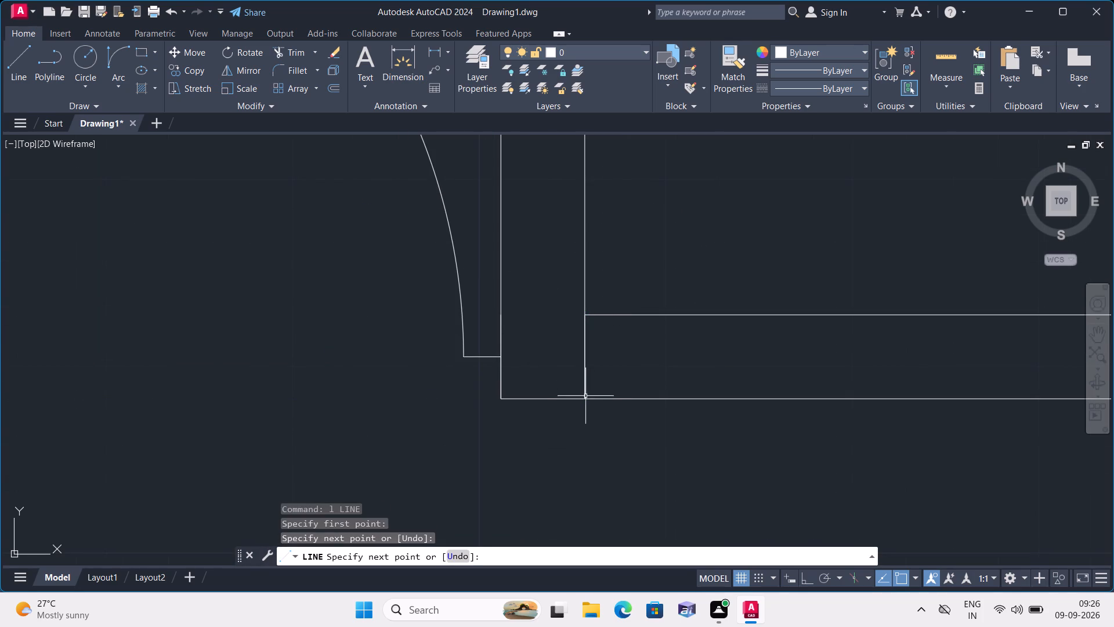
Copy the lower door with its leaf, swing arc and both jamb stubs to the right vertical partition's east face.
scroll(502, 378, down, 4)
scroll(476, 367, up, 2)
click(507, 395)
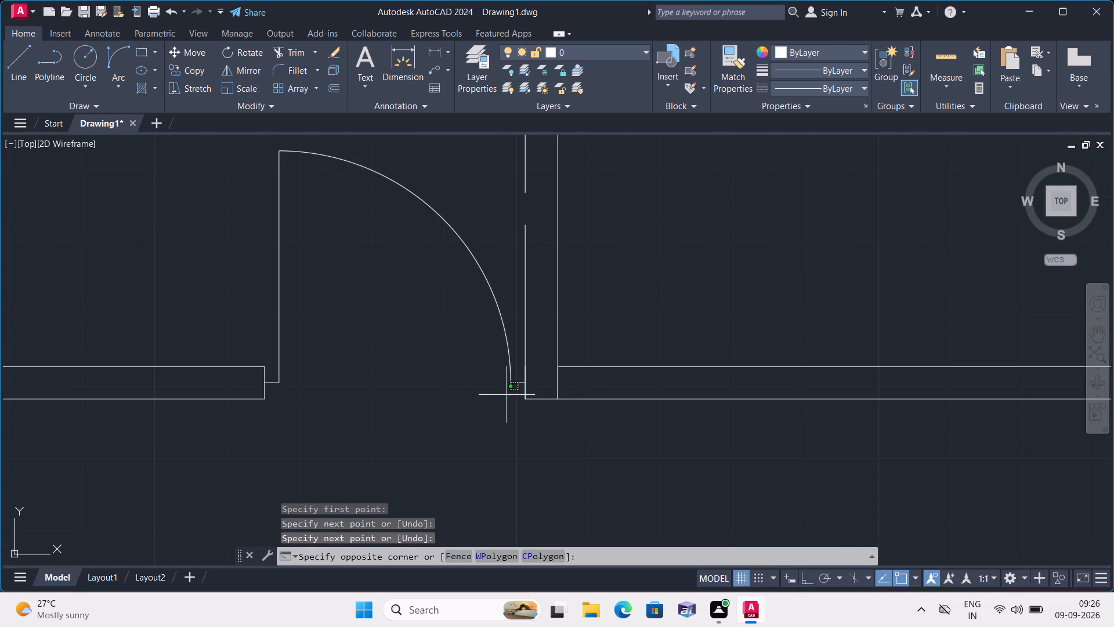
click(466, 225)
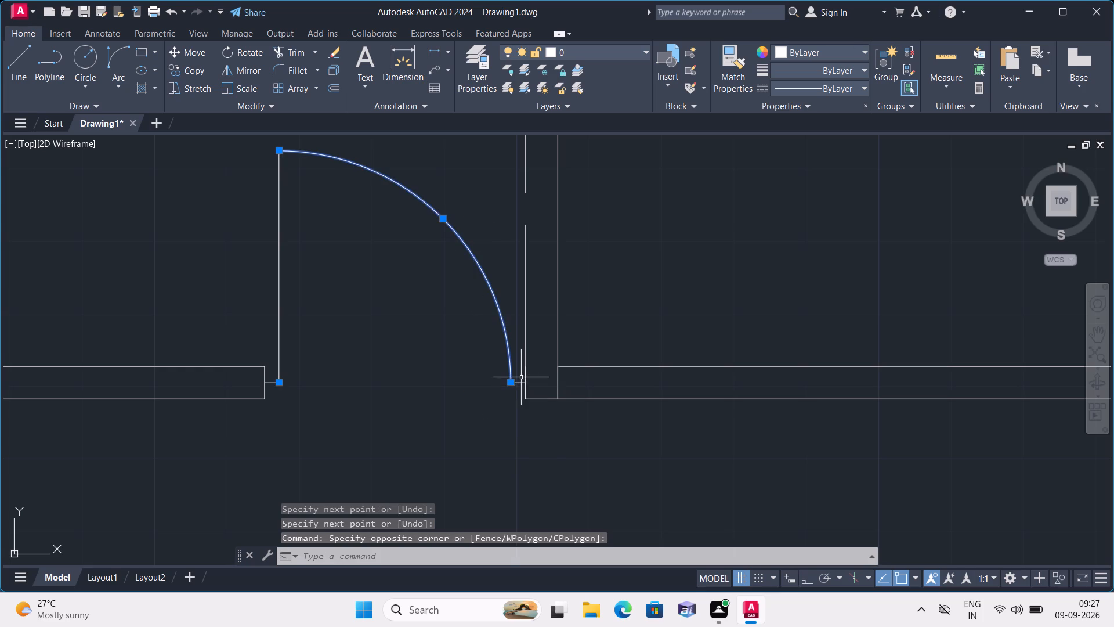
click(520, 382)
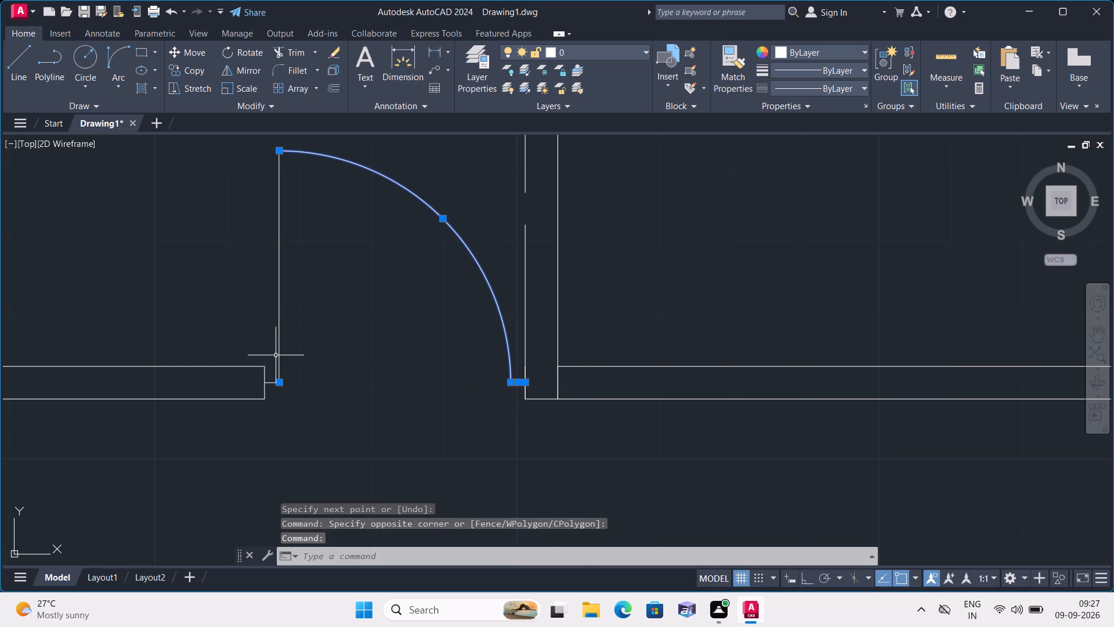
click(278, 355)
click(269, 383)
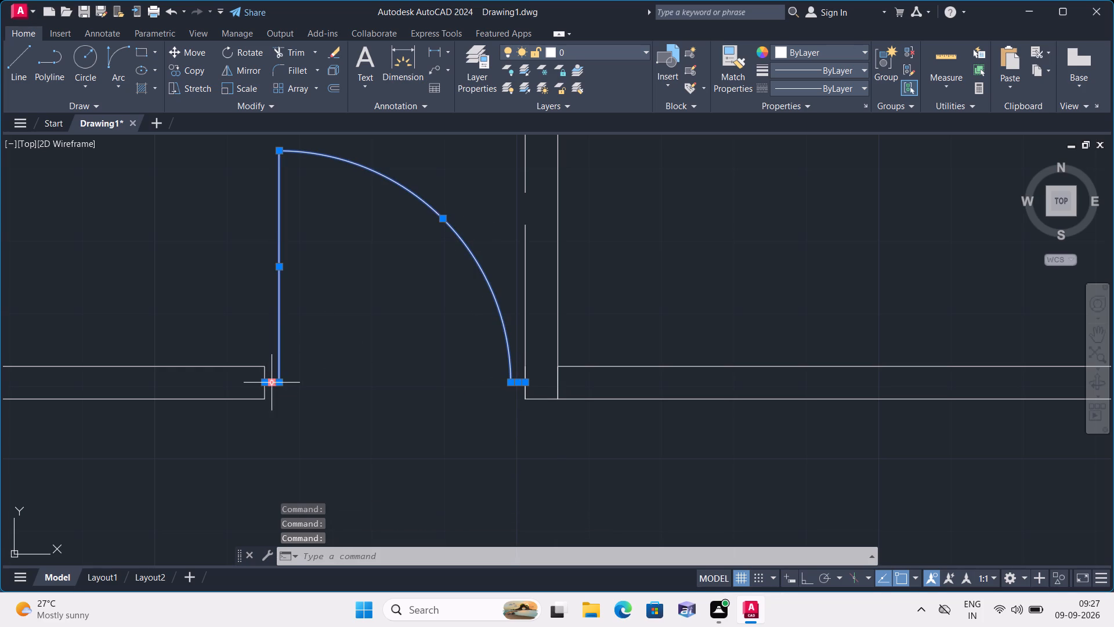
click(182, 68)
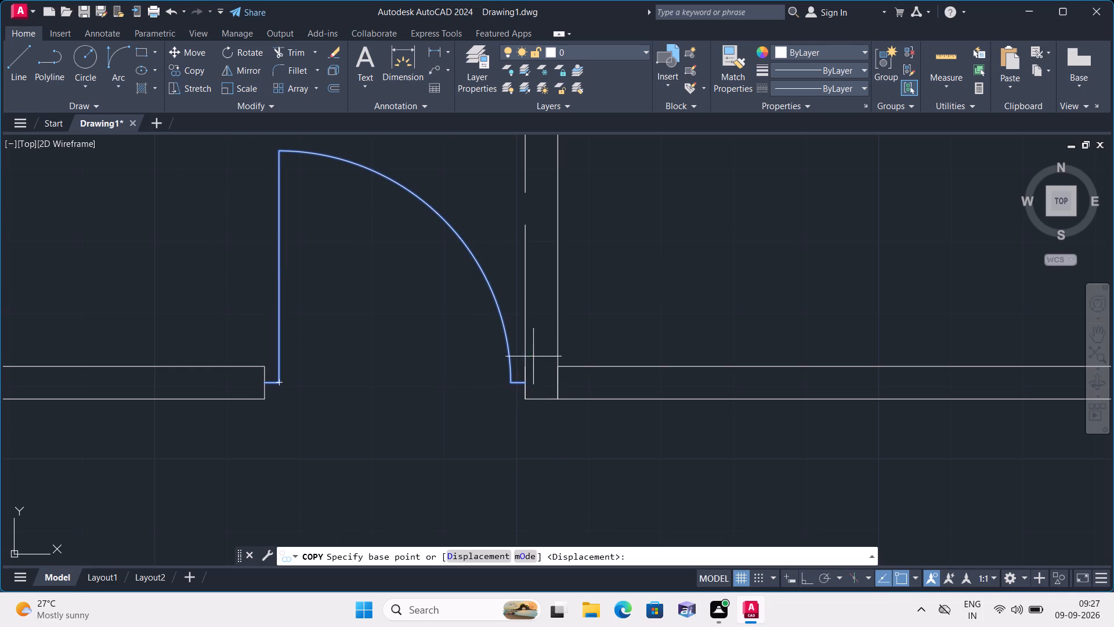
click(267, 378)
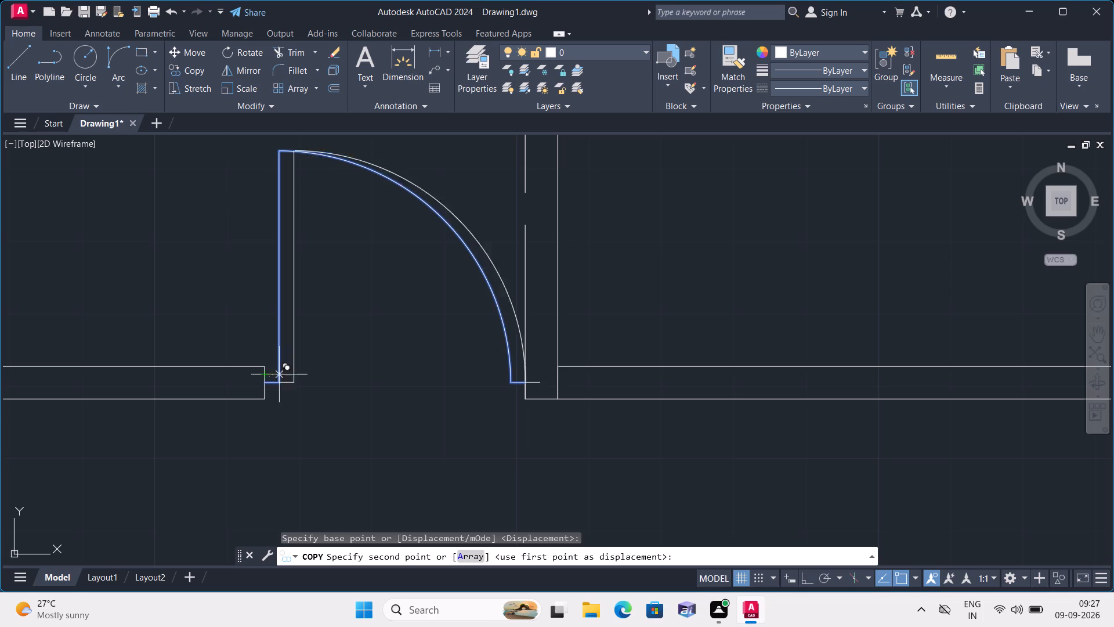
scroll(566, 381, up, 3)
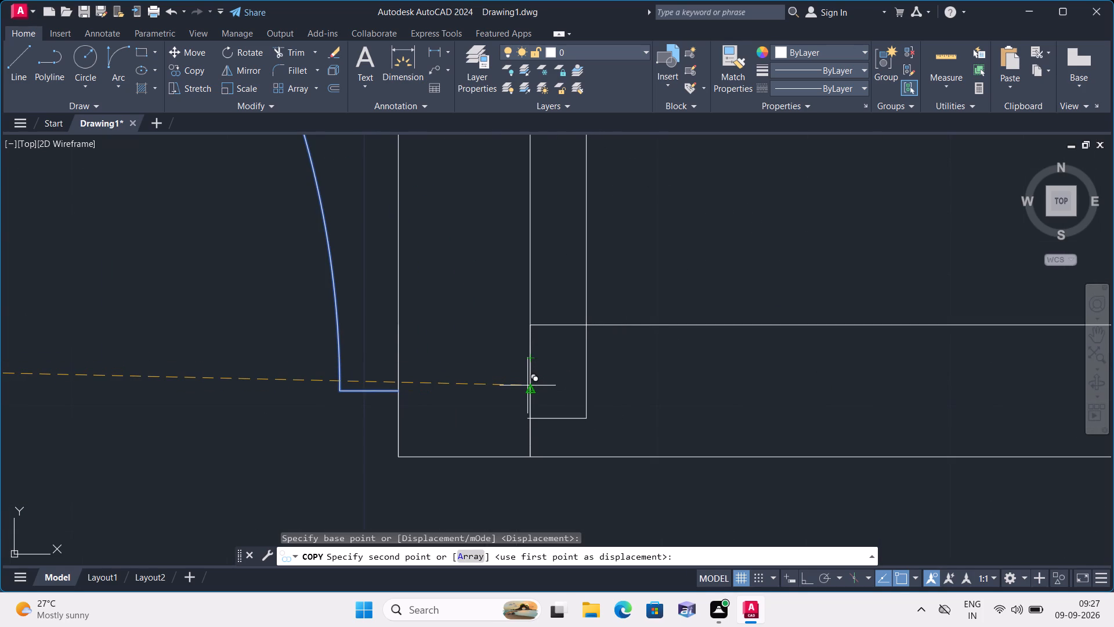
click(527, 385)
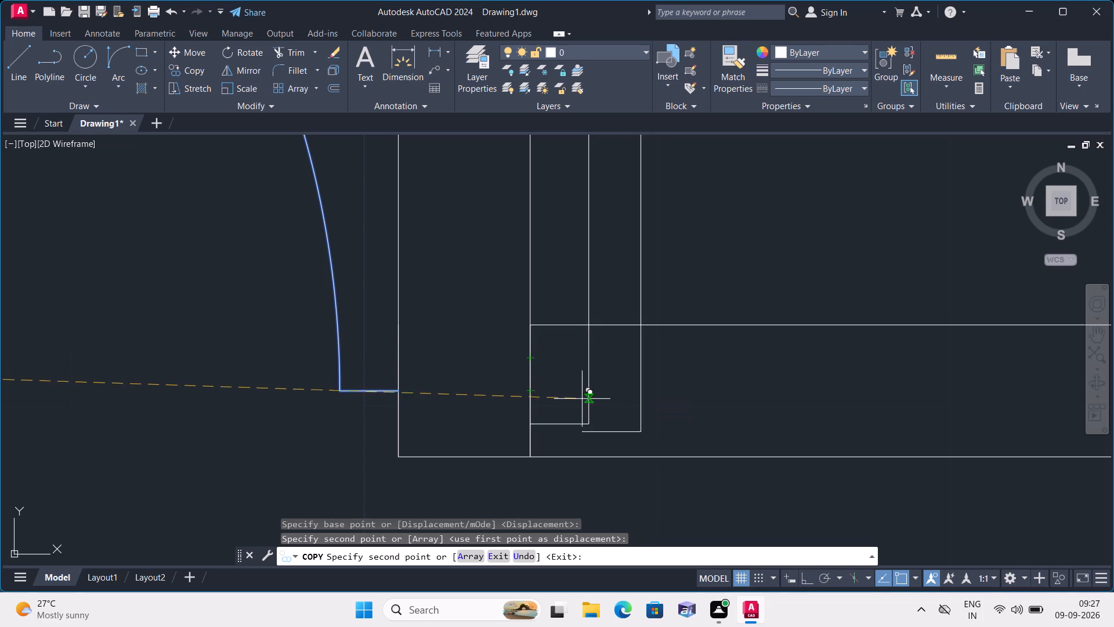
key(Escape)
Move the copied door up so its west stub starts at the midpoint of the line across the lower horizontal partition's thickness.
scroll(590, 416, down, 1)
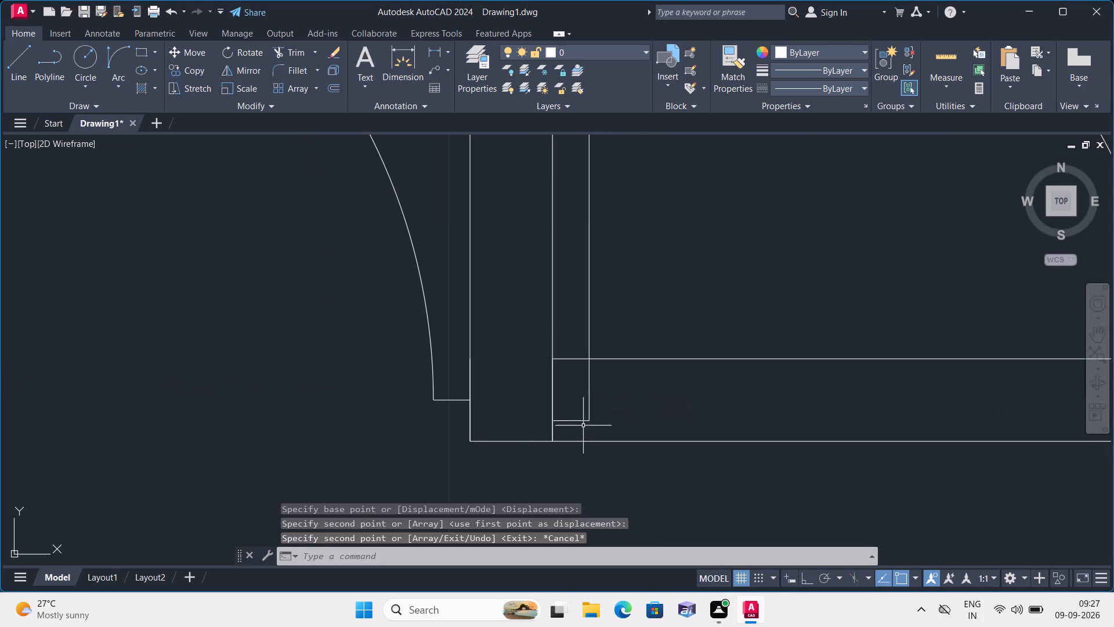
click(581, 421)
click(587, 392)
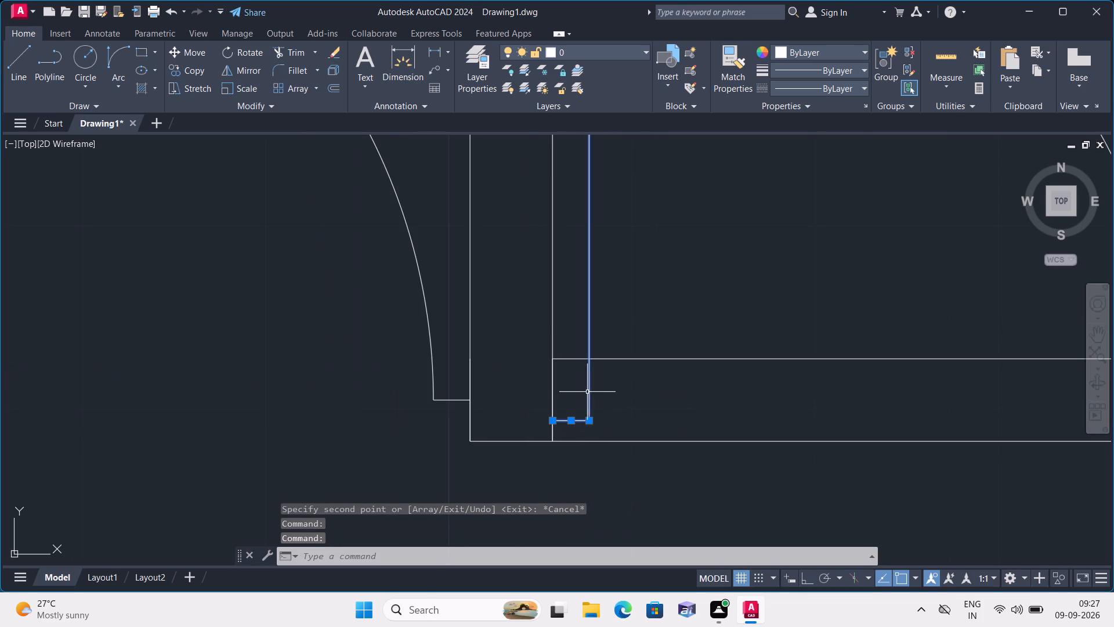
scroll(619, 351, down, 2)
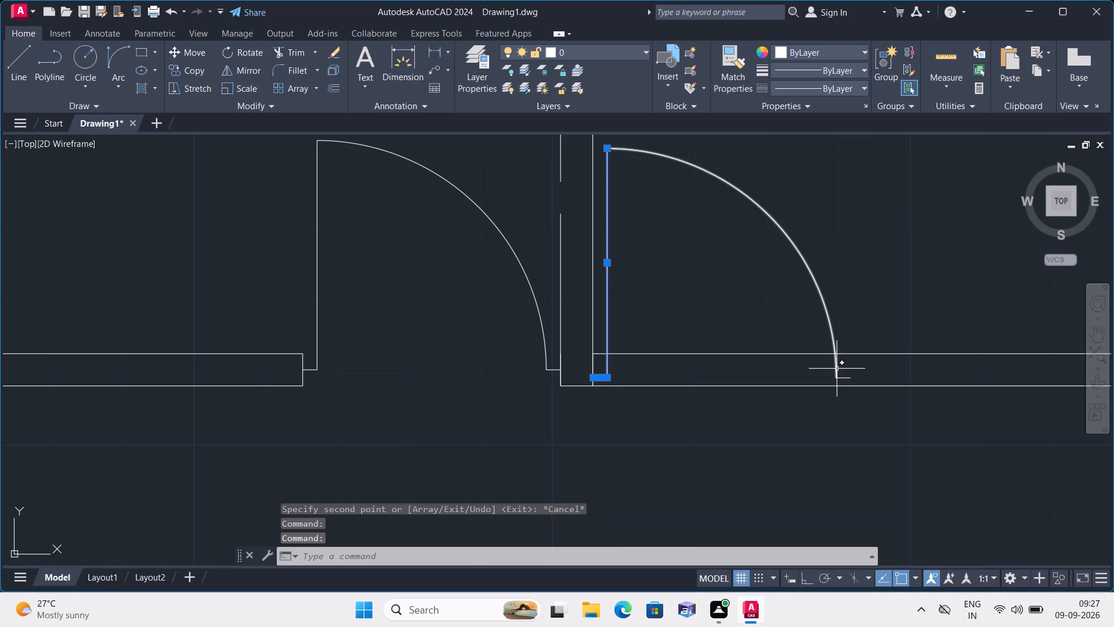
click(837, 366)
click(842, 379)
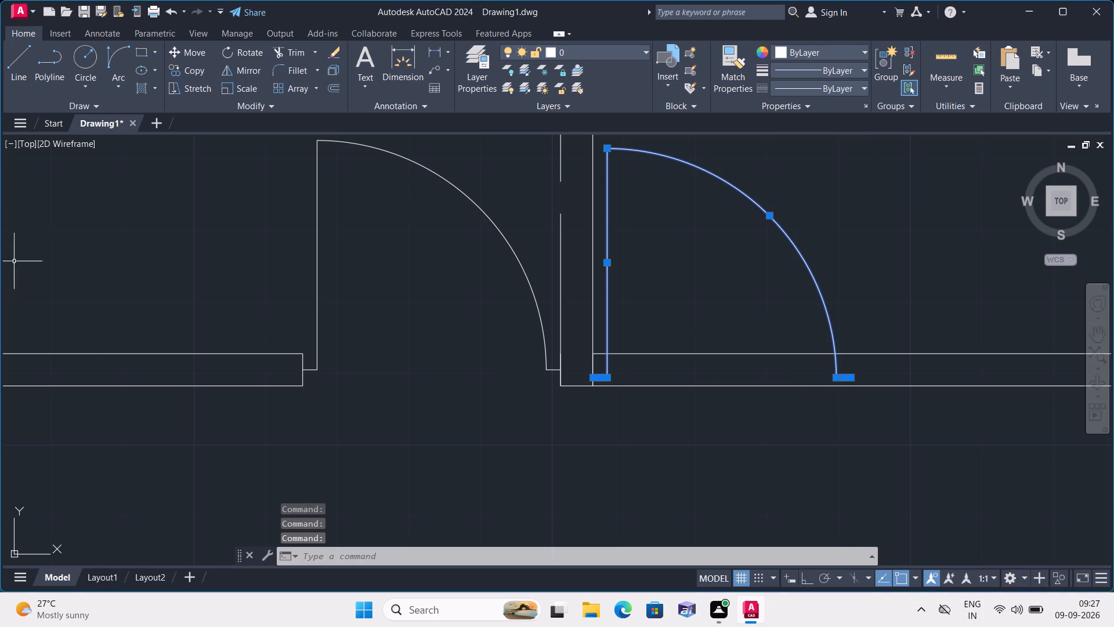
click(194, 48)
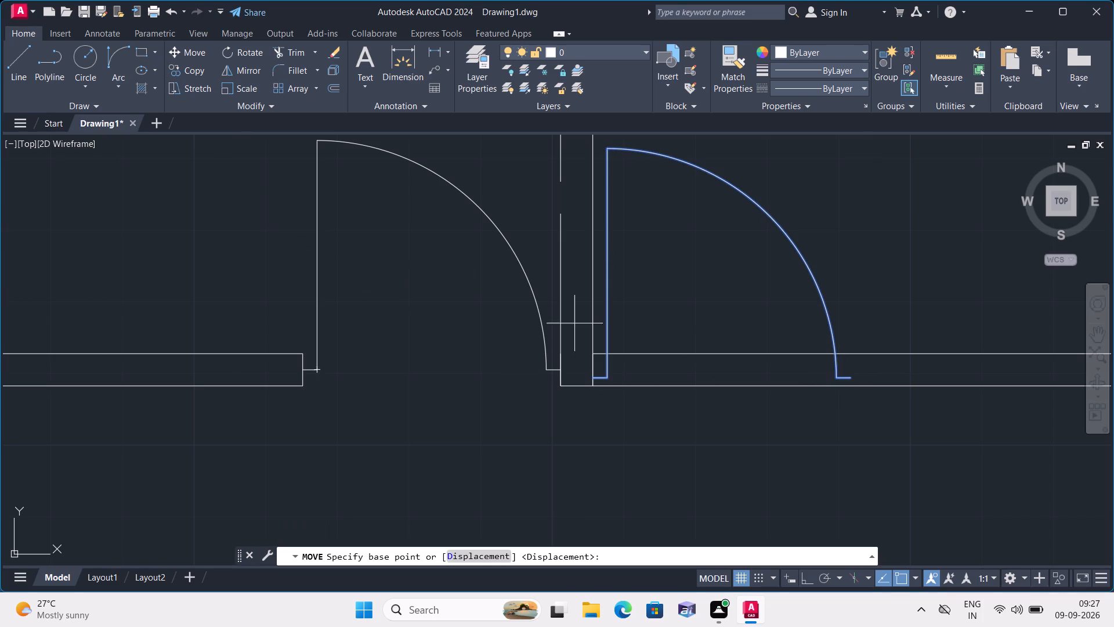
scroll(577, 327, up, 2)
click(614, 453)
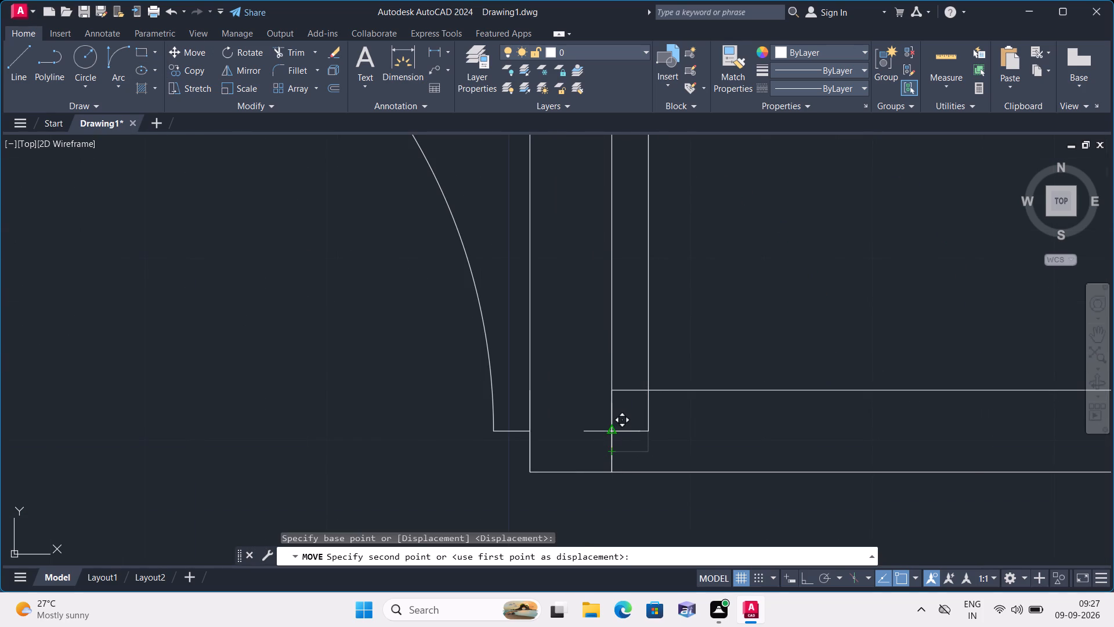
click(610, 429)
Draw the copied door's east jamb across the lower horizontal partition, from the stub's end to the upper and lower faces.
scroll(598, 403, down, 3)
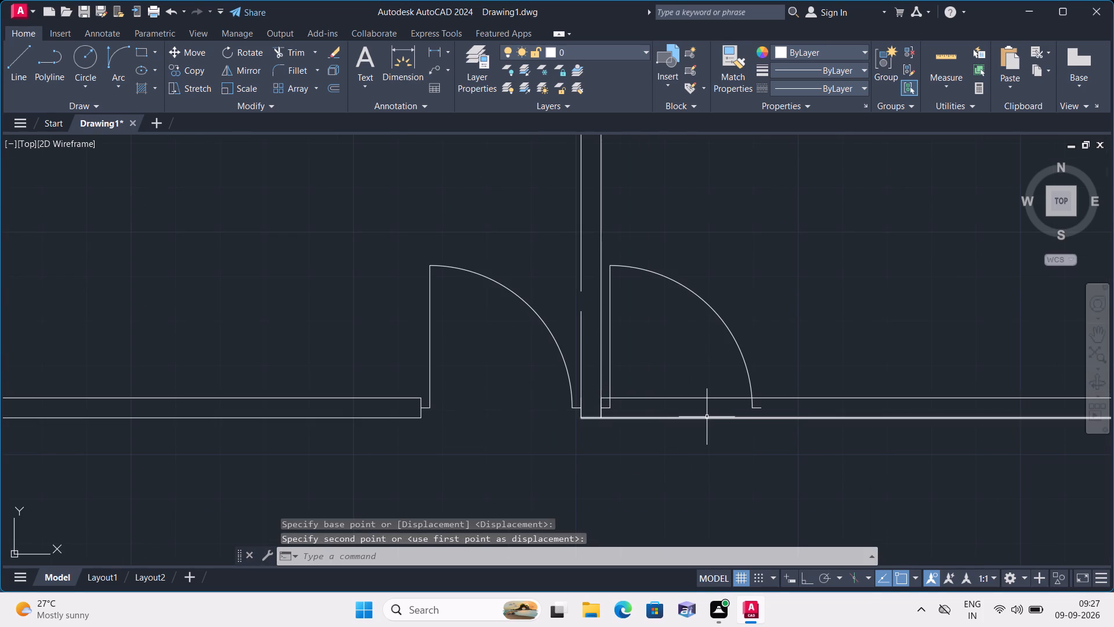
scroll(680, 441, up, 1)
middle_drag(680, 441, 494, 498)
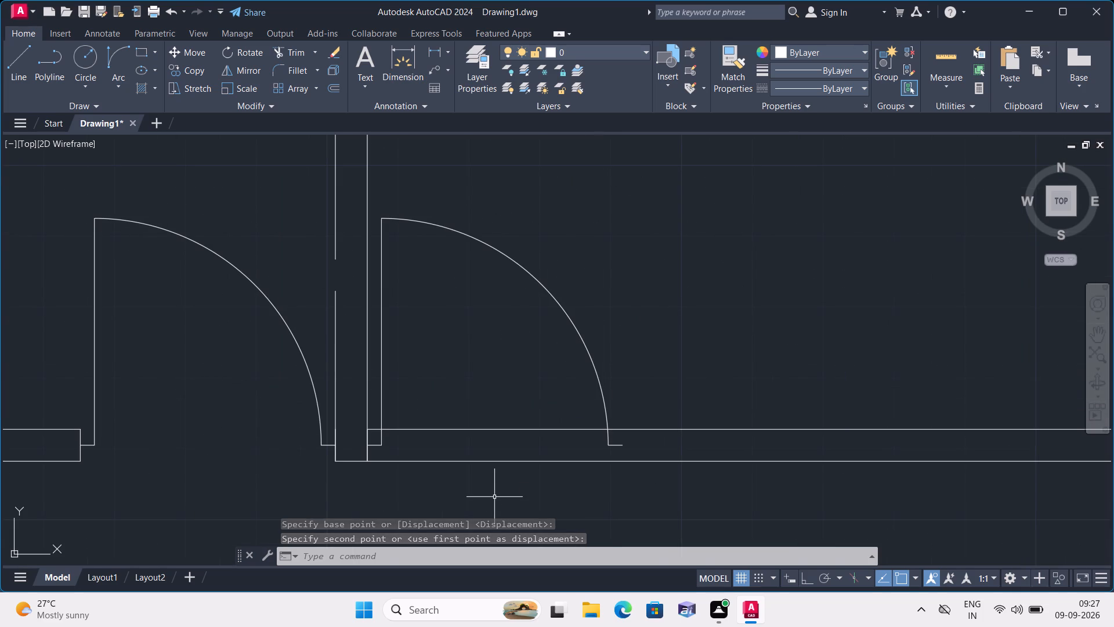
text(l)
key(space)
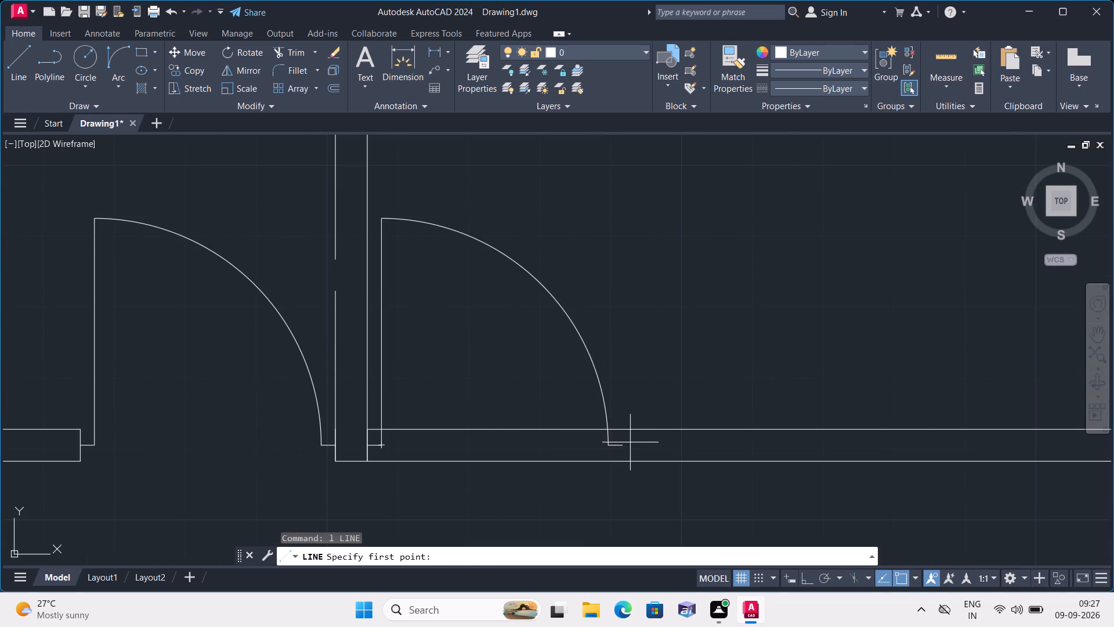
click(625, 444)
click(624, 426)
key(space)
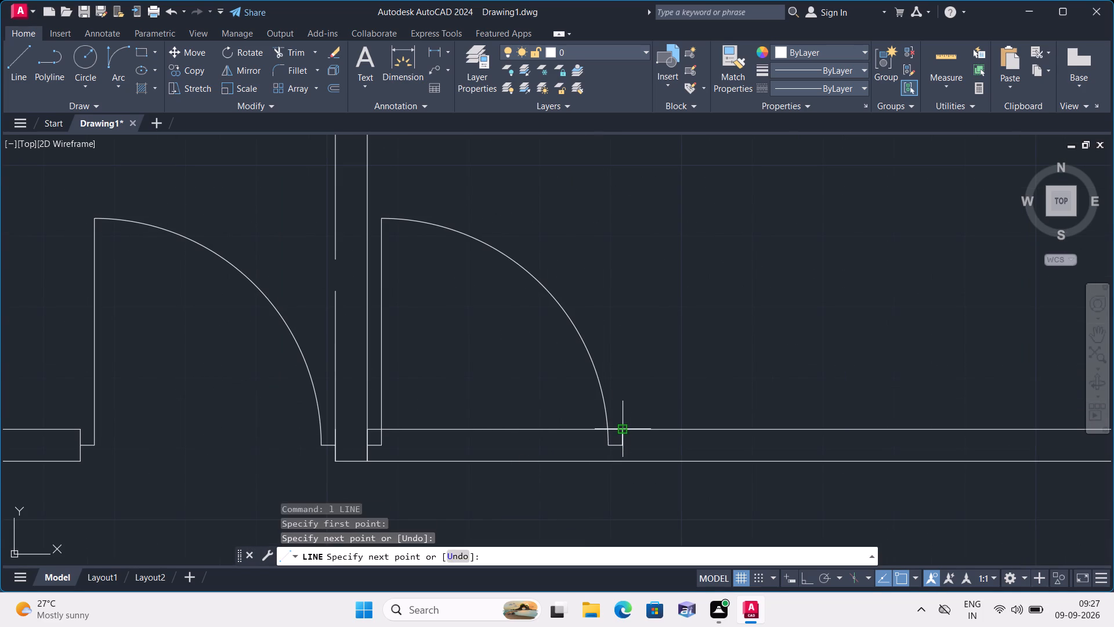
key(space)
click(624, 449)
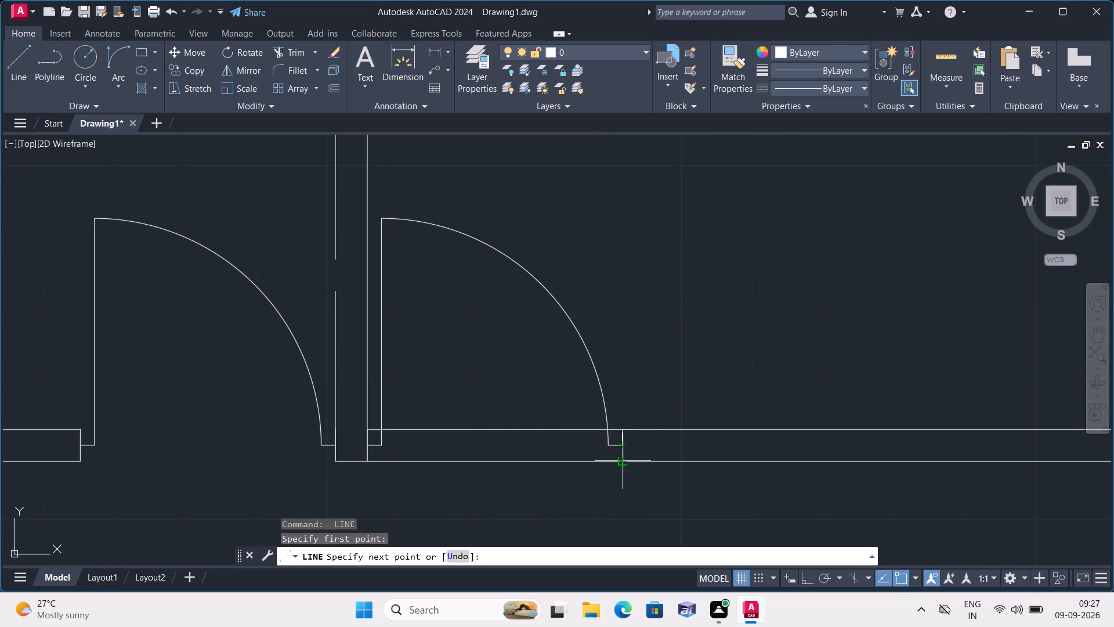
click(625, 464)
key(space)
Trim the lower horizontal partition's two lines across the copied door's opening, including the short upper pieces above both jamb stubs.
text(trim)
key(space)
click(534, 507)
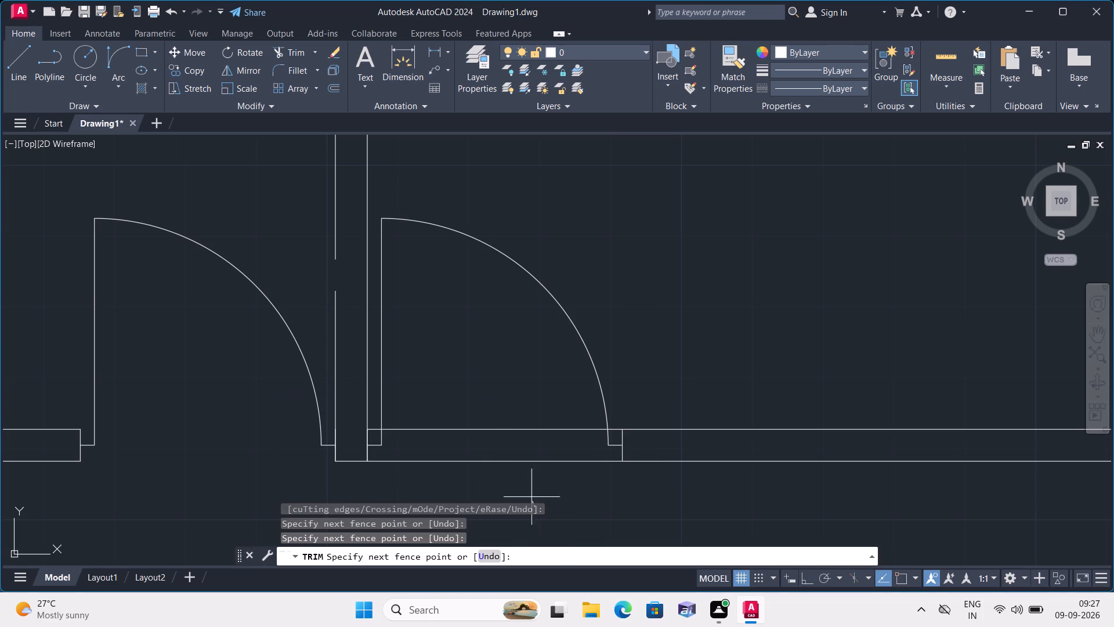
click(500, 401)
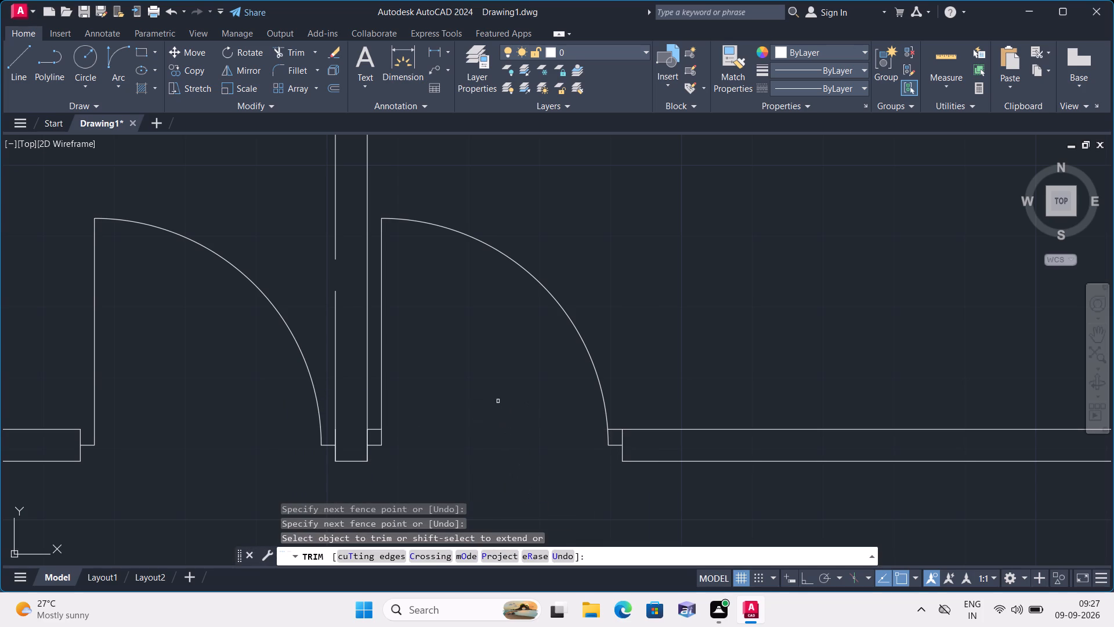
scroll(363, 427, up, 3)
drag(399, 448, 399, 429)
click(398, 409)
scroll(398, 409, down, 2)
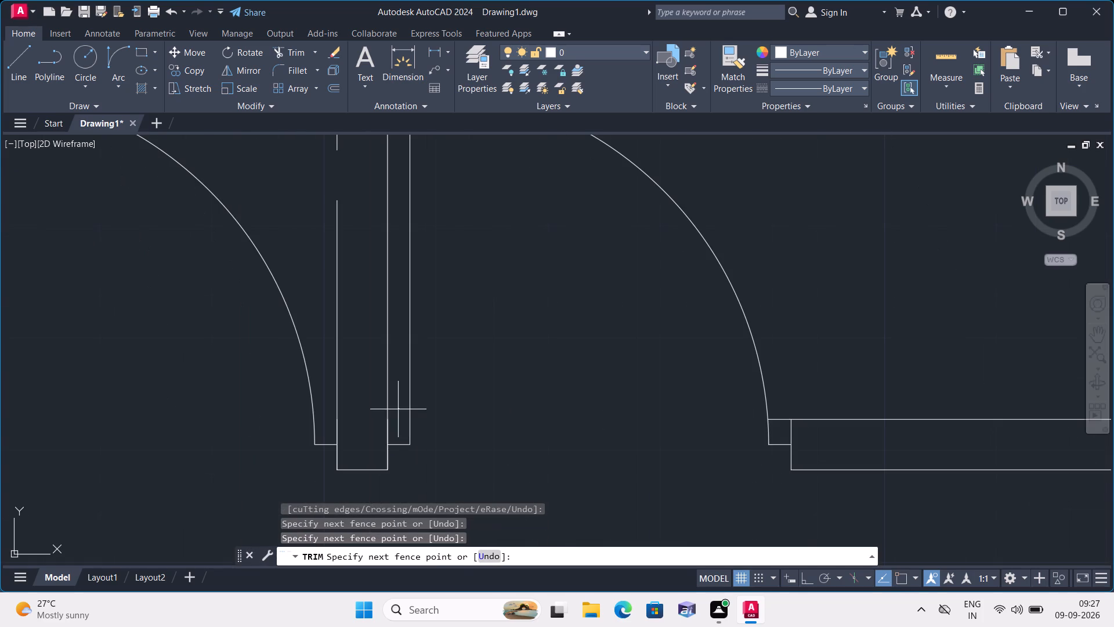
click(395, 420)
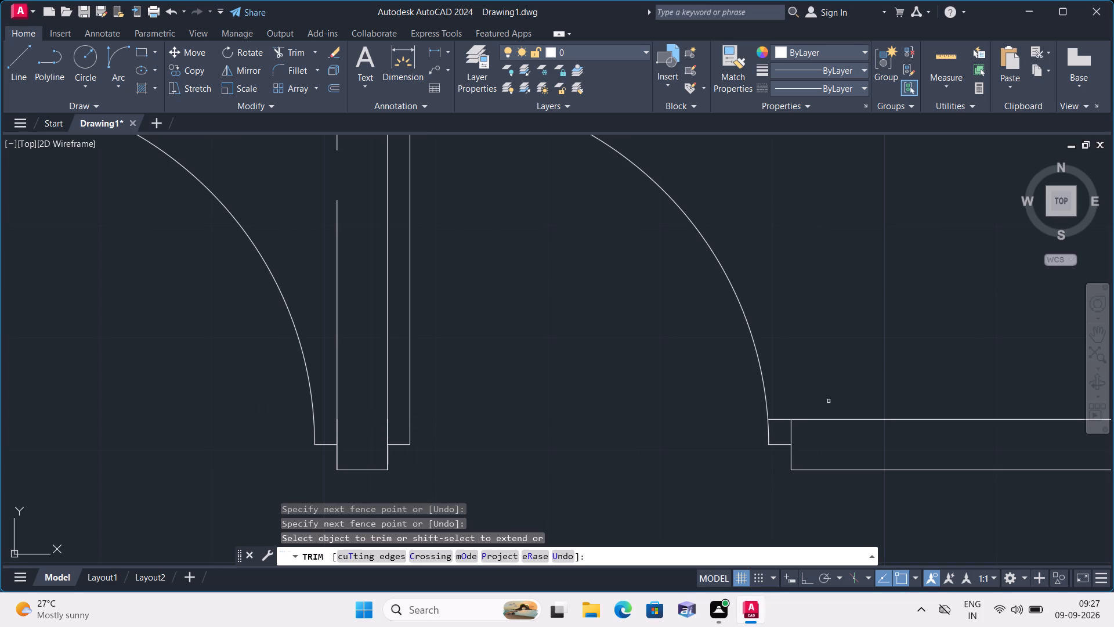
click(783, 421)
scroll(804, 355, down, 2)
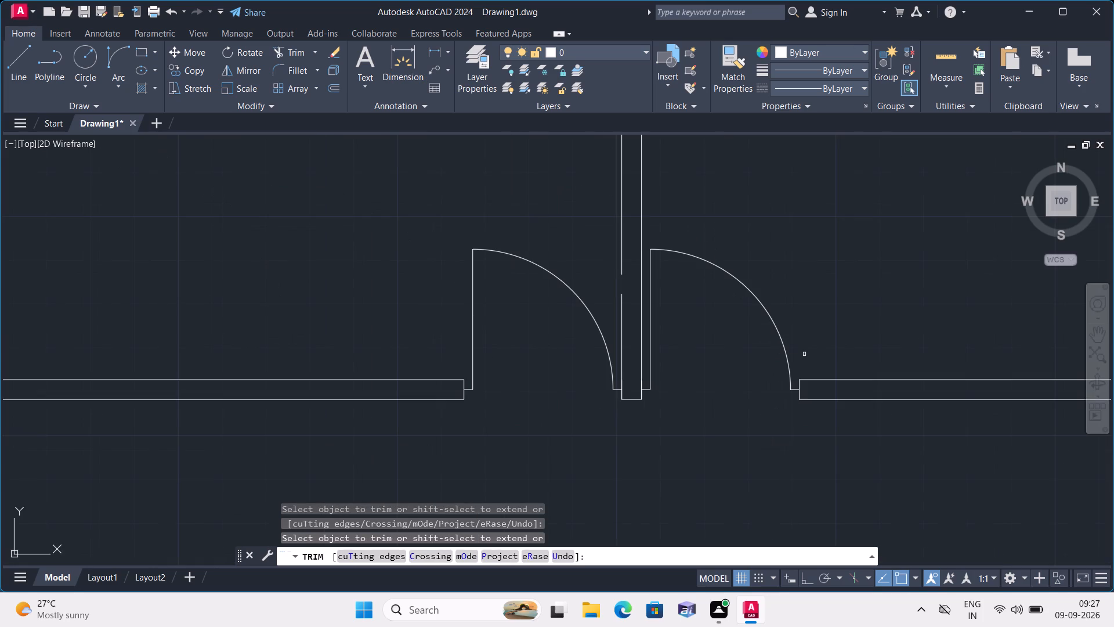
key(Escape)
Extend the right vertical partition's west face line down to close the gap beside the lower doors.
text(extend)
key(space)
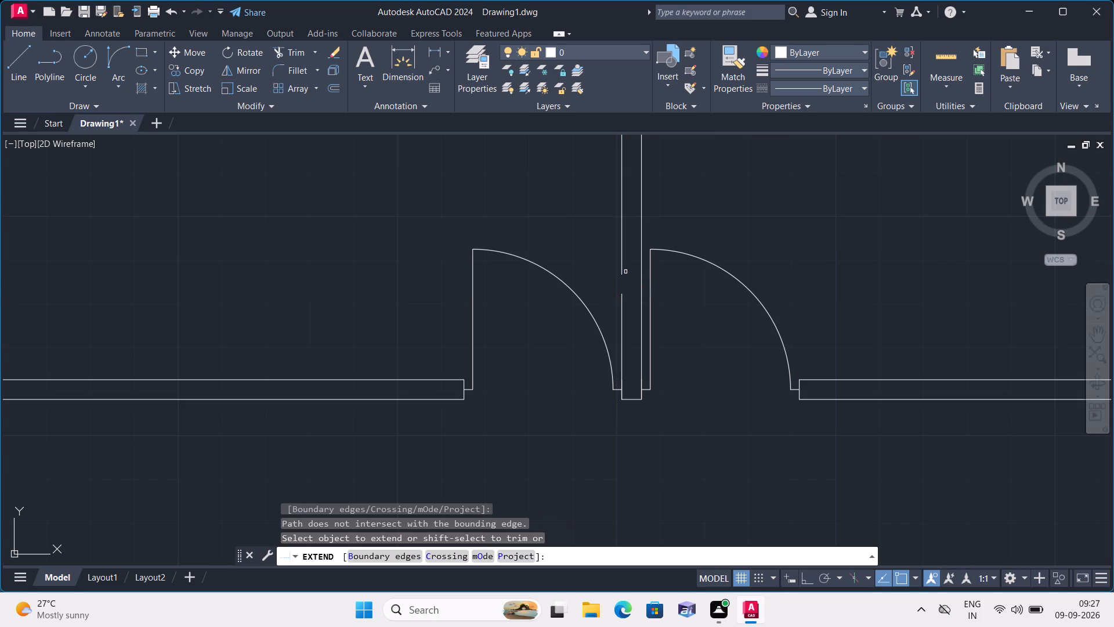
click(624, 268)
scroll(620, 298, down, 2)
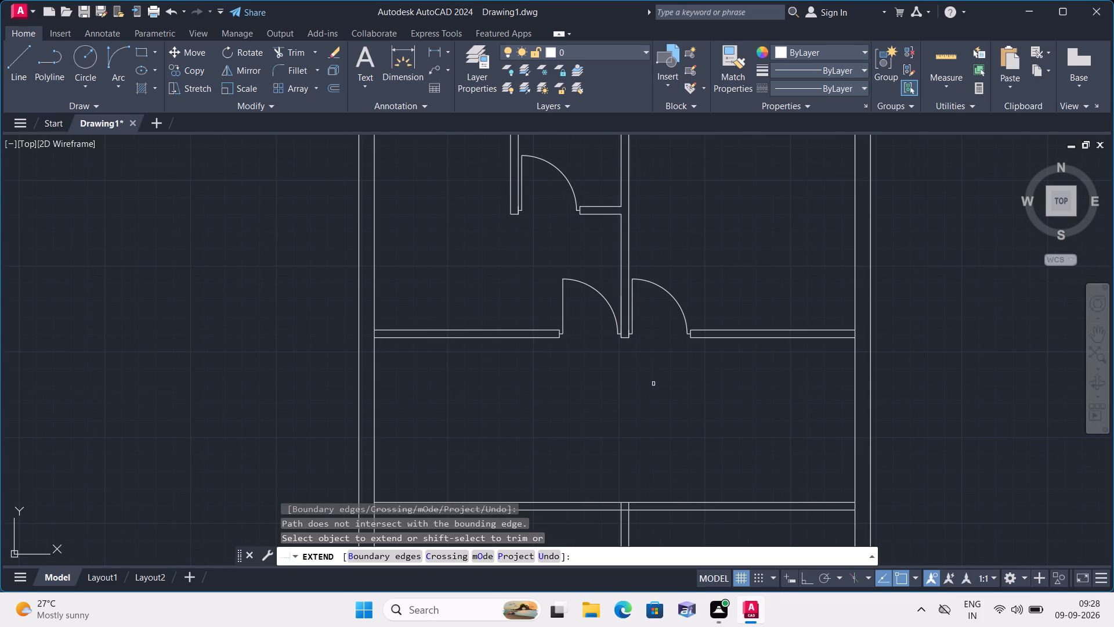
key(Escape)
Draw a line across the thickness of the horizontal partition south of the doors, along the southern vertical partition's west face.
scroll(653, 384, down, 1)
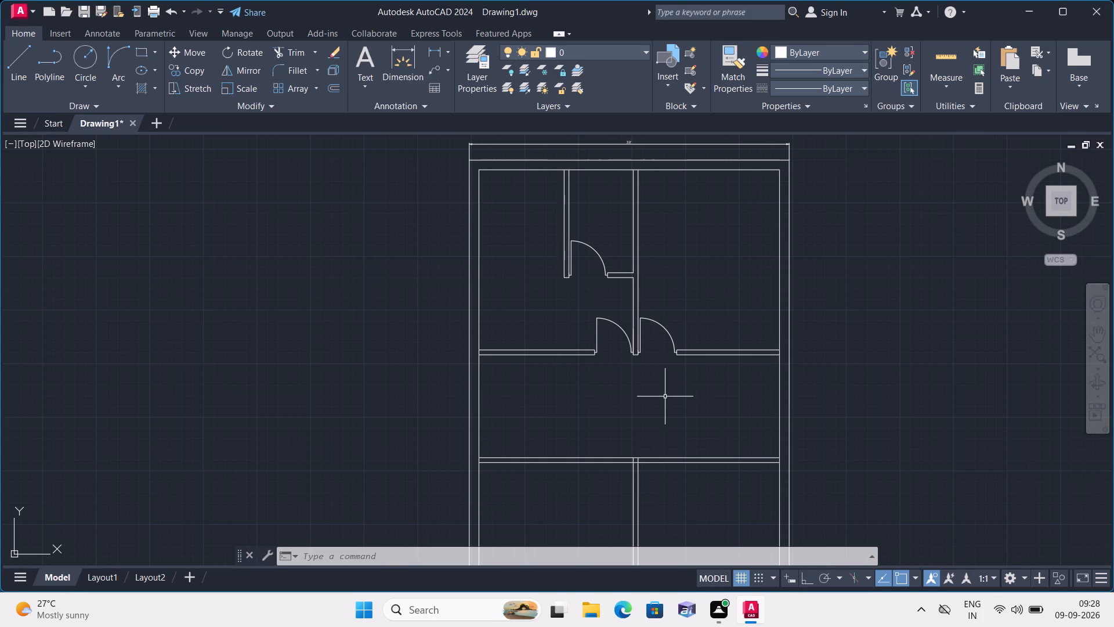
middle_drag(645, 407, 606, 310)
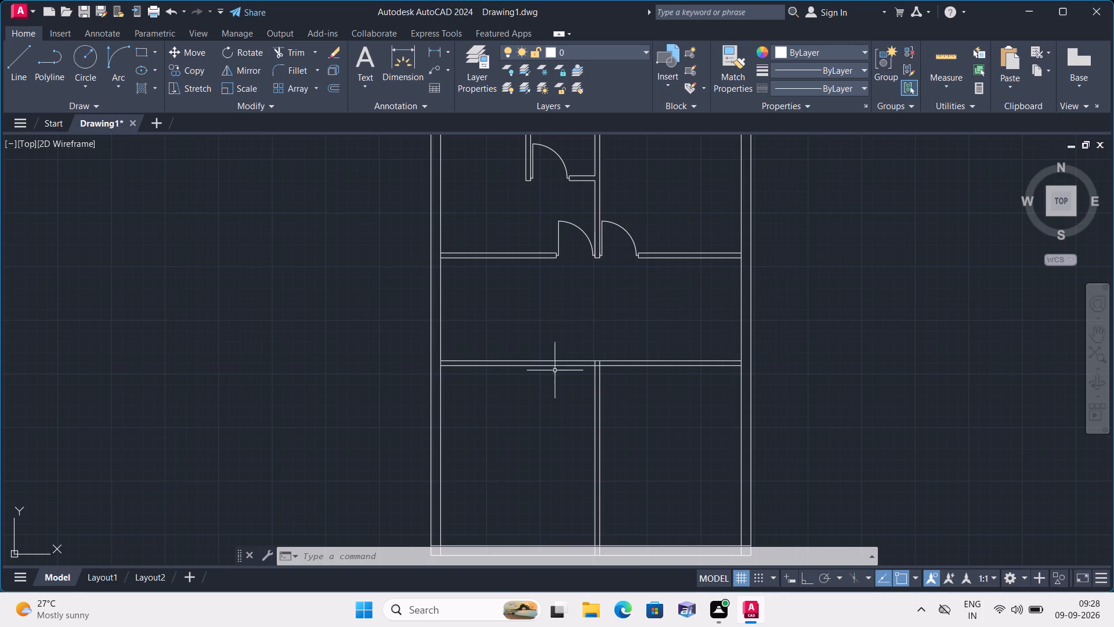
scroll(631, 351, up, 2)
text(l)
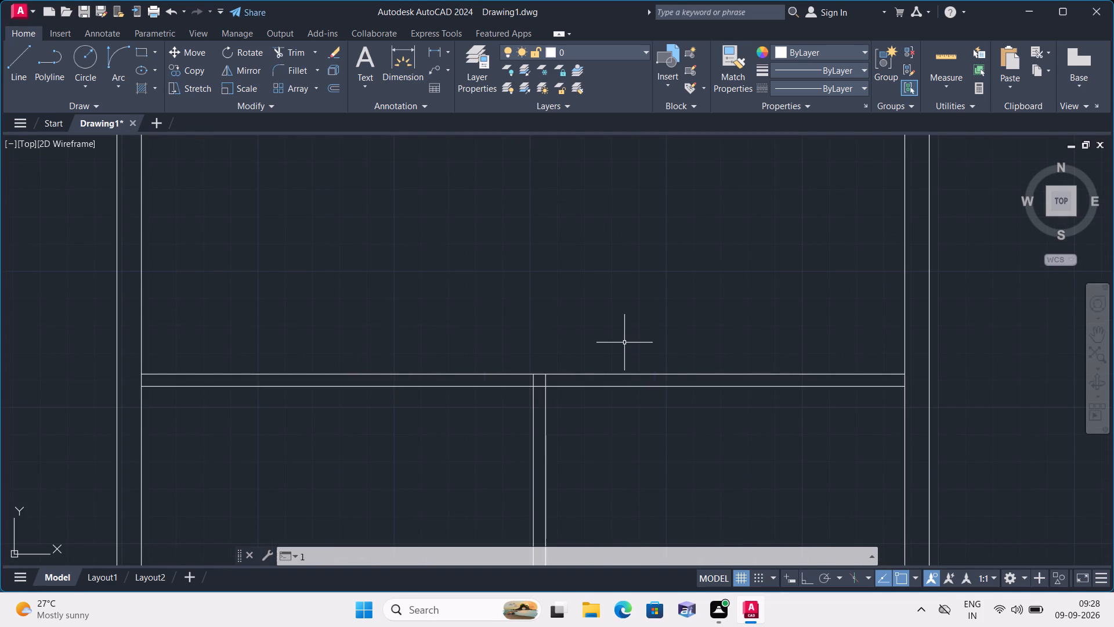
key(space)
scroll(577, 372, up, 2)
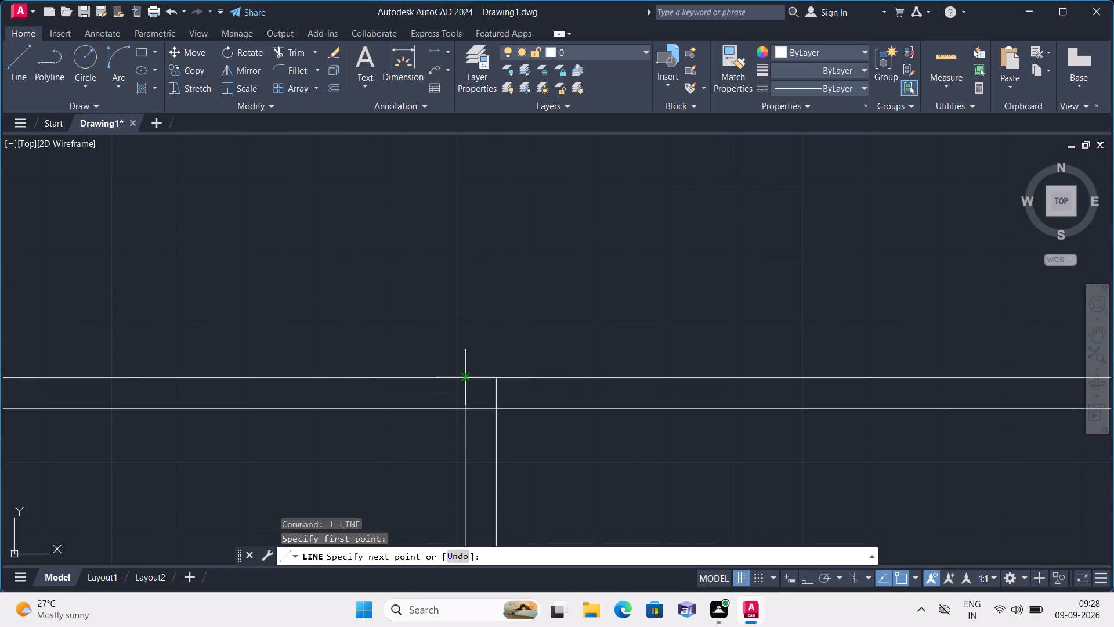
click(467, 381)
click(465, 408)
key(space)
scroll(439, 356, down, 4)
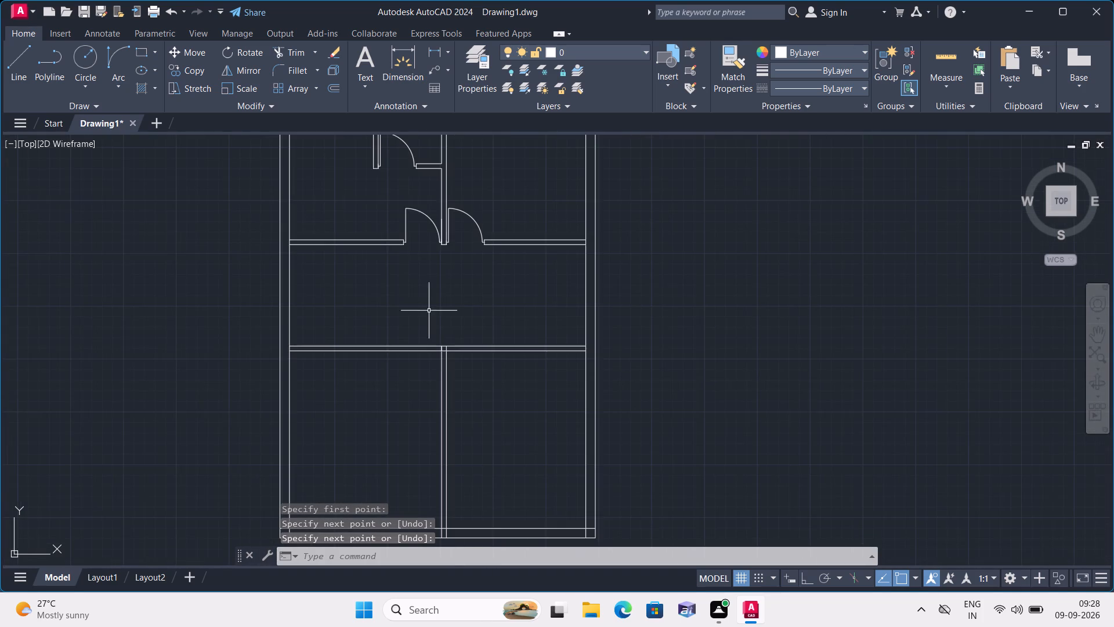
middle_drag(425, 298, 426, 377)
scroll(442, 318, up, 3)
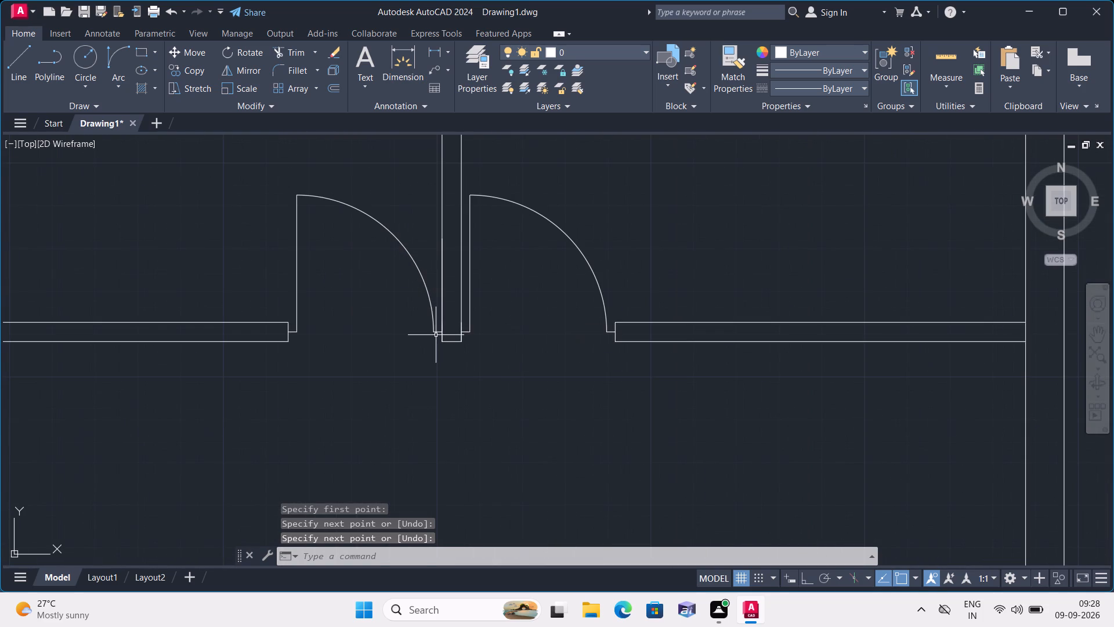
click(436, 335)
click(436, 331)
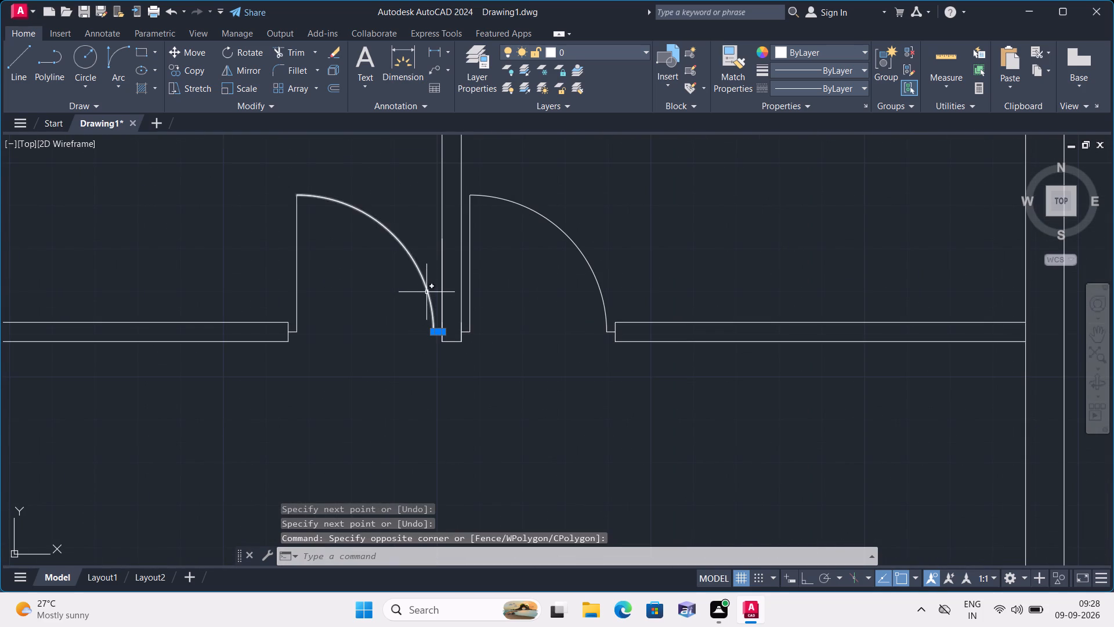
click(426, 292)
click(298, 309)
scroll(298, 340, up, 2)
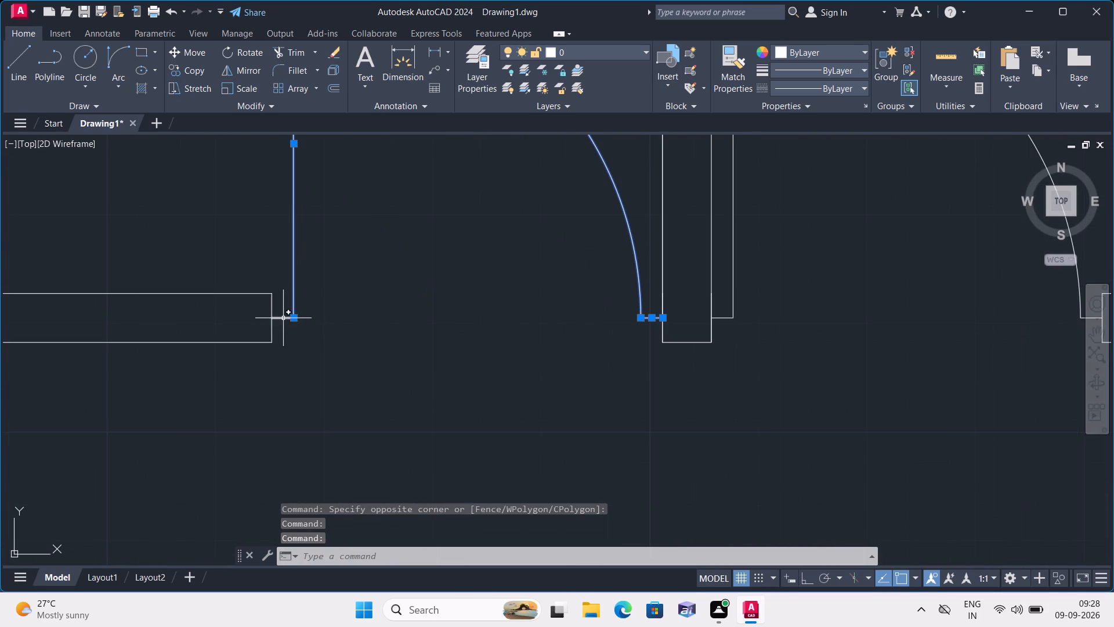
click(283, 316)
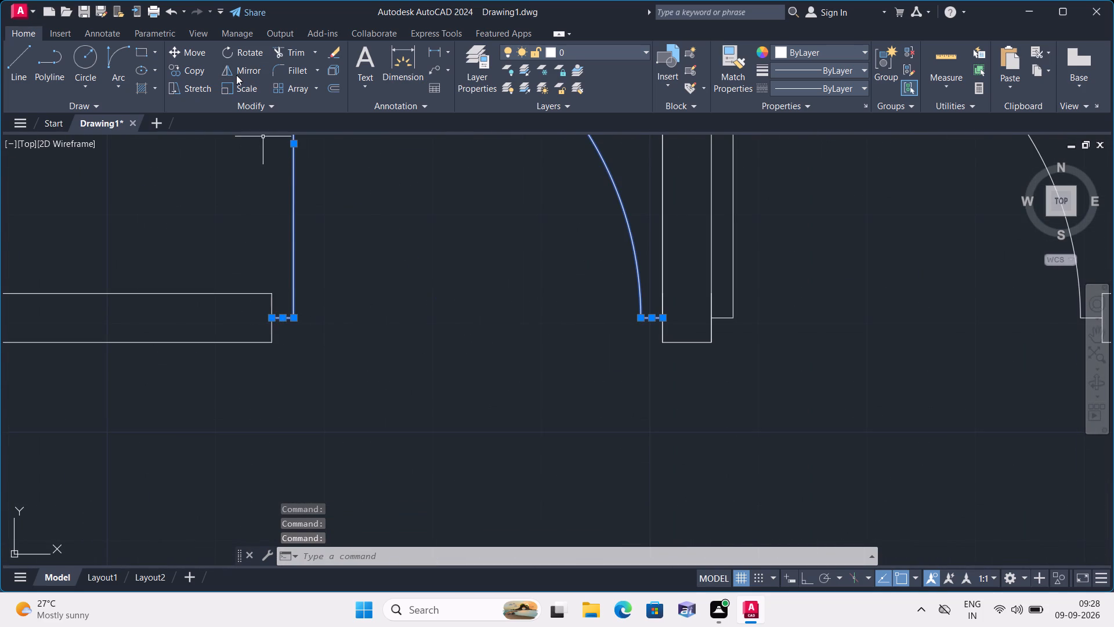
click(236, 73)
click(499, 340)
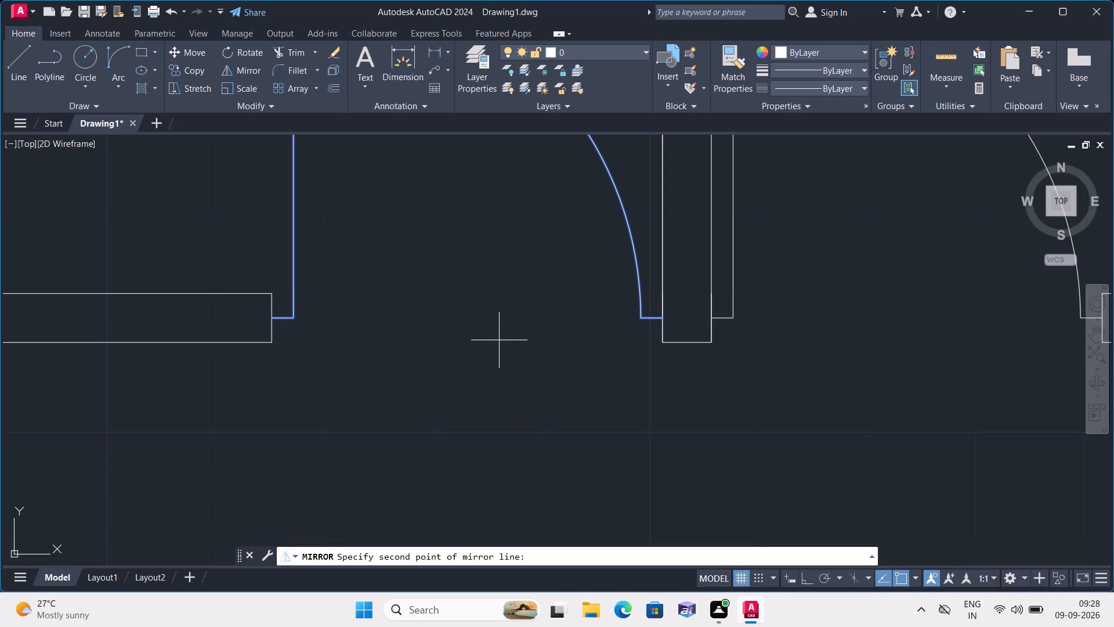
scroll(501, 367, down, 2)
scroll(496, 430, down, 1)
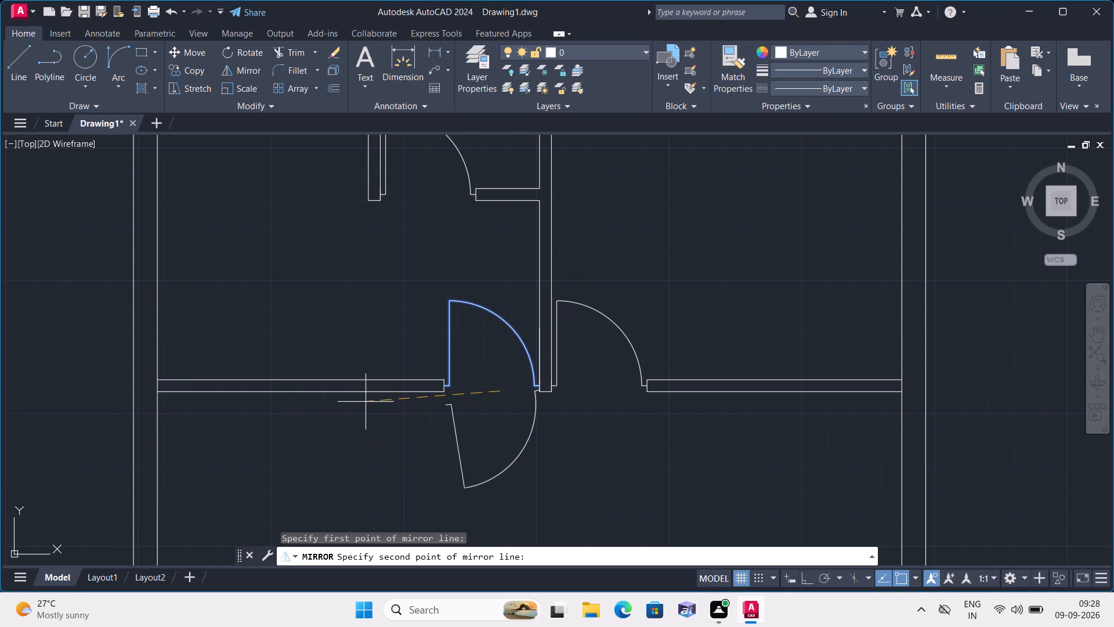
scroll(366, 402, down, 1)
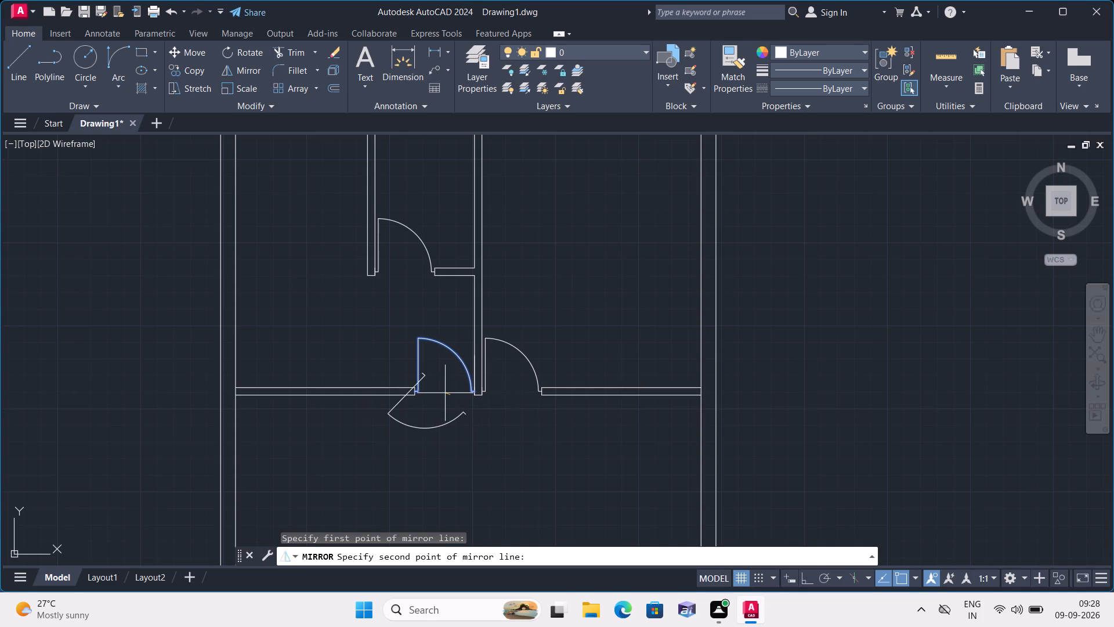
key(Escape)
Delete the leaf line and swing arc of the lower door west of the central vertical partition, keeping both jamb stubs.
middle_drag(453, 444, 455, 518)
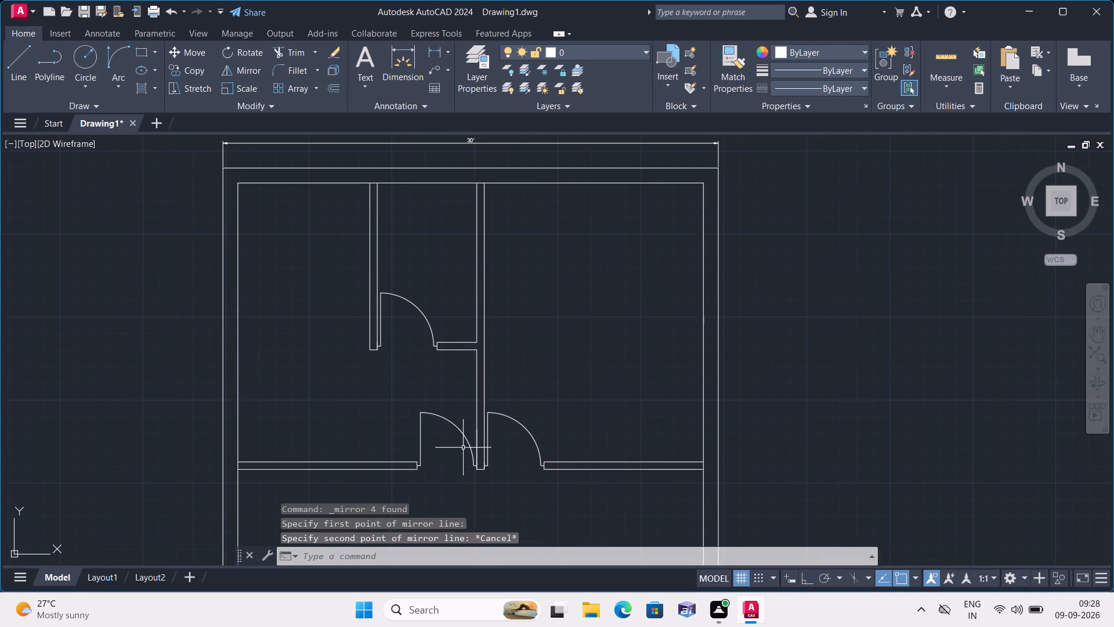
click(458, 427)
click(419, 433)
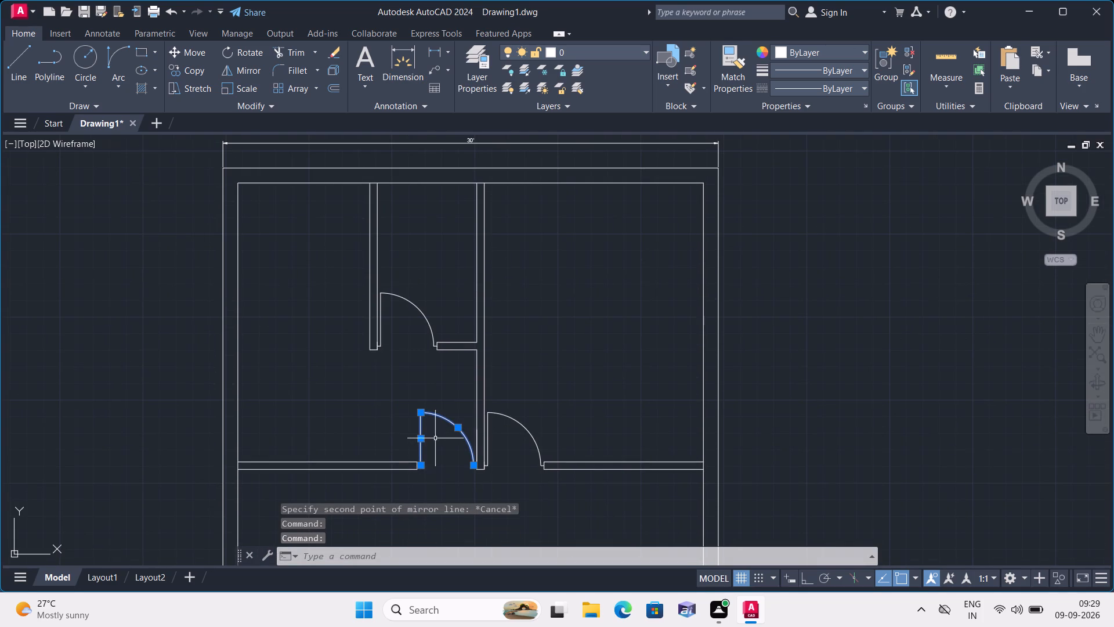
key(Delete)
Draw a 2'8" door leaf straight north from the free end of the opening's east jamb stub, with Ortho on.
scroll(454, 482, up, 1)
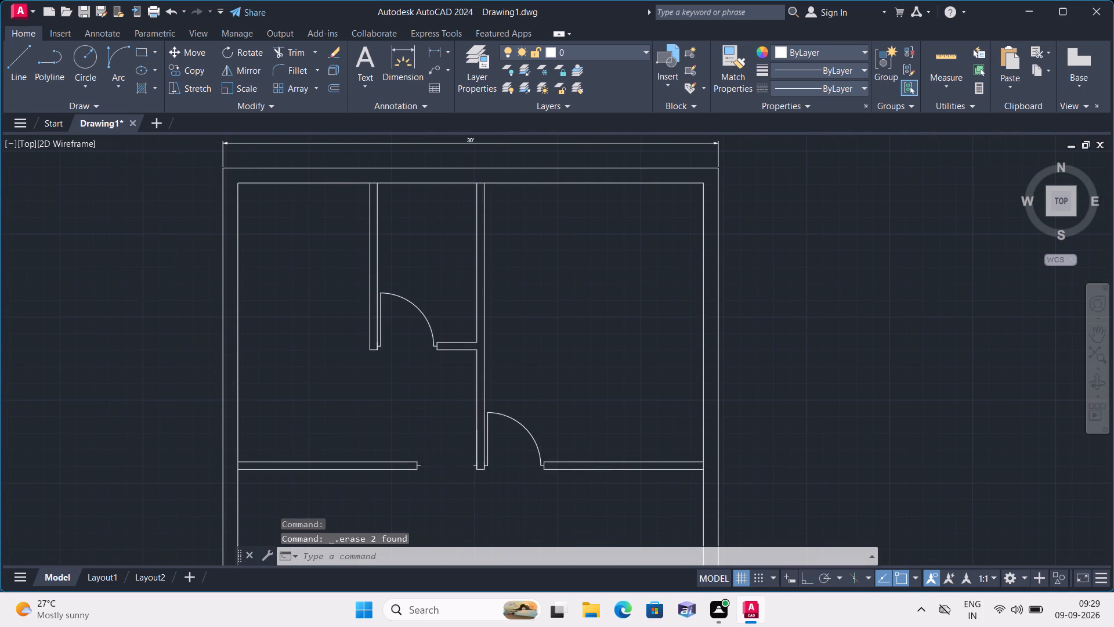
text(l)
key(space)
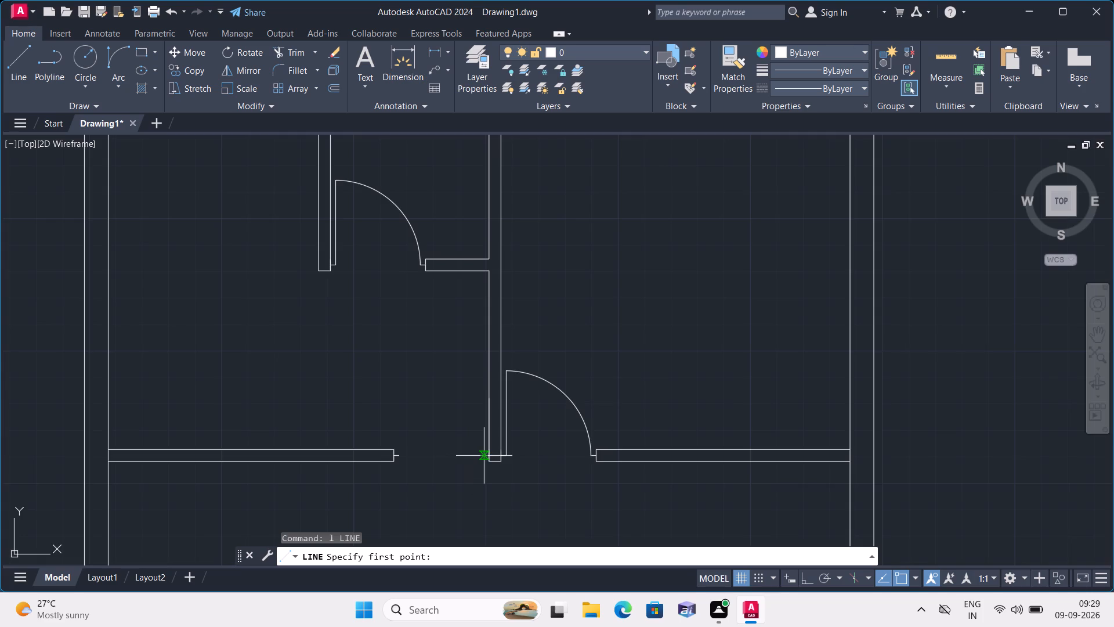
scroll(483, 456, up, 4)
click(476, 448)
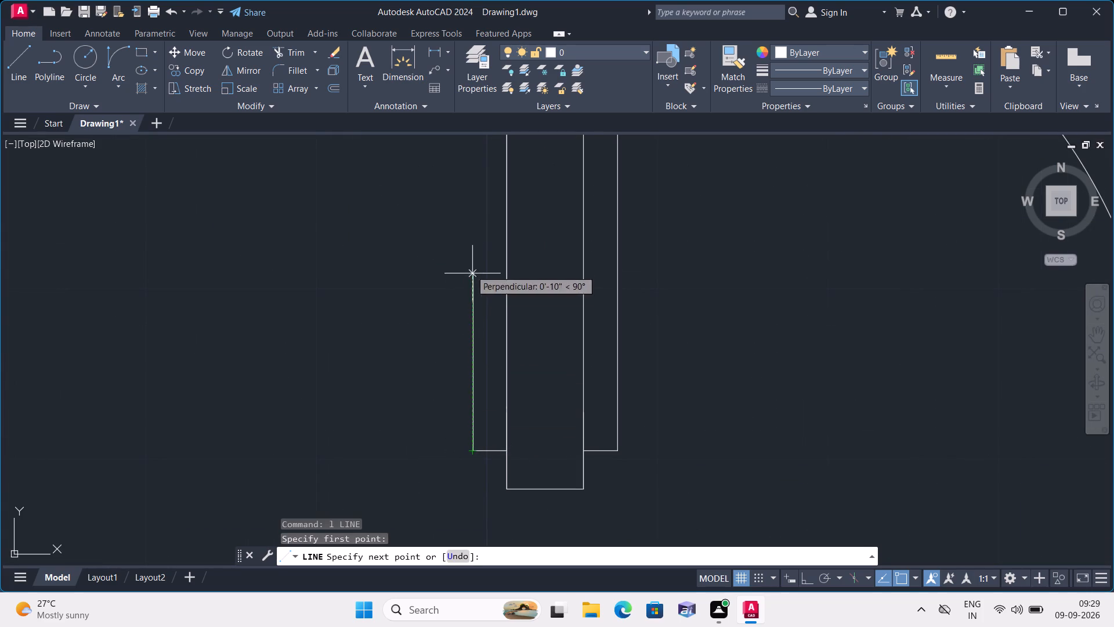
key(F8)
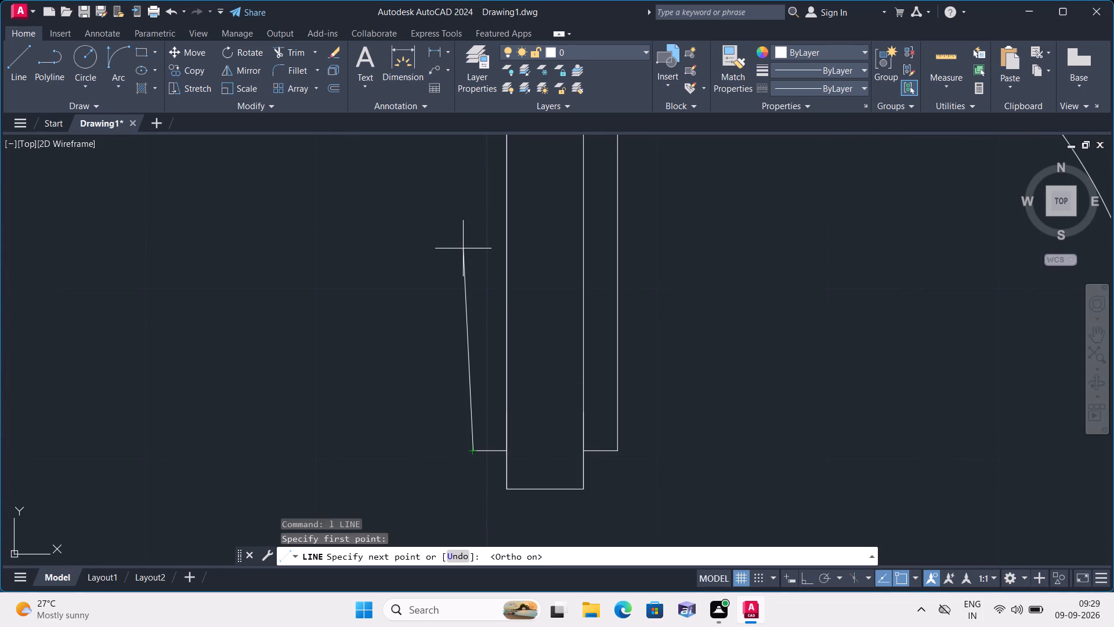
text(2'8)
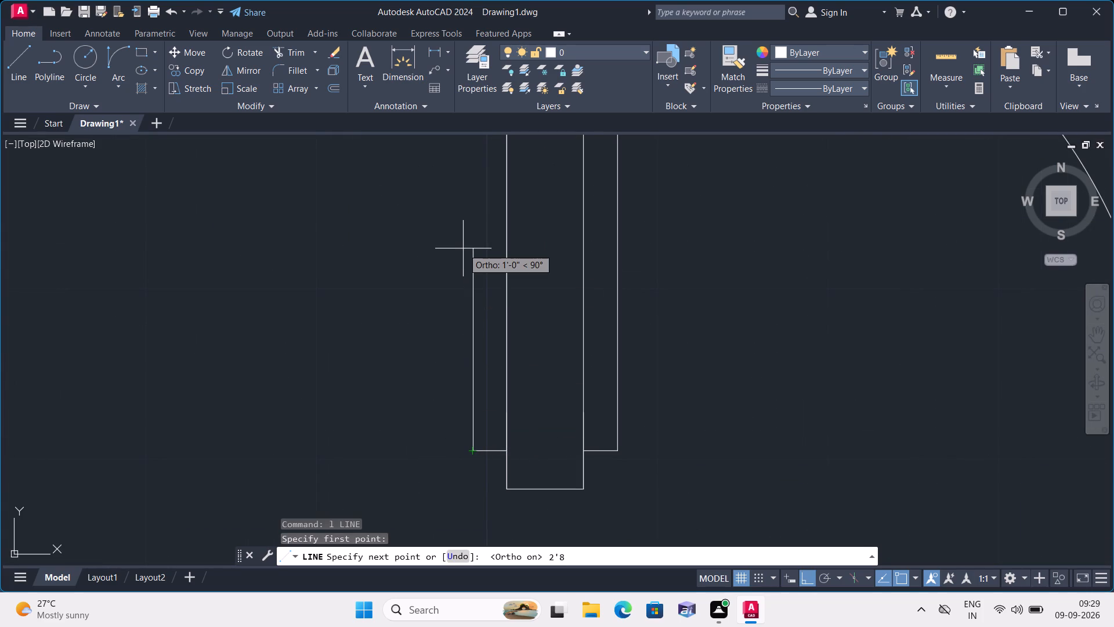
text(")
key(space)
scroll(463, 248, down, 2)
key(Escape)
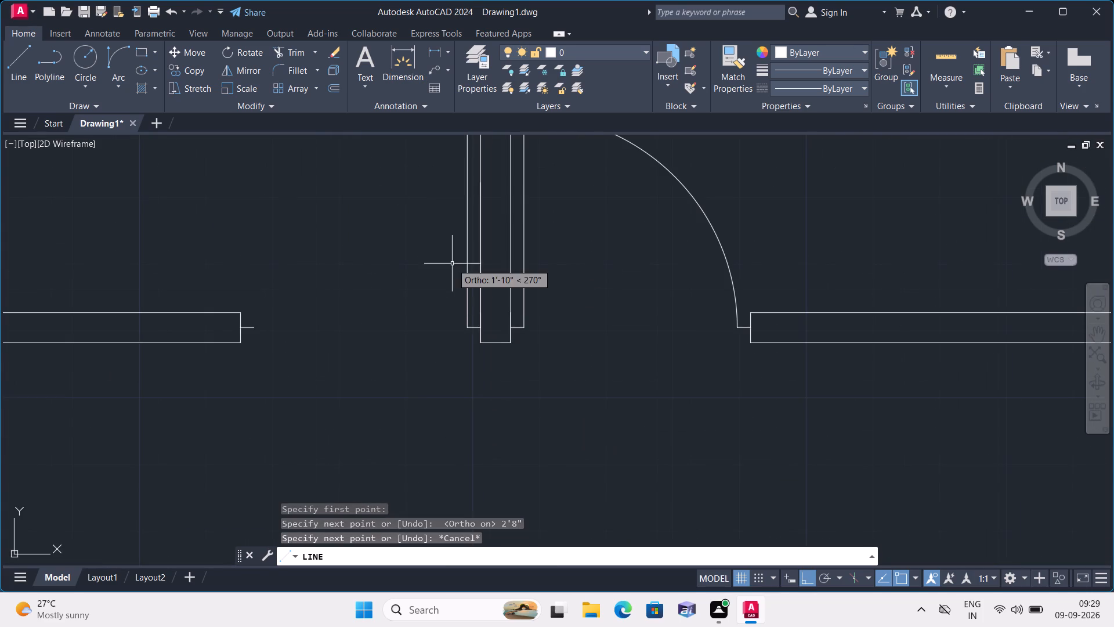
Draw a Start, End, Direction arc from the new leaf's north end to the west stub's free end, starting westward.
scroll(417, 267, down, 1)
middle_drag(417, 266, 411, 285)
click(117, 87)
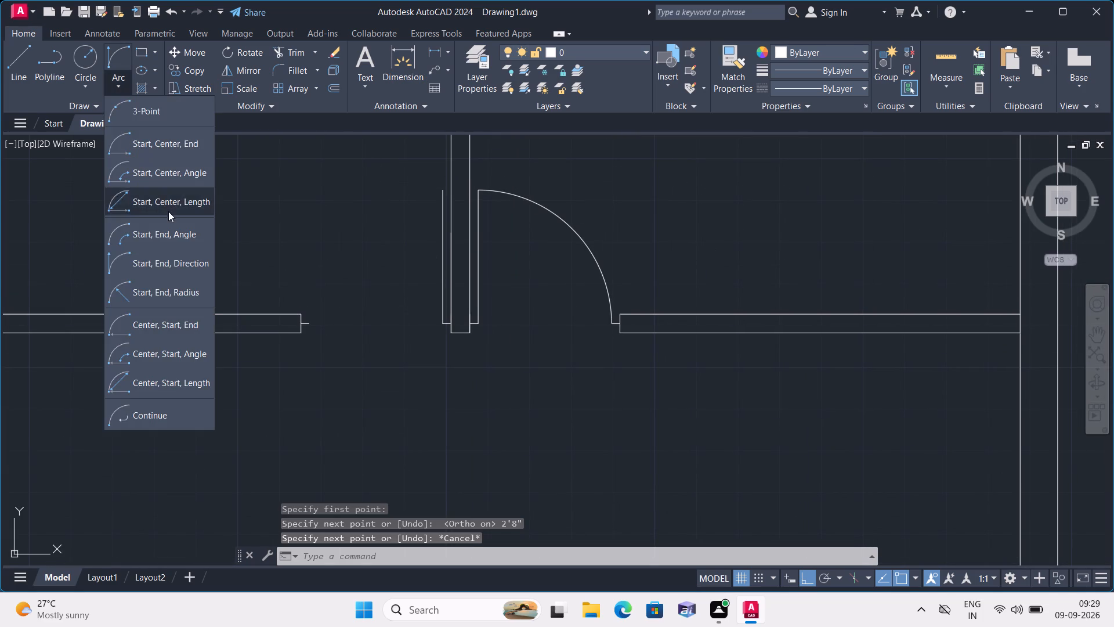
click(172, 260)
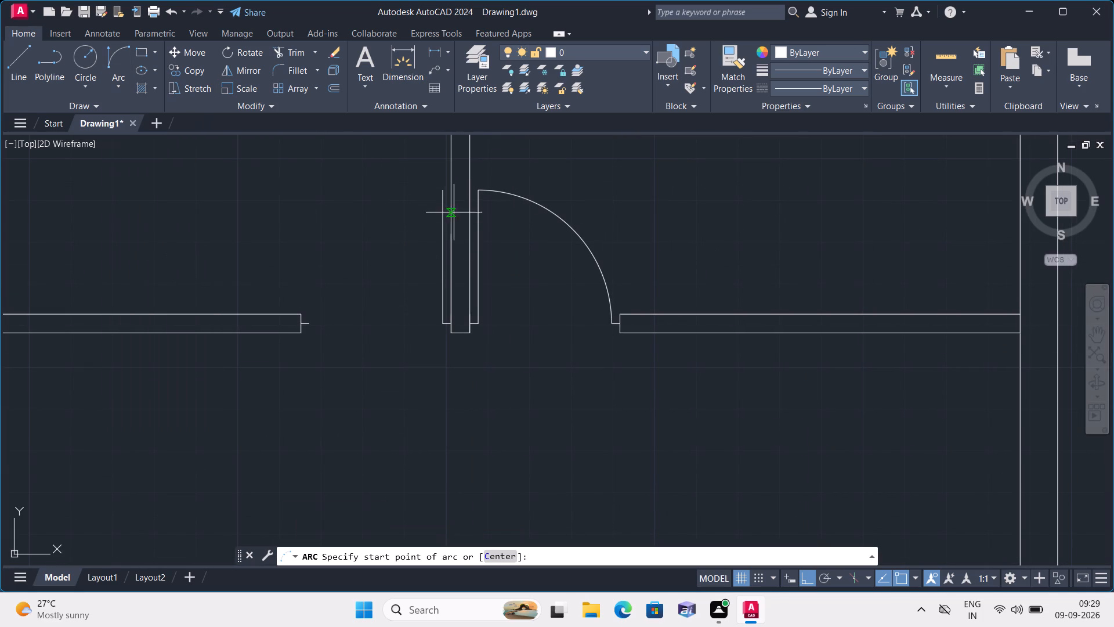
click(440, 188)
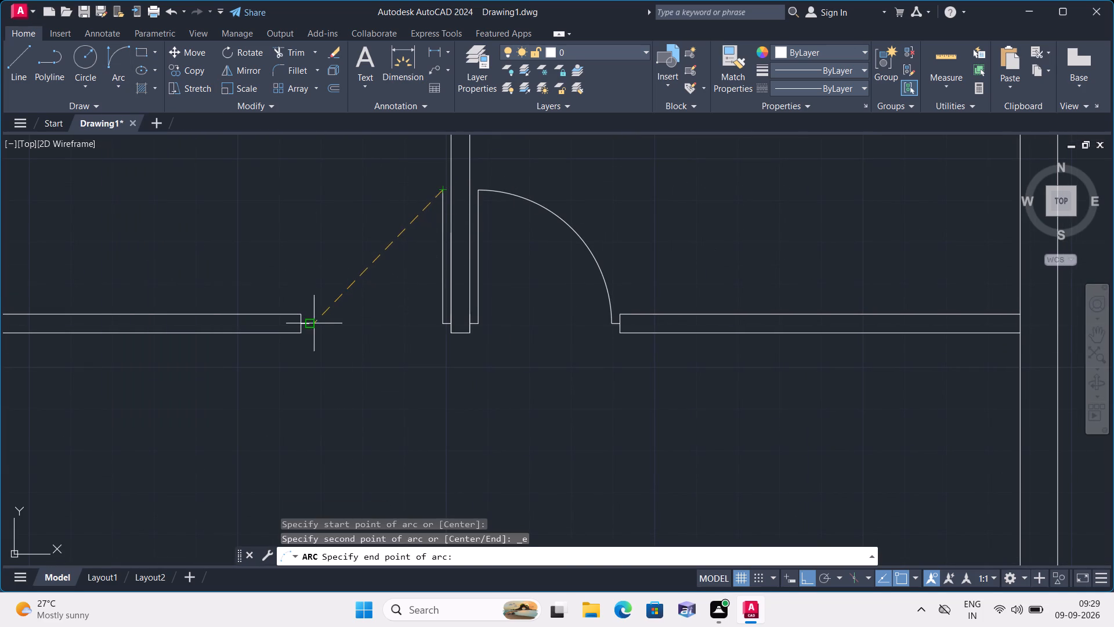
click(310, 322)
click(306, 209)
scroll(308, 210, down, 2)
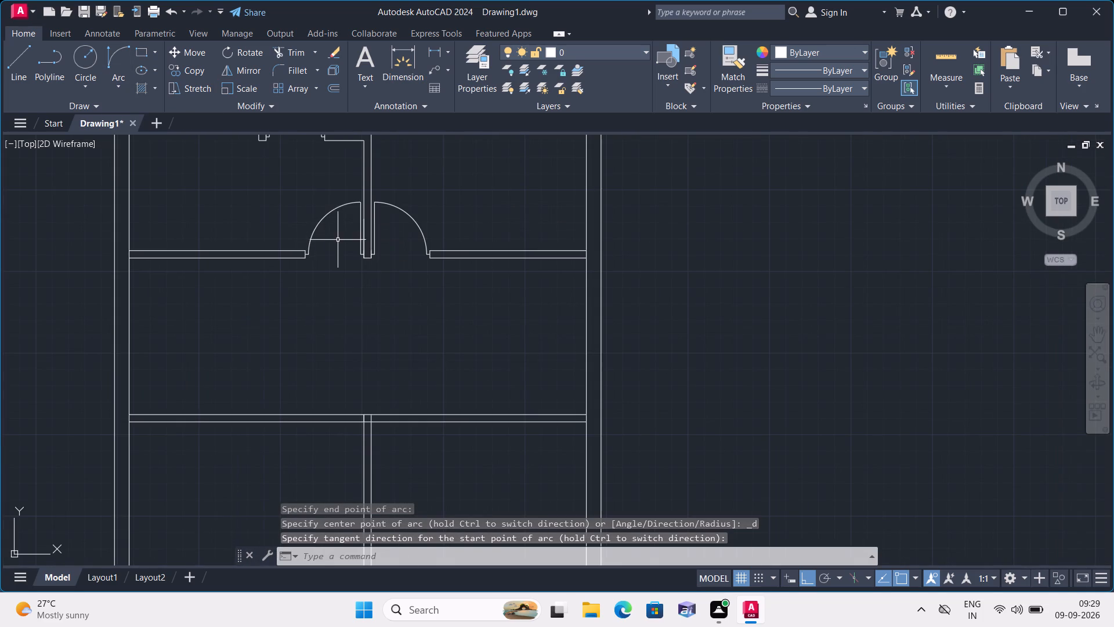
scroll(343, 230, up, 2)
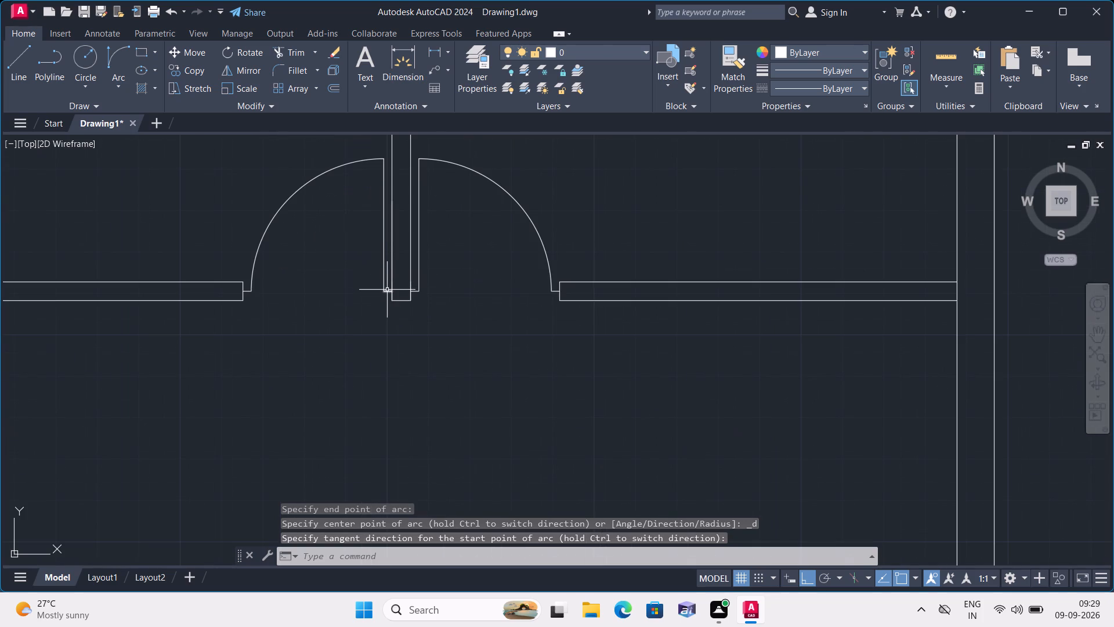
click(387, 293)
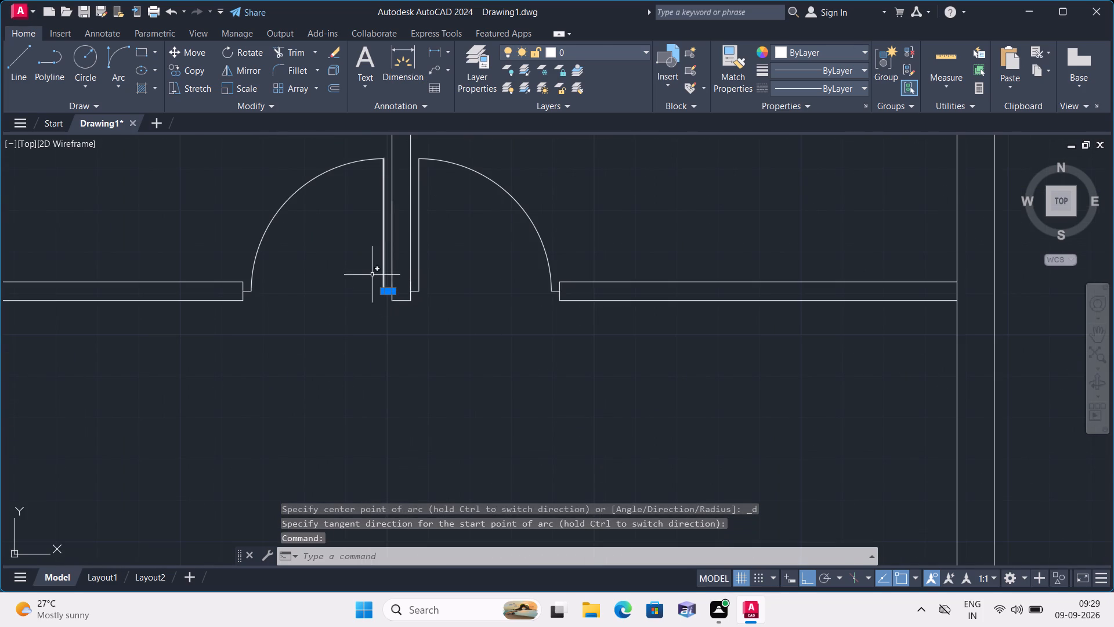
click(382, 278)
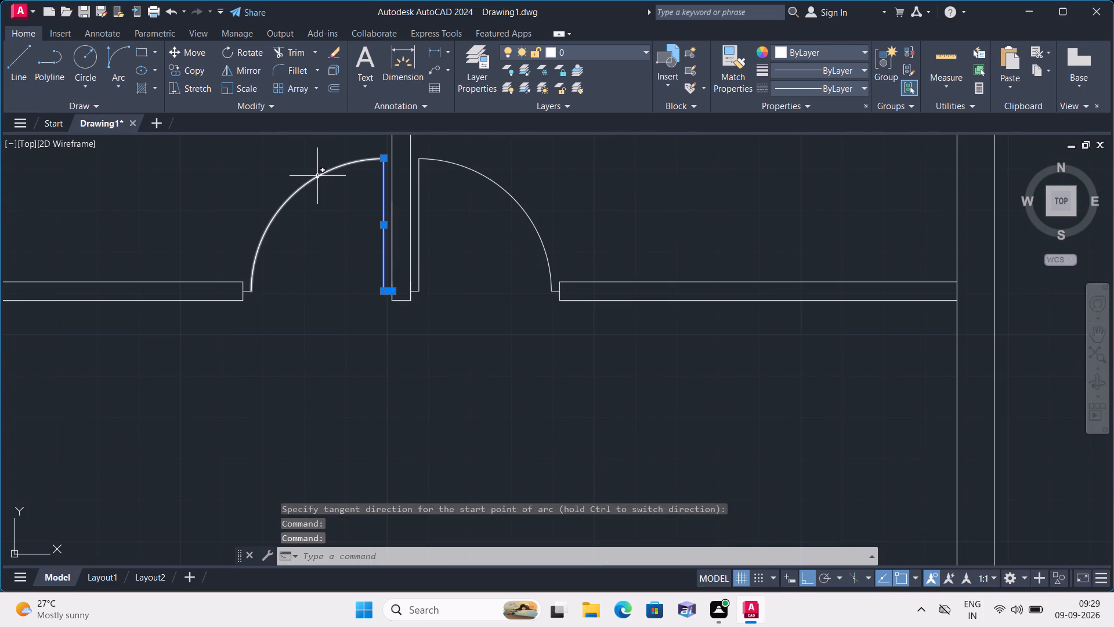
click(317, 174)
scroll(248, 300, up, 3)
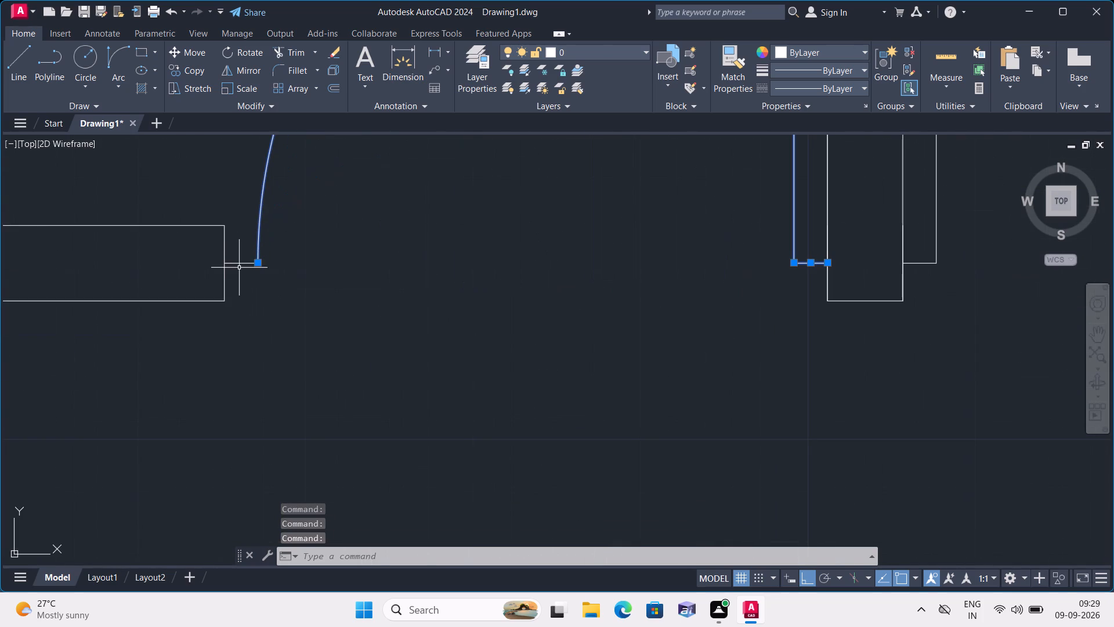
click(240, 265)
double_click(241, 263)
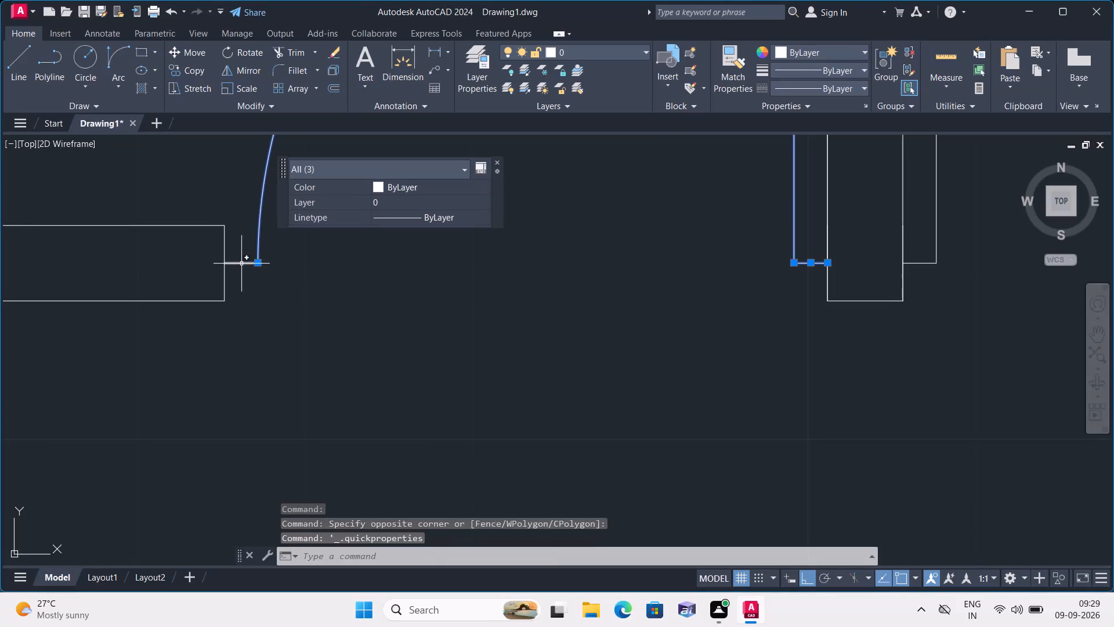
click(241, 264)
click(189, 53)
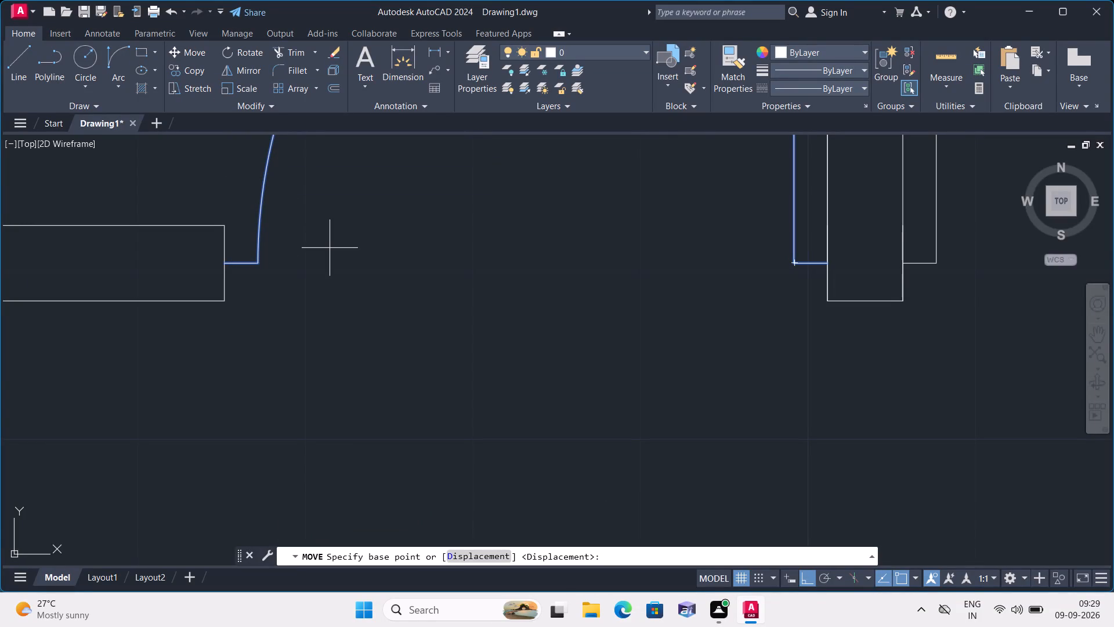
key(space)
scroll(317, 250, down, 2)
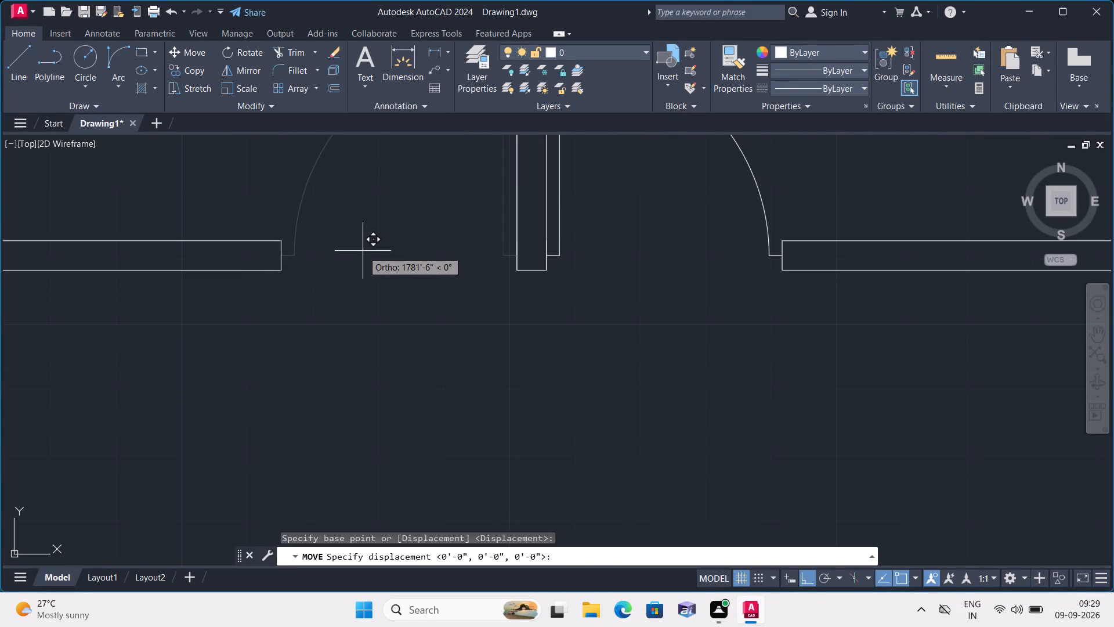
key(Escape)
Copy the door west of the central vertical partition, from its east stub's outer end to the midpoint of the line across the southern horizontal partition.
scroll(334, 236, up, 1)
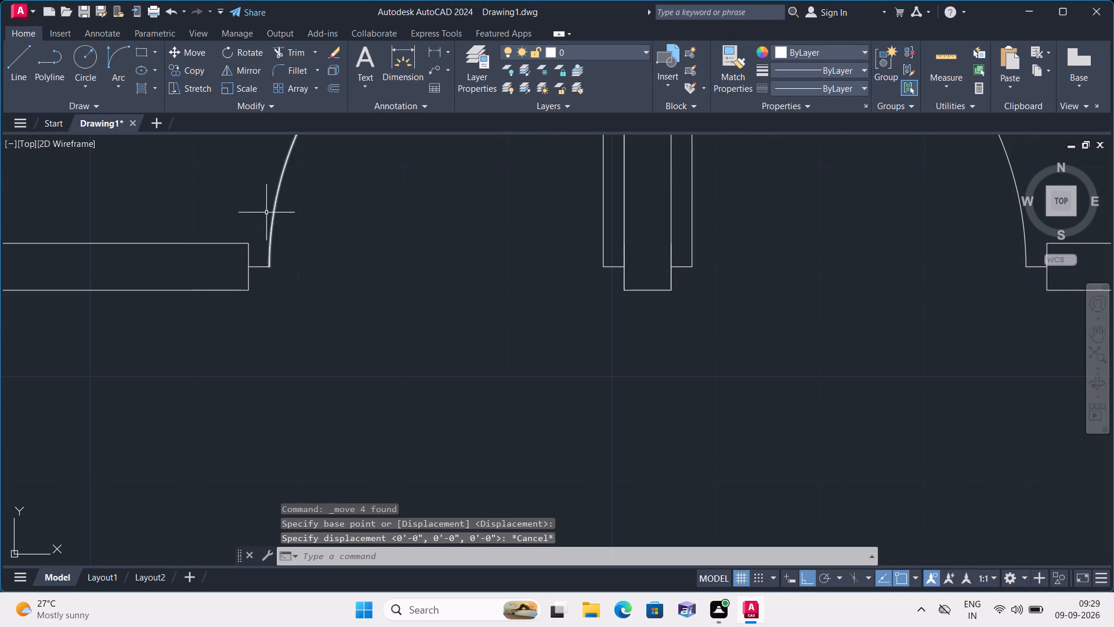
click(259, 203)
click(321, 247)
drag(303, 269, 297, 259)
click(258, 227)
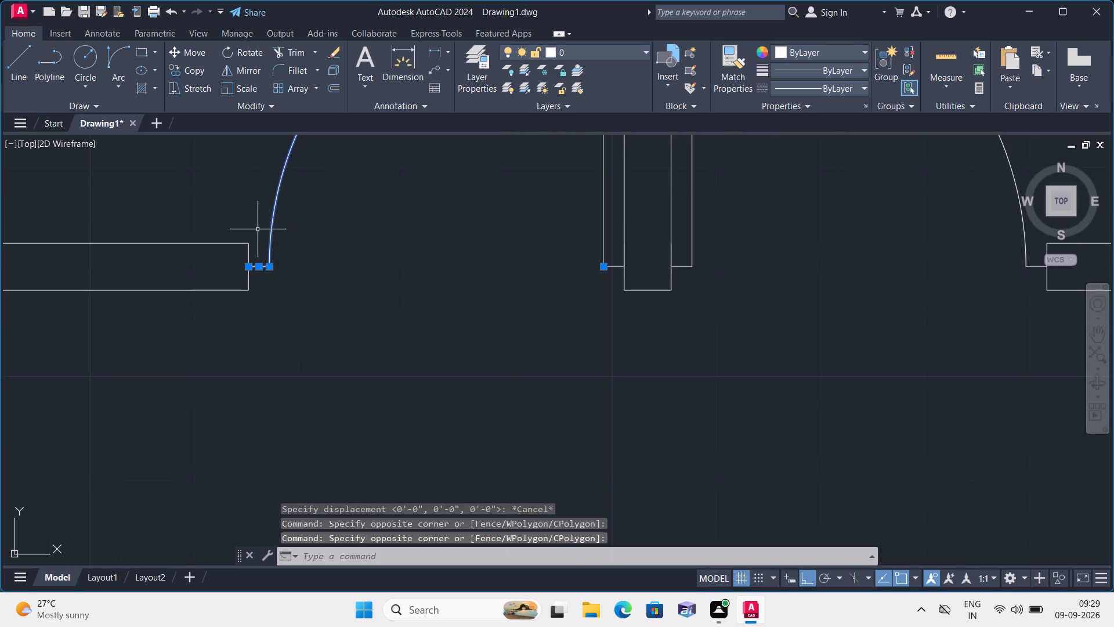
scroll(437, 239, down, 1)
click(527, 278)
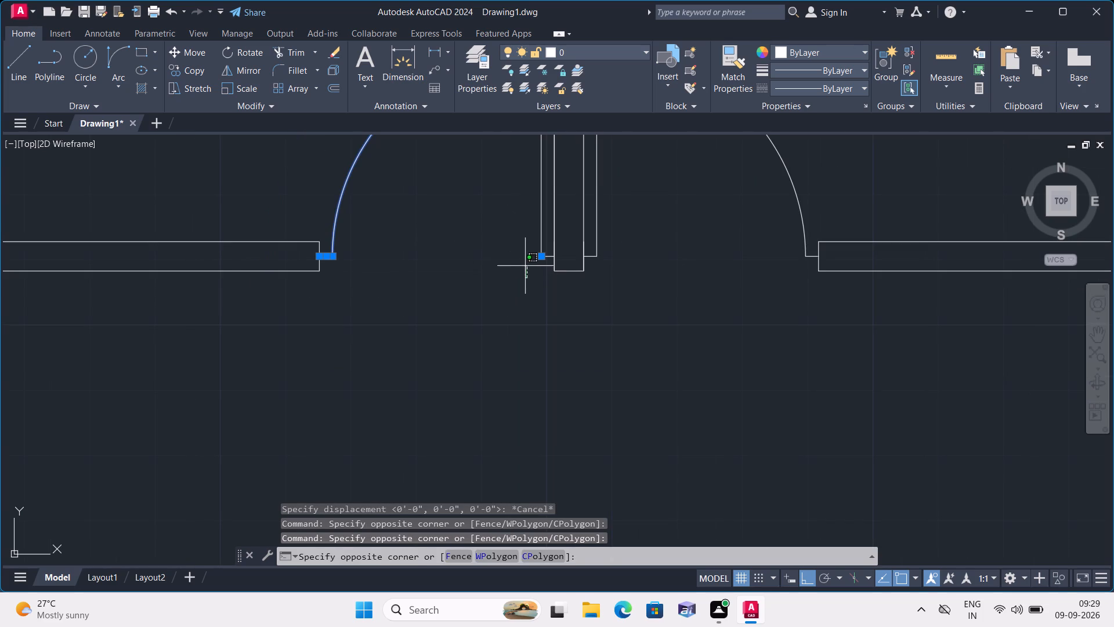
click(547, 233)
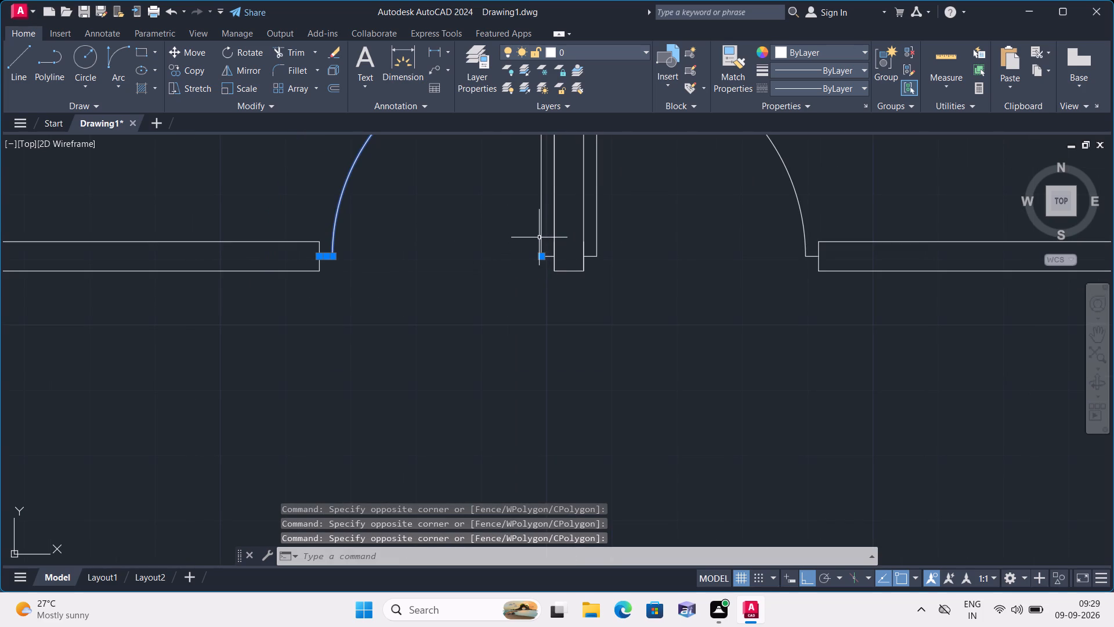
click(542, 238)
click(549, 258)
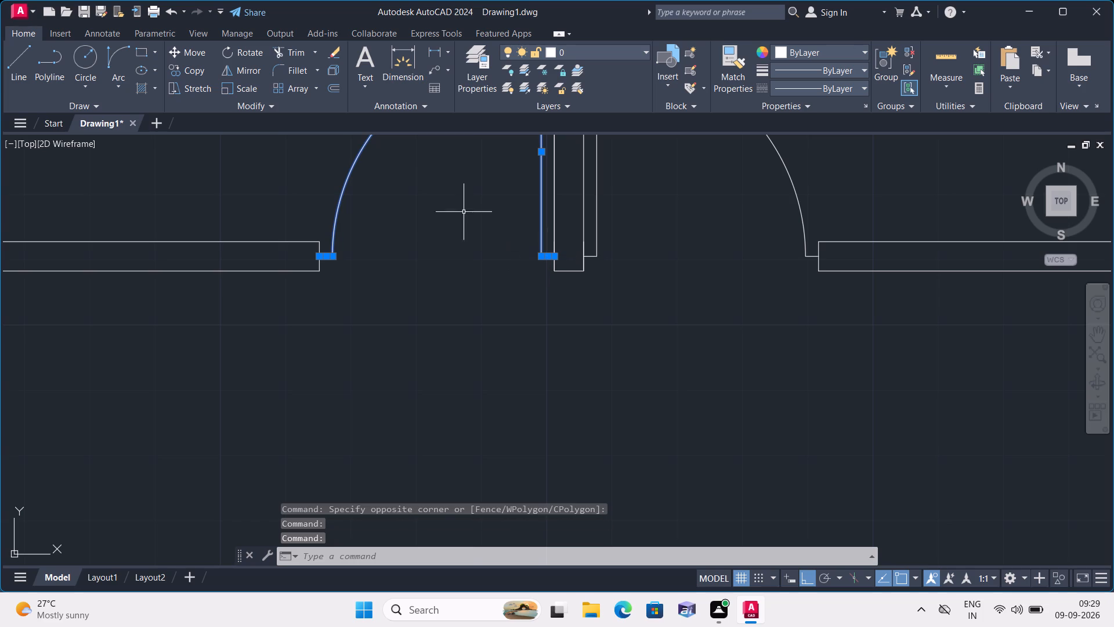
click(200, 69)
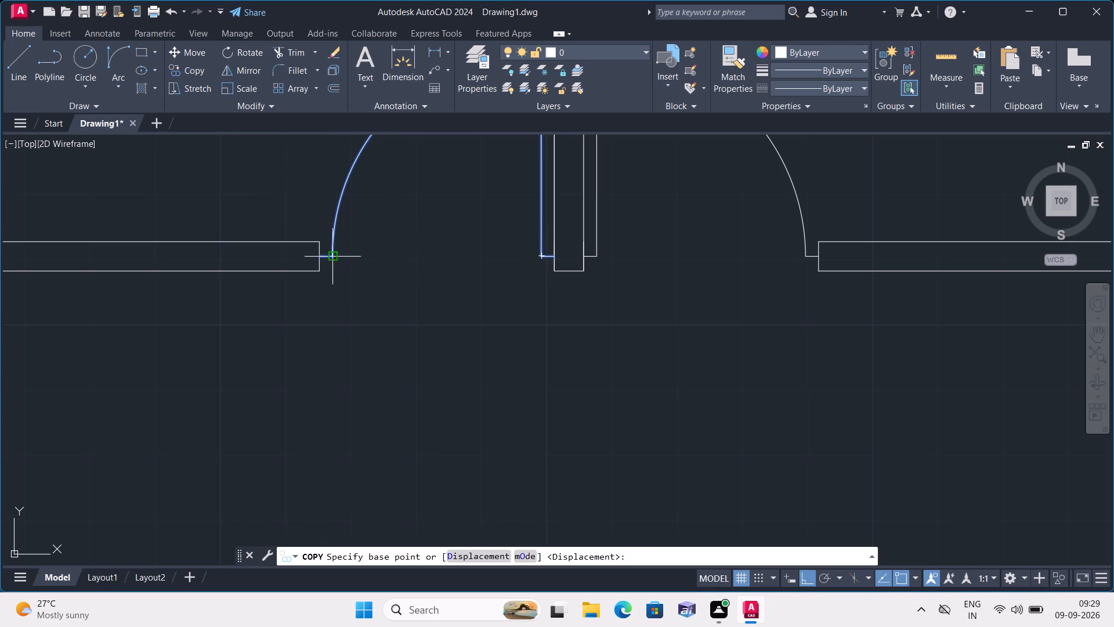
click(554, 258)
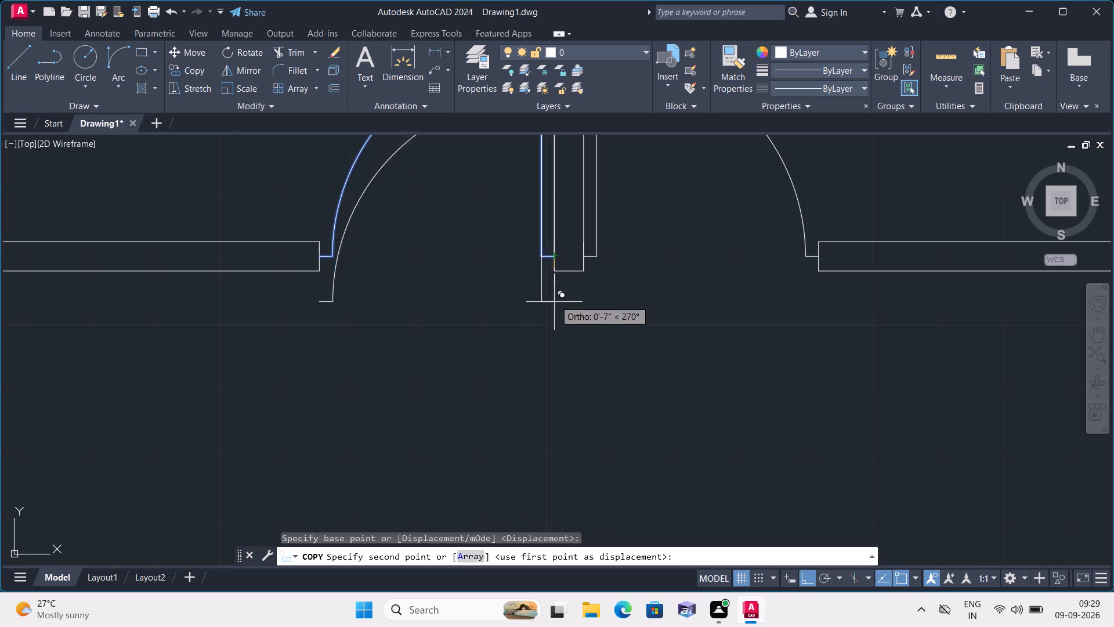
scroll(547, 327, down, 3)
scroll(523, 445, up, 3)
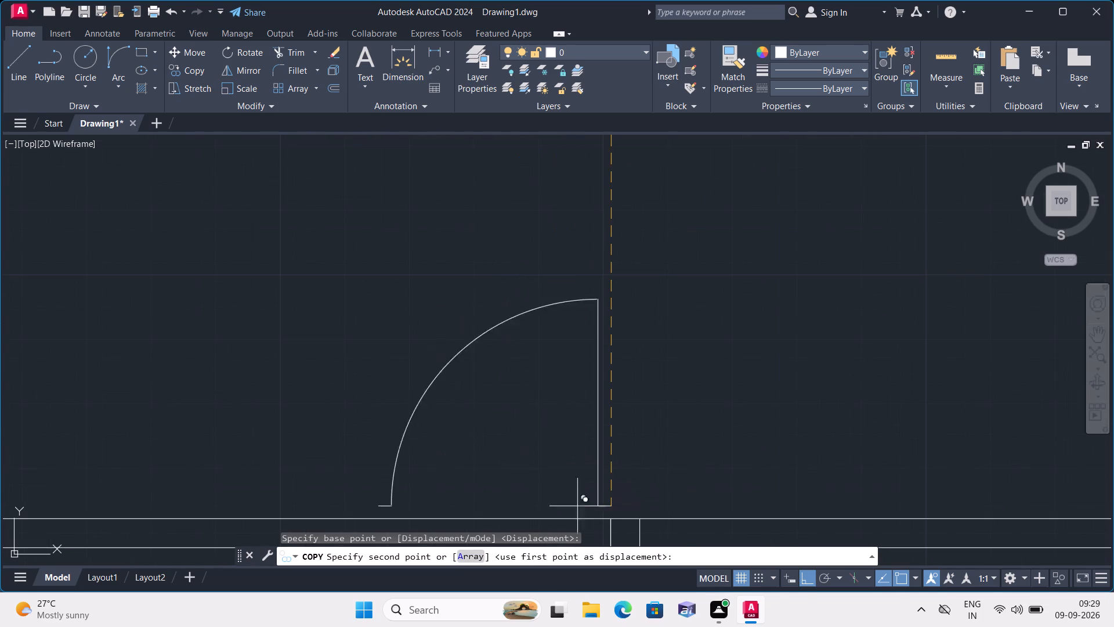
middle_drag(613, 529, 599, 422)
scroll(602, 429, up, 3)
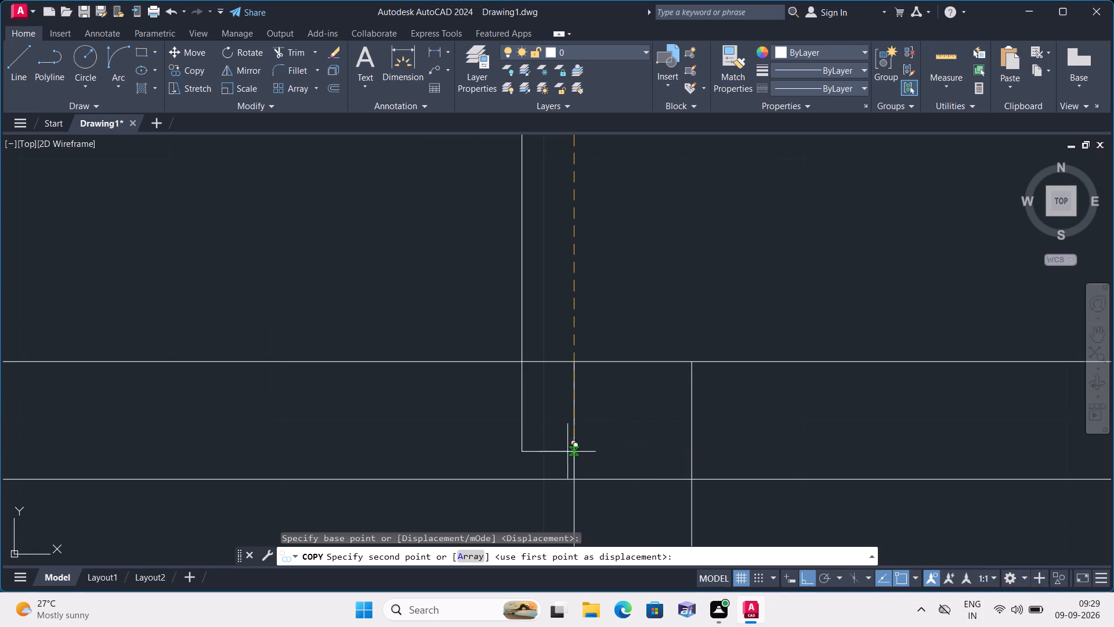
click(576, 421)
scroll(569, 433, down, 2)
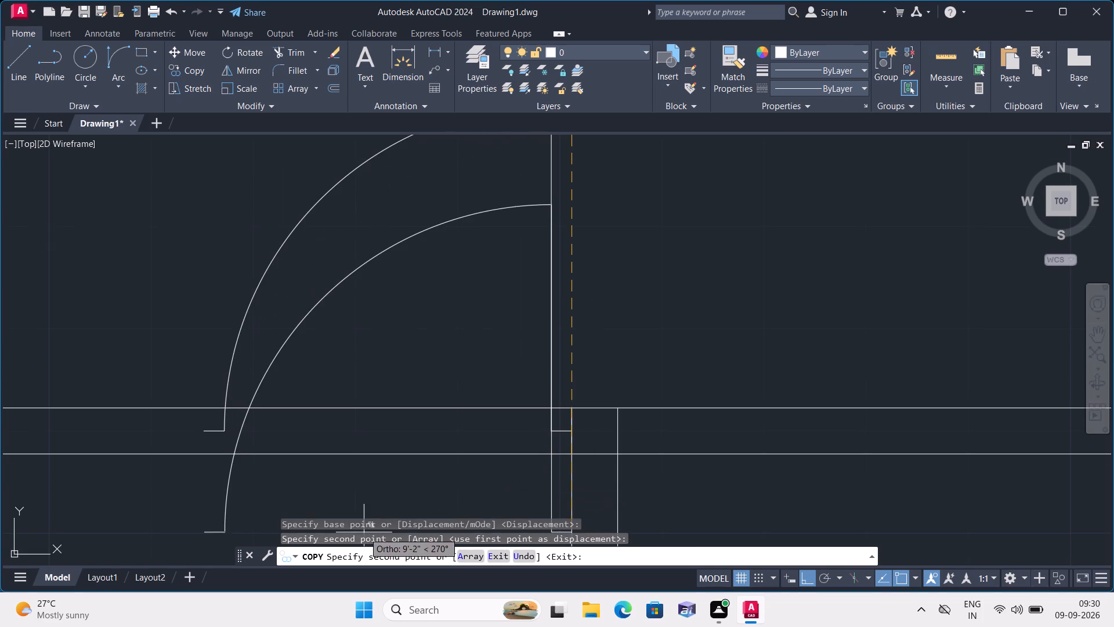
key(Escape)
Mirror the copied door's leaf, arc and both jamb stubs southward about the horizontal axis through the stubs, keeping the source objects.
scroll(369, 513, down, 2)
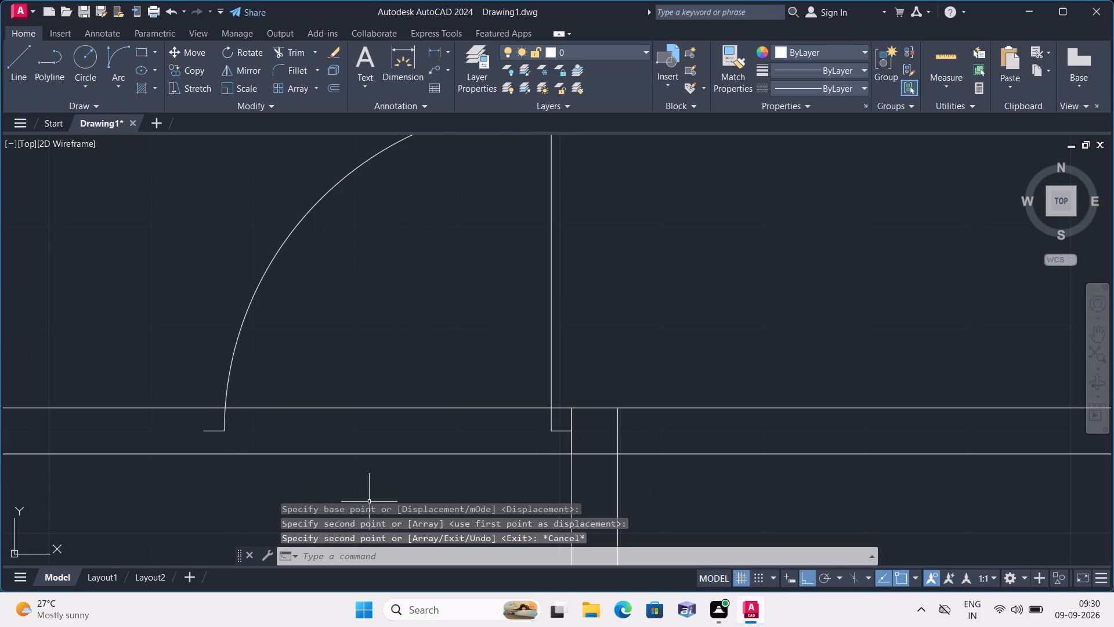
scroll(370, 502, down, 1)
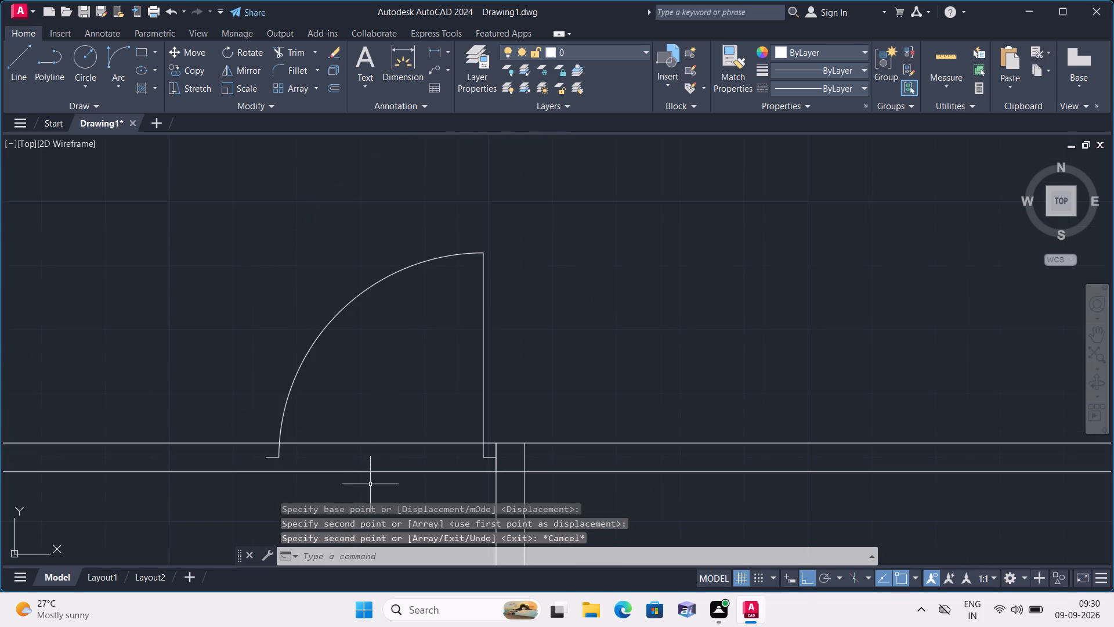
middle_drag(357, 415, 379, 325)
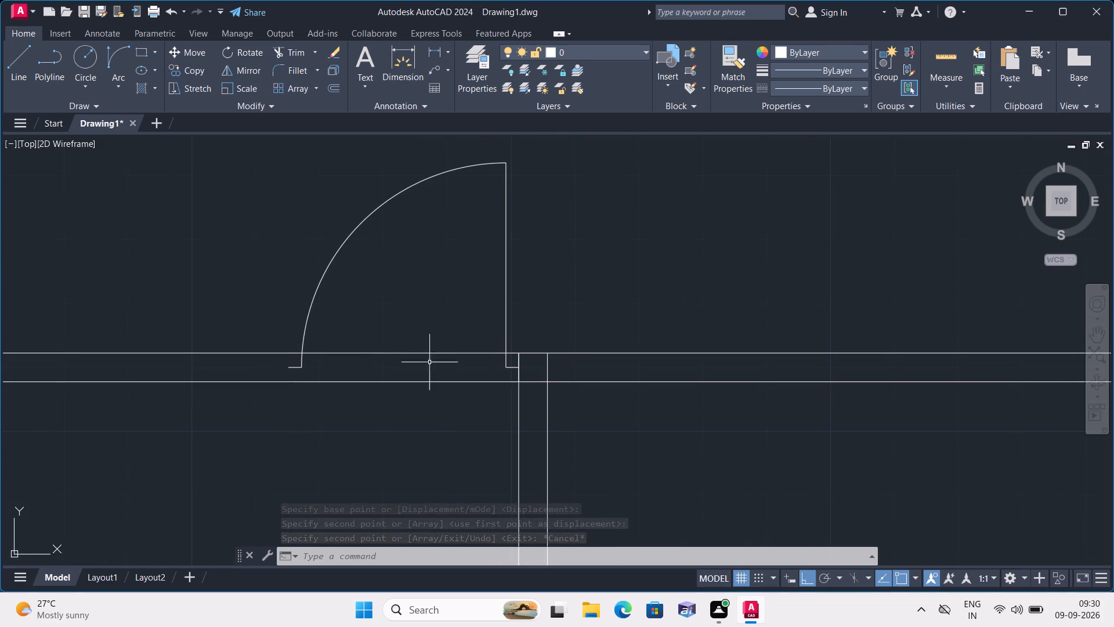
click(512, 367)
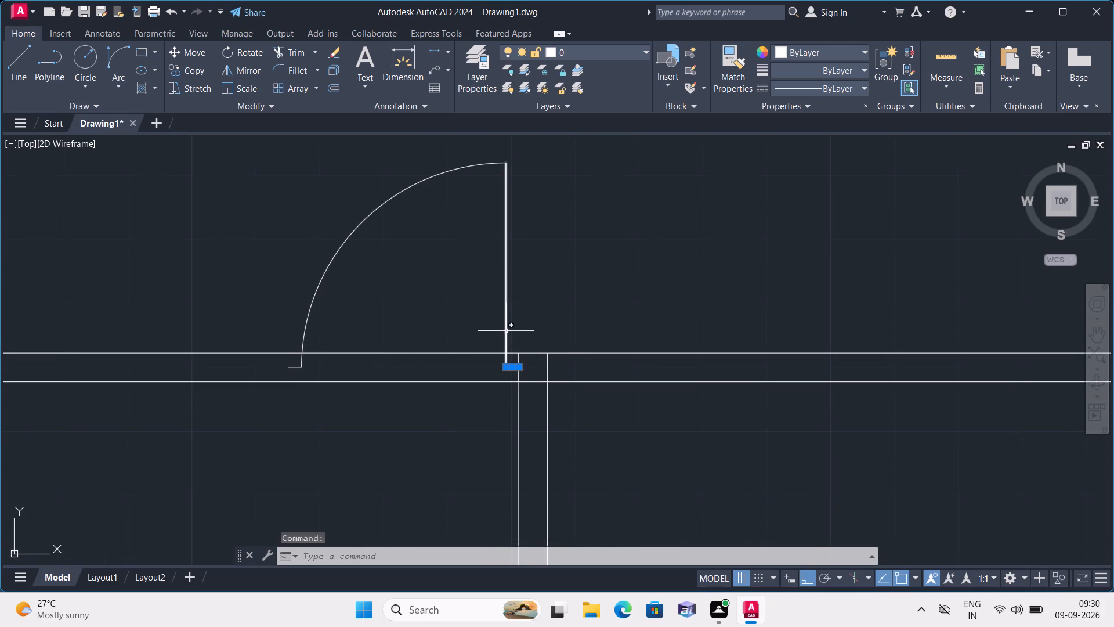
click(506, 330)
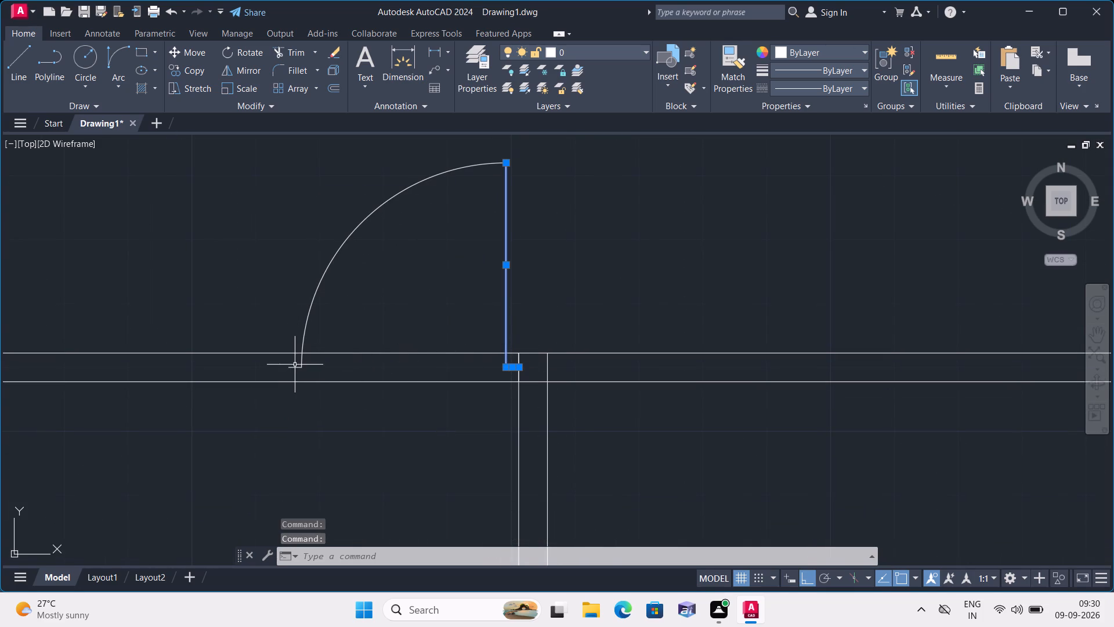
click(295, 367)
click(314, 294)
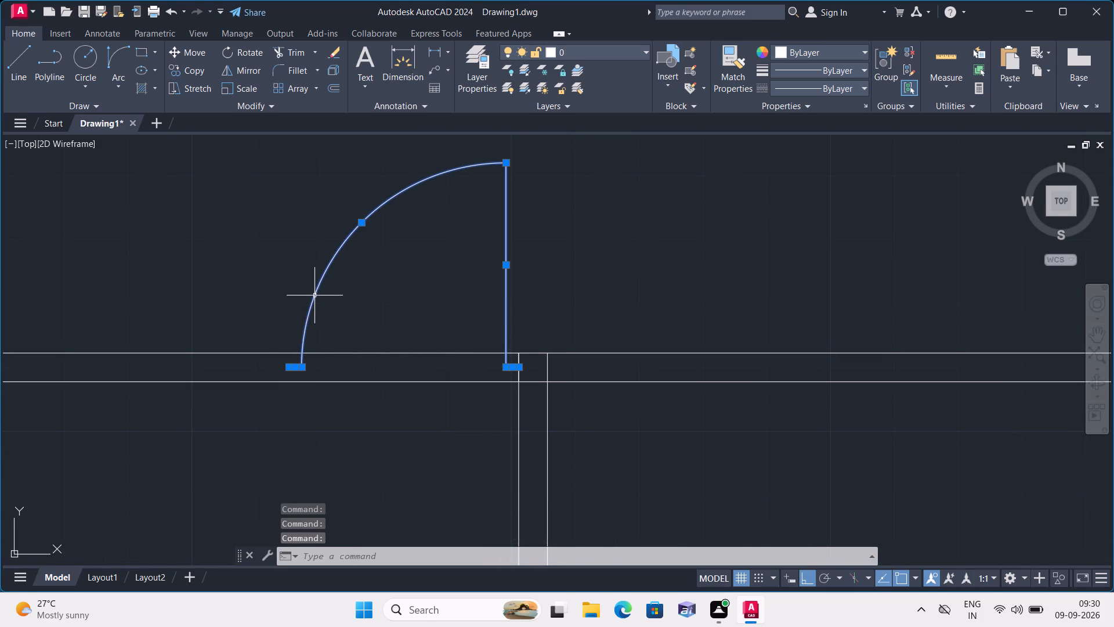
click(251, 68)
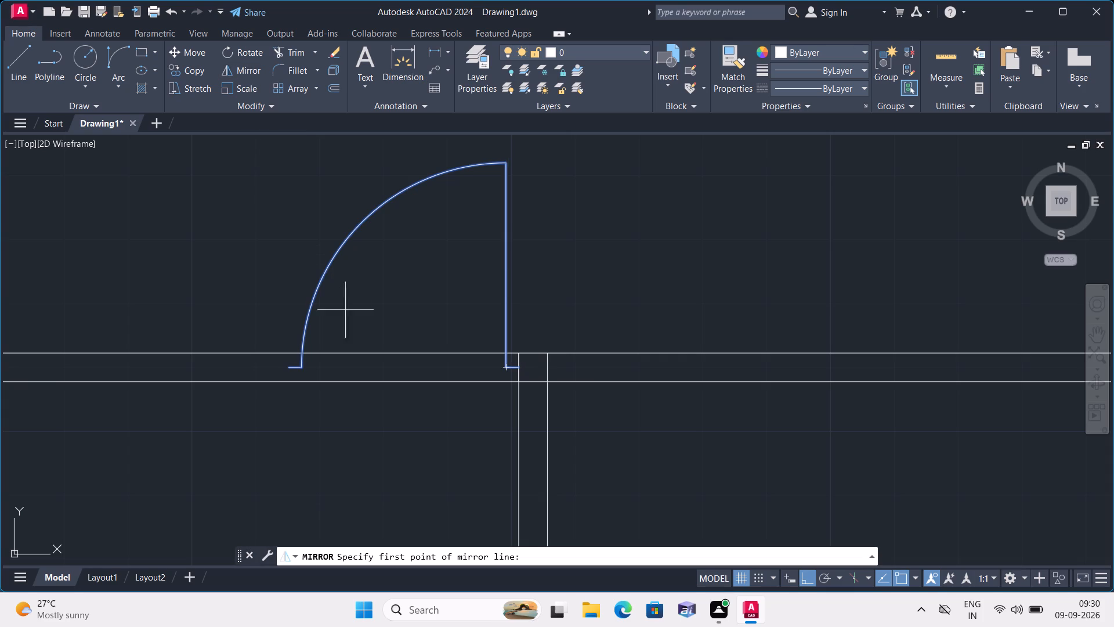
click(519, 371)
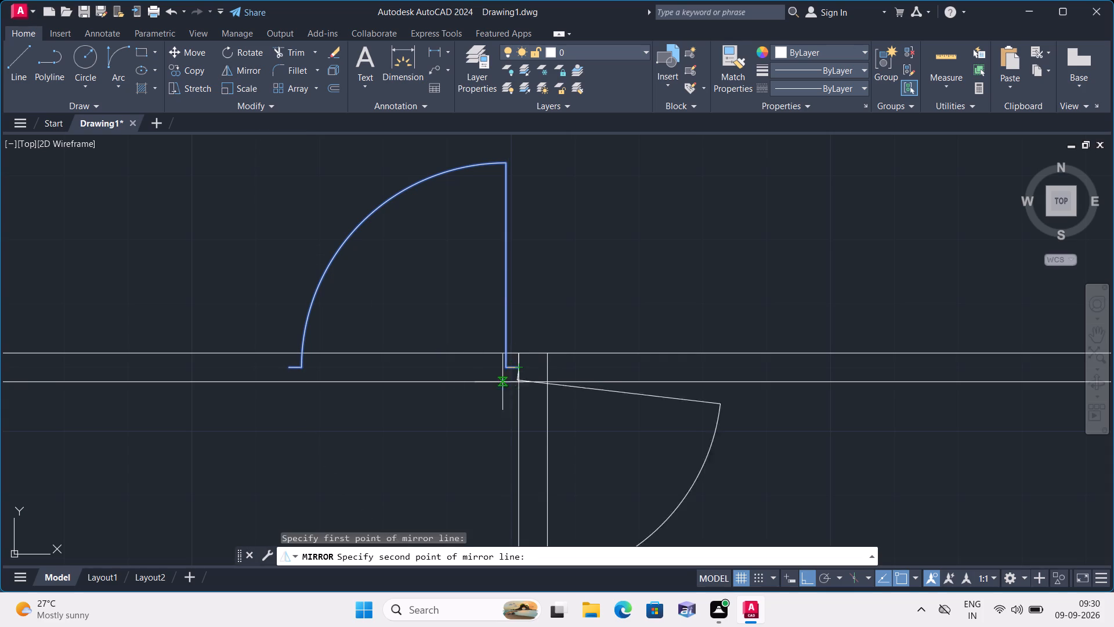
click(192, 473)
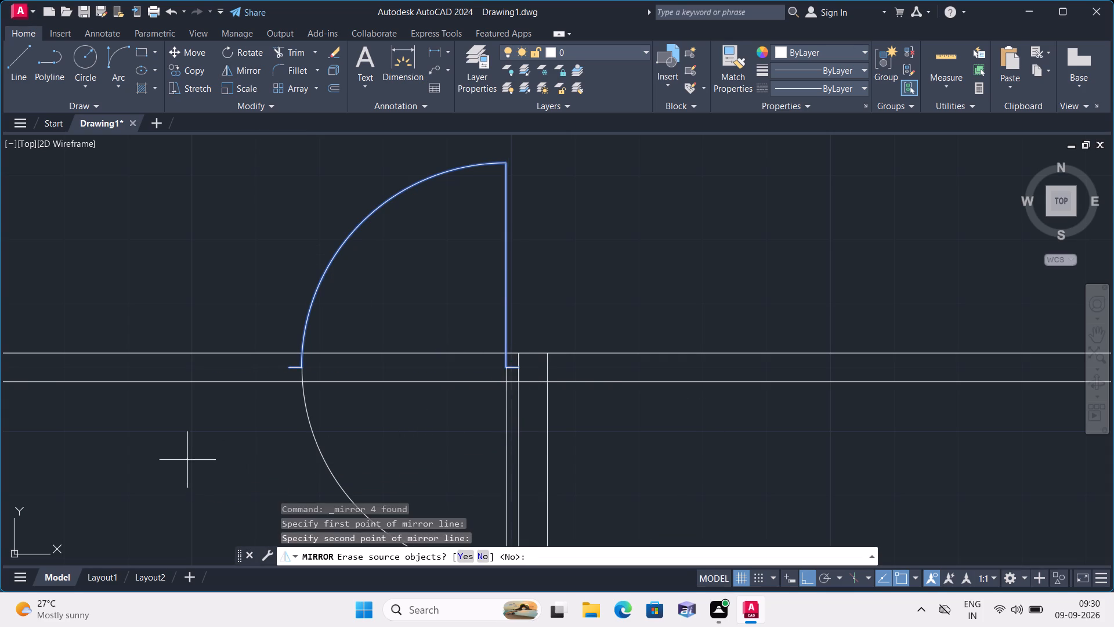
scroll(188, 459, down, 1)
click(482, 556)
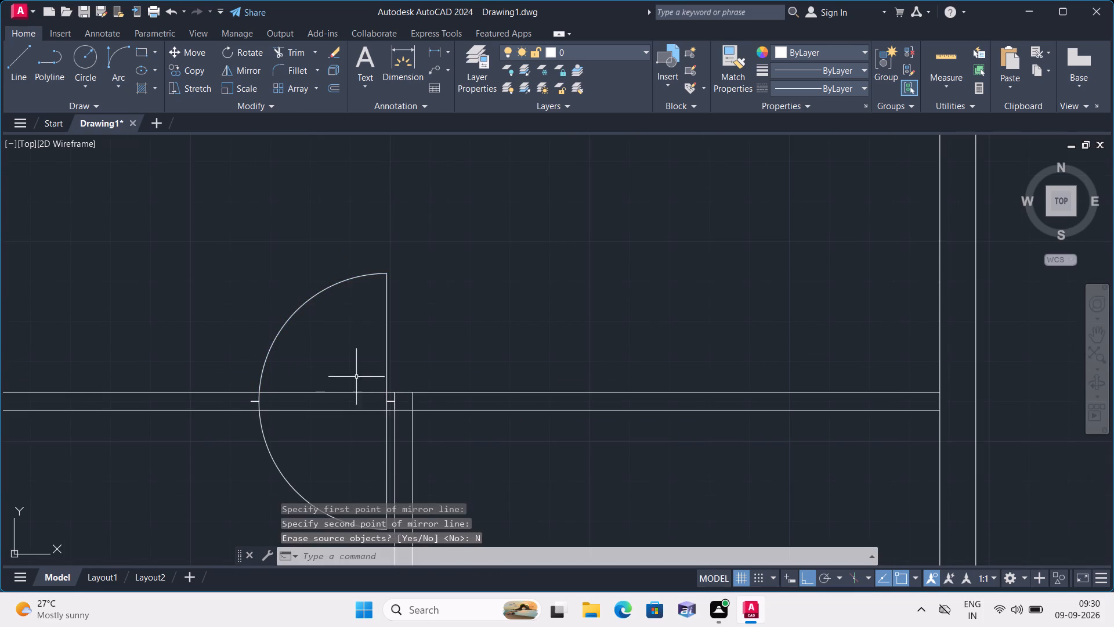
Delete the north-swinging source door's leaf, arc and both stubs, leaving the south-swinging mirrored door.
scroll(377, 387, up, 2)
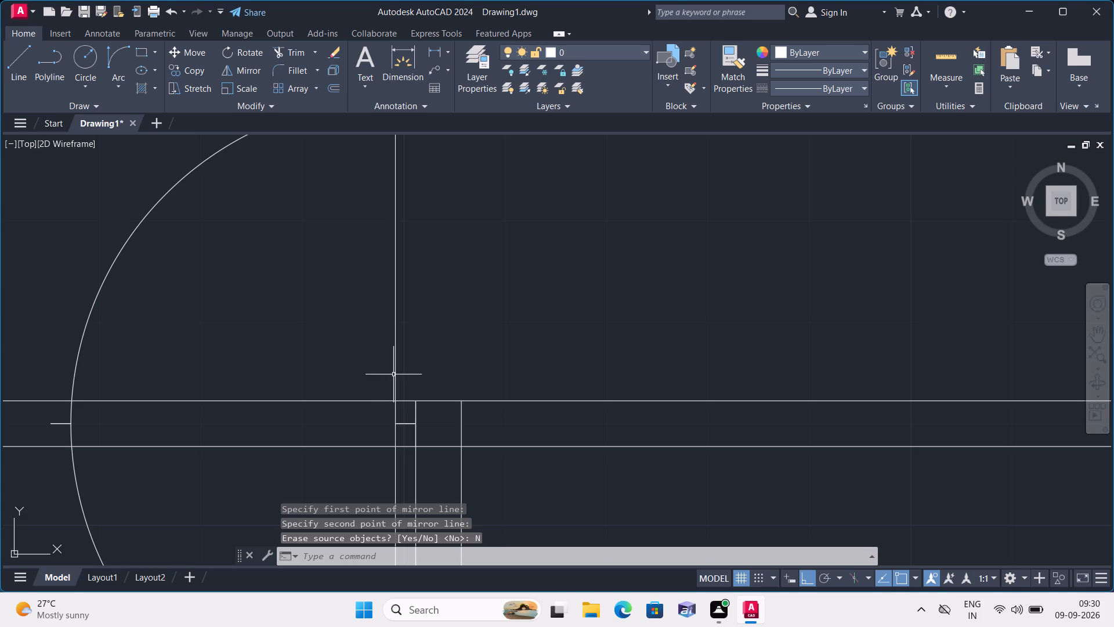
click(393, 374)
click(404, 424)
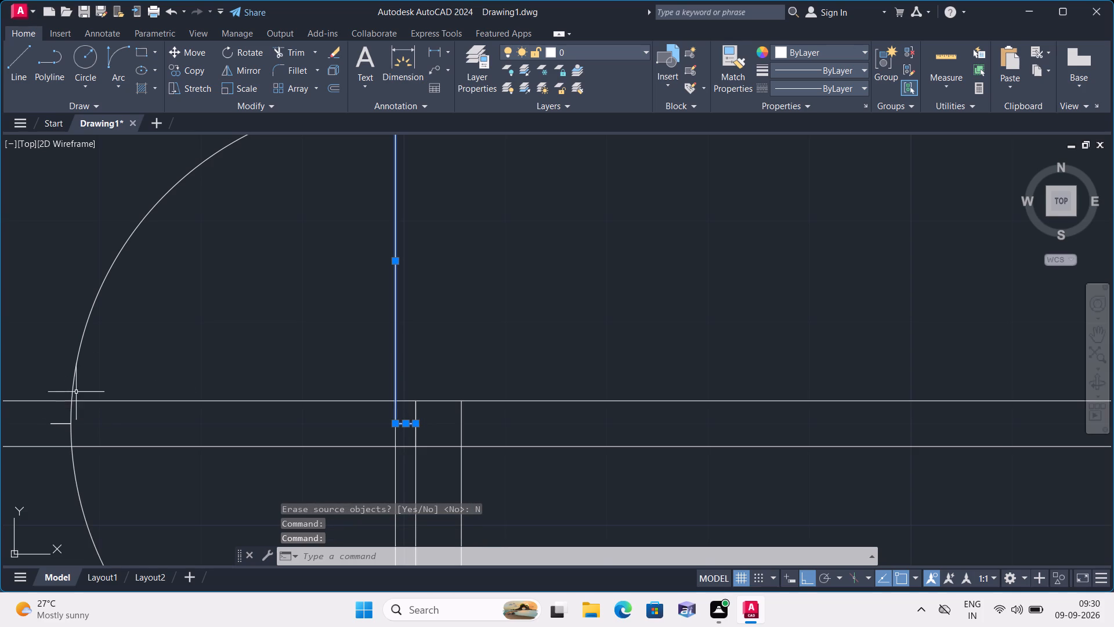
click(73, 381)
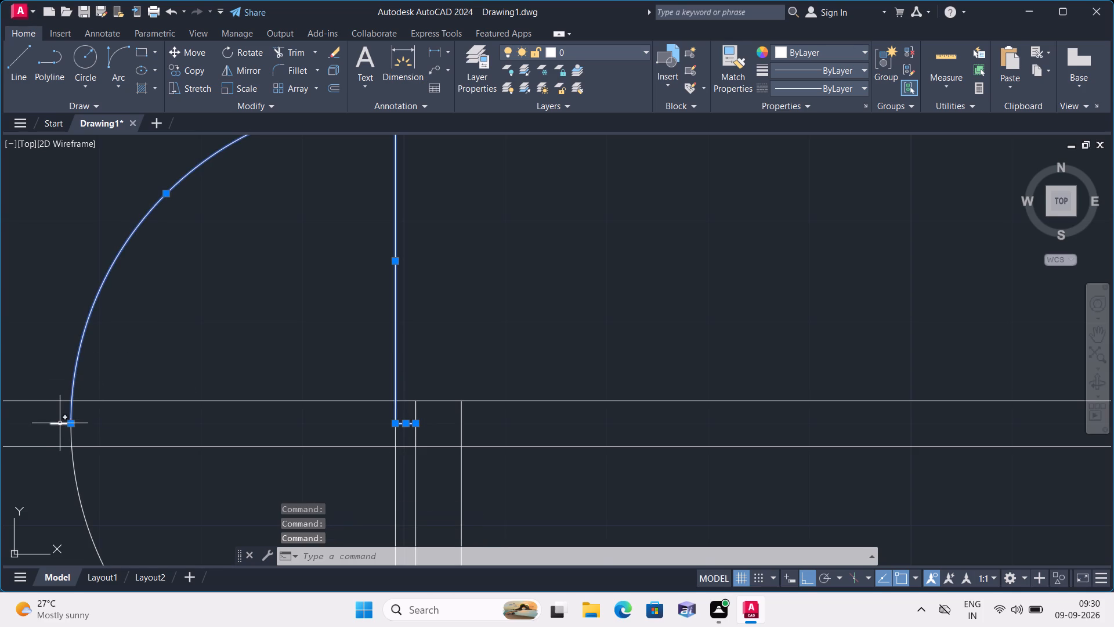
click(60, 424)
key(BackSpace)
key(Delete)
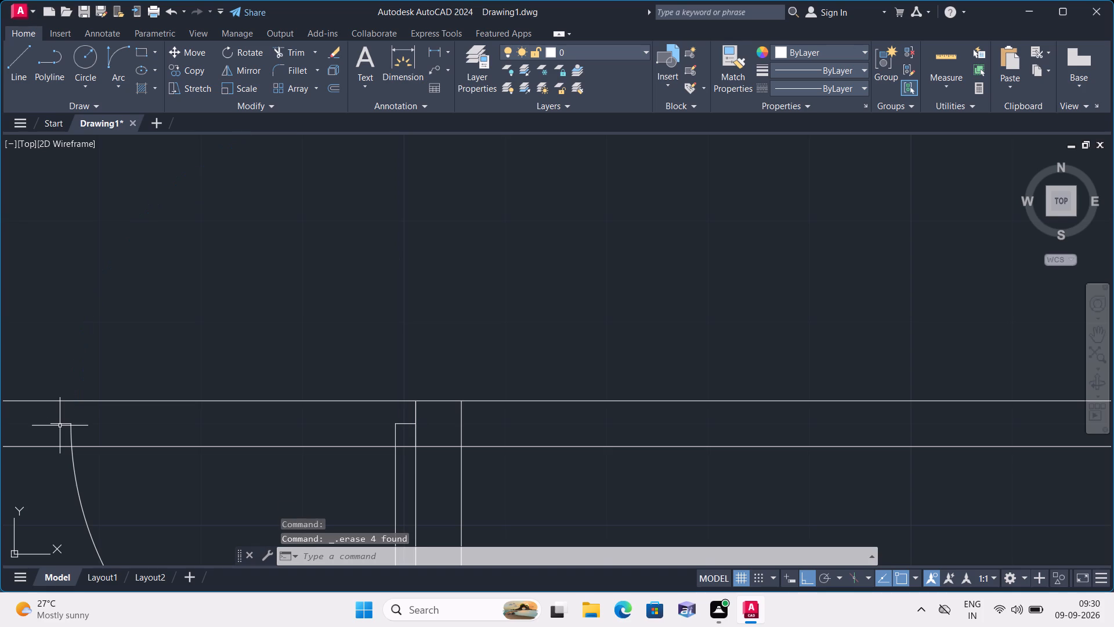
Delete the overlapping short line across the horizontal partition at the southern vertical partition's west face.
scroll(70, 419, down, 1)
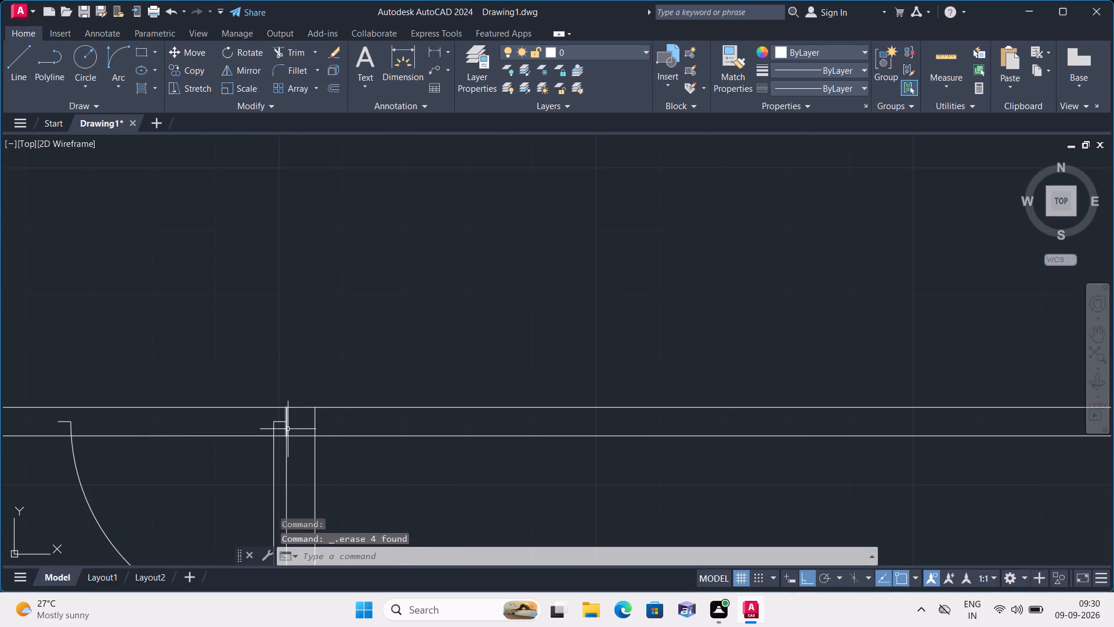
click(287, 426)
key(Delete)
Draw two vertical jamb lines from the west stub's outer end, one to the horizontal partition's north face and one to its south face.
text(l)
key(space)
scroll(63, 426, up, 2)
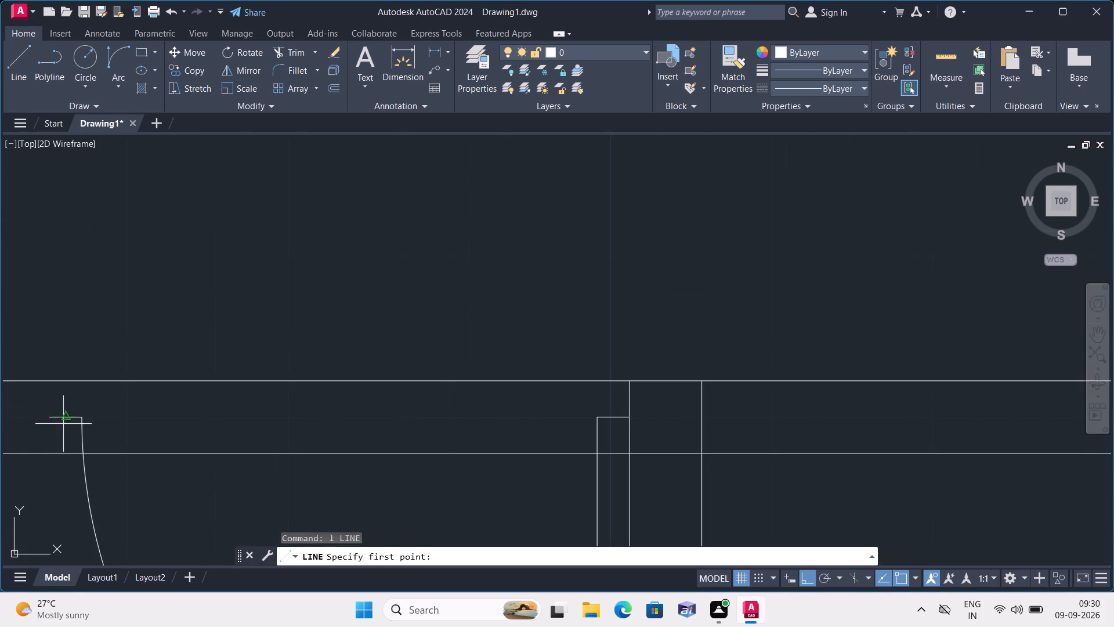
click(48, 413)
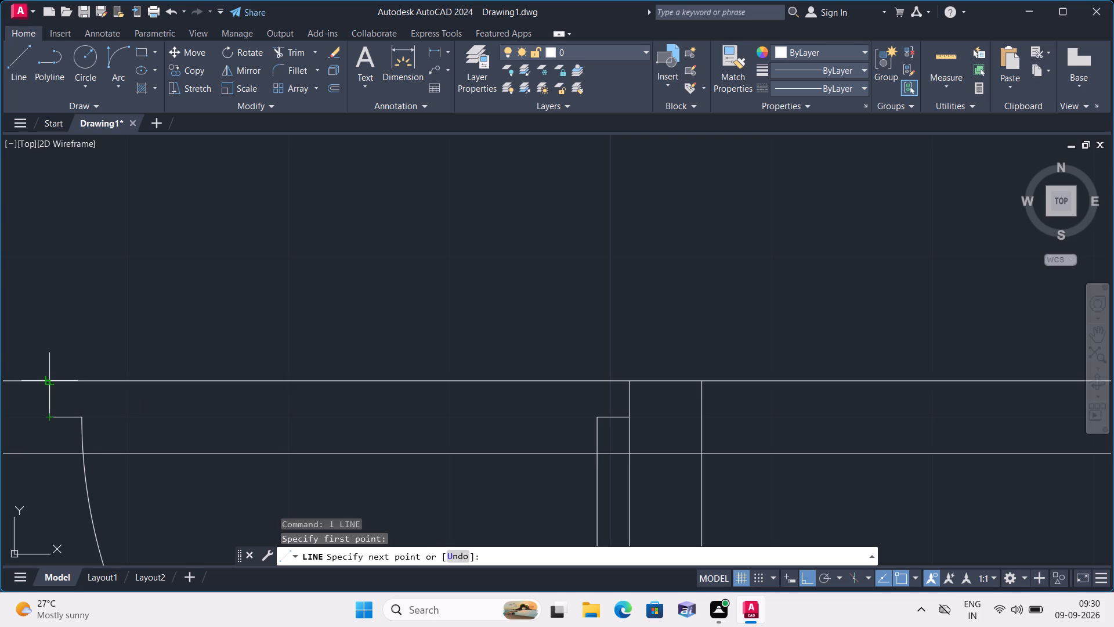
click(52, 381)
key(space)
key(space)
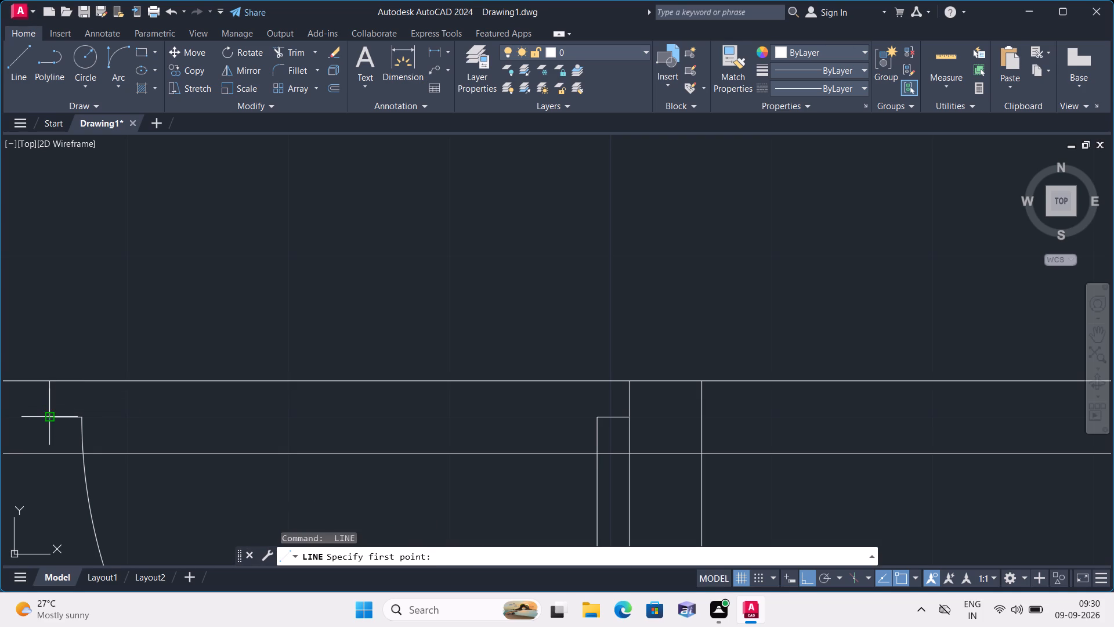
click(52, 413)
click(46, 453)
key(space)
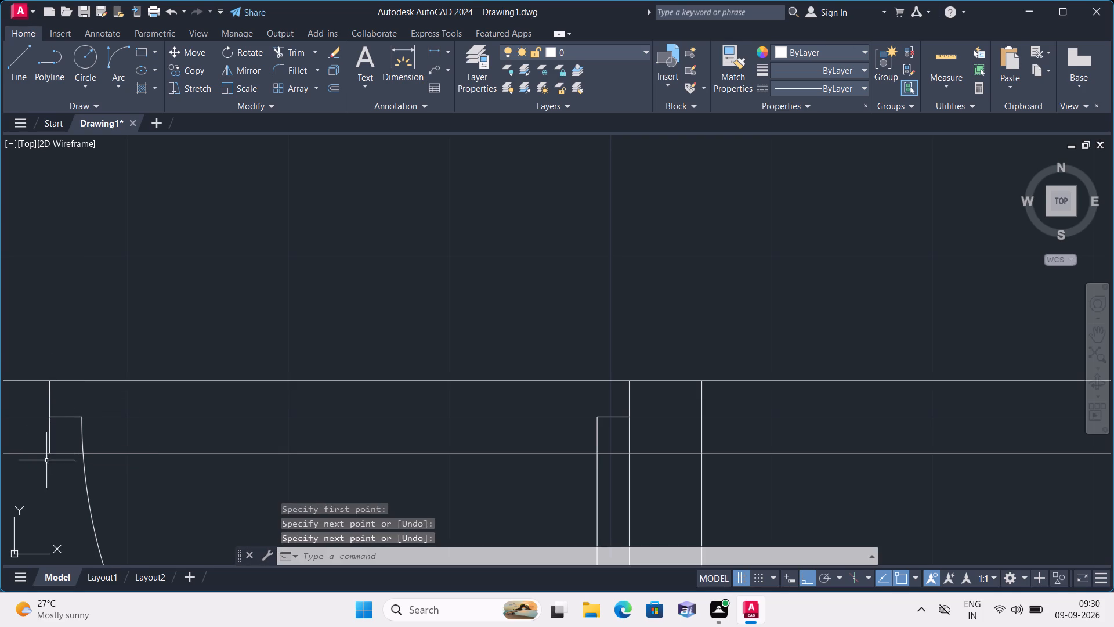
Trim both faces of the horizontal partition between the new door's jambs, including the short remnants beneath the two stubs.
scroll(51, 474, down, 1)
middle_drag(115, 481, 173, 373)
text(trim)
key(space)
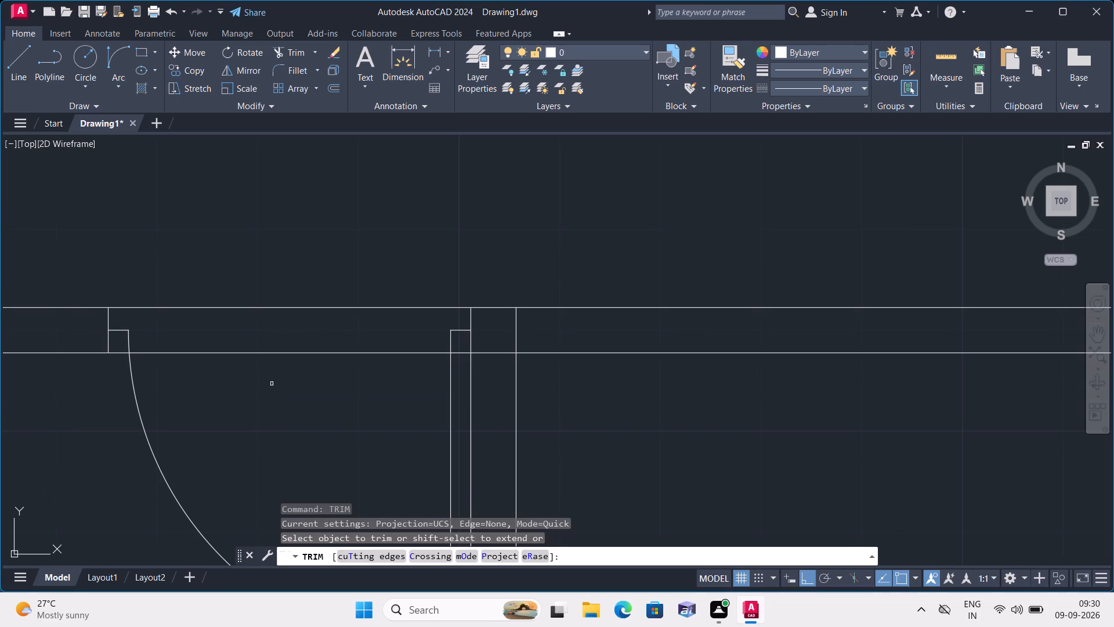
click(272, 384)
click(271, 302)
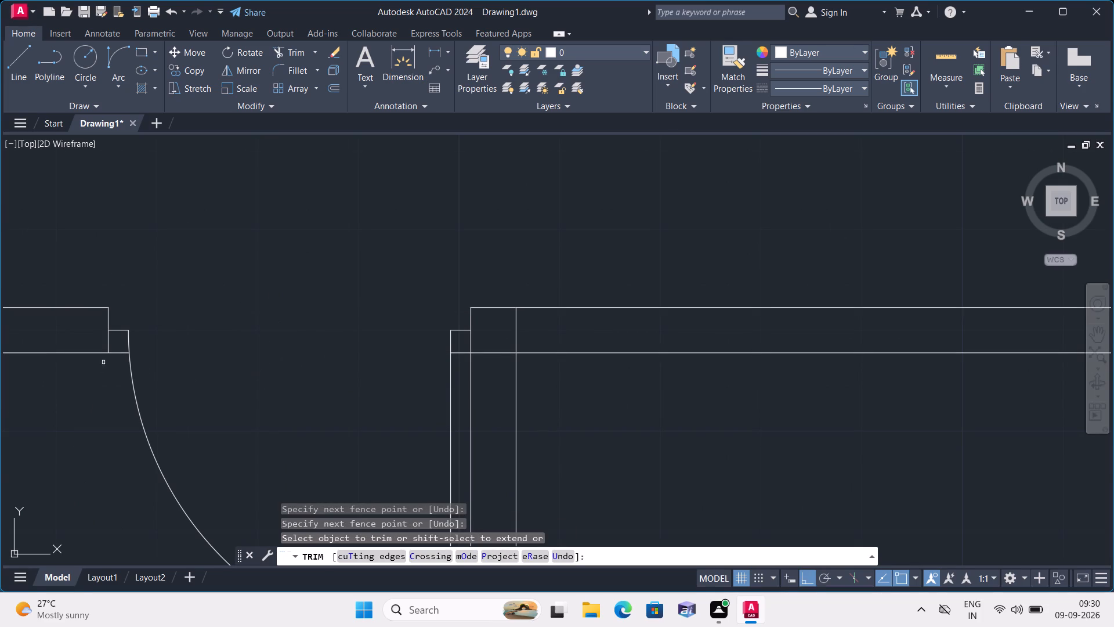
scroll(103, 362, up, 1)
drag(120, 354, 122, 345)
click(122, 339)
scroll(142, 417, down, 1)
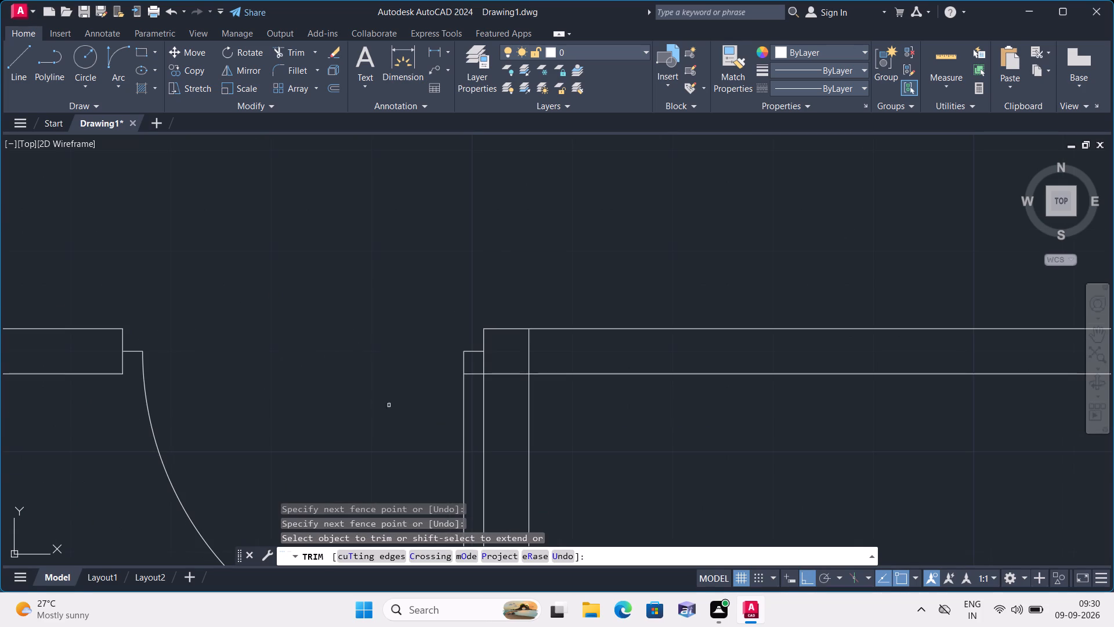
click(471, 391)
click(471, 369)
scroll(363, 348, down, 2)
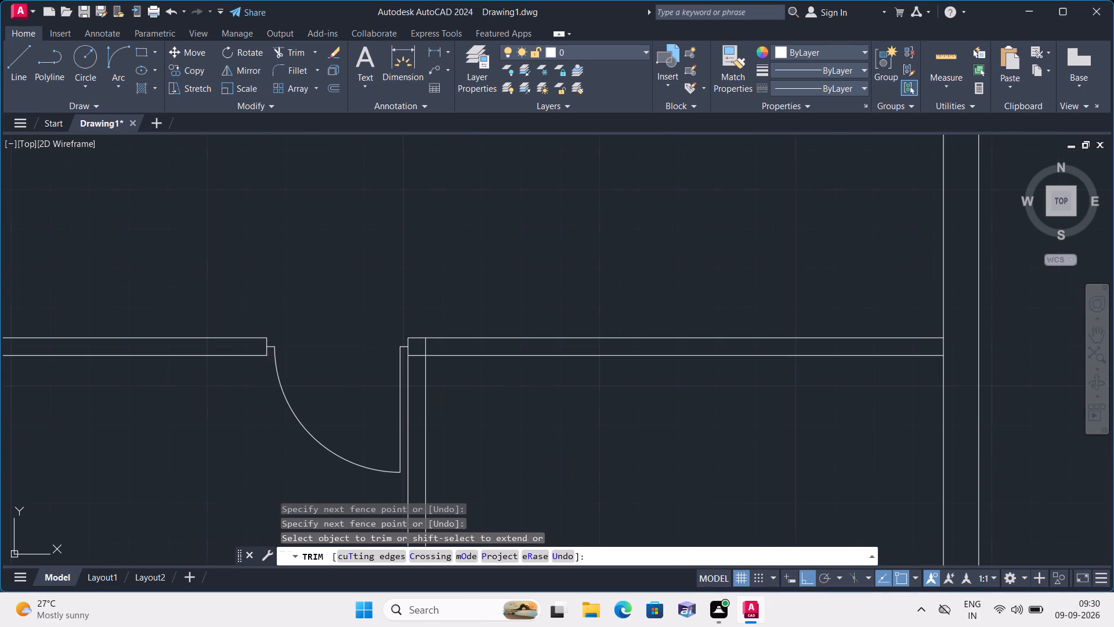
key(Escape)
scroll(354, 337, down, 1)
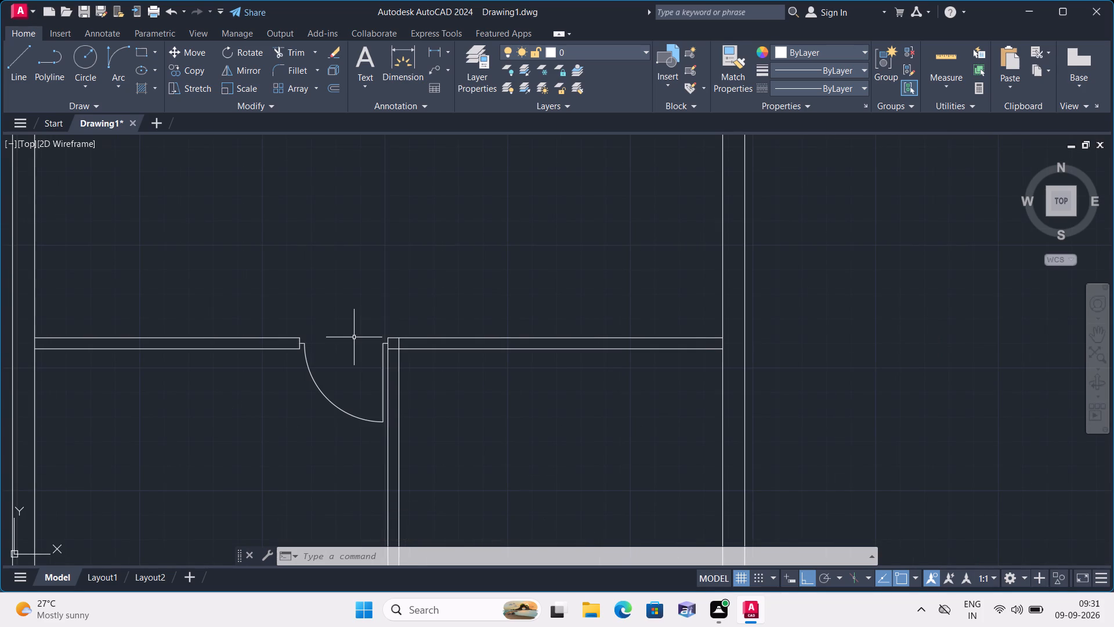
Examine the overall room layout and the placement of the doors across the floor plan.
scroll(354, 337, down, 2)
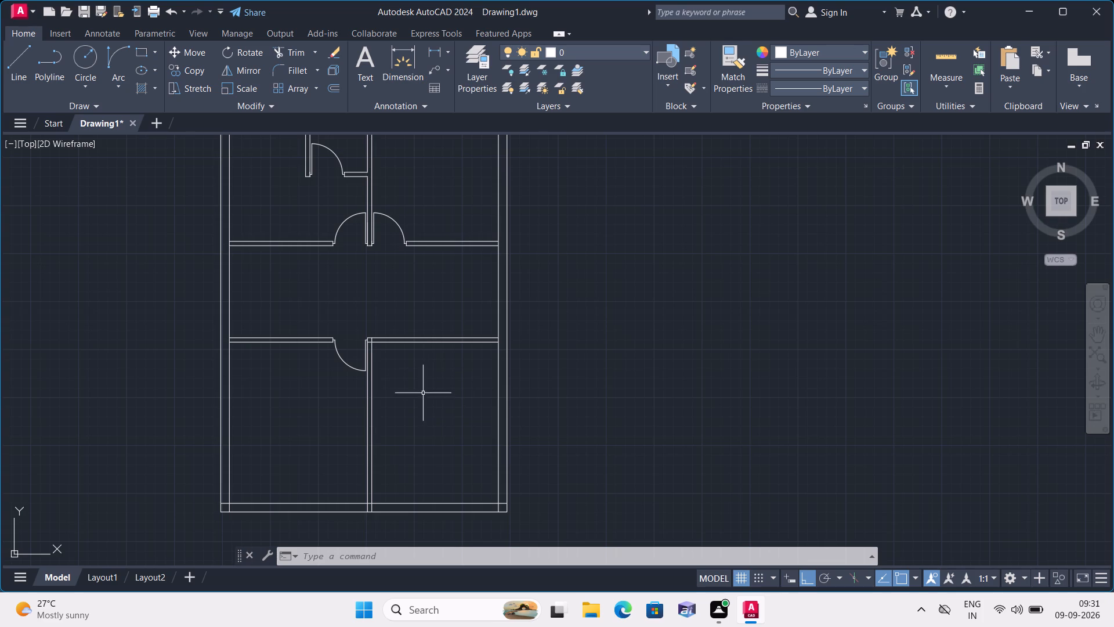
middle_drag(269, 403, 278, 426)
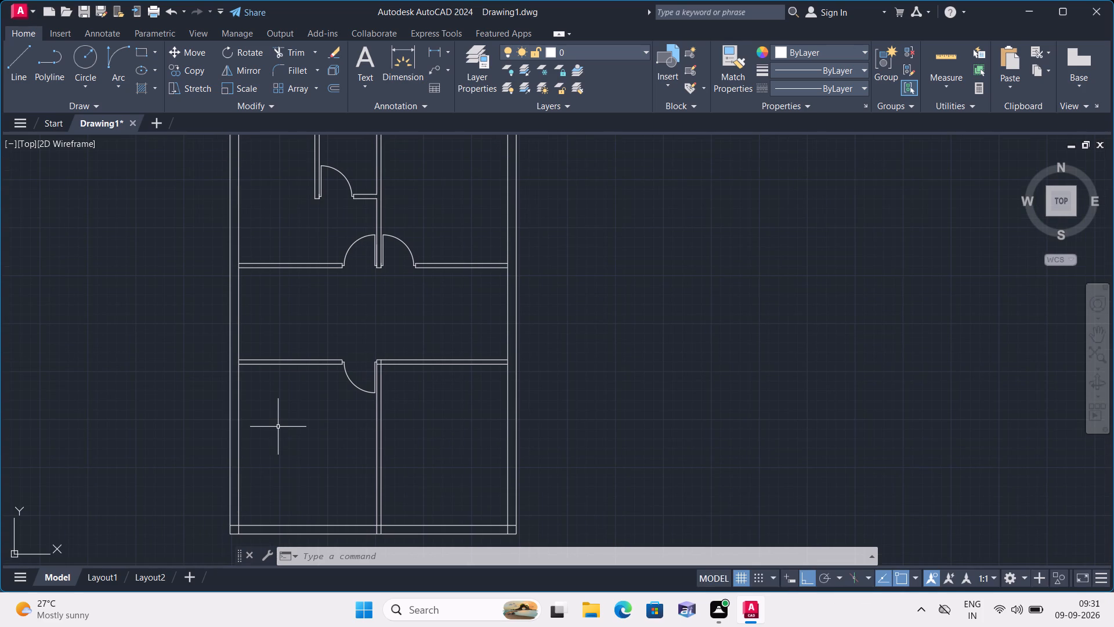
scroll(165, 152, down, 1)
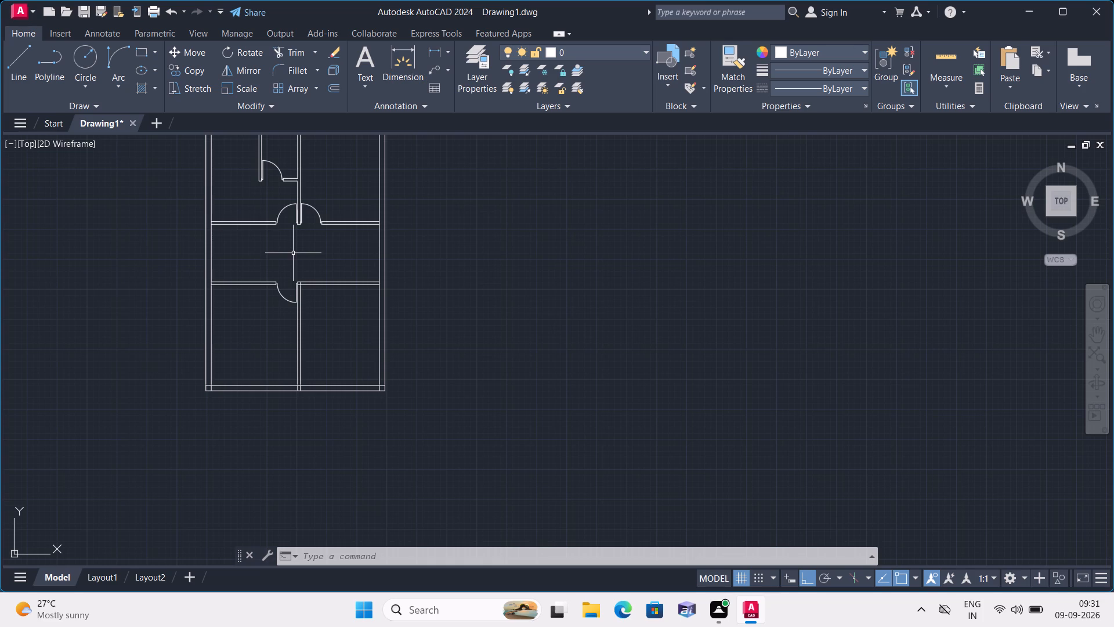
scroll(263, 202, up, 1)
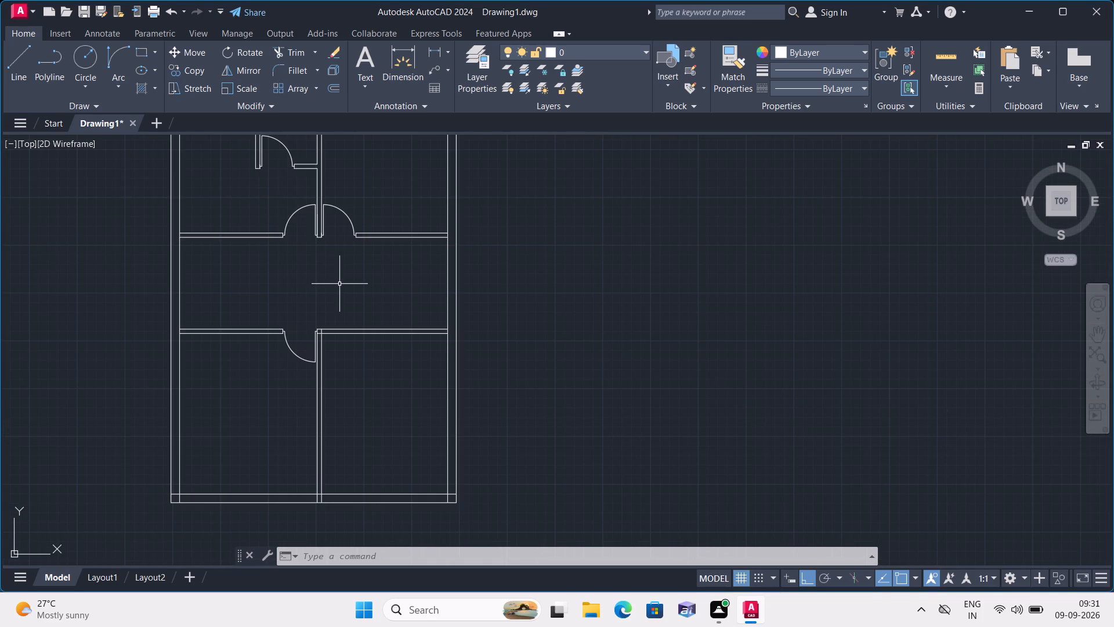
scroll(303, 251, up, 2)
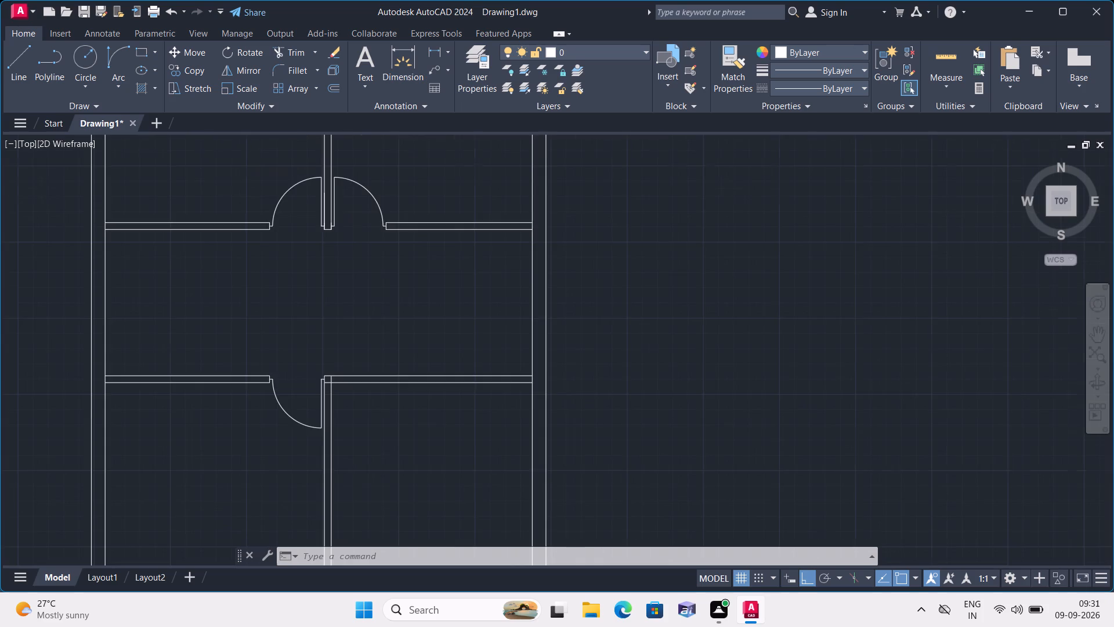
scroll(294, 257, down, 1)
middle_drag(211, 297, 262, 369)
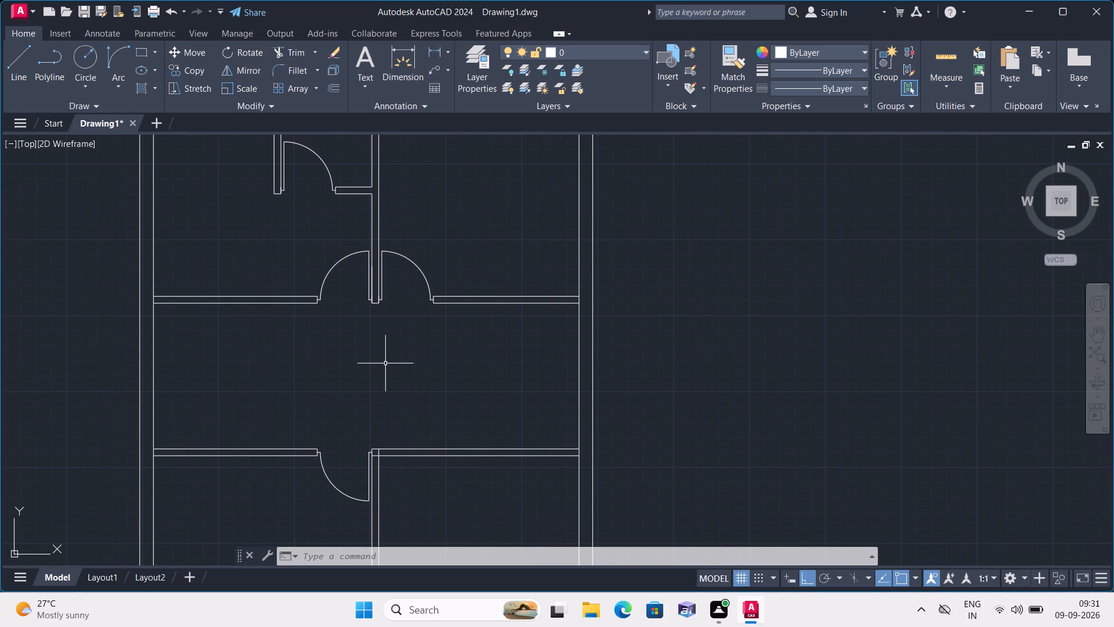
scroll(392, 218, down, 1)
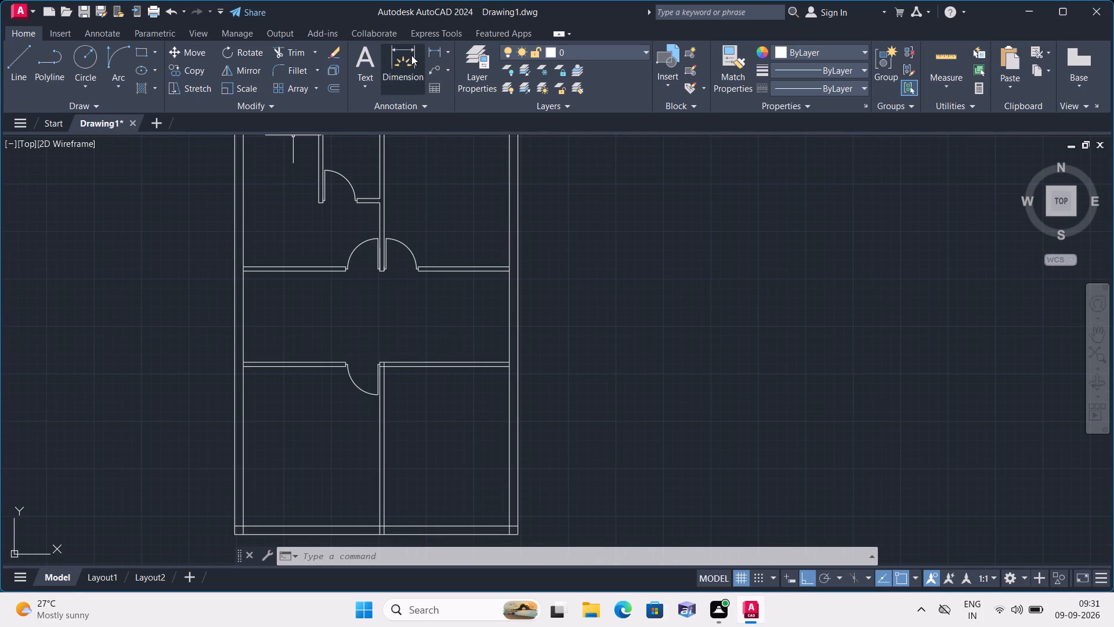
Measure the depth from the middle horizontal partition's north face to the north wall's inner face with a linear dimension.
click(444, 54)
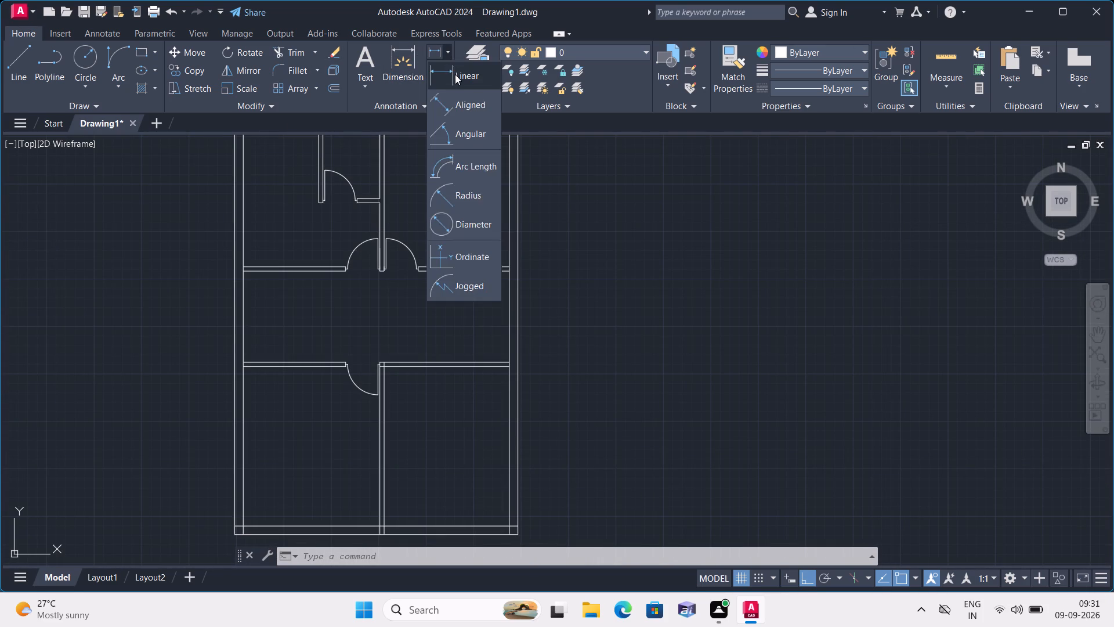
click(455, 74)
click(306, 264)
middle_drag(299, 228, 291, 300)
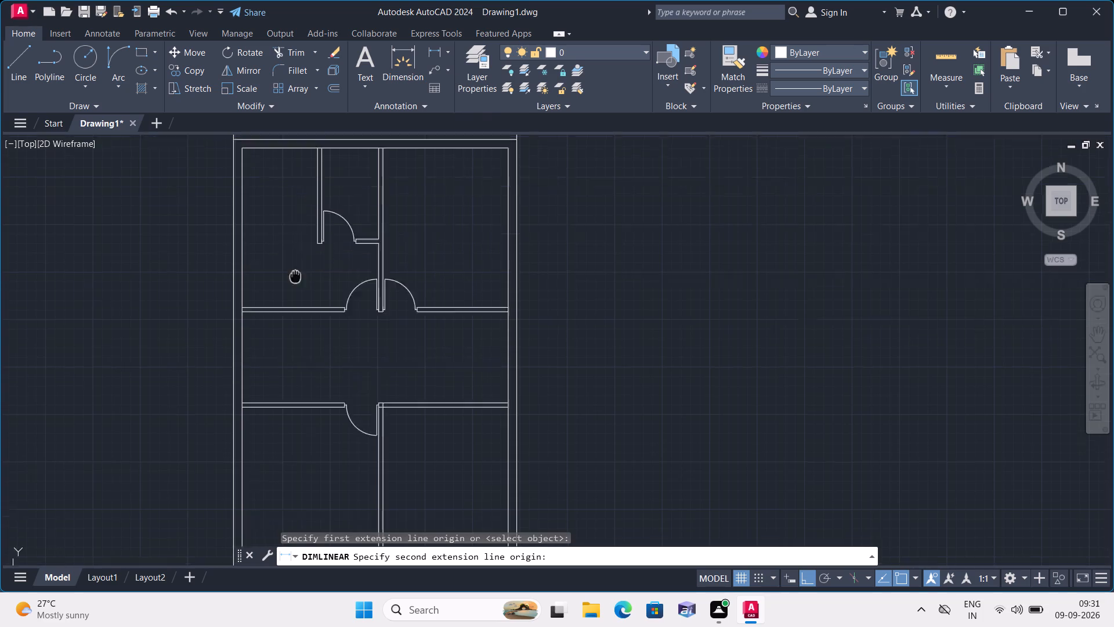
middle_drag(291, 300, 287, 340)
click(295, 221)
scroll(279, 284, up, 5)
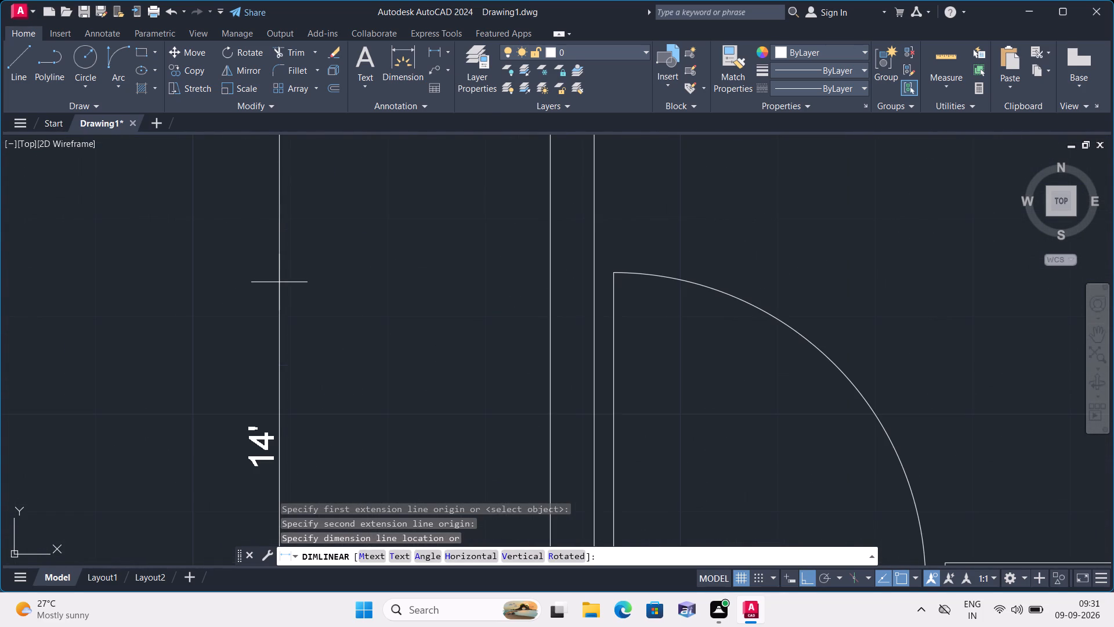
scroll(279, 283, down, 1)
key(Escape)
Offset the north wall's inner face 12' south across the northern rooms.
scroll(279, 283, down, 3)
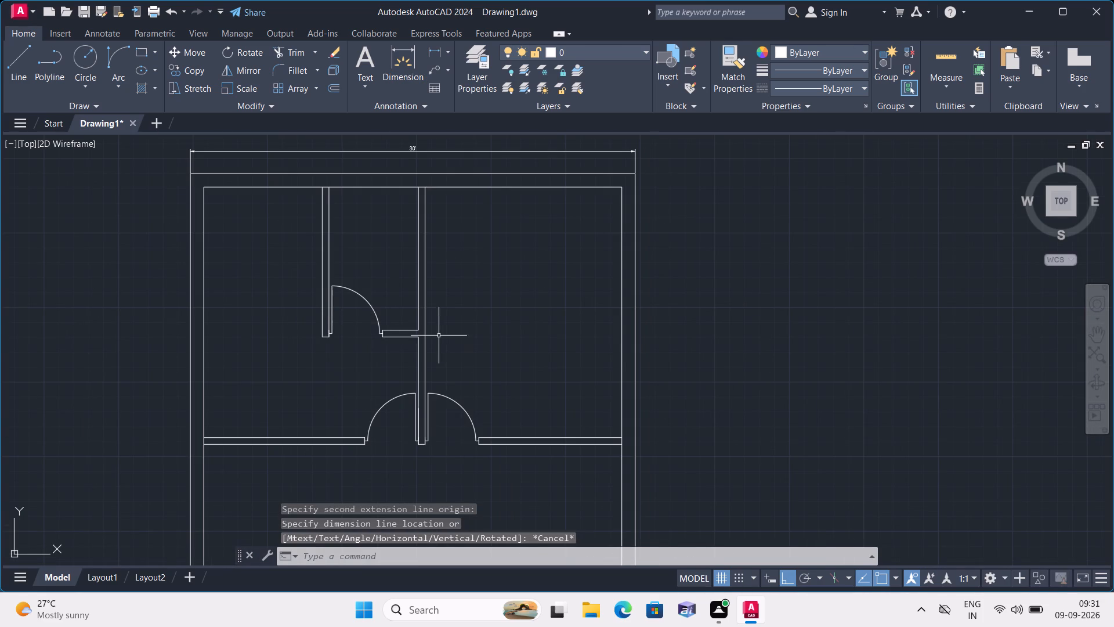
middle_drag(484, 370, 411, 336)
middle_drag(433, 264, 429, 348)
text(offset)
key(space)
text(12')
key(space)
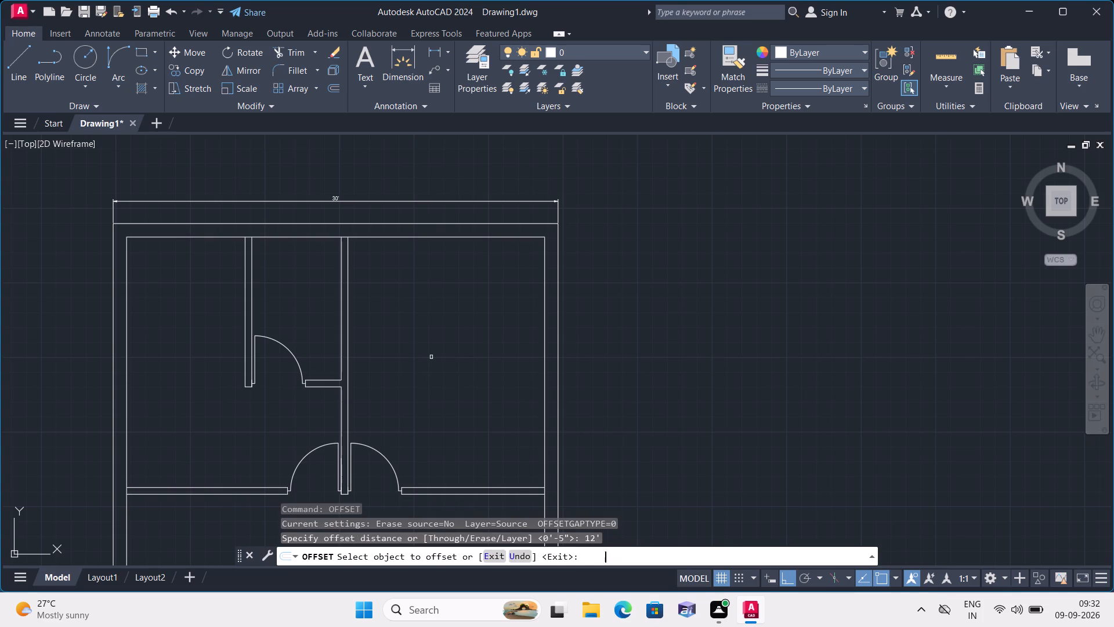
click(455, 236)
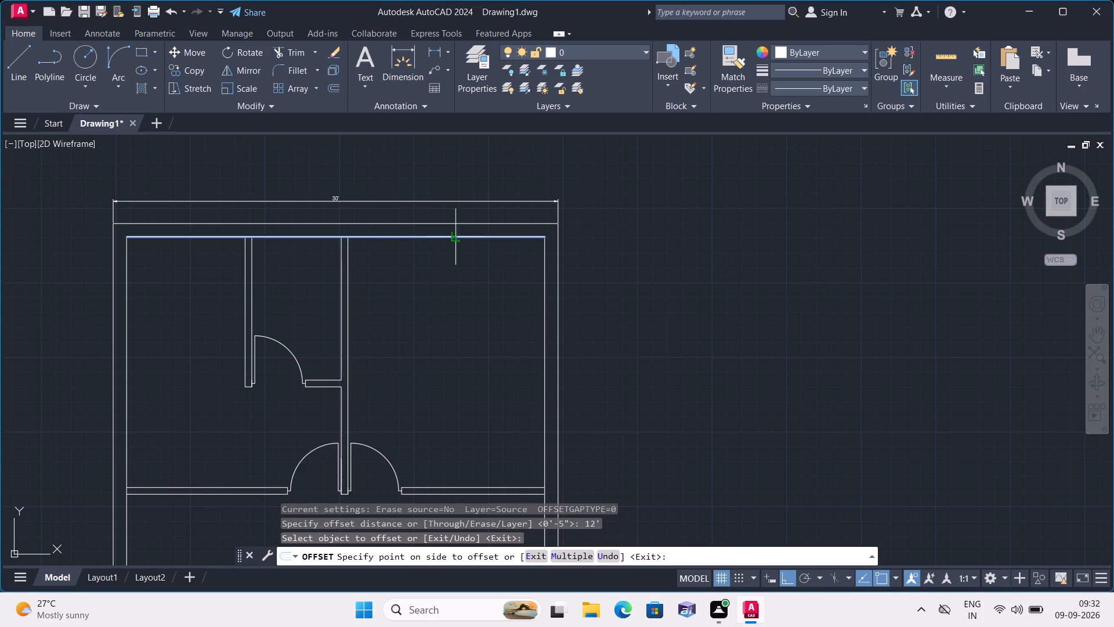
click(467, 391)
middle_click(467, 391)
key(space)
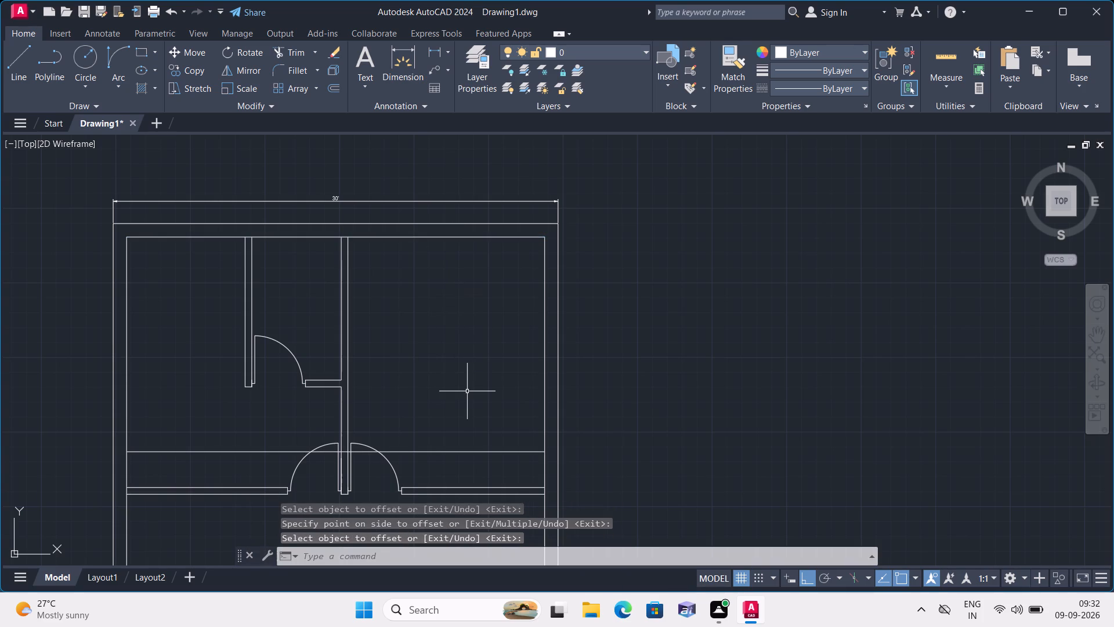
Offset the new horizontal line 4.5" south to form a second partition face.
key(space)
text(4.5")
key(space)
click(446, 453)
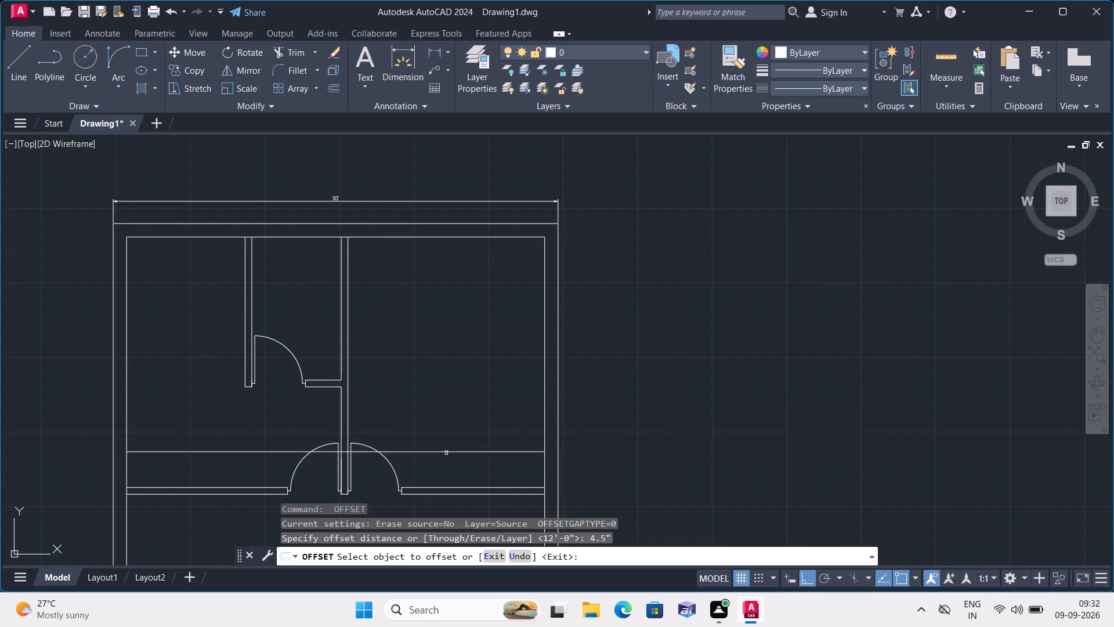
click(441, 473)
key(Escape)
Trim both new partition lines west of the west door's swing arc.
middle_drag(440, 473, 438, 470)
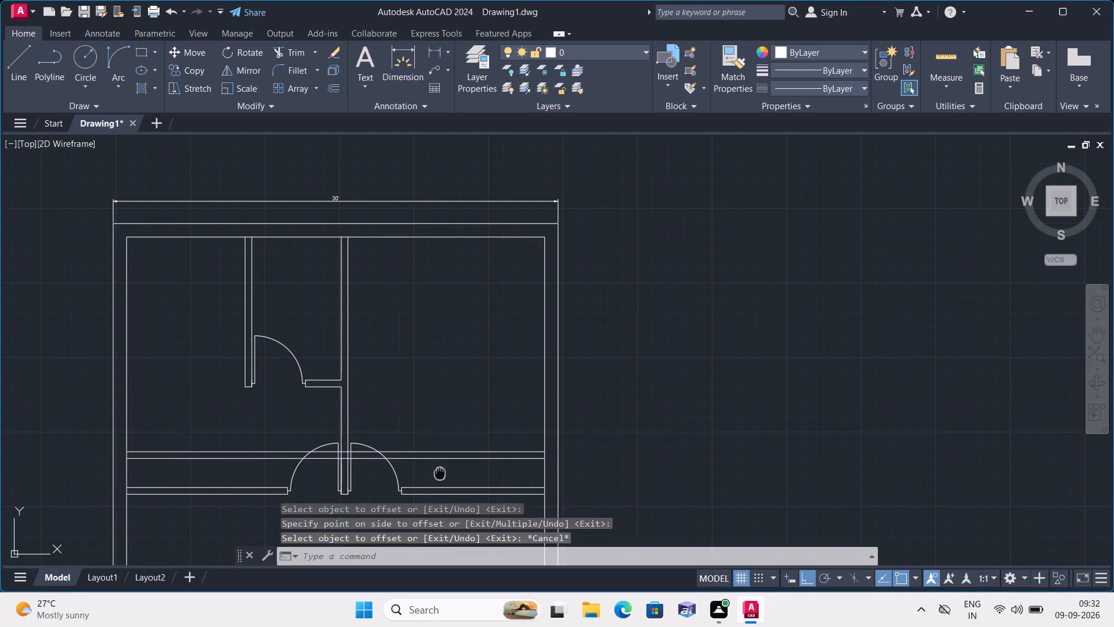
middle_drag(438, 470, 493, 349)
scroll(445, 370, up, 2)
middle_click(423, 359)
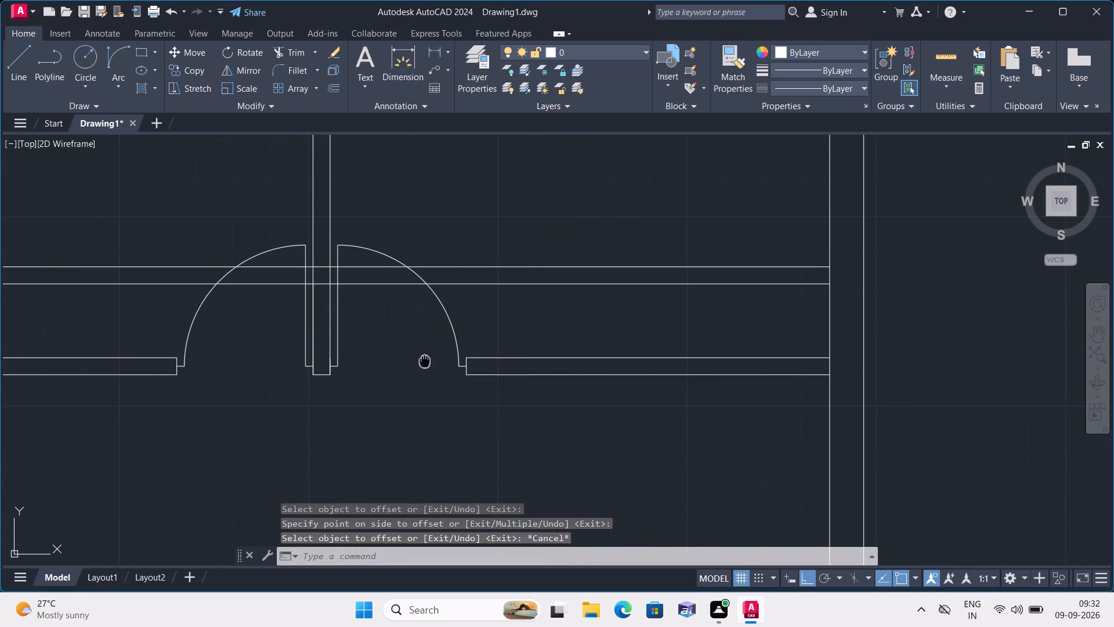
middle_drag(387, 338, 397, 365)
middle_drag(397, 365, 402, 373)
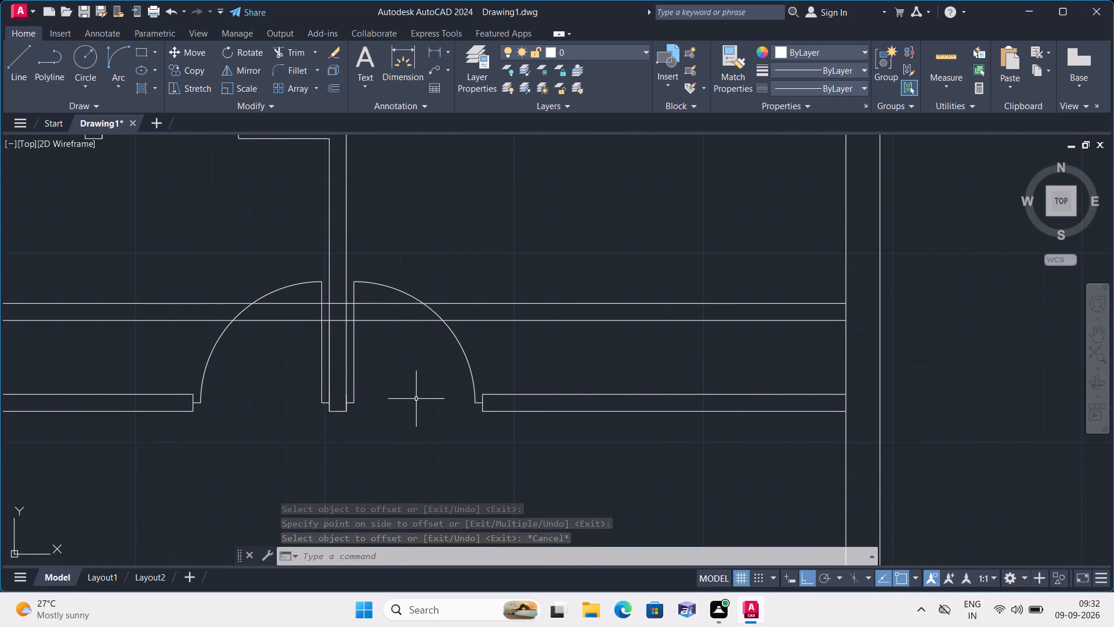
scroll(416, 397, down, 1)
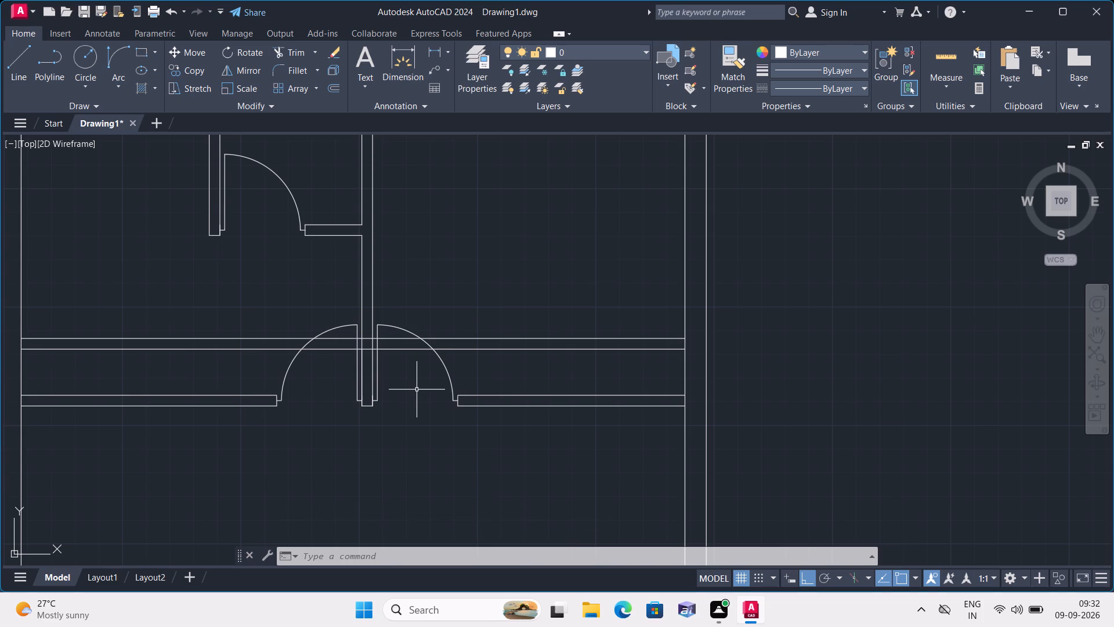
click(212, 367)
key(Escape)
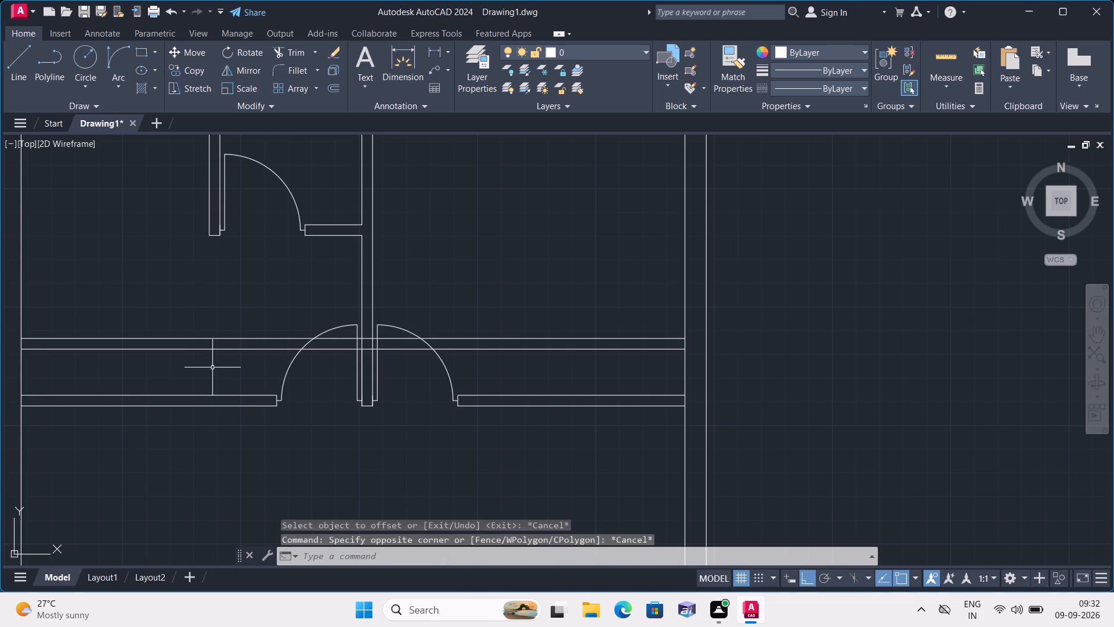
text(trim)
key(space)
drag(212, 367, 207, 323)
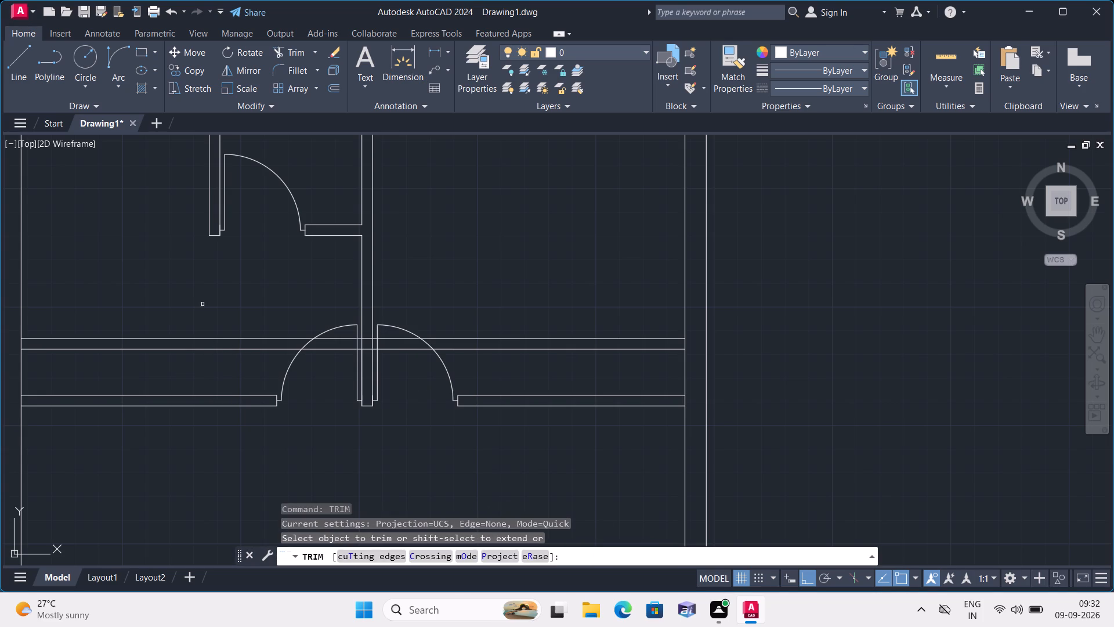
click(205, 359)
click(209, 319)
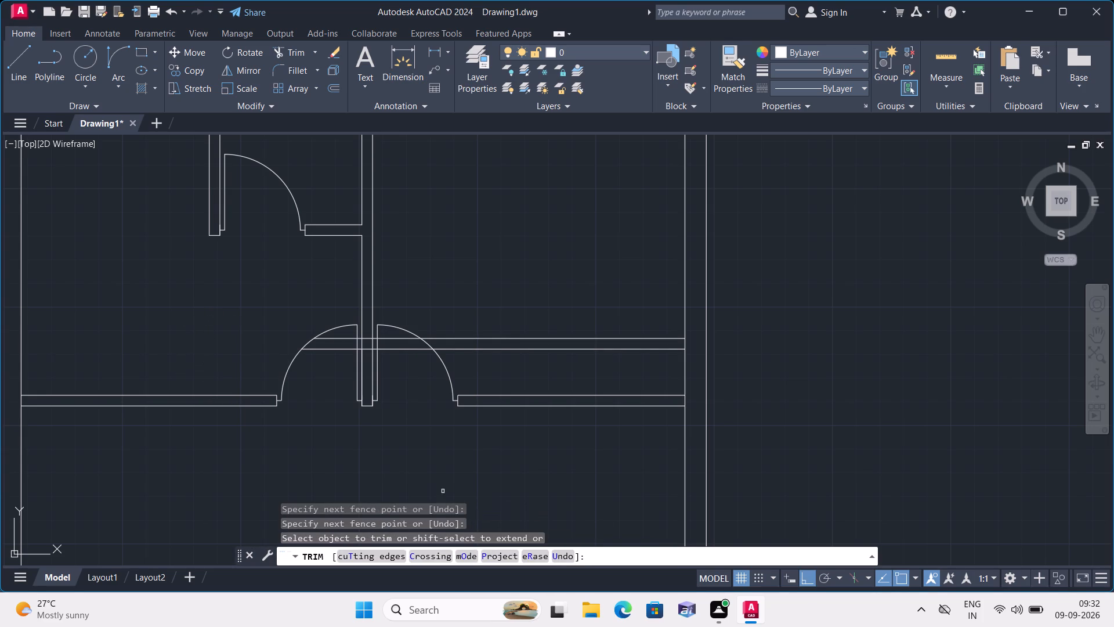
Trim away both faces of the old horizontal partition between the east door's jamb and the east wall.
drag(486, 451, 497, 399)
drag(494, 384, 498, 397)
click(502, 426)
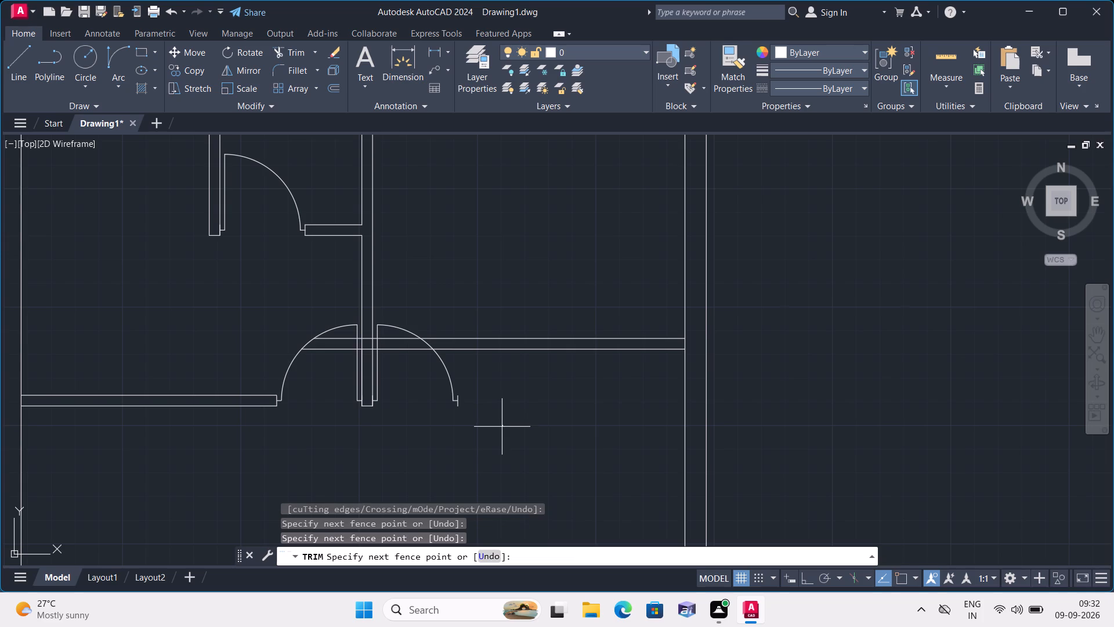
key(Escape)
Remove both halves of the leftover jamb line at the outer stub of the east door.
scroll(477, 383, up, 2)
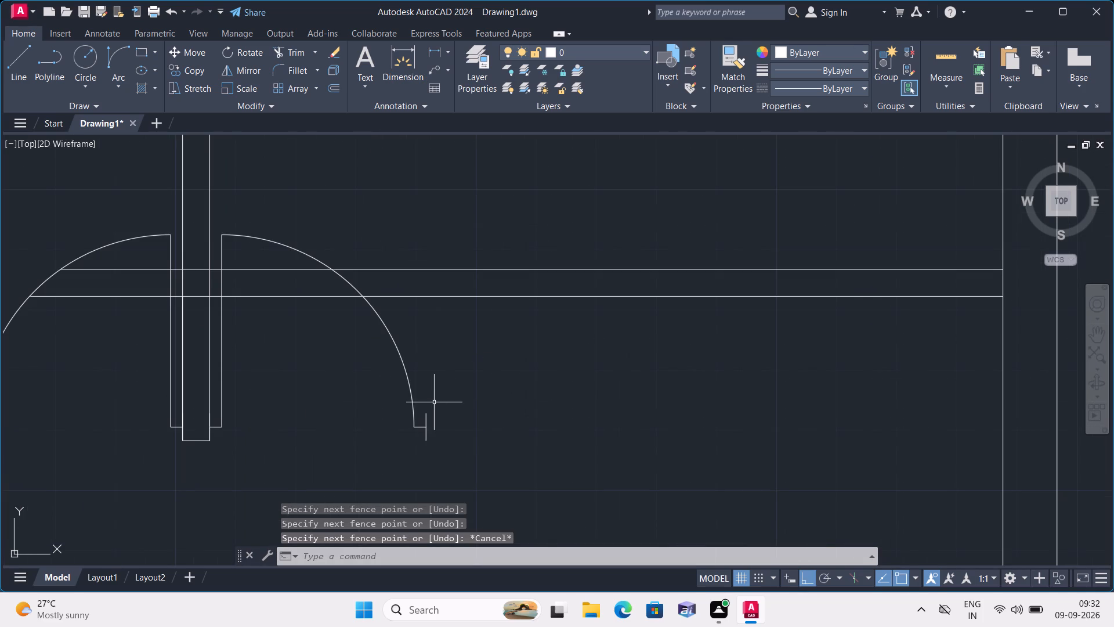
key(space)
click(426, 415)
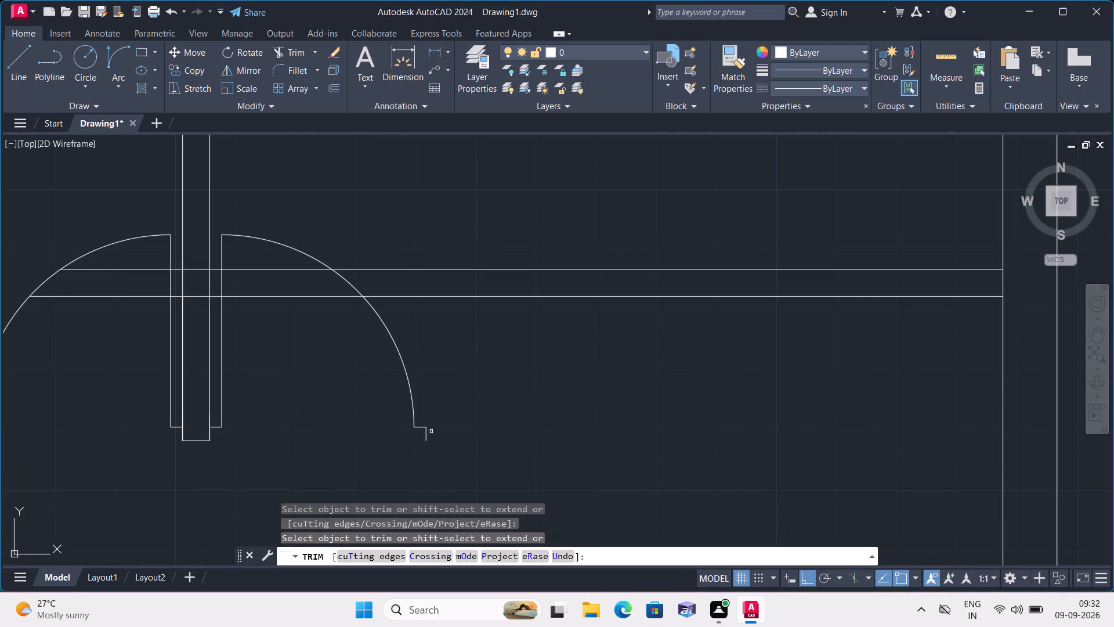
click(427, 435)
key(space)
Trim both new partition lines from the west door's arc back to the vertical partition's west face.
scroll(461, 430, down, 2)
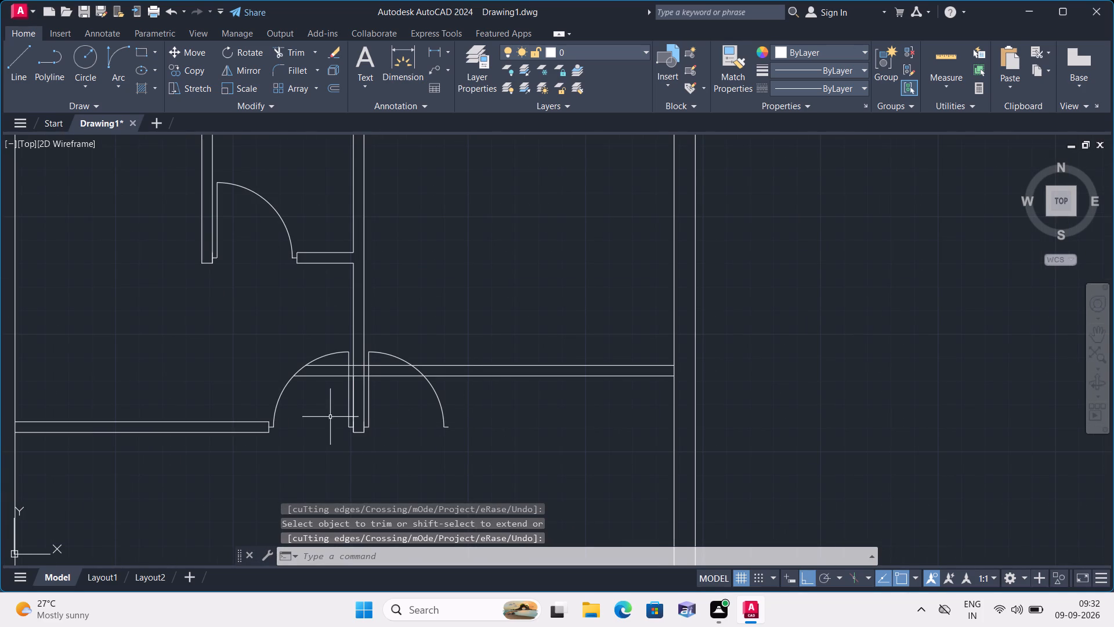
scroll(327, 373, up, 1)
key(space)
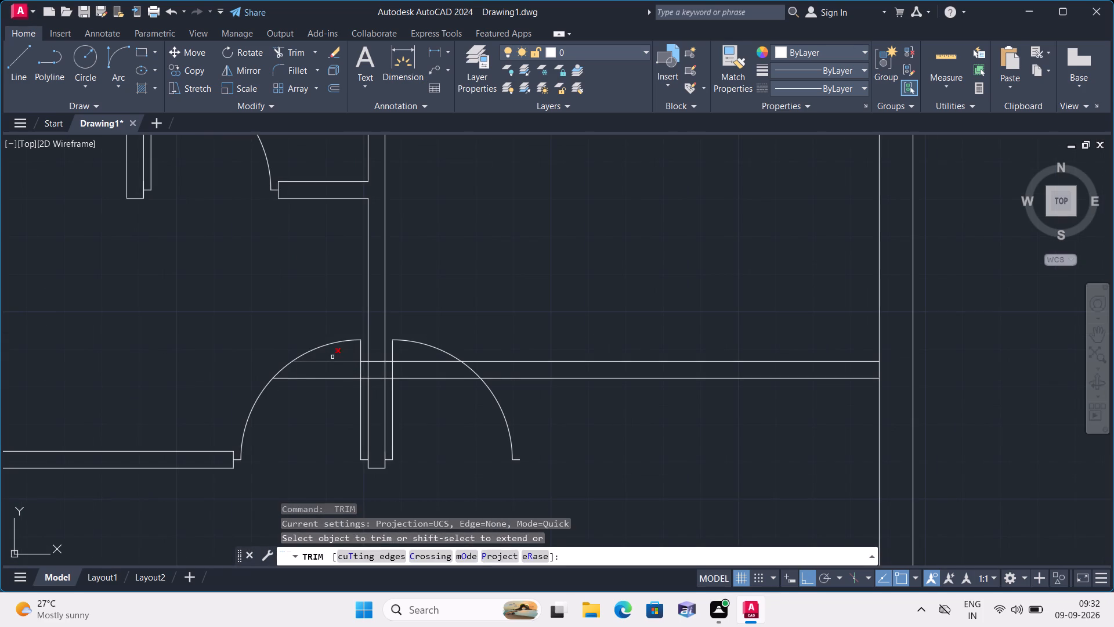
click(332, 355)
click(314, 397)
scroll(372, 362, up, 3)
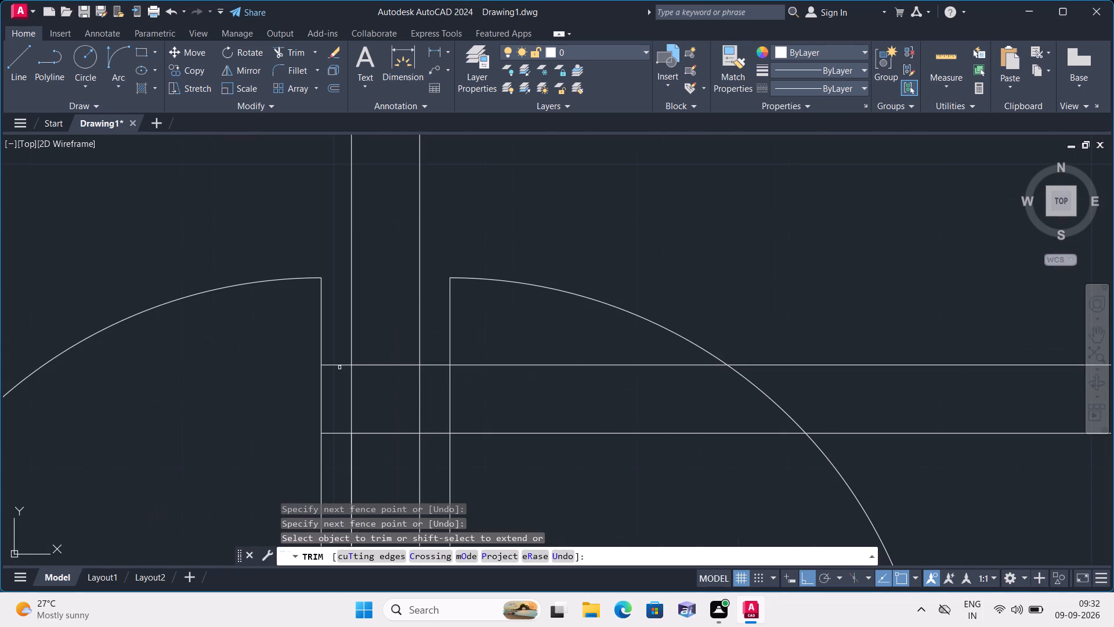
click(339, 360)
click(326, 441)
drag(371, 451, 371, 446)
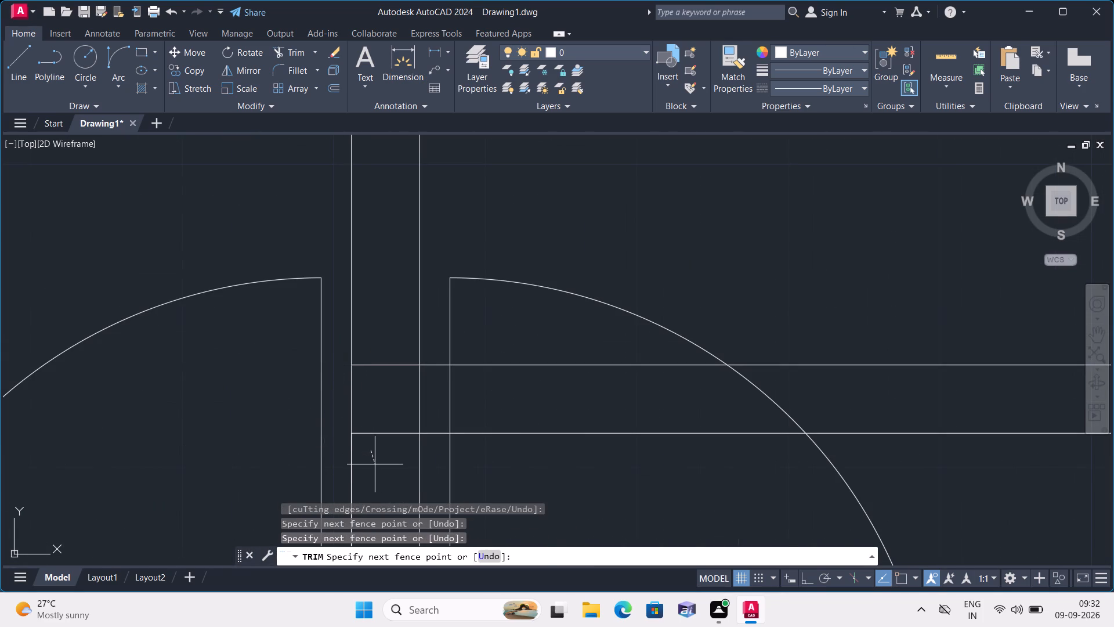
click(375, 464)
scroll(377, 458, down, 2)
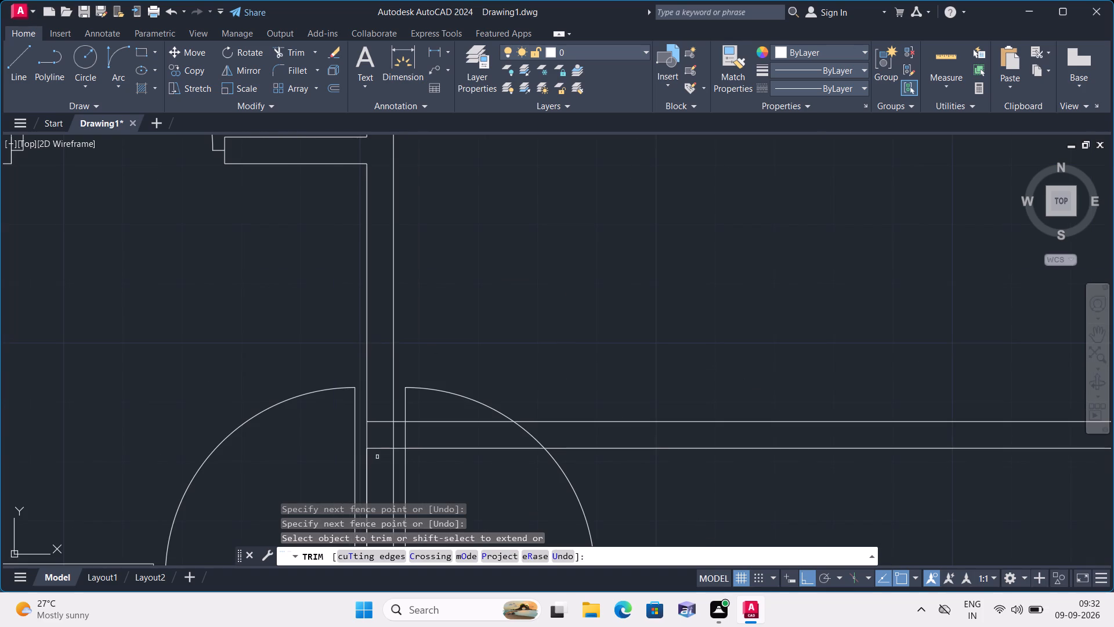
key(Escape)
Draw a short vertical line along the vertical partition's east face between the two new partition lines.
scroll(426, 470, down, 1)
middle_drag(465, 471, 464, 364)
text(l)
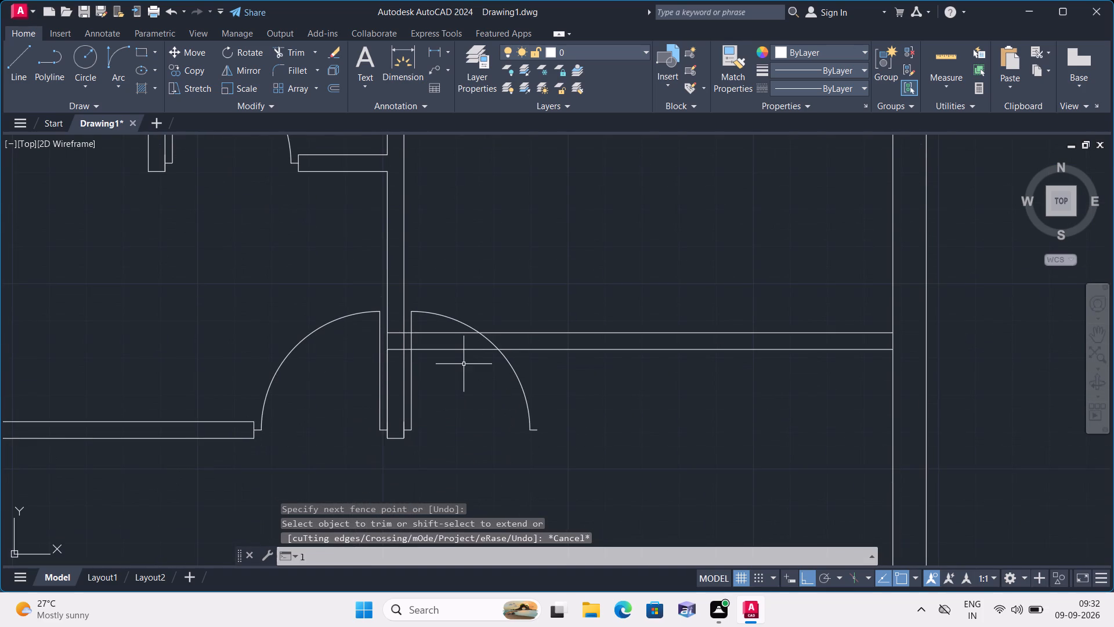
key(space)
scroll(411, 348, up, 2)
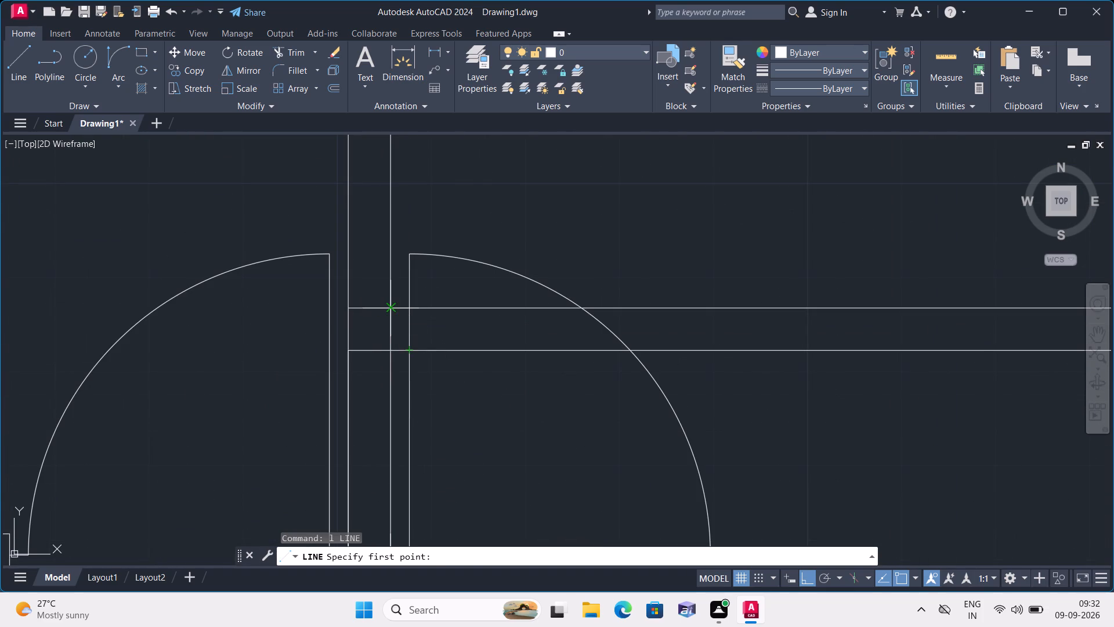
click(389, 308)
click(388, 348)
key(space)
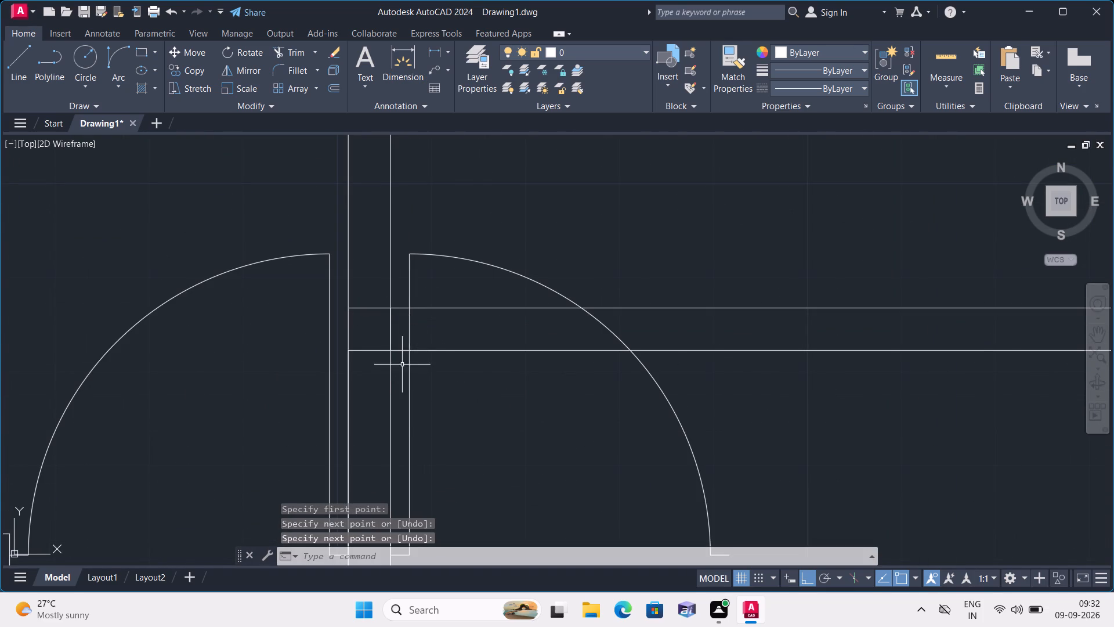
Move the east swing door with both end stubs up to the midpoint of the short line between the new partition lines.
scroll(402, 364, down, 1)
click(402, 483)
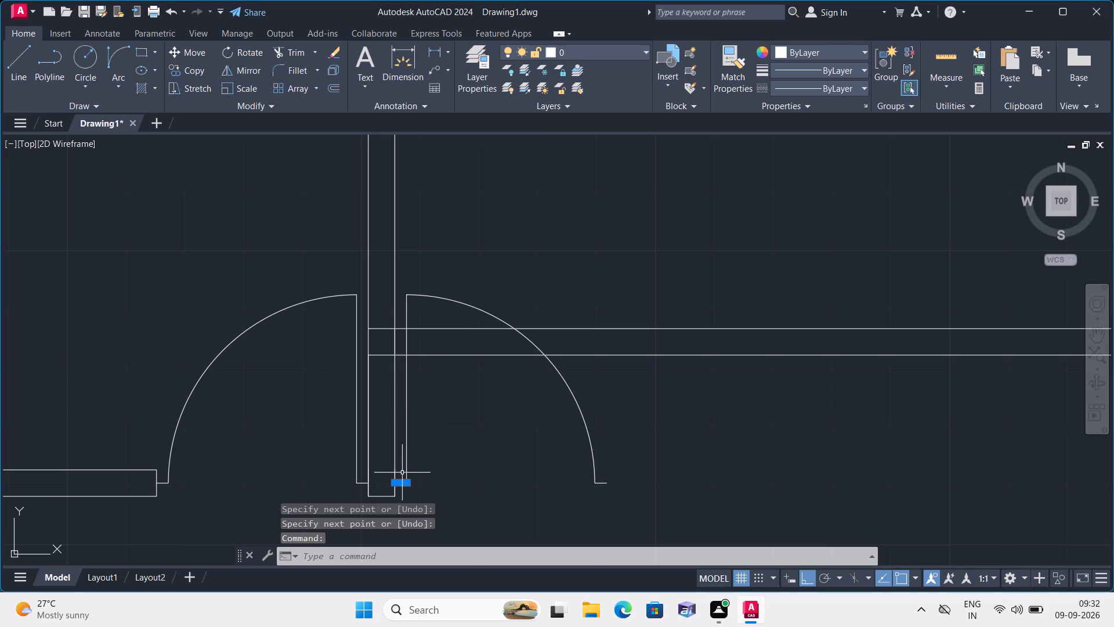
click(405, 458)
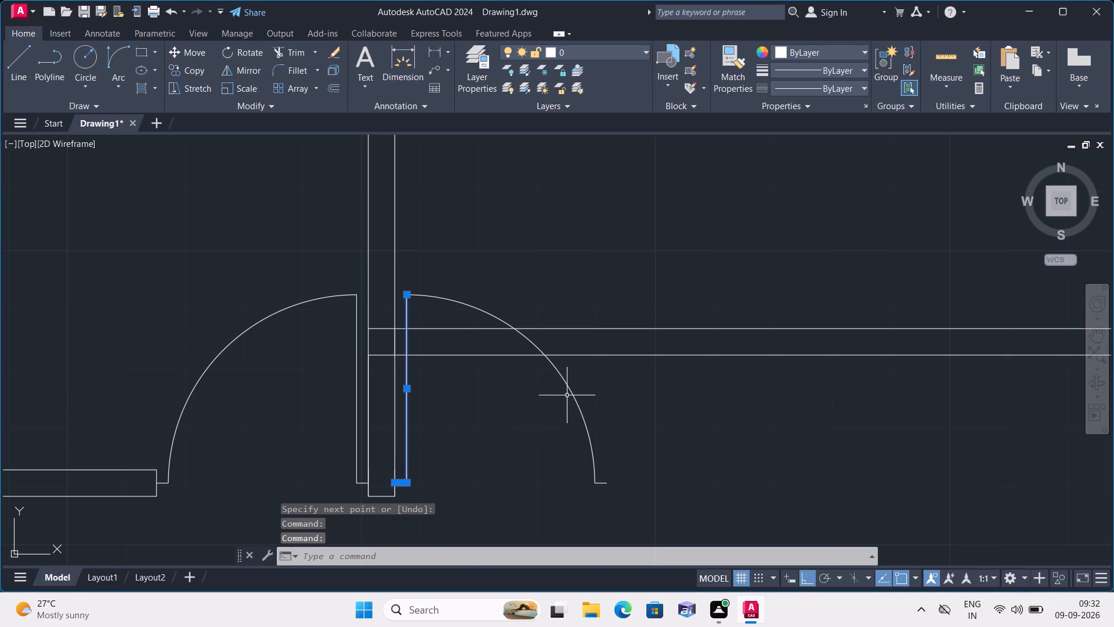
click(570, 386)
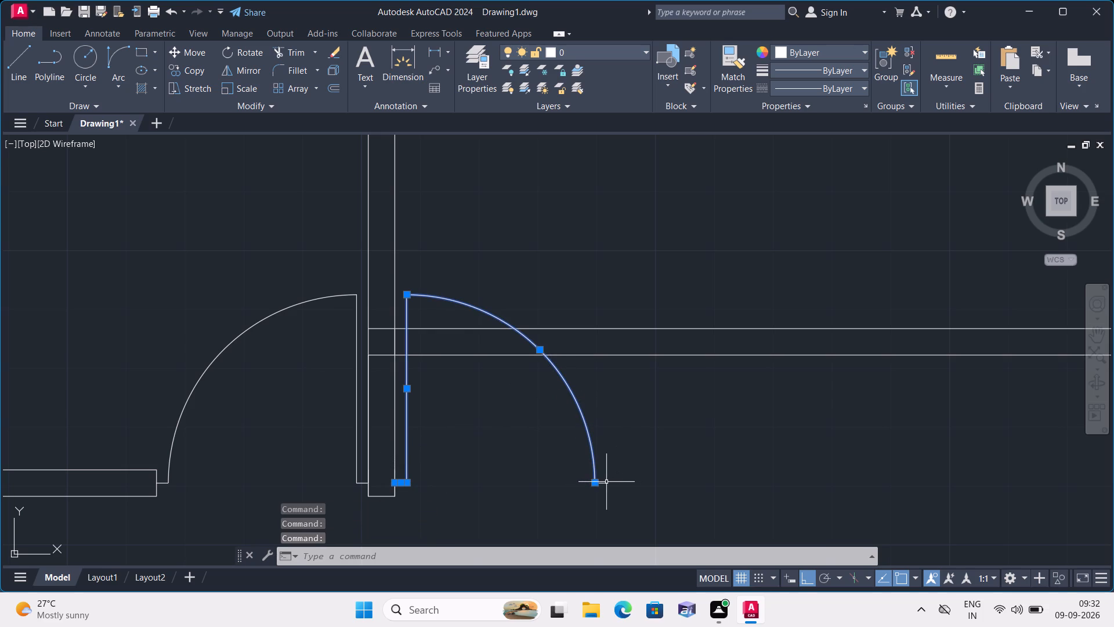
click(606, 482)
click(185, 51)
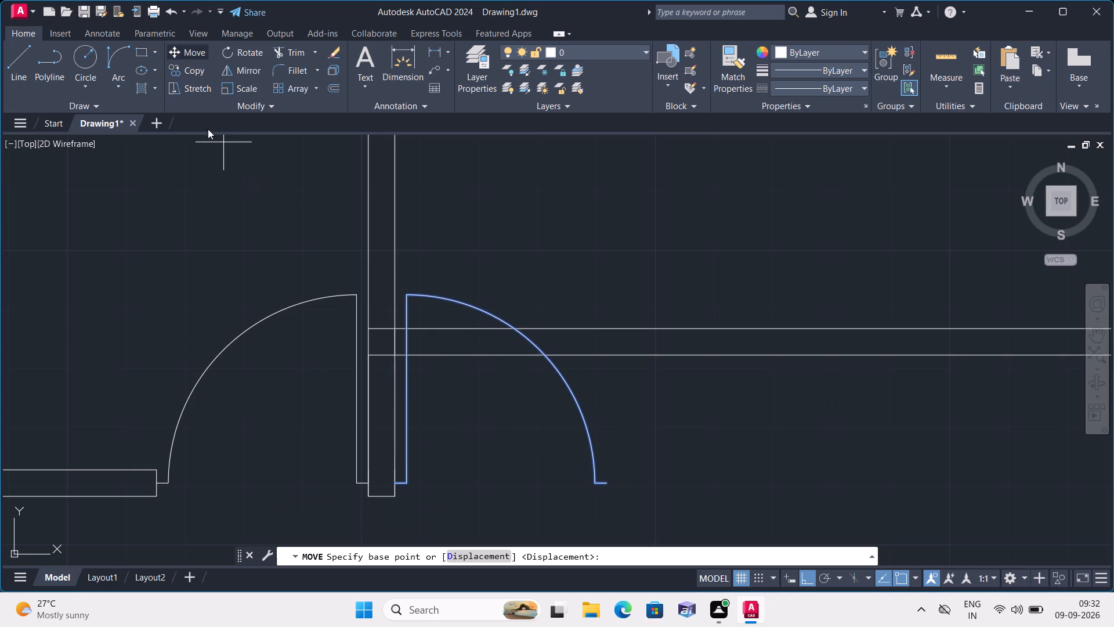
click(393, 480)
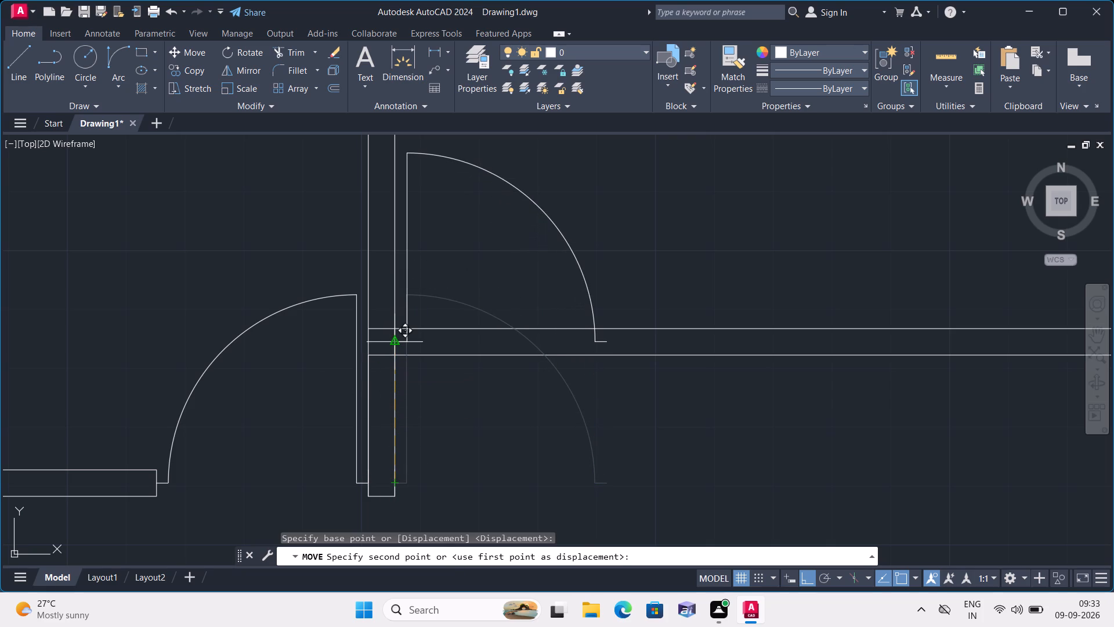
click(393, 338)
Draw the jamb line in two halves across the new partition at the outer stub of the east door.
scroll(440, 400, down, 2)
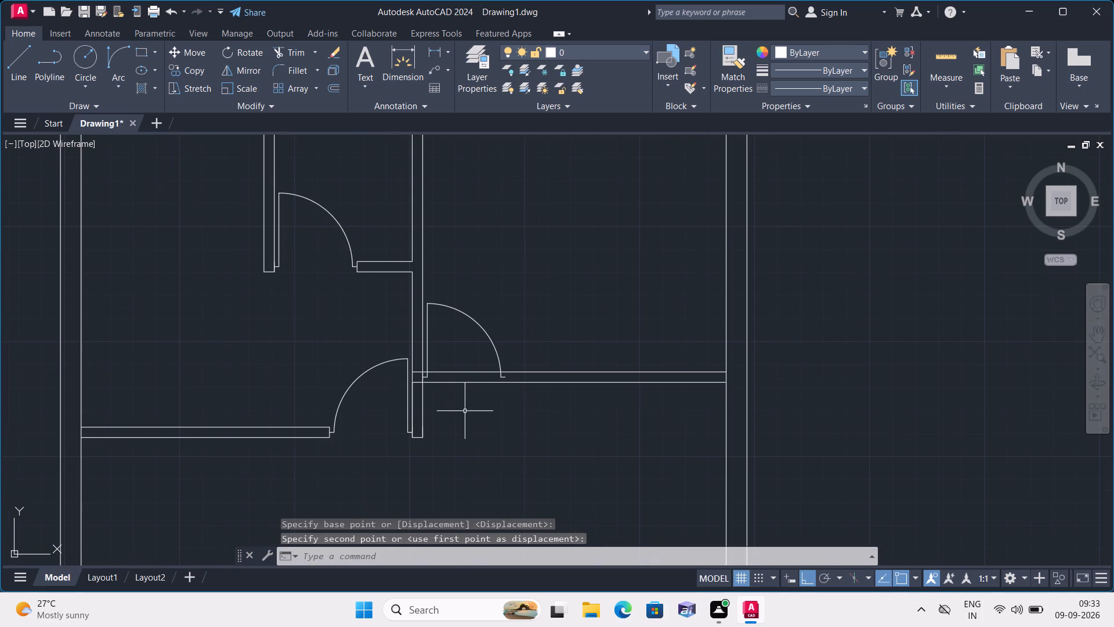
text(tr)
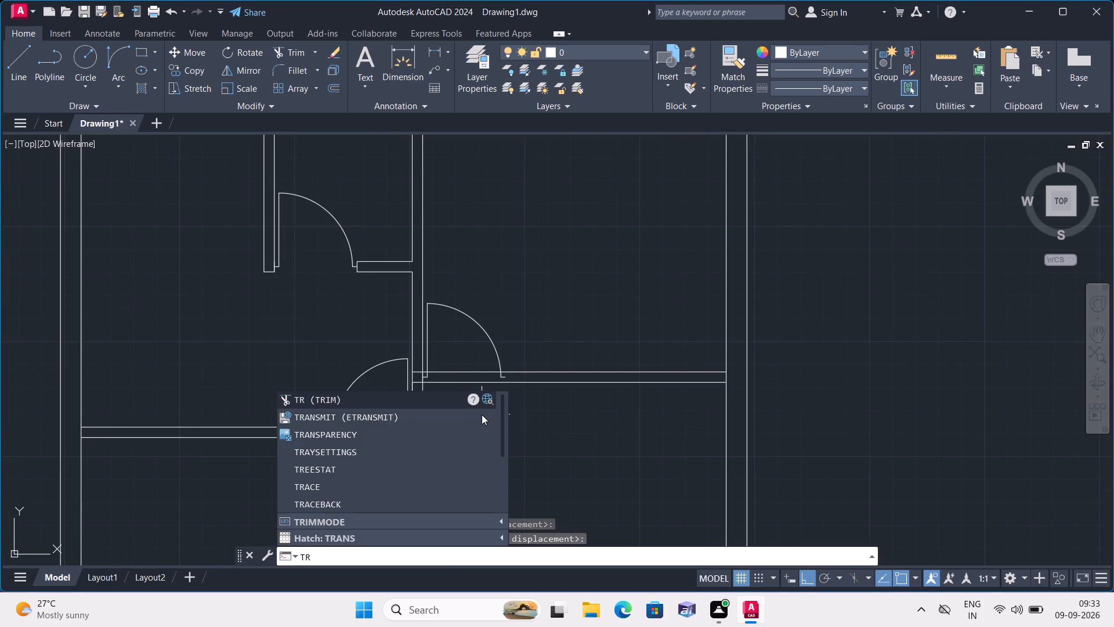
key(Escape)
key(l)
key(space)
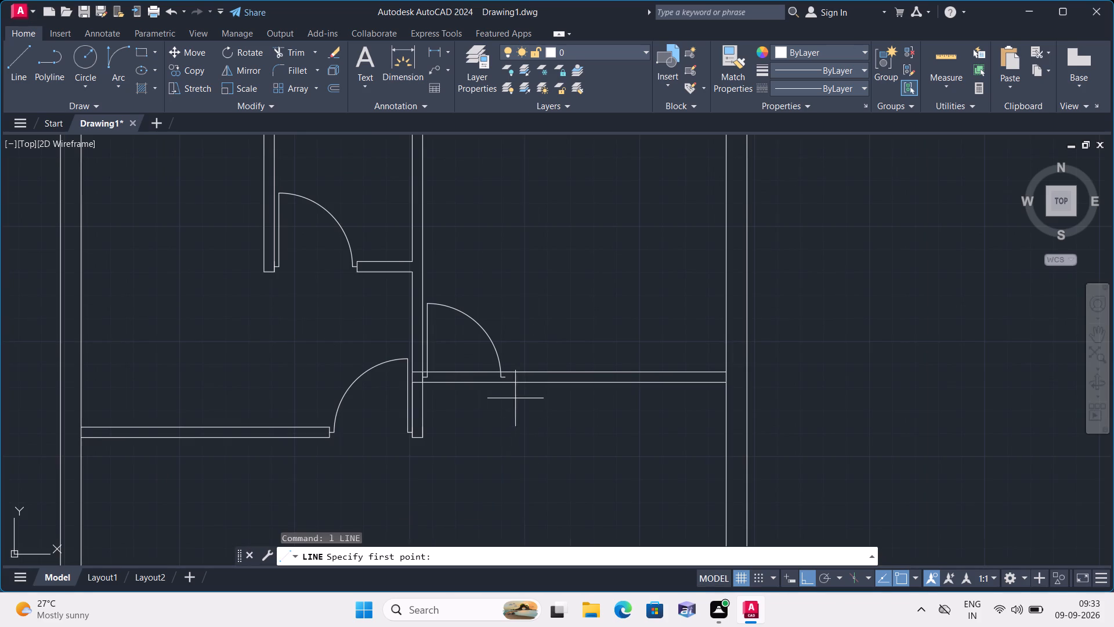
scroll(508, 388, up, 3)
click(493, 346)
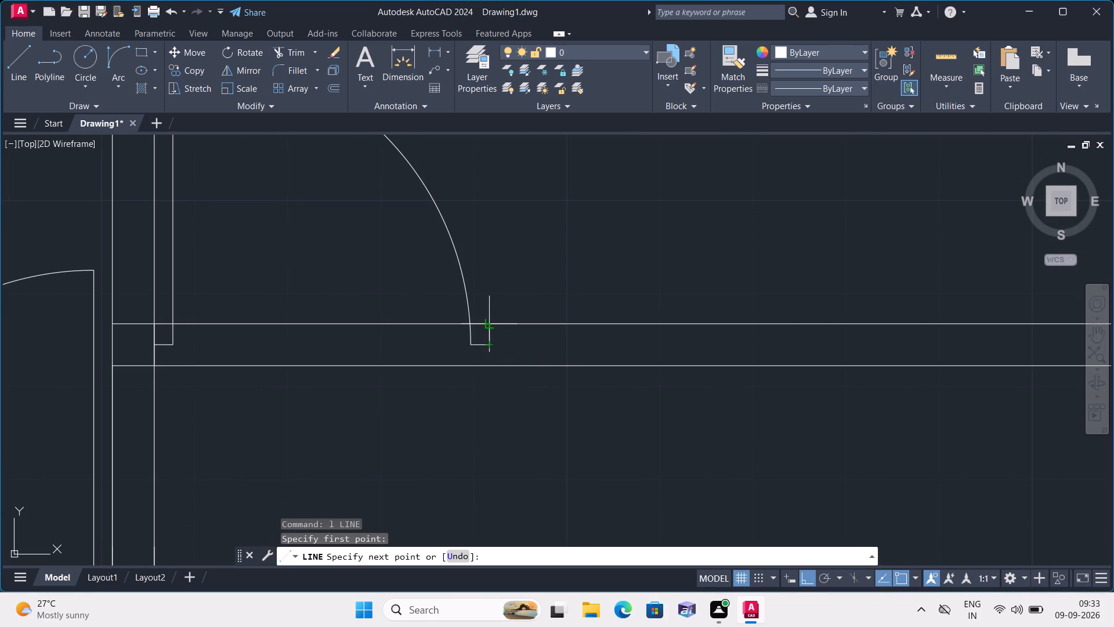
click(490, 322)
key(space)
key(space)
click(493, 348)
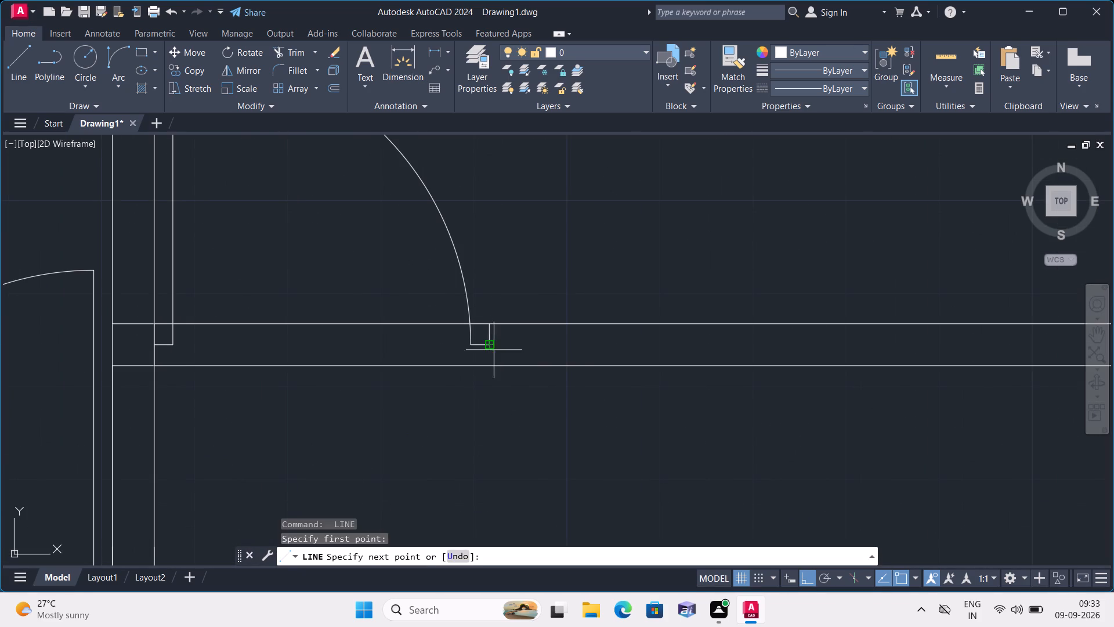
click(493, 362)
key(space)
scroll(496, 398, down, 2)
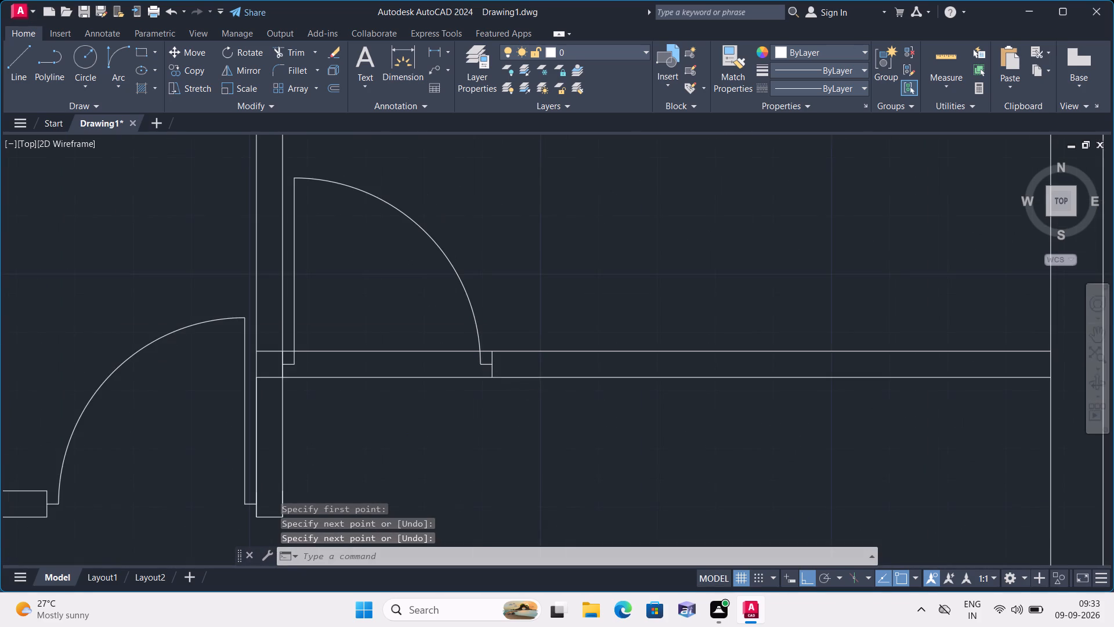
Trim away both new partition lines across the east door opening, from the vertical partition's east face to the jamb.
text(trim)
key(space)
click(454, 405)
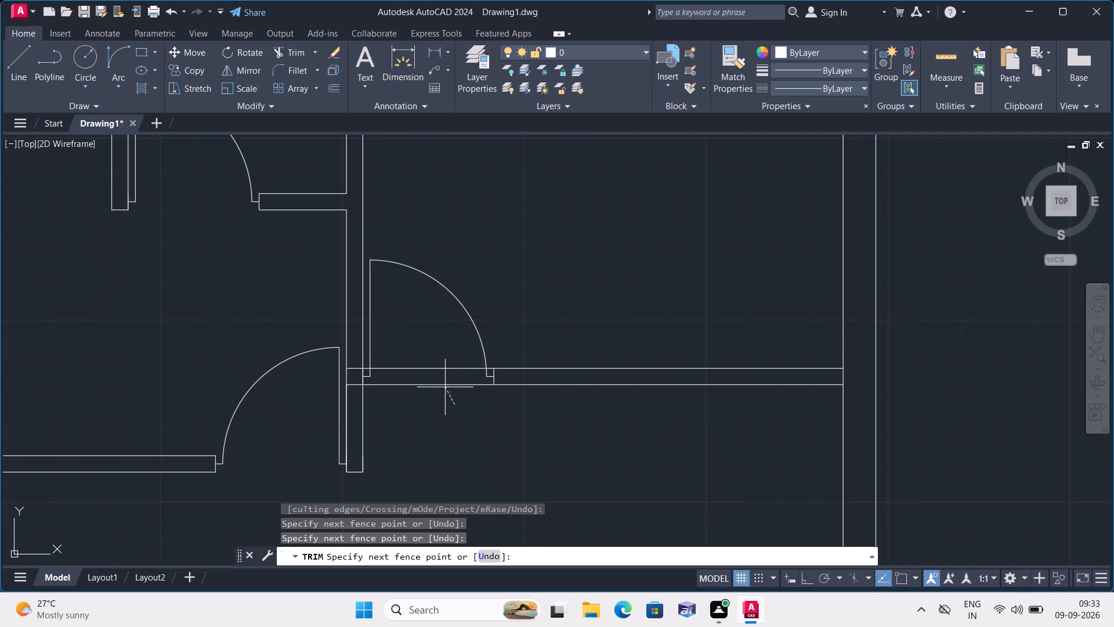
click(435, 354)
scroll(476, 358, up, 3)
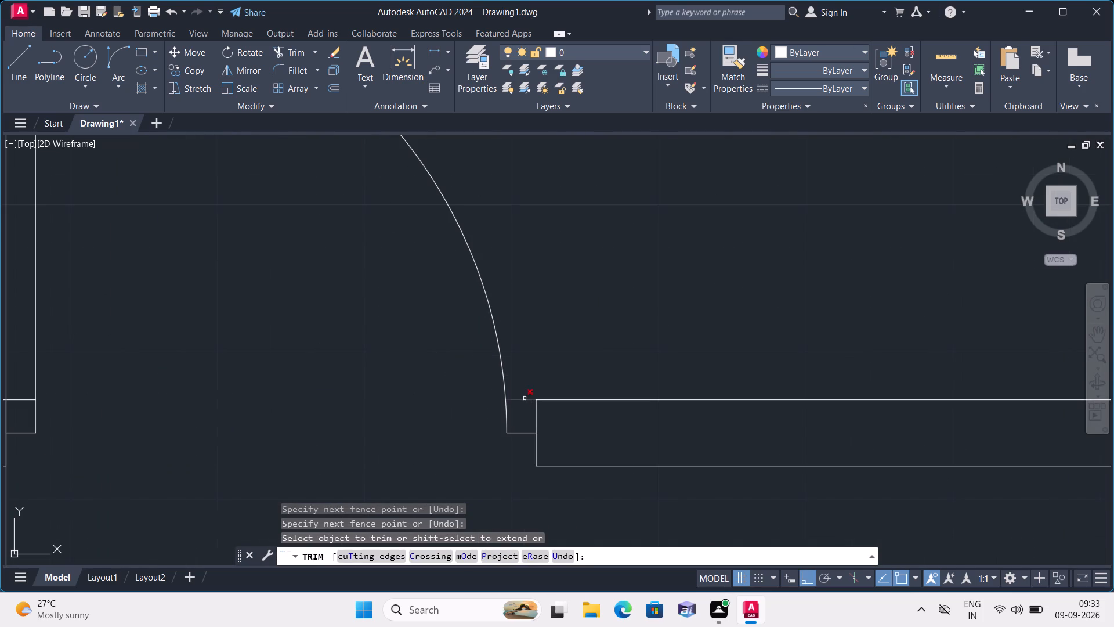
click(525, 398)
scroll(416, 421, down, 2)
scroll(207, 409, up, 2)
click(273, 395)
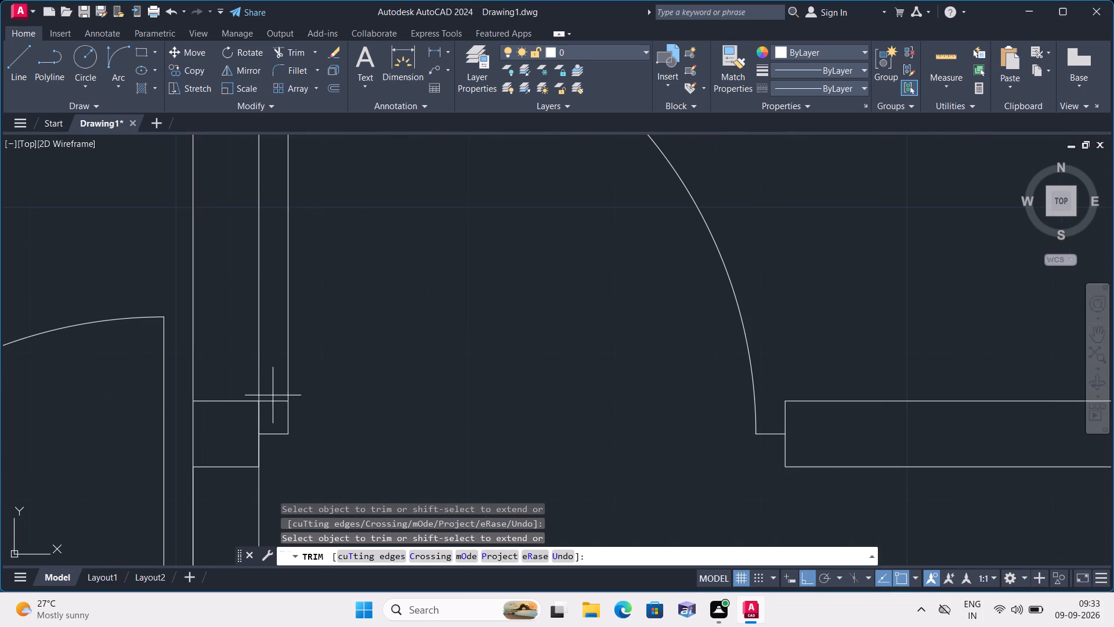
click(273, 413)
scroll(273, 413, down, 1)
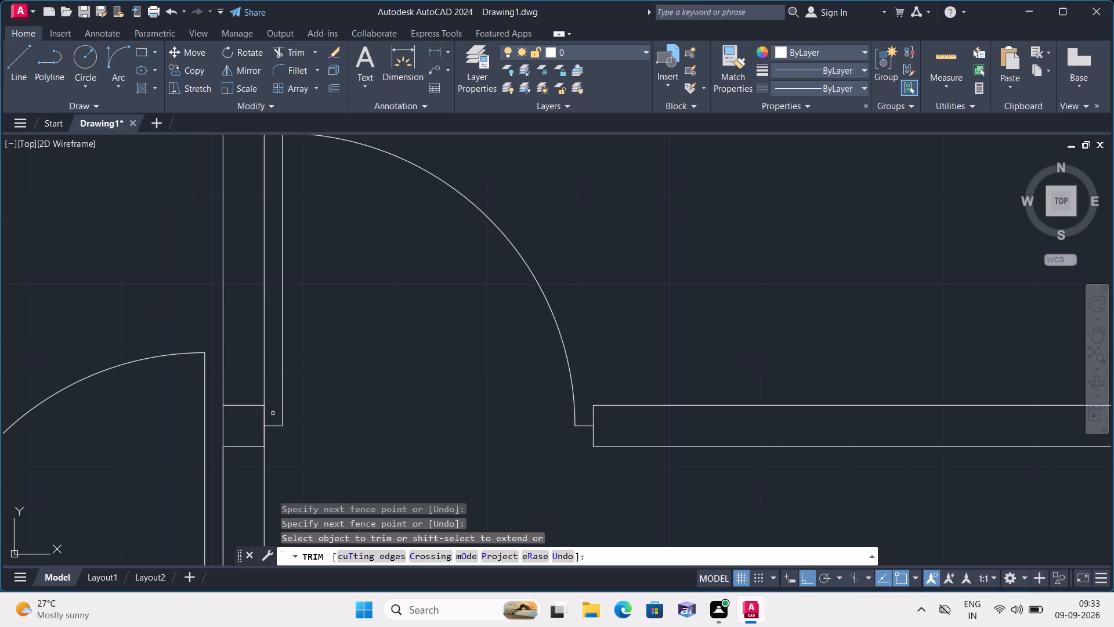
scroll(282, 433, down, 2)
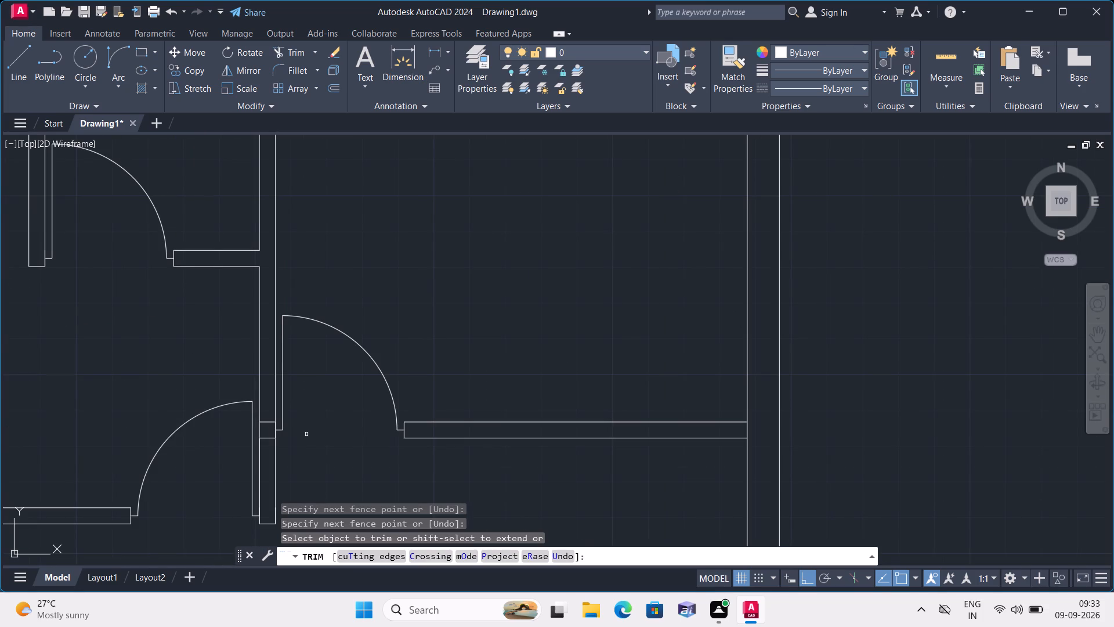
scroll(312, 450, down, 1)
middle_drag(323, 460, 454, 365)
scroll(323, 460, down, 1)
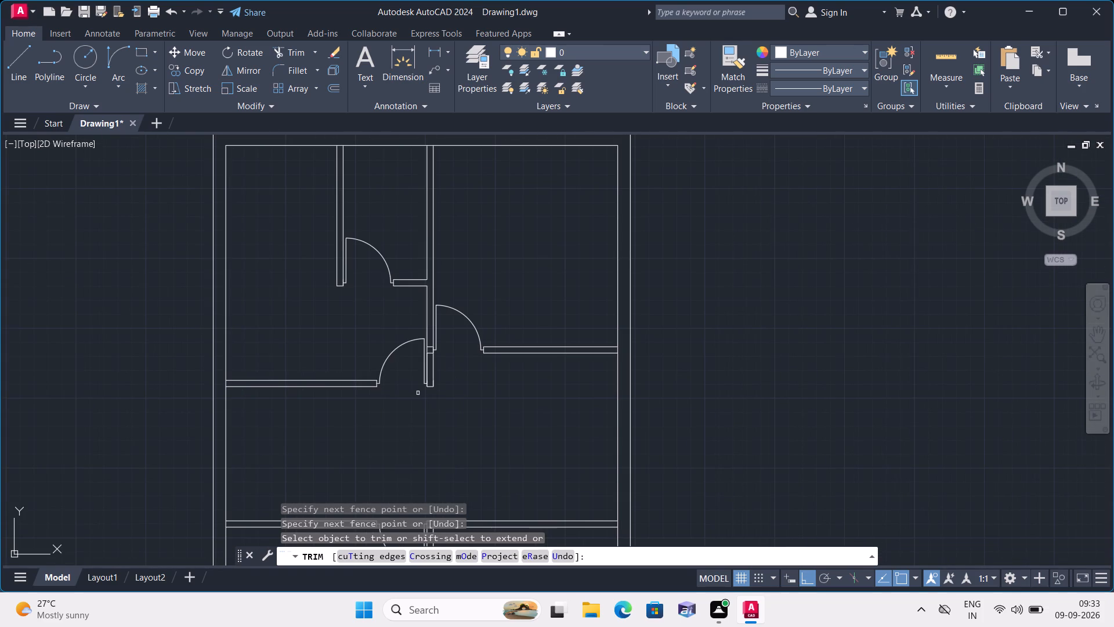
key(Escape)
Draw a short vertical line along the vertical partition's west face between the two remaining horizontal partition lines.
scroll(410, 391, up, 3)
middle_drag(410, 391, 390, 471)
key(l)
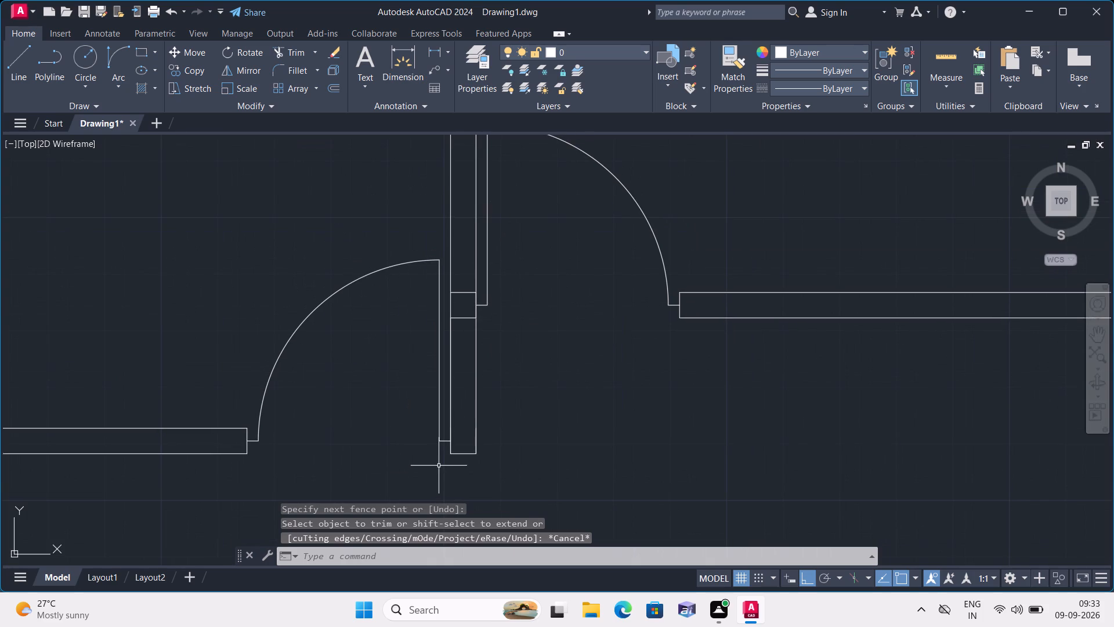
key(space)
scroll(452, 339, up, 3)
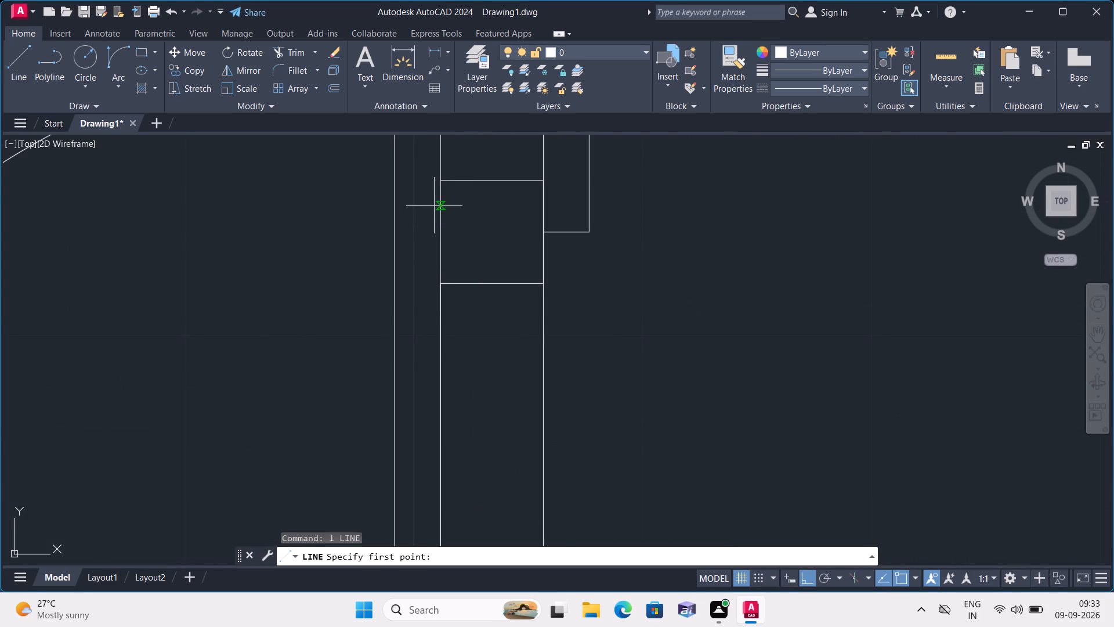
click(438, 179)
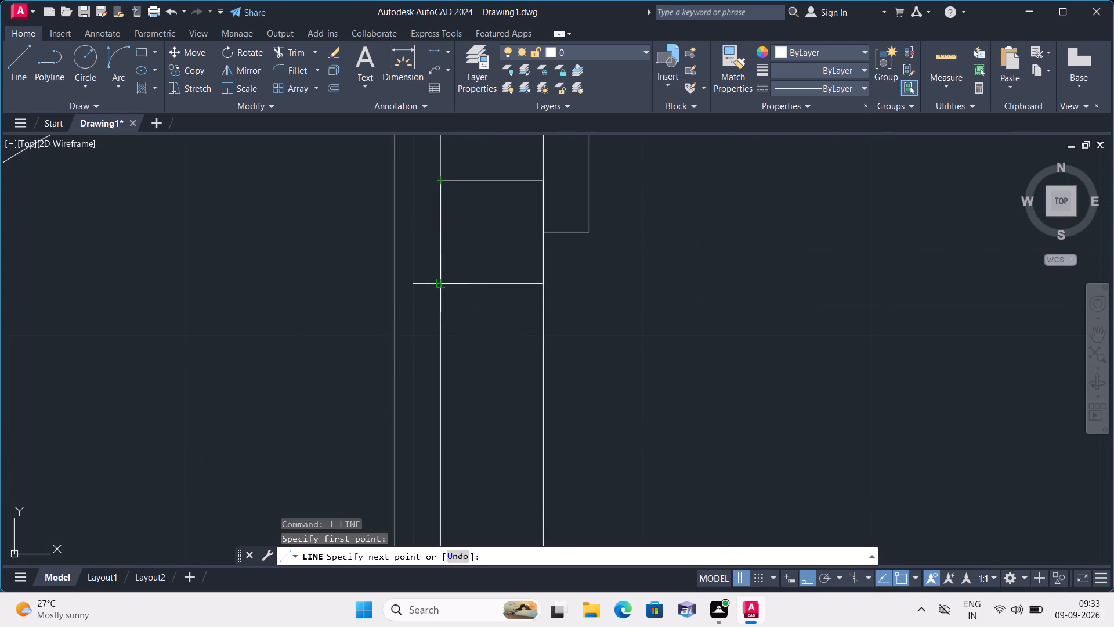
click(439, 282)
key(space)
Erase the short vertical line on the vertical partition's east face beside the east door.
click(544, 259)
scroll(565, 284, down, 1)
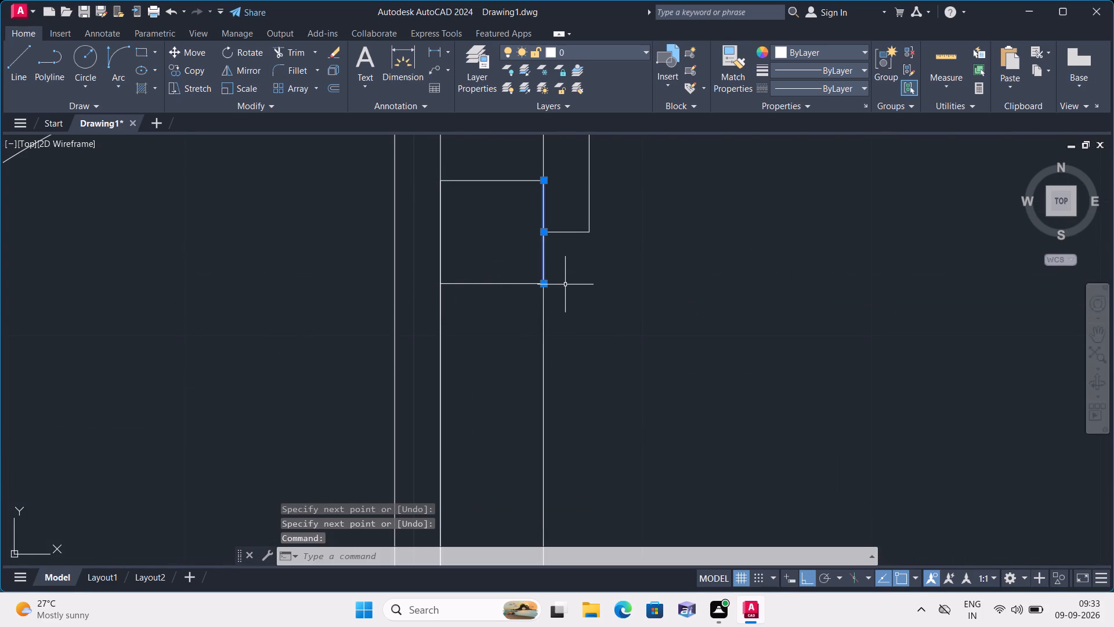
key(Delete)
Move the west swing door with both end stubs up to the midpoint of the short line on the vertical partition's west face.
scroll(559, 289, down, 2)
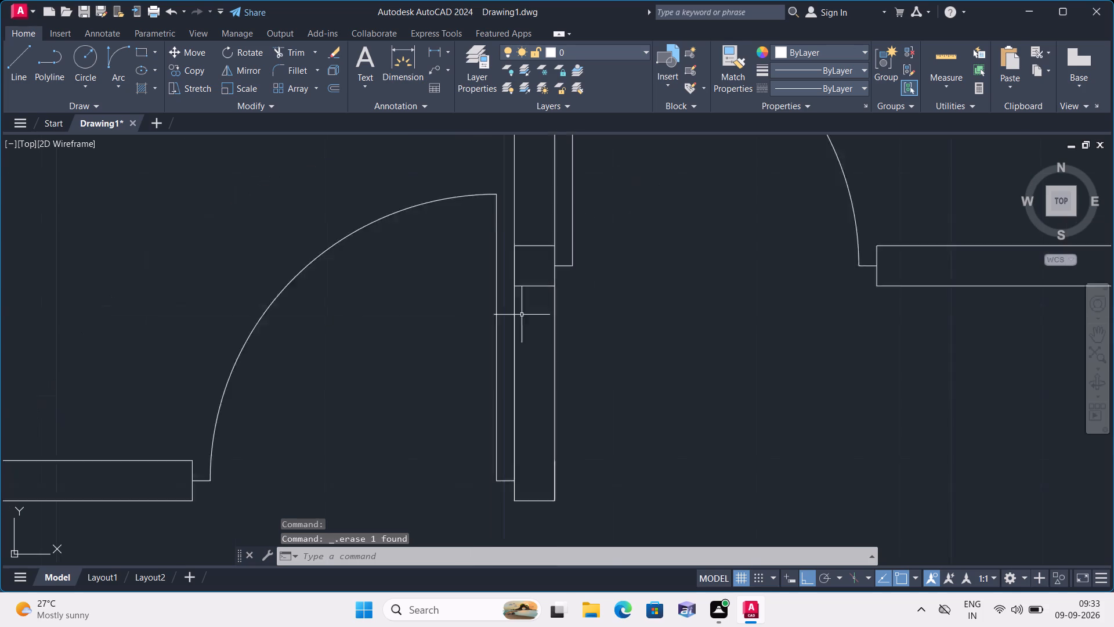
middle_drag(446, 337, 445, 296)
scroll(497, 374, up, 1)
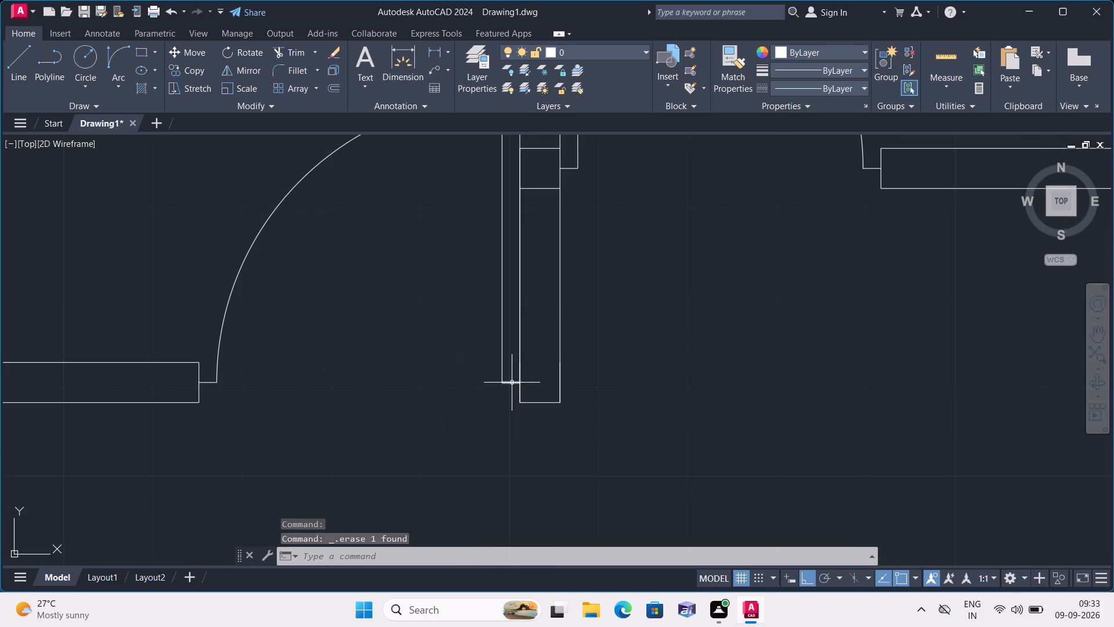
click(512, 382)
click(503, 352)
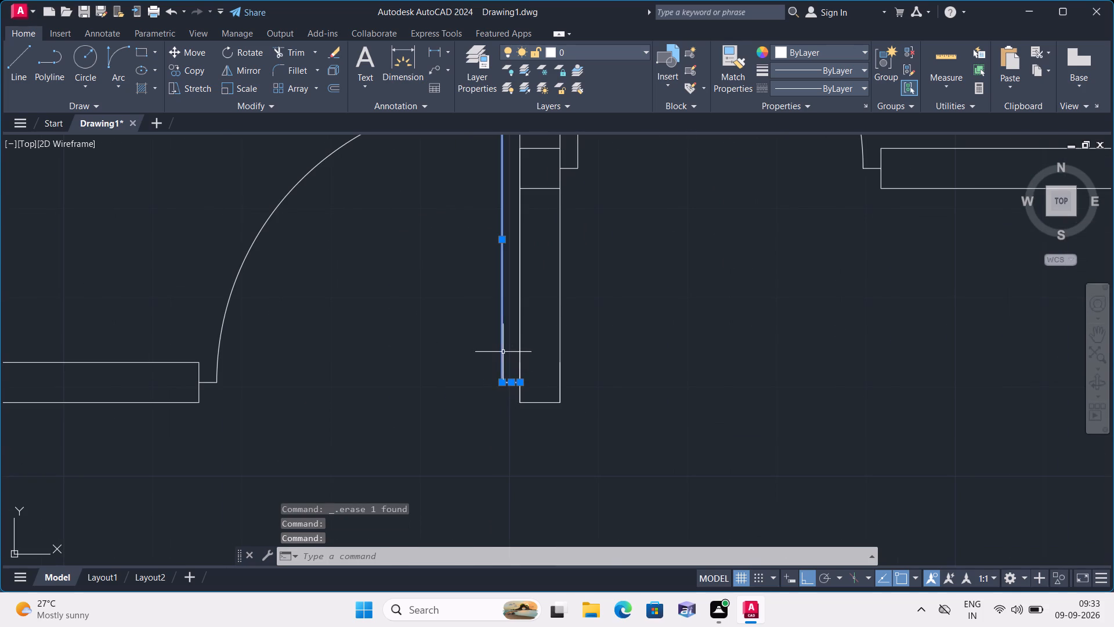
click(214, 383)
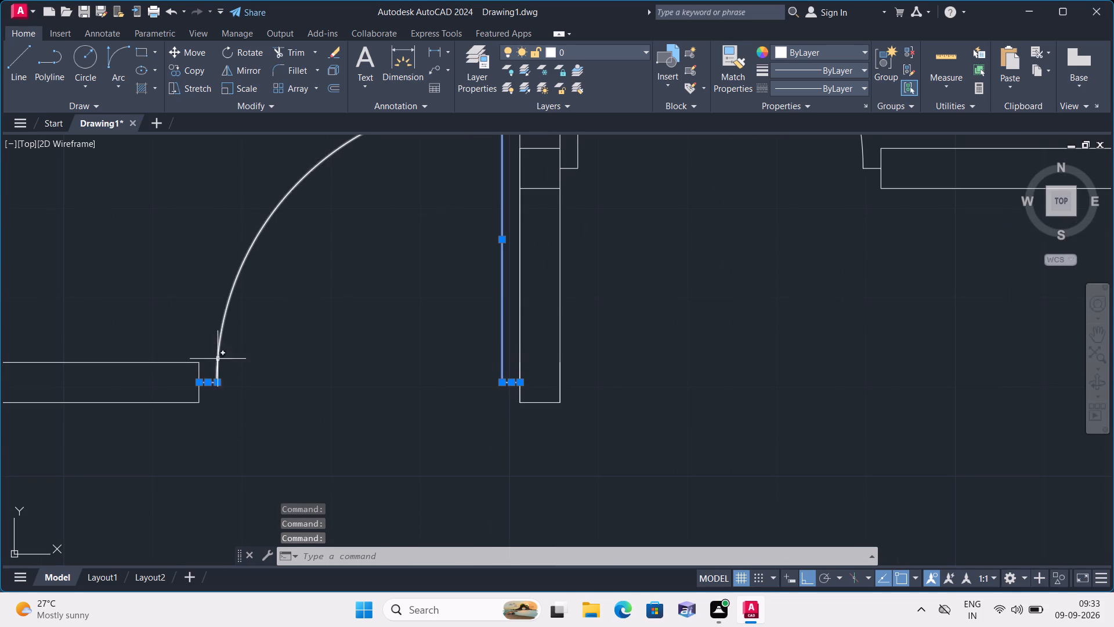
click(218, 353)
click(199, 52)
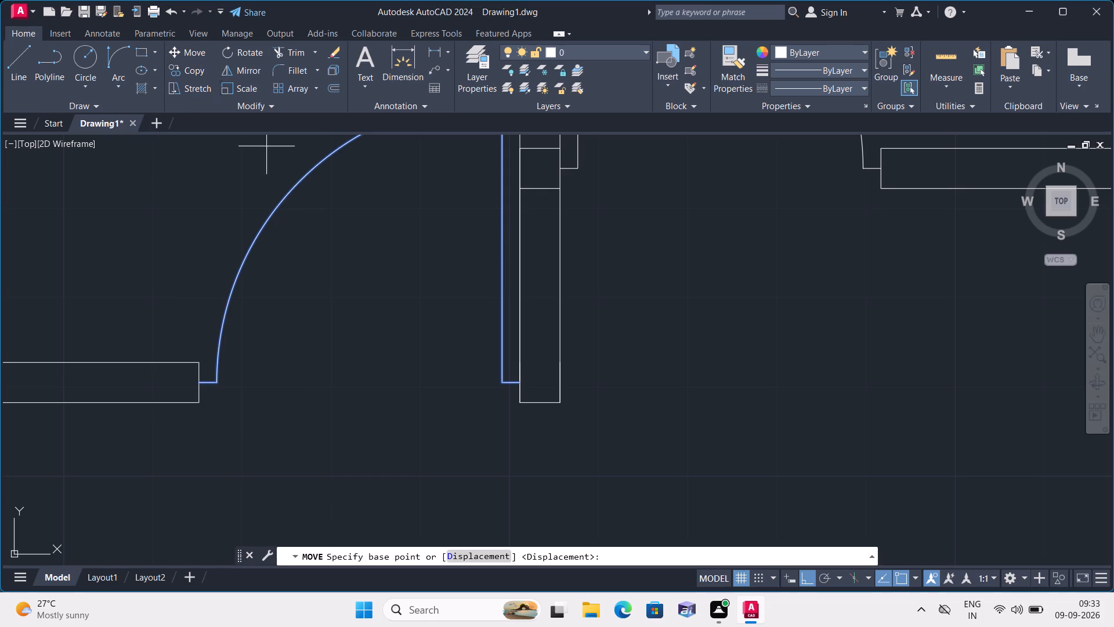
click(519, 380)
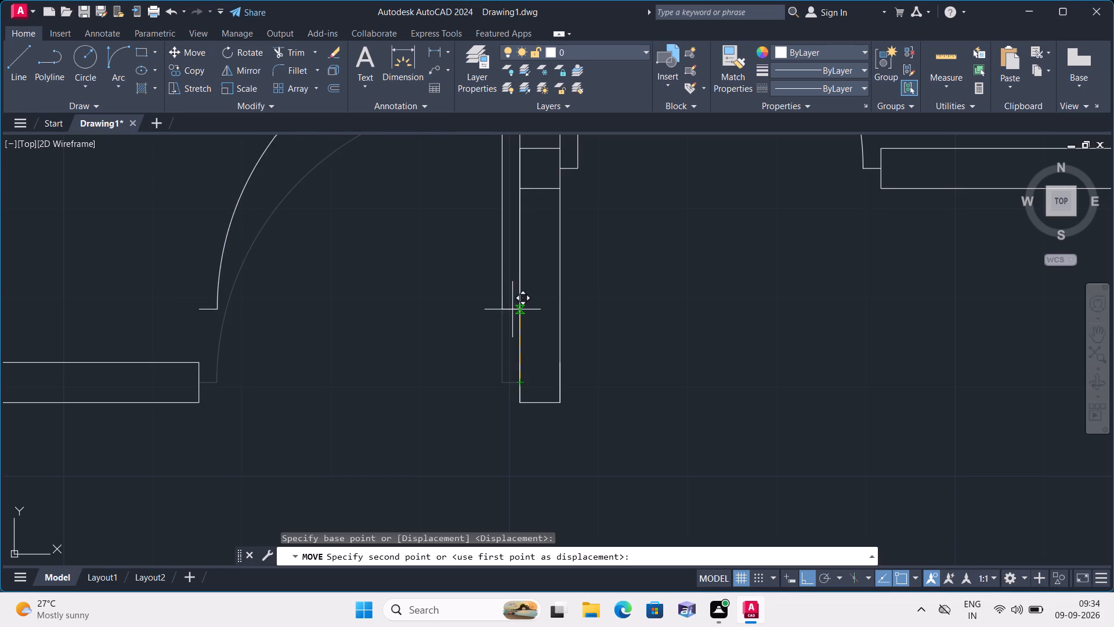
middle_drag(512, 303, 513, 402)
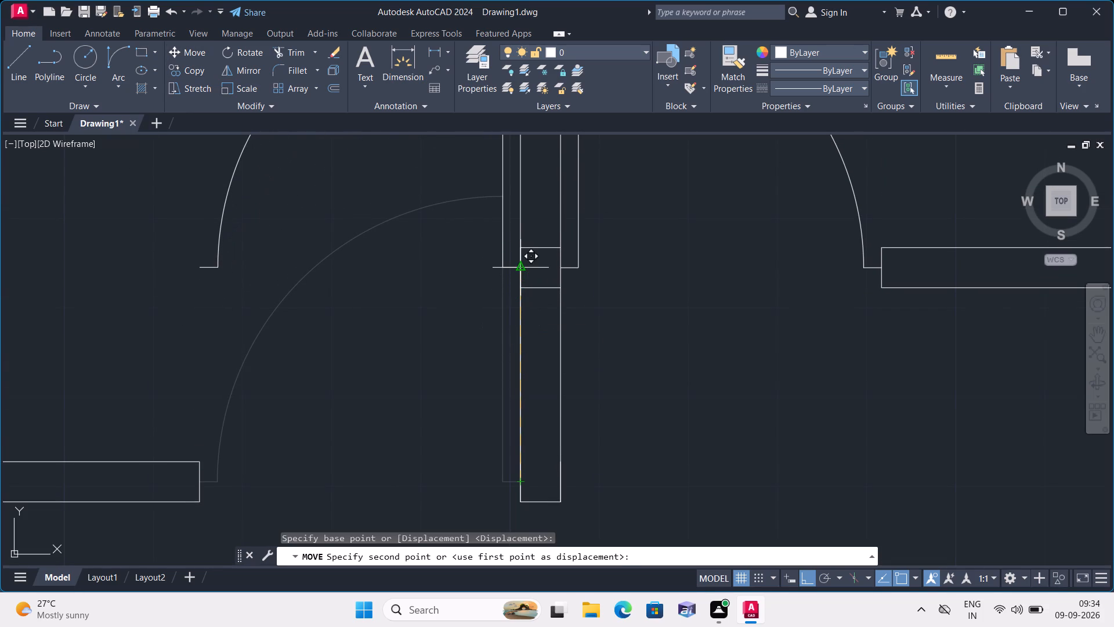
click(520, 265)
Examine the moved west door's position relative to the west partition's open end and the surrounding layout.
scroll(521, 272, down, 2)
scroll(357, 388, down, 1)
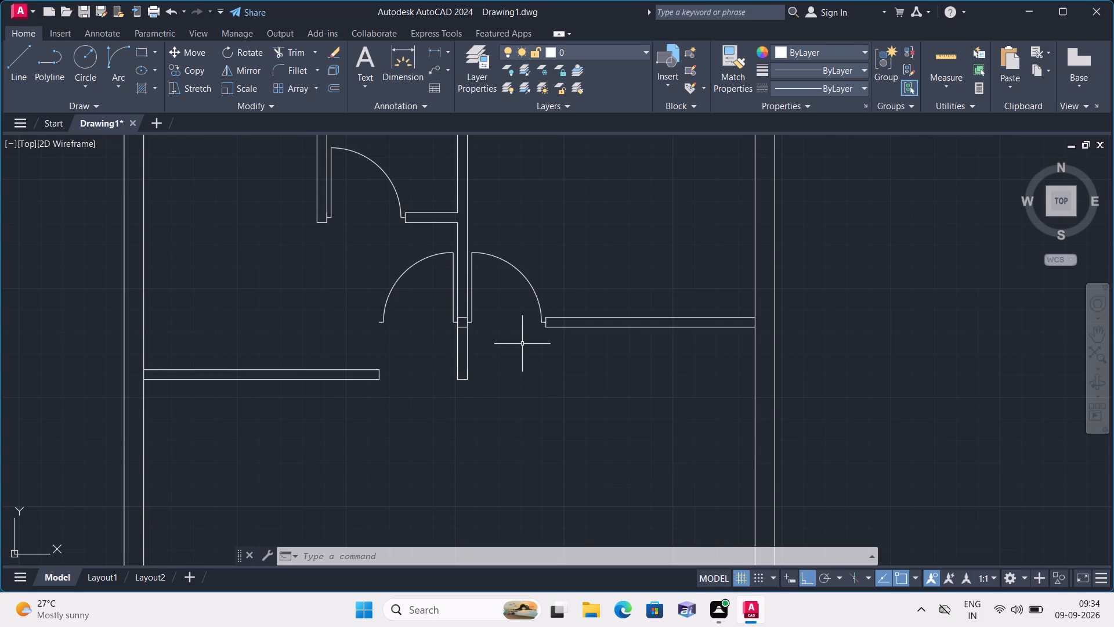
scroll(522, 344, down, 1)
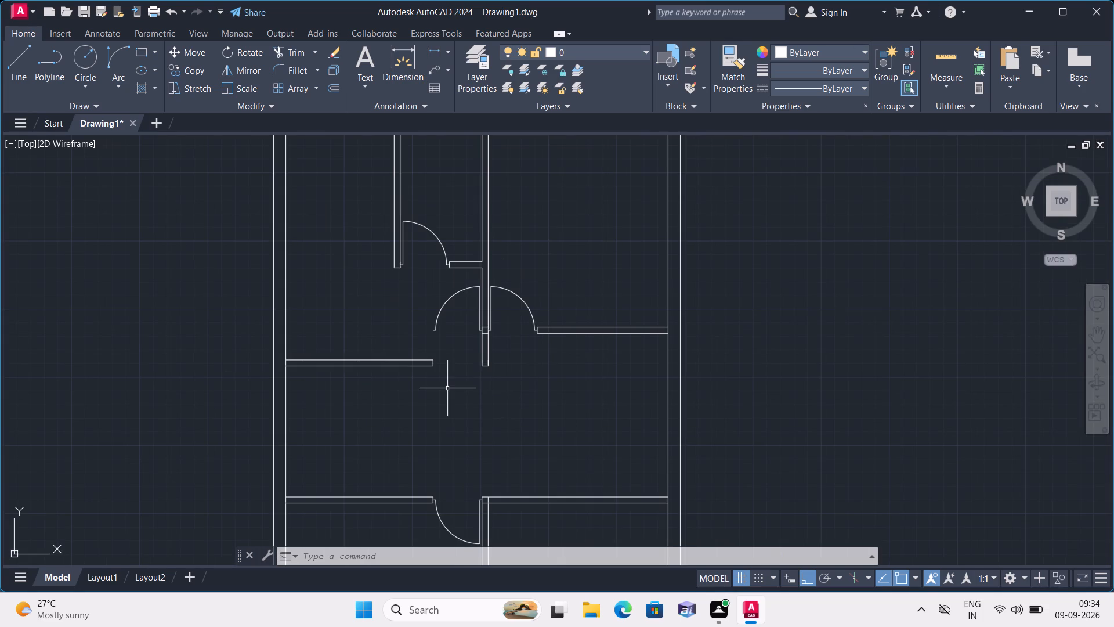
middle_drag(447, 387, 288, 467)
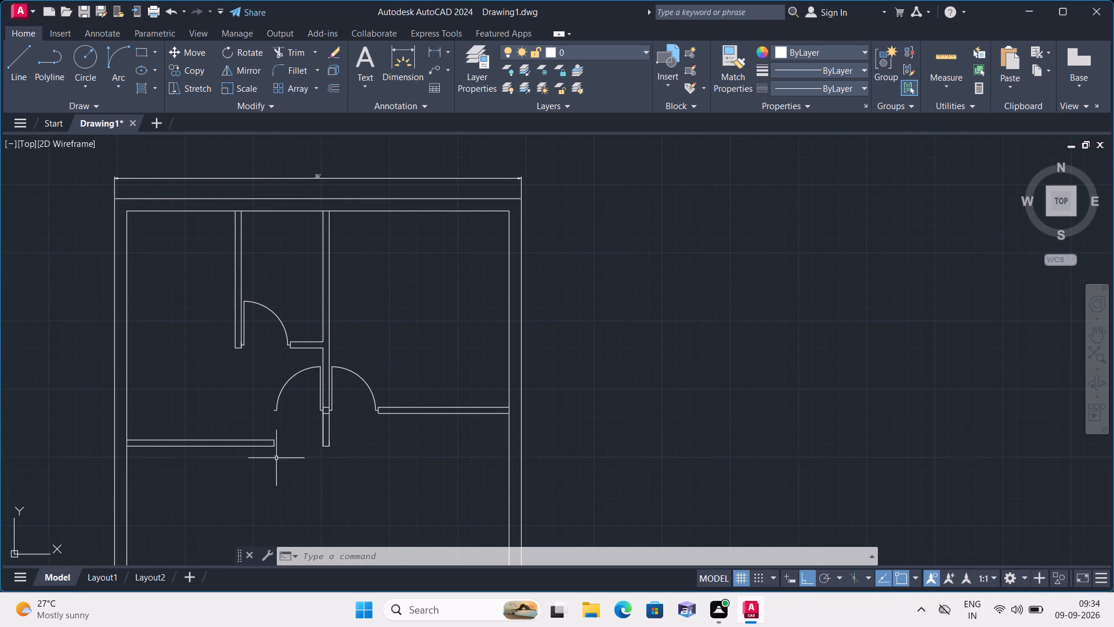
scroll(274, 456, up, 1)
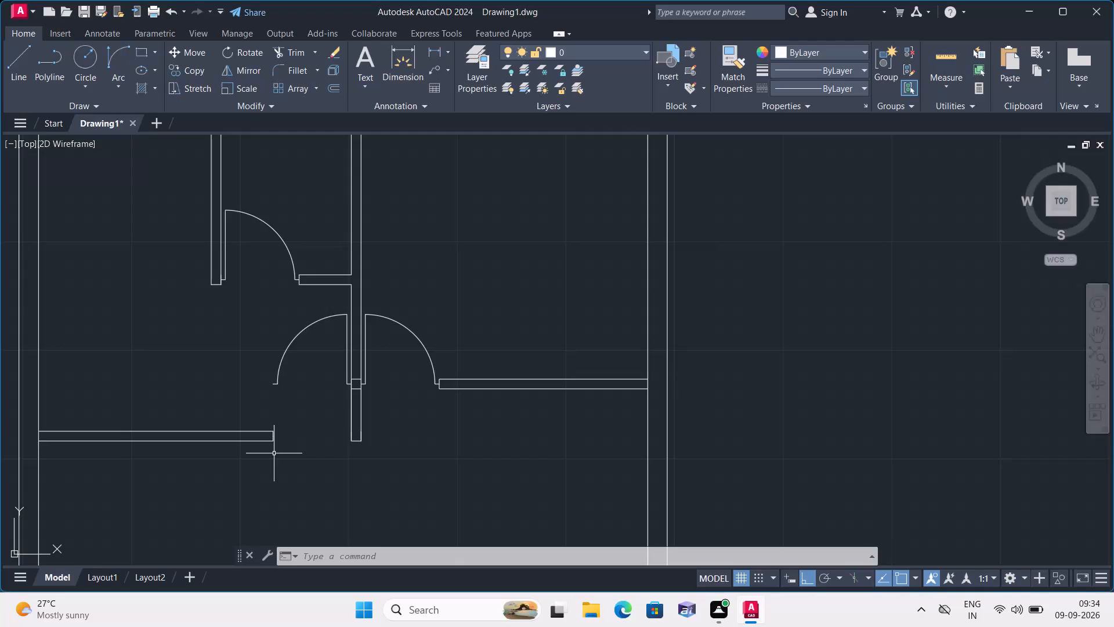
scroll(291, 475, up, 1)
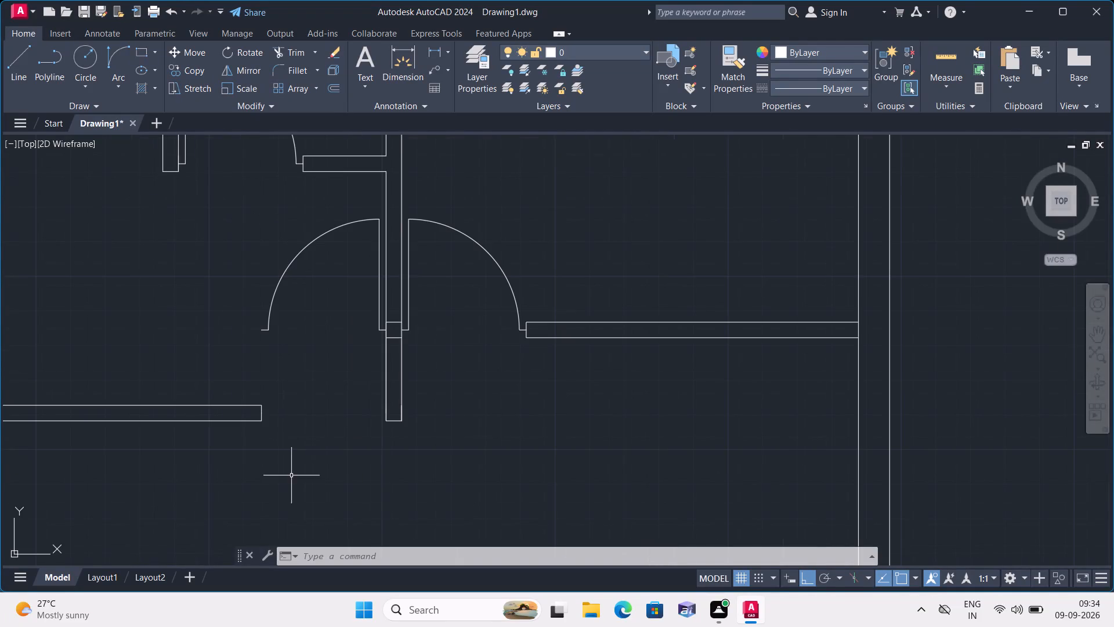
scroll(294, 462, up, 1)
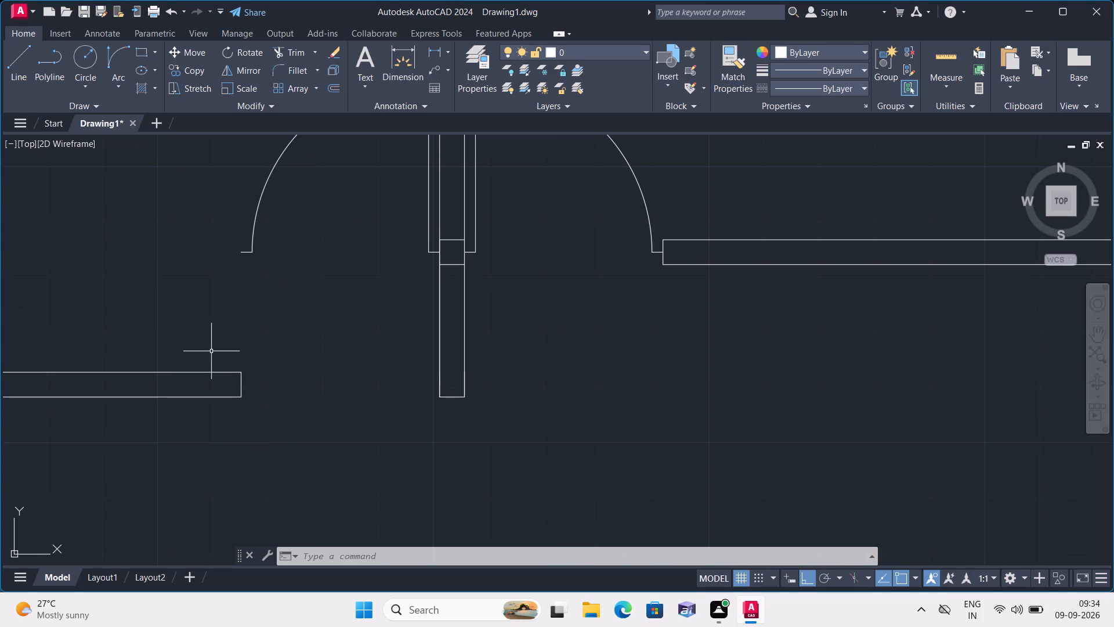
middle_drag(223, 388, 236, 433)
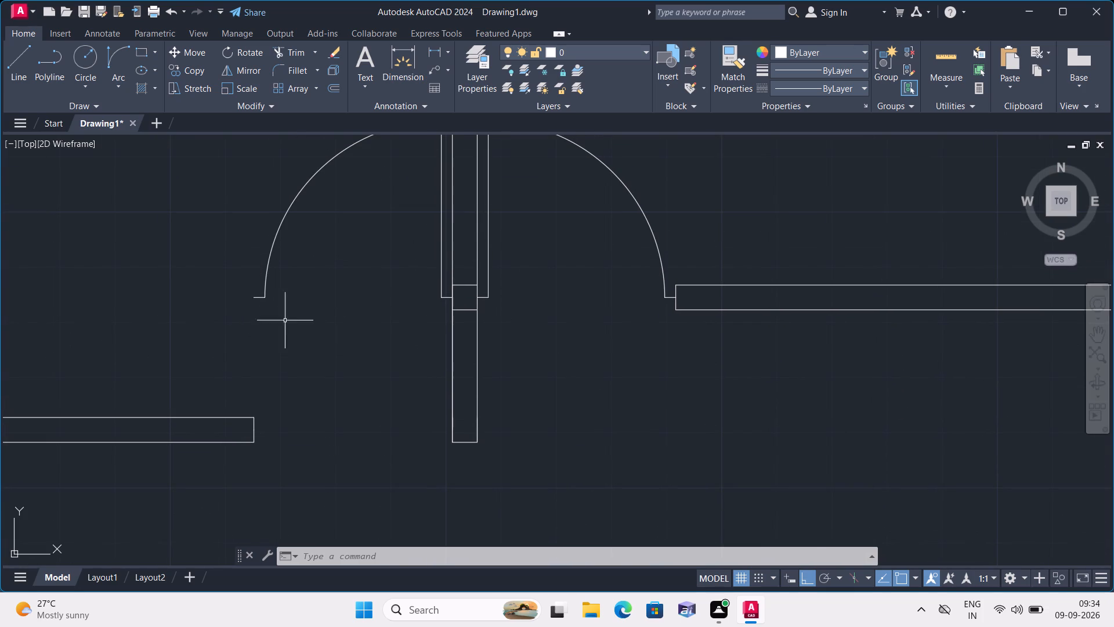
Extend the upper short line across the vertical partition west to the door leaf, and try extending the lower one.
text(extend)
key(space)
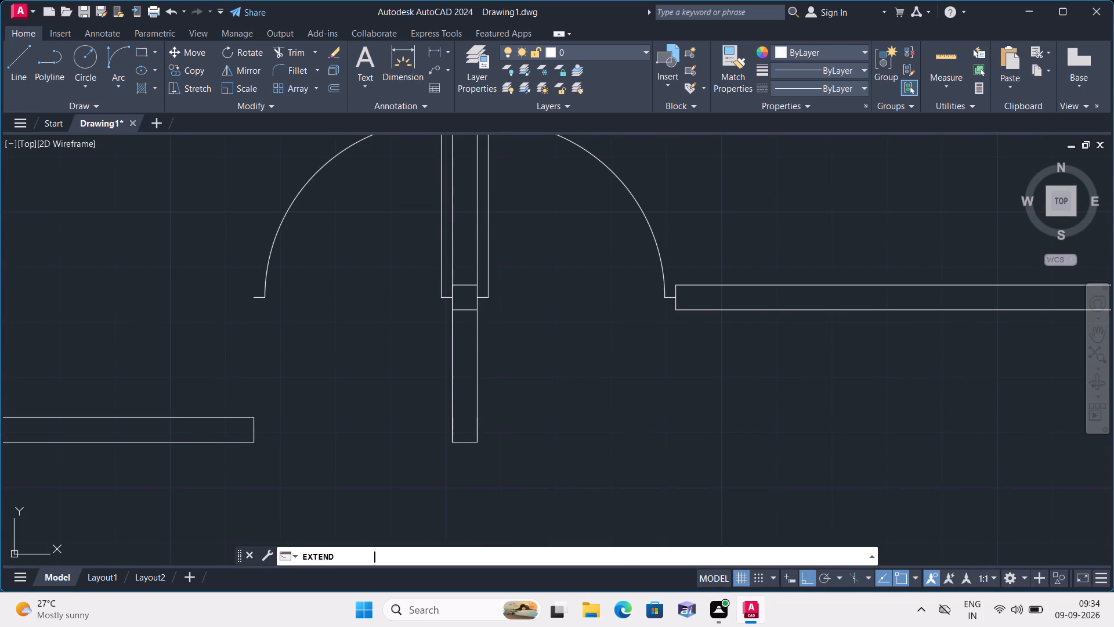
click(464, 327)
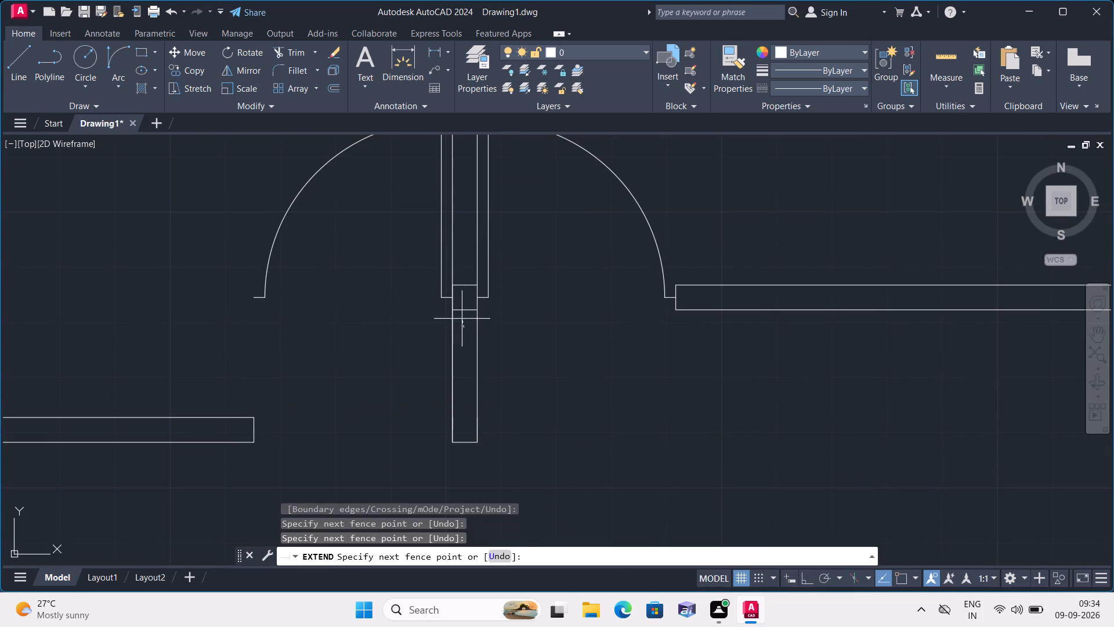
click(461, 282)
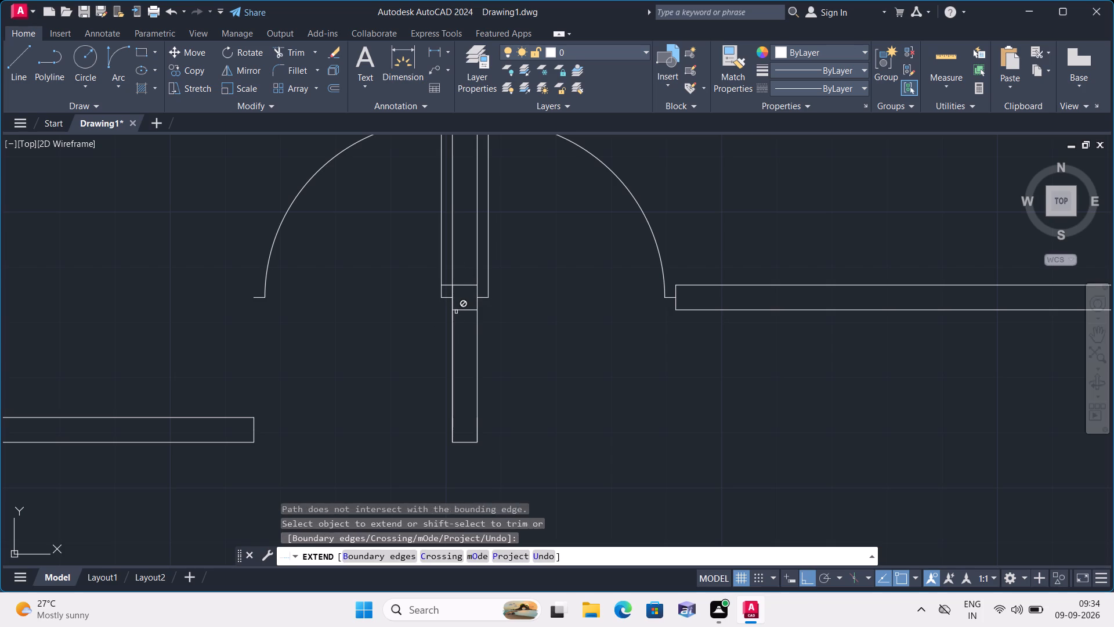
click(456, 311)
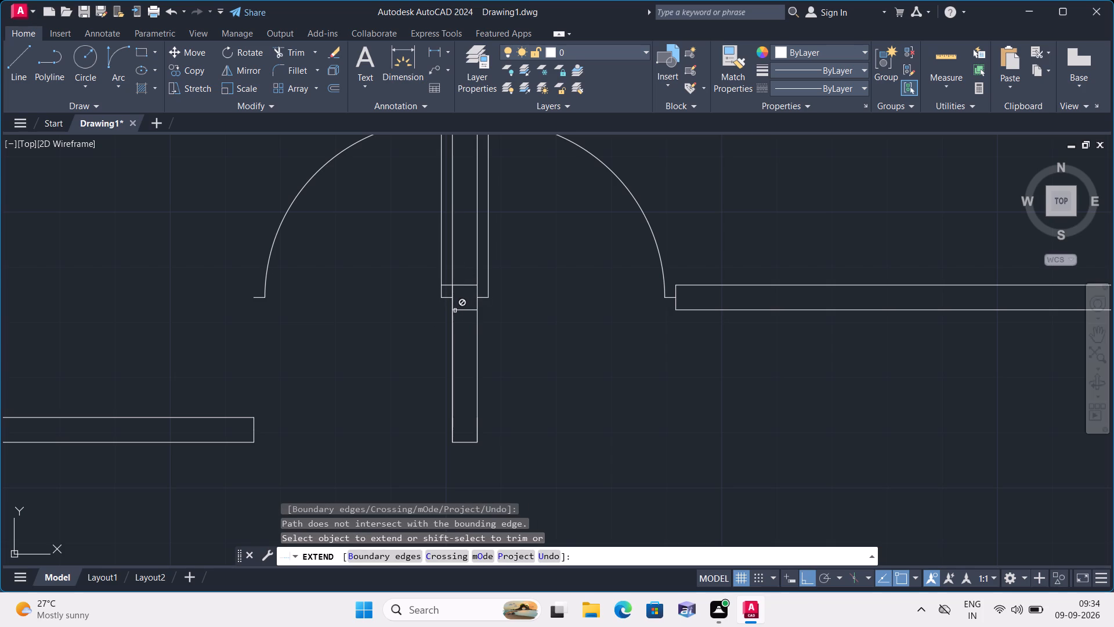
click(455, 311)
Extend the west horizontal partition's end line north to the west swing door's outer stub.
scroll(454, 311, down, 1)
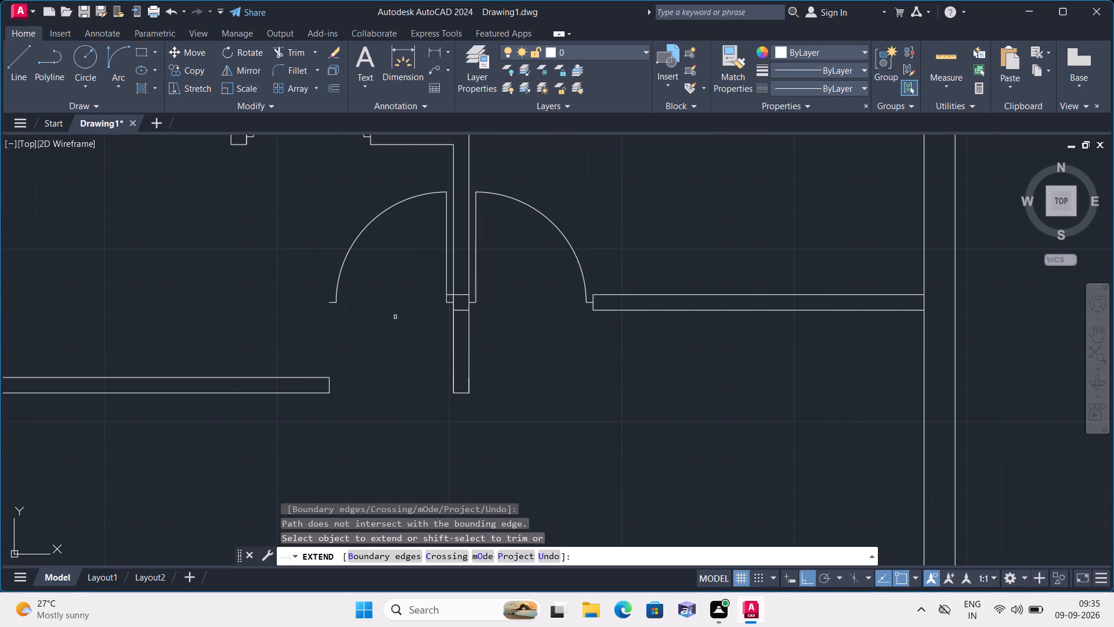
click(331, 380)
key(Escape)
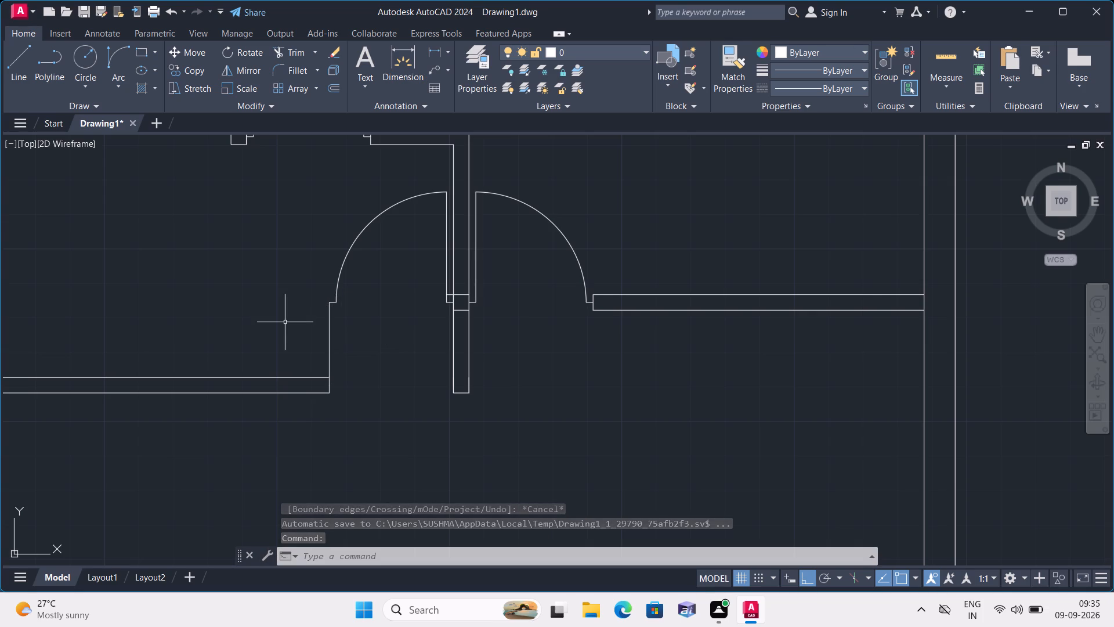
Offset the extended end line 4.5" to the west to form the return wall's second face.
text(off)
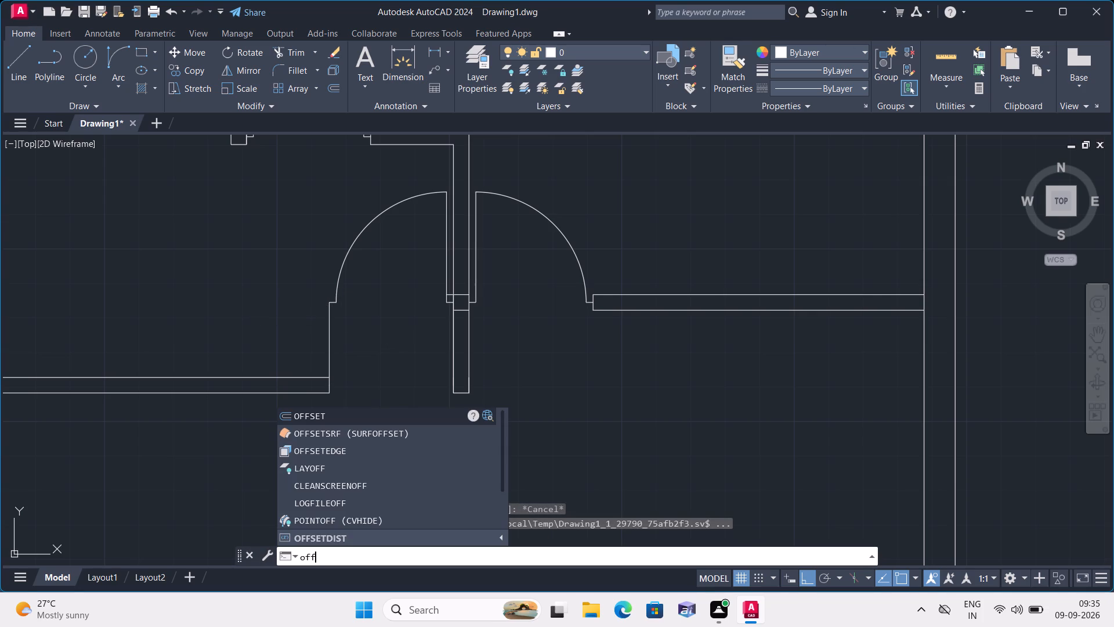
key(space)
text(4.5")
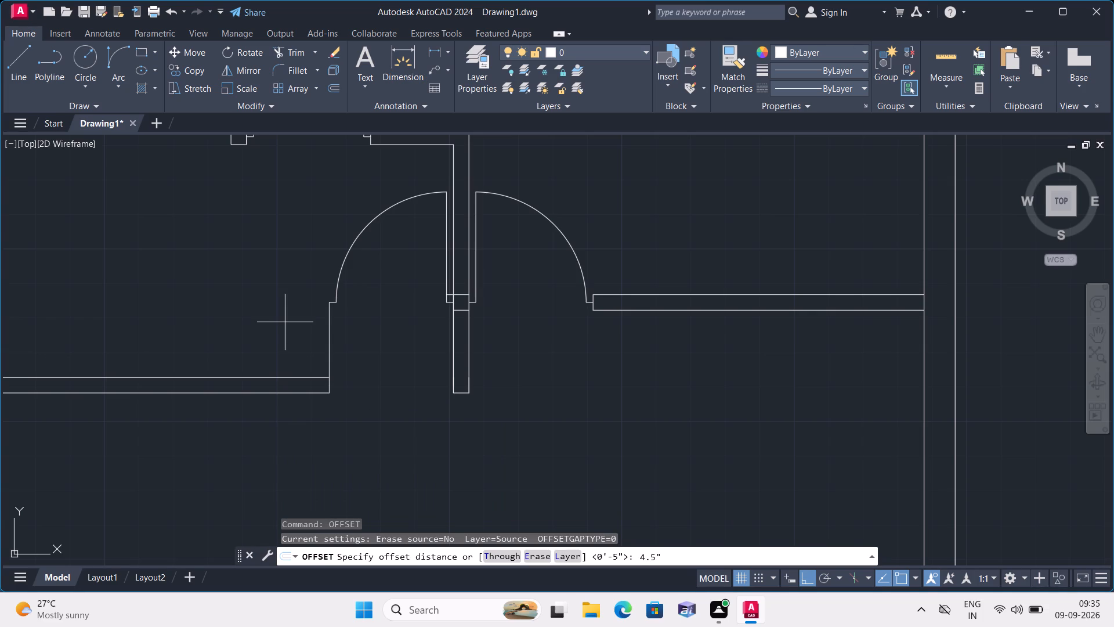
key(space)
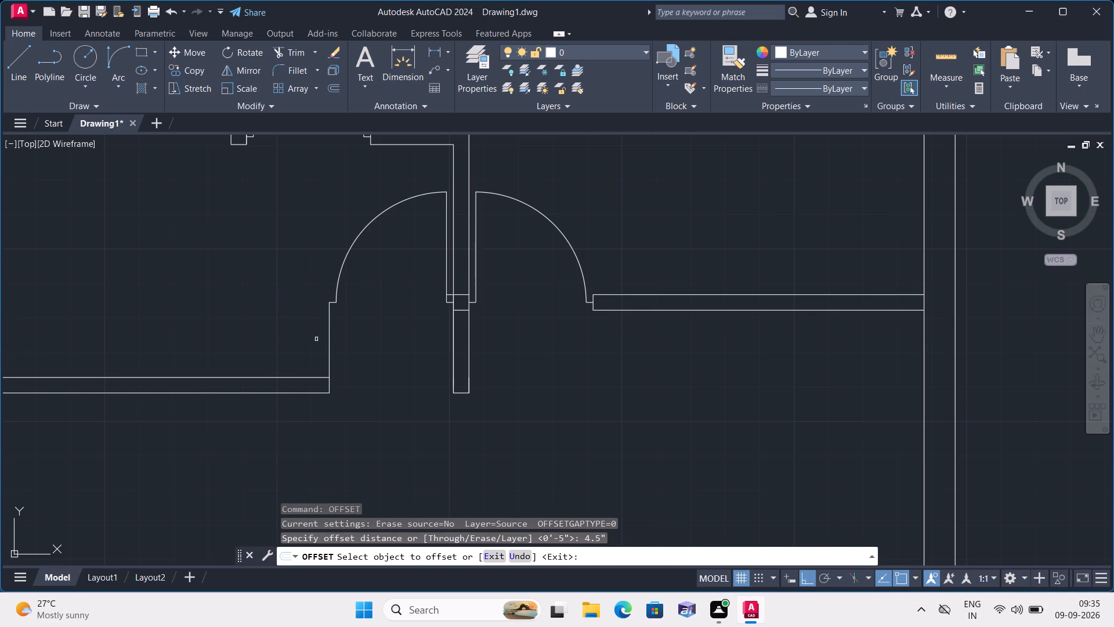
click(330, 341)
click(297, 330)
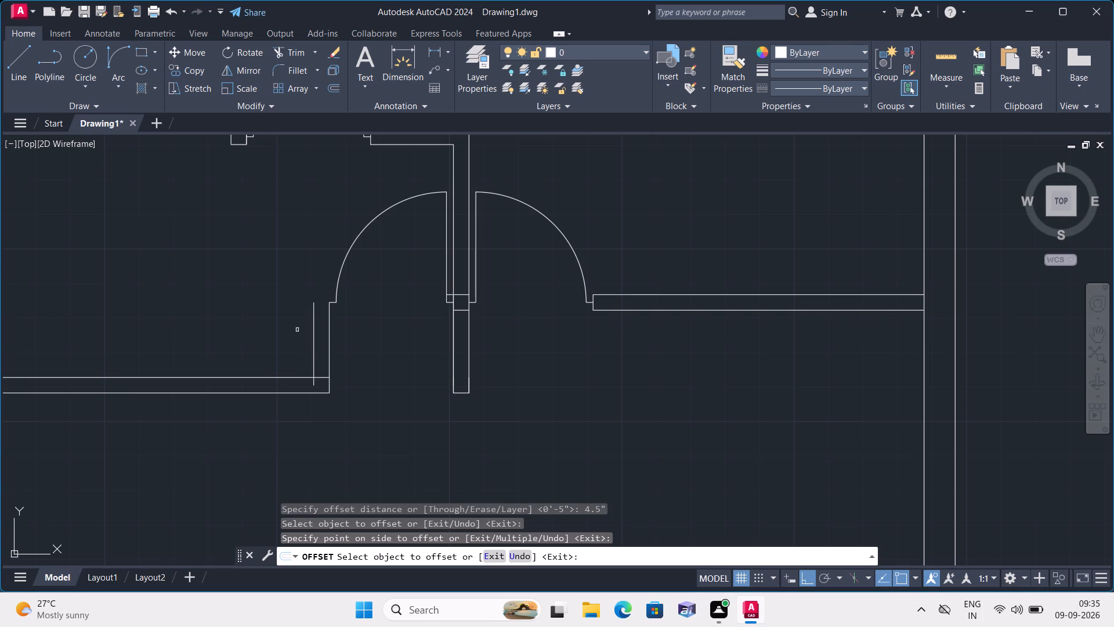
key(Escape)
Extend the return wall's west face line south to the horizontal partition's south face.
text(ex)
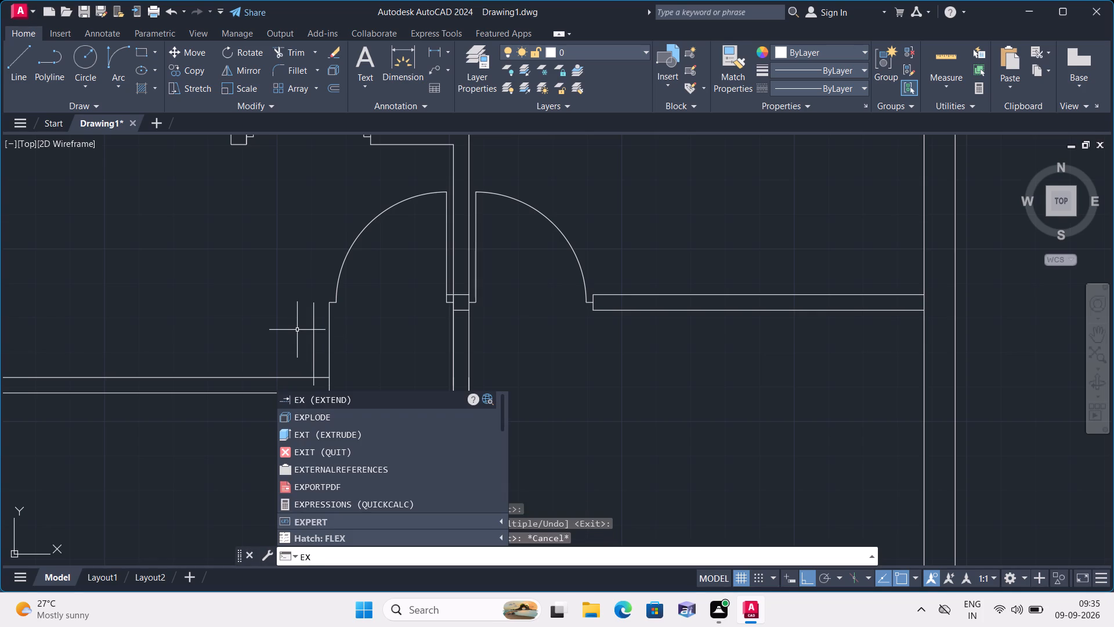
key(t)
key(e)
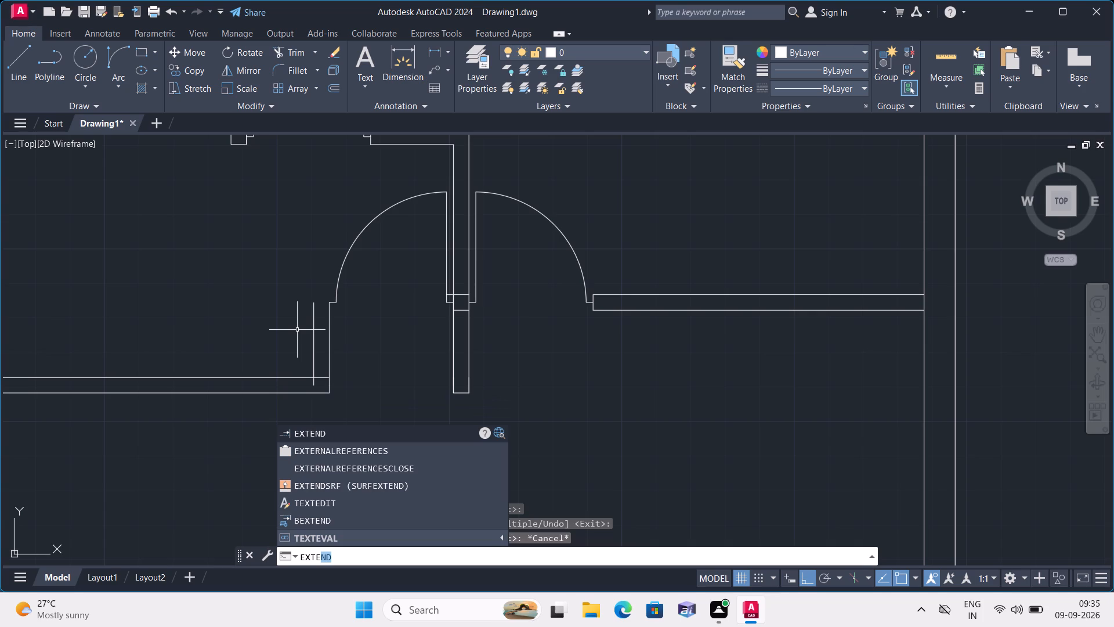
key(n)
text(d)
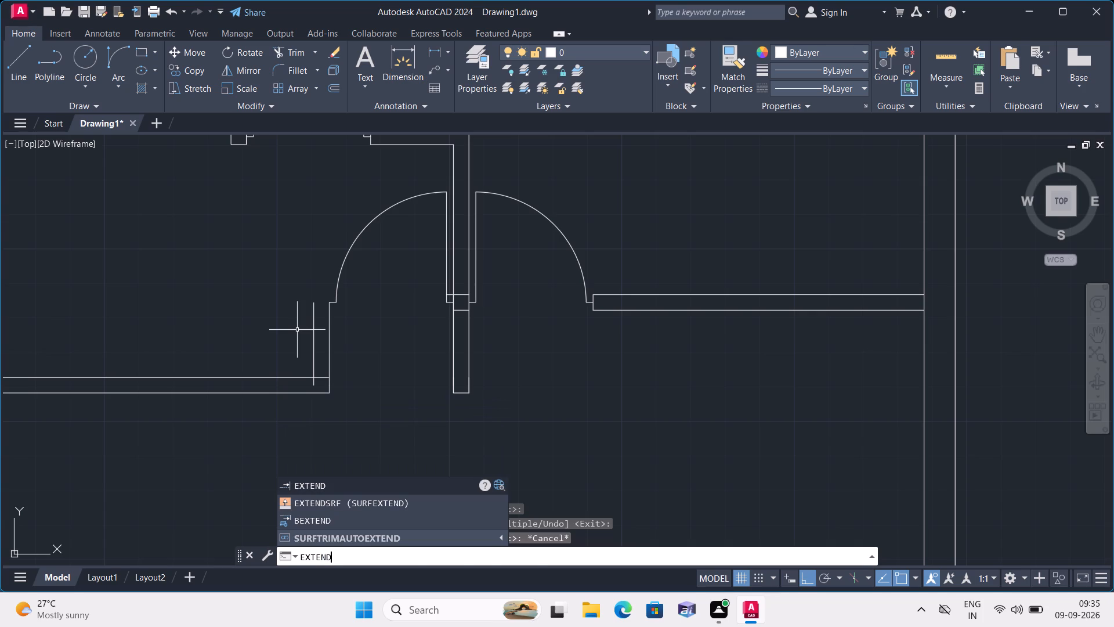
key(space)
scroll(328, 373, up, 1)
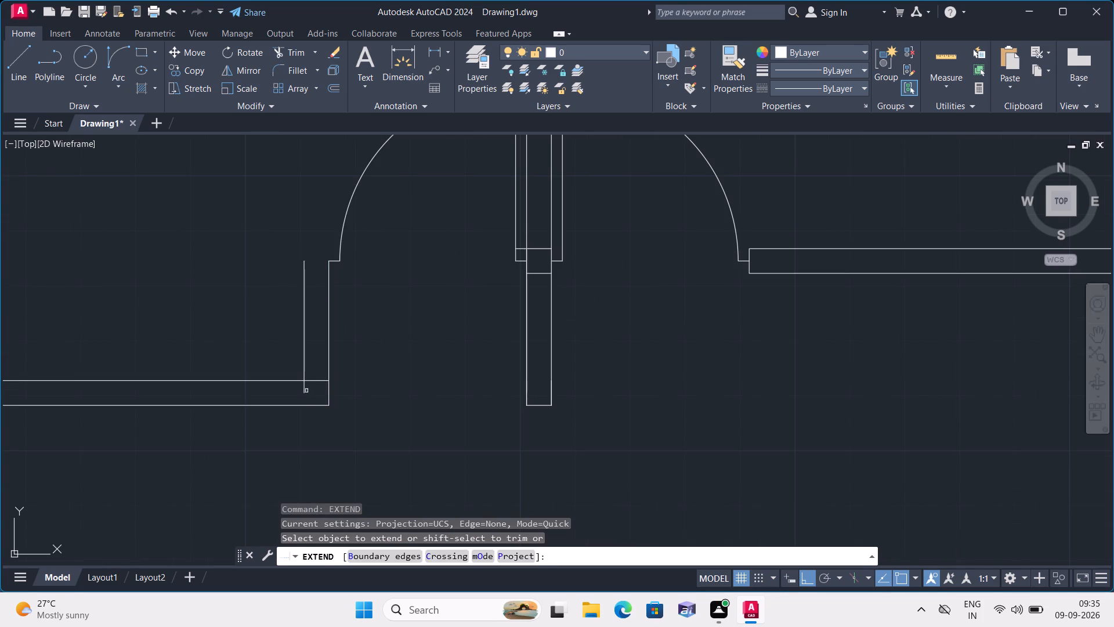
click(302, 388)
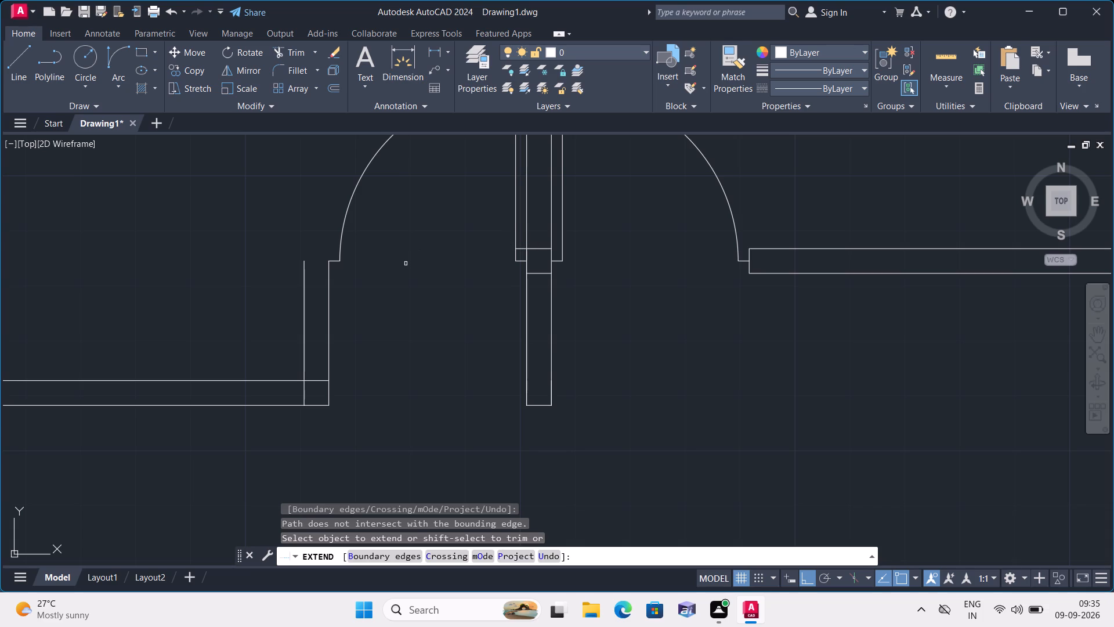
key(Escape)
Draw a line from the west door leaf west across the opening and down to the return wall's west face.
text(l)
key(space)
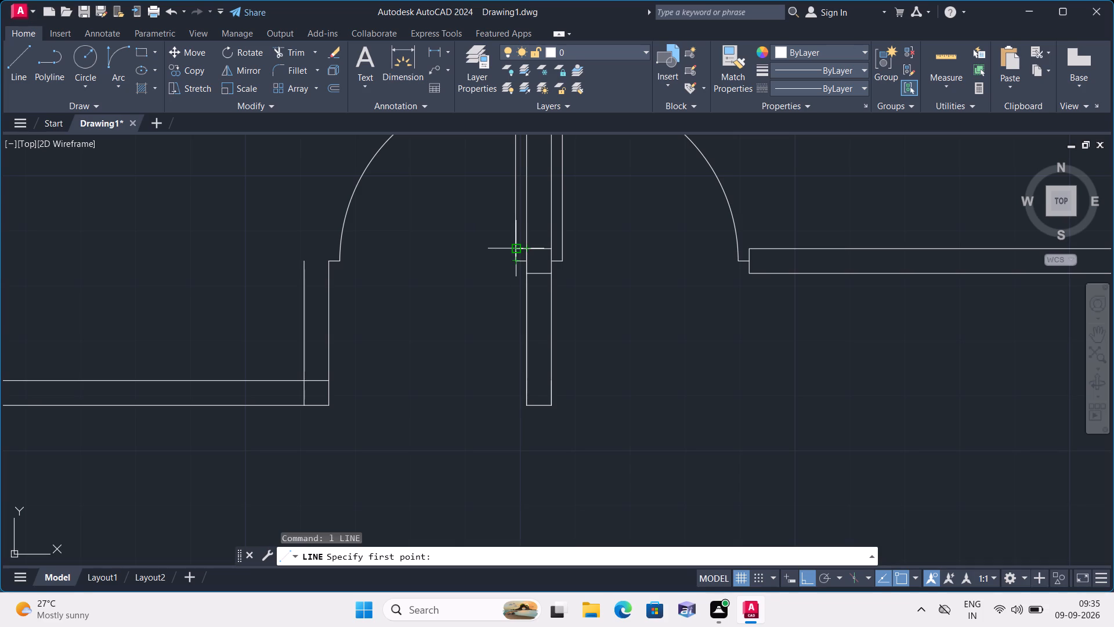
click(518, 246)
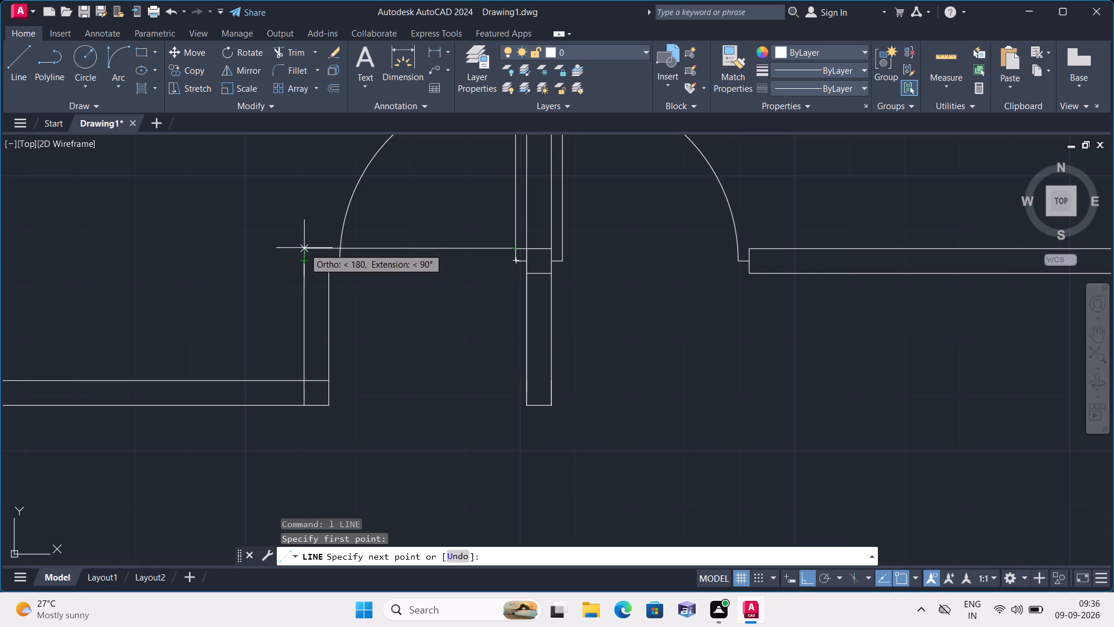
click(304, 248)
click(305, 260)
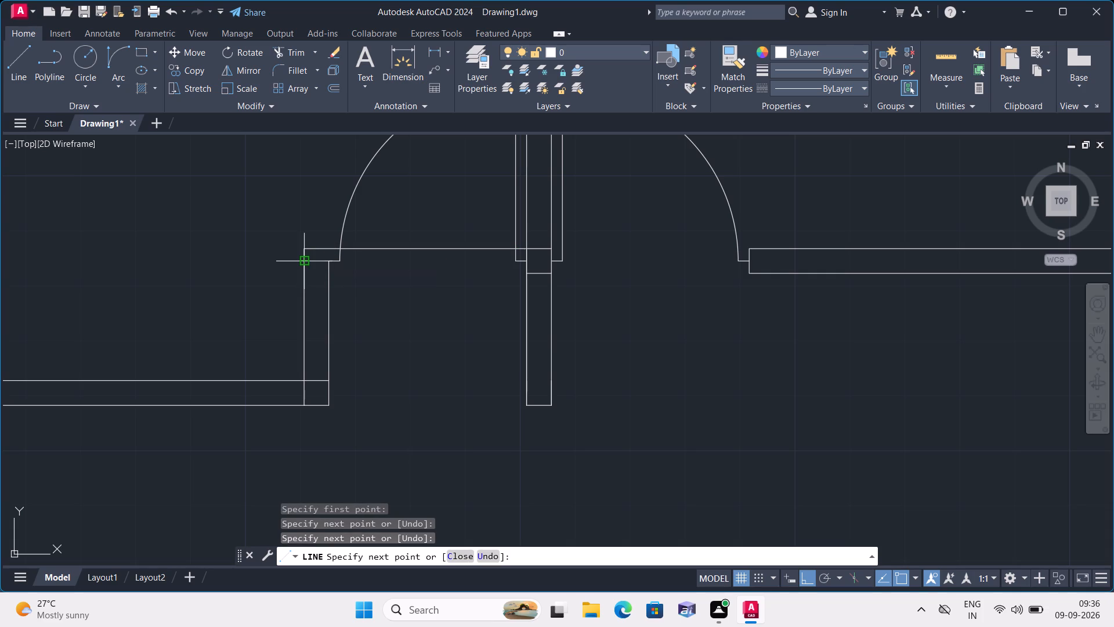
key(Escape)
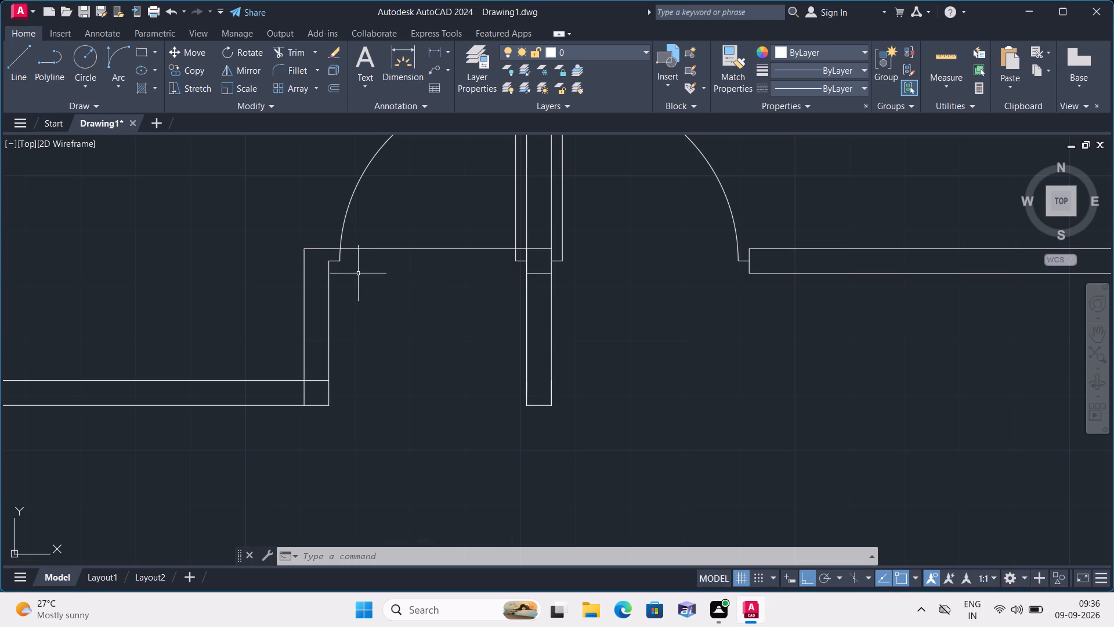
Extend the return wall's east face line north to the new horizontal line across the door opening.
key(e)
text(xtend)
key(space)
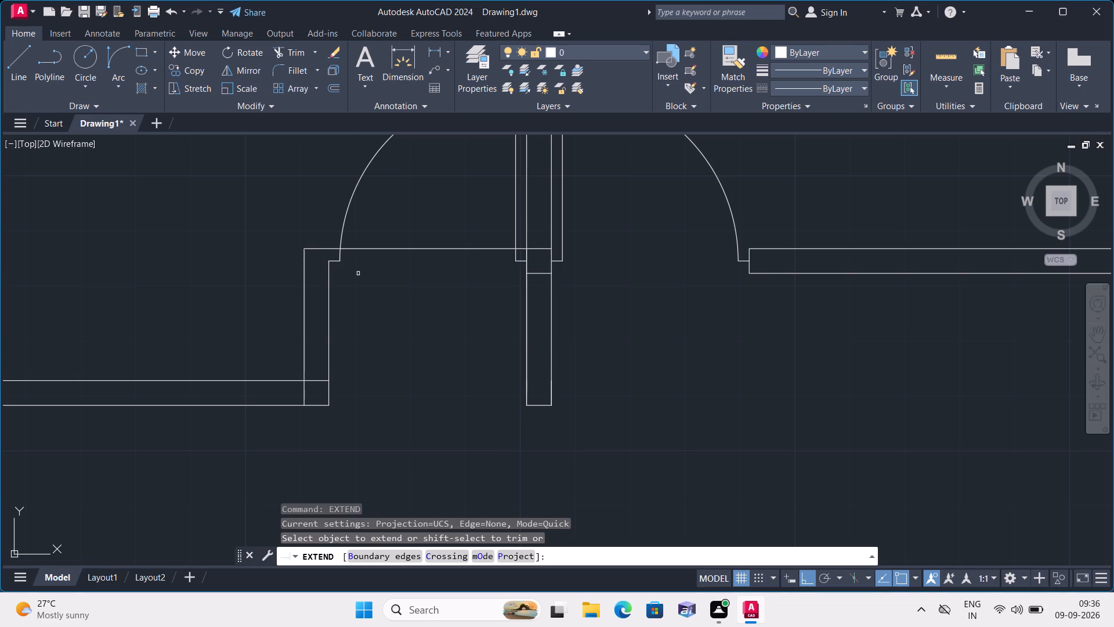
click(331, 262)
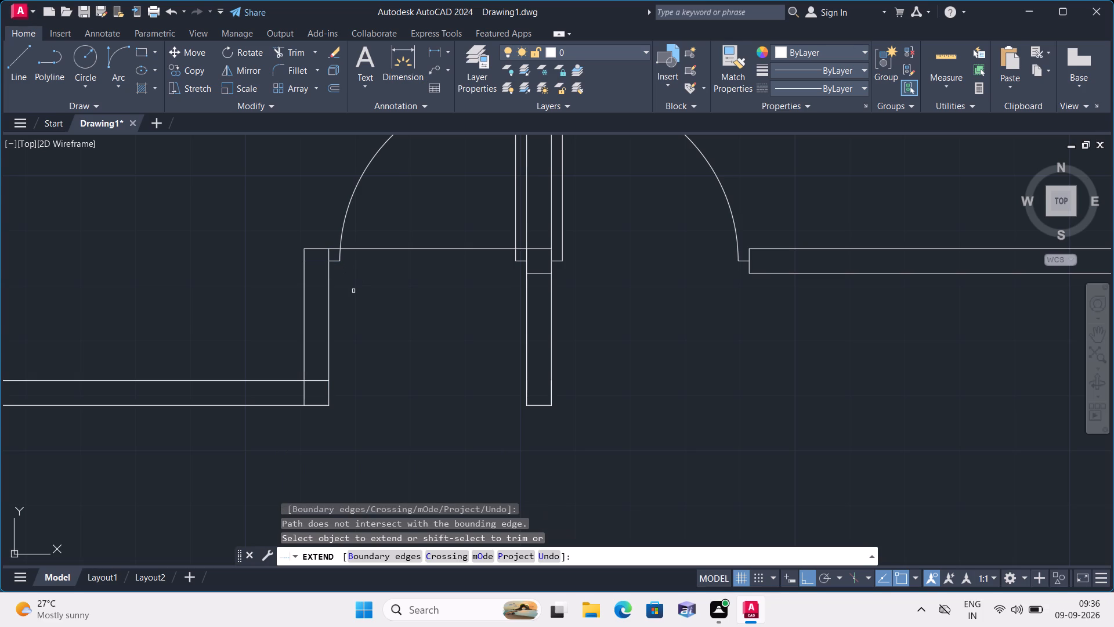
key(Escape)
Trim the two overlapping line segments where the return wall meets the west horizontal partition to open the corner.
scroll(379, 312, down, 1)
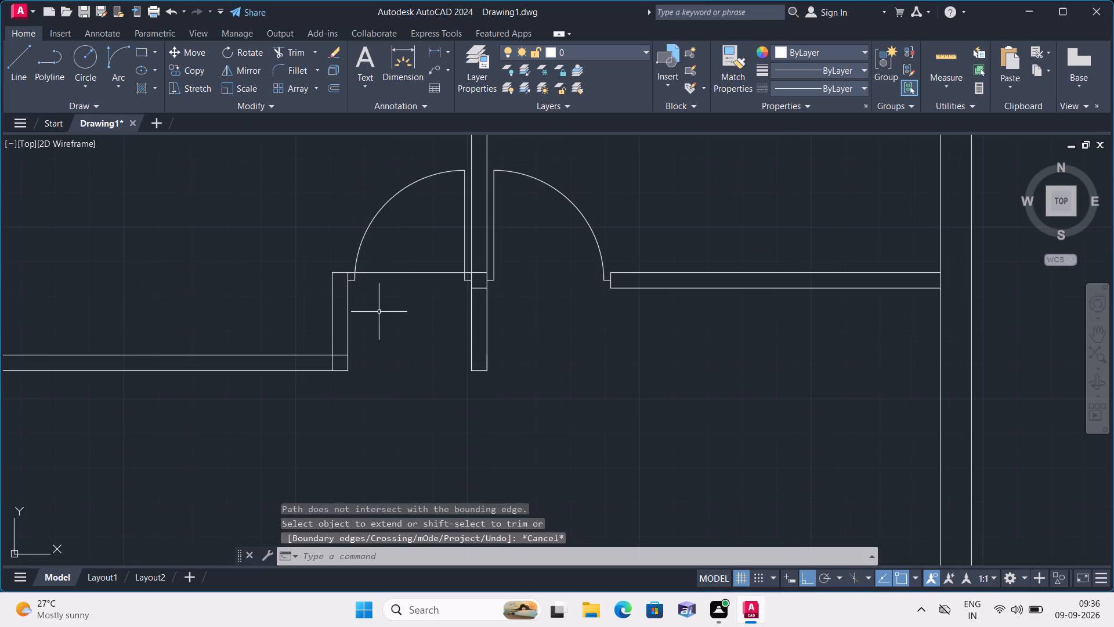
text(tr)
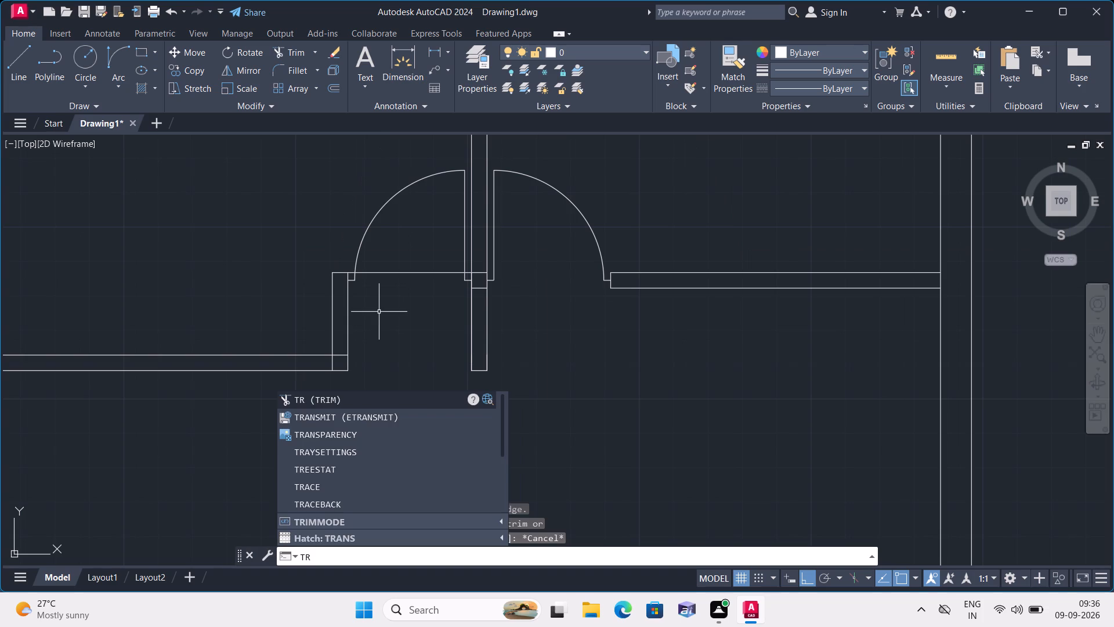
text(im)
key(space)
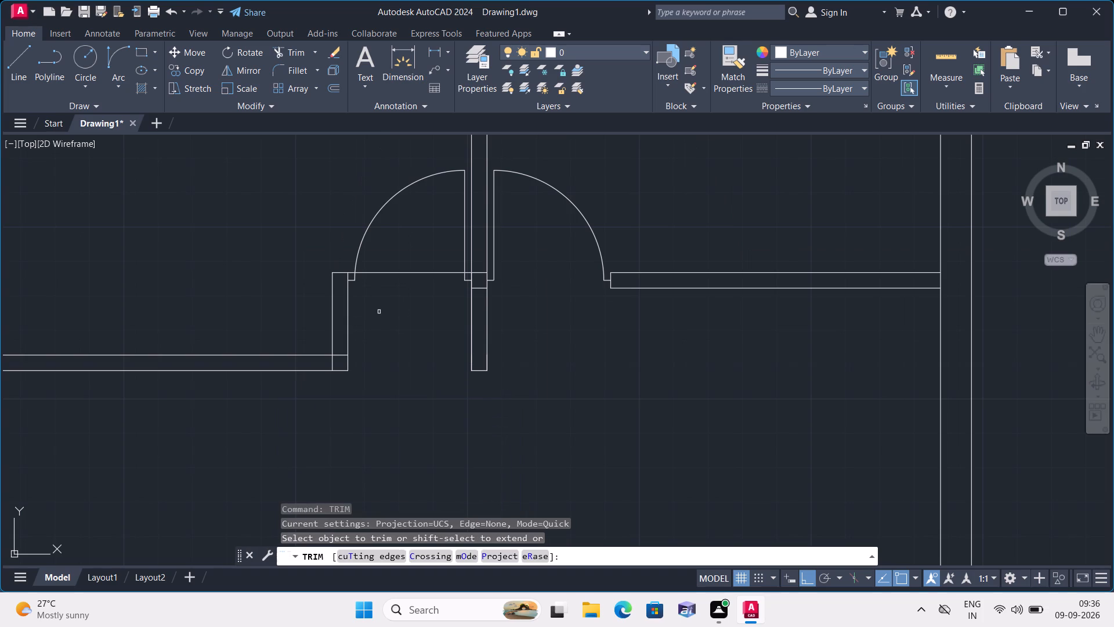
click(339, 355)
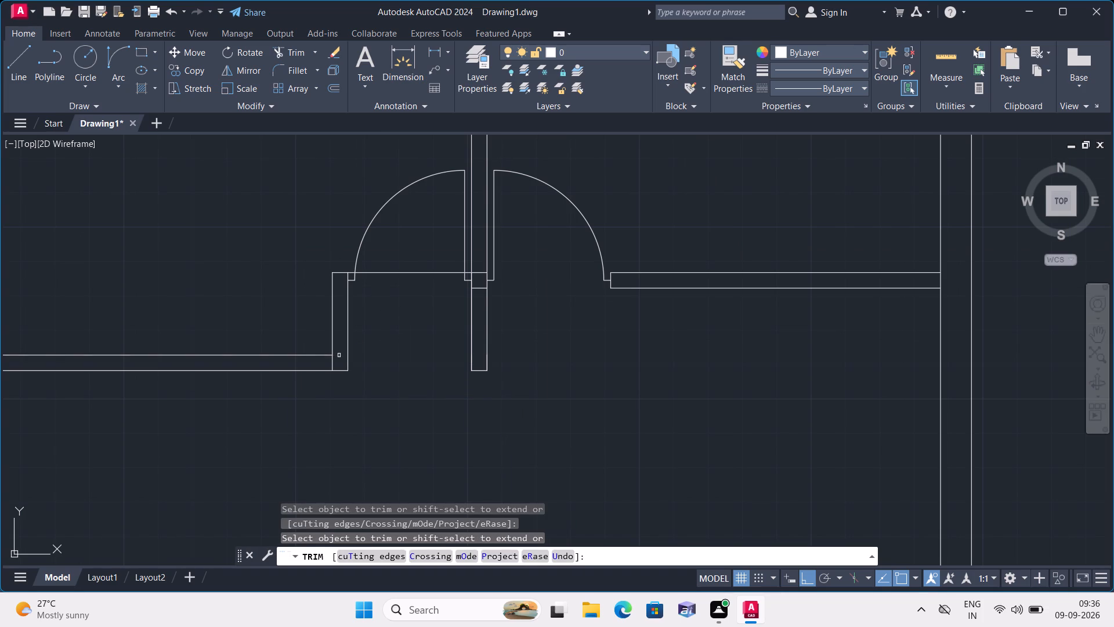
click(331, 363)
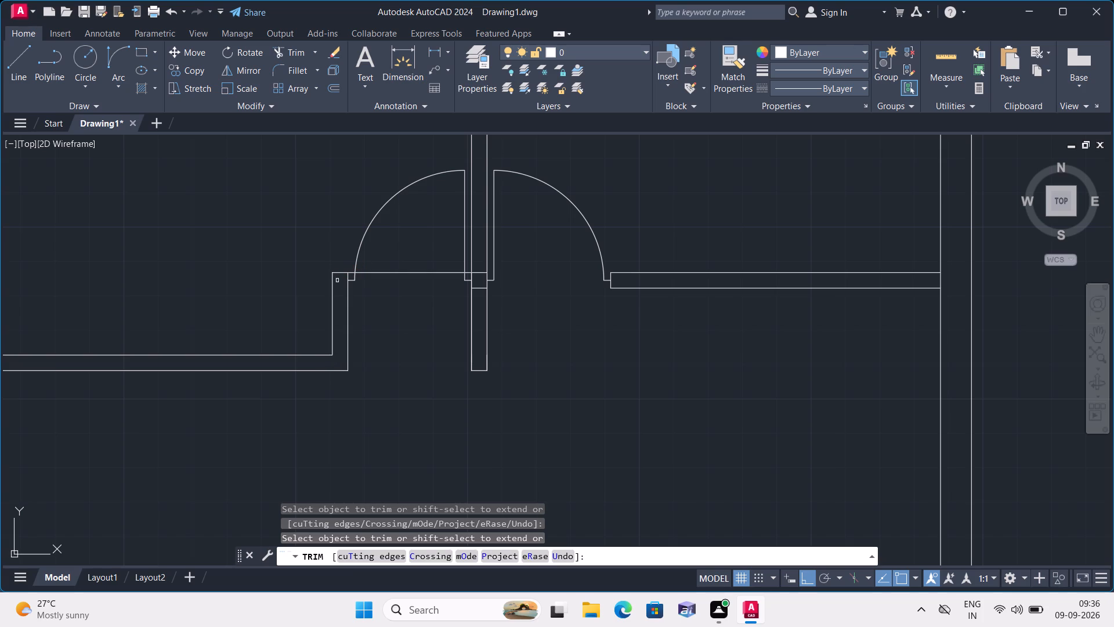
Trim the horizontal line across the west door opening from the return wall to the vertical partition's west face.
scroll(337, 285, up, 1)
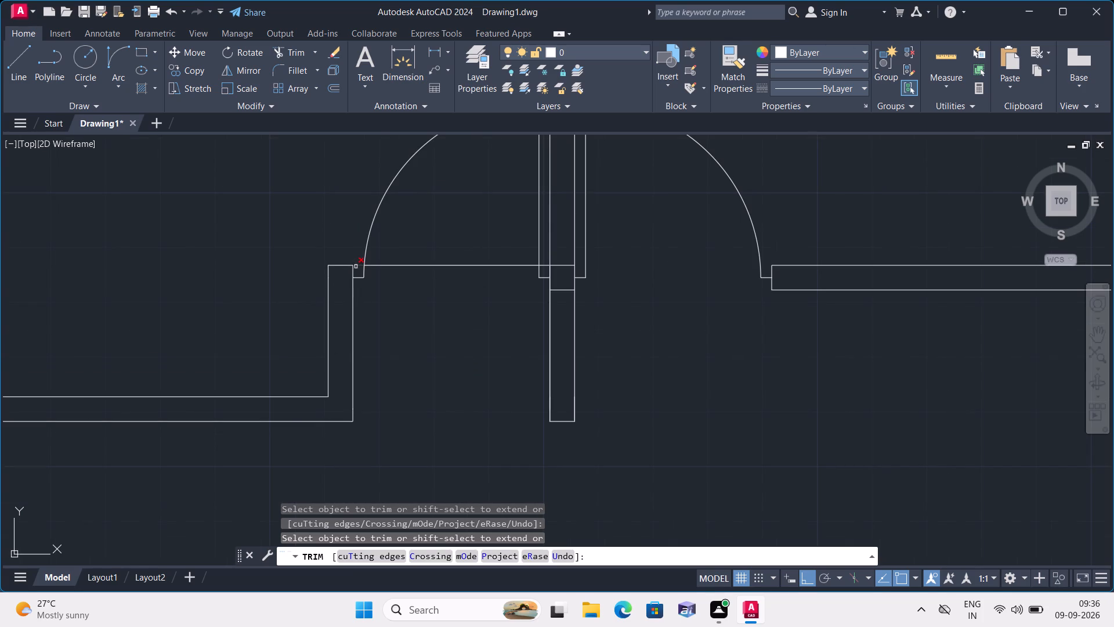
click(356, 266)
click(467, 264)
scroll(545, 267, up, 2)
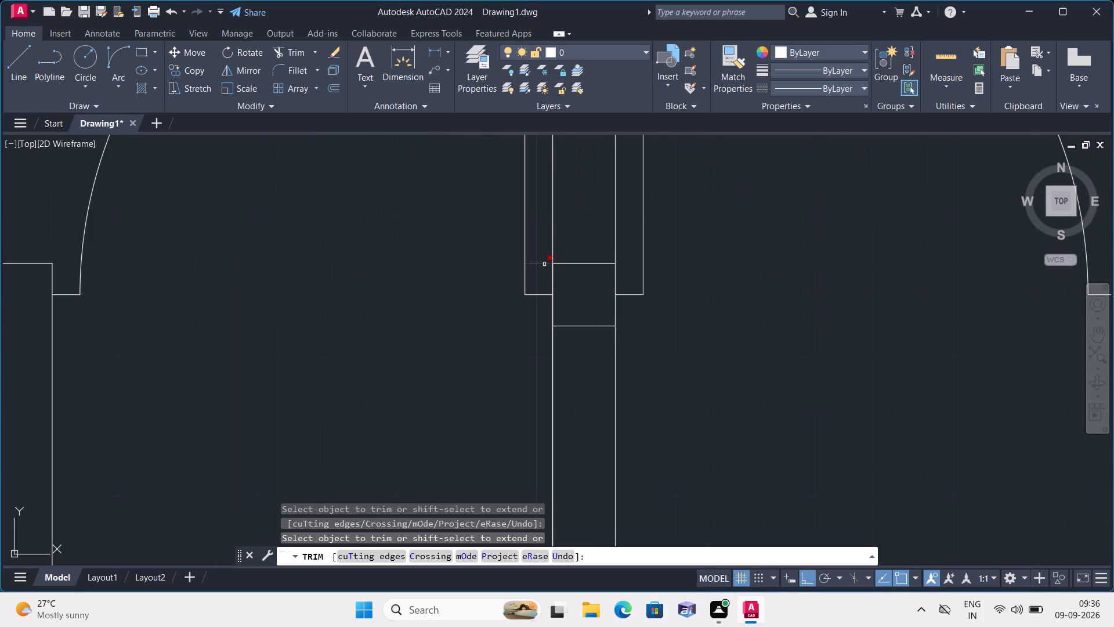
click(544, 264)
Trim away the vertical partition stub south of the two doors, including its side lines and bottom end line.
scroll(544, 264, down, 3)
click(532, 319)
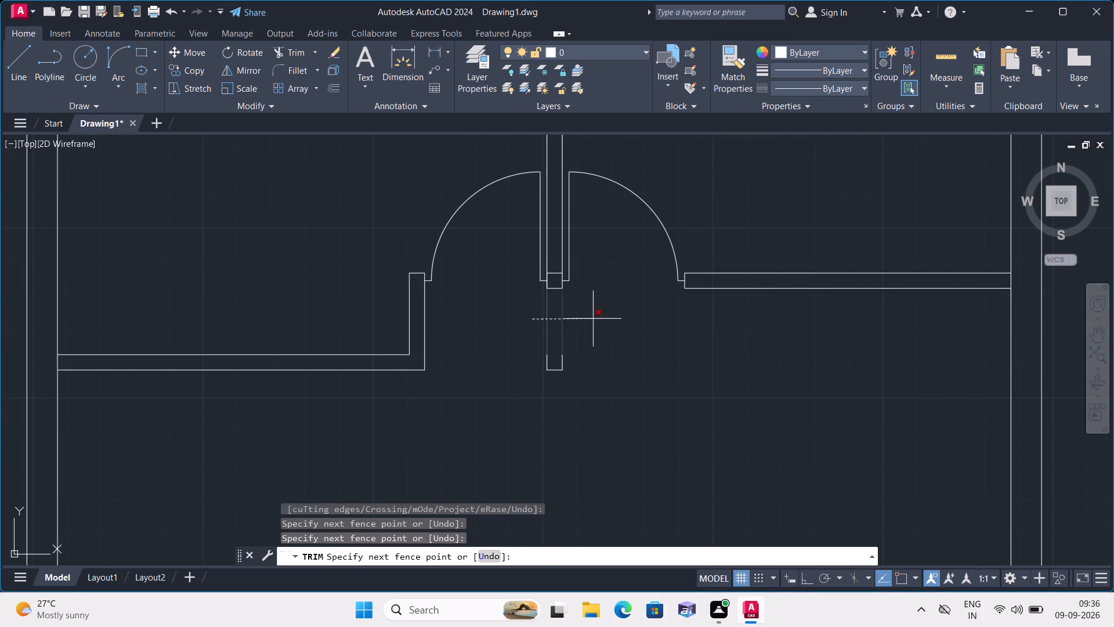
click(593, 319)
click(535, 368)
click(602, 367)
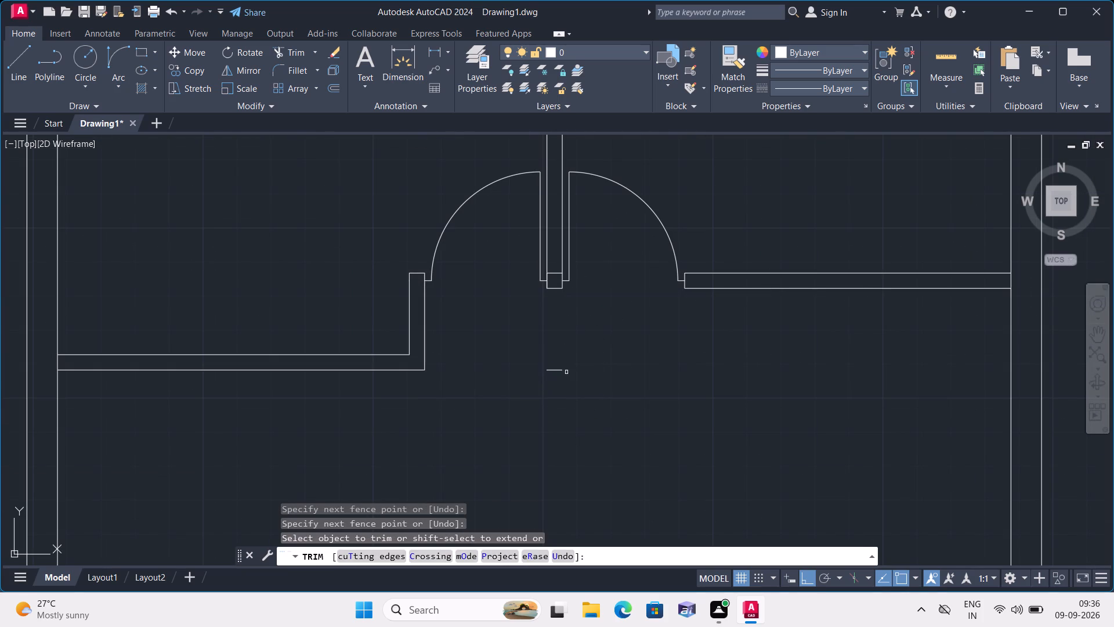
click(552, 370)
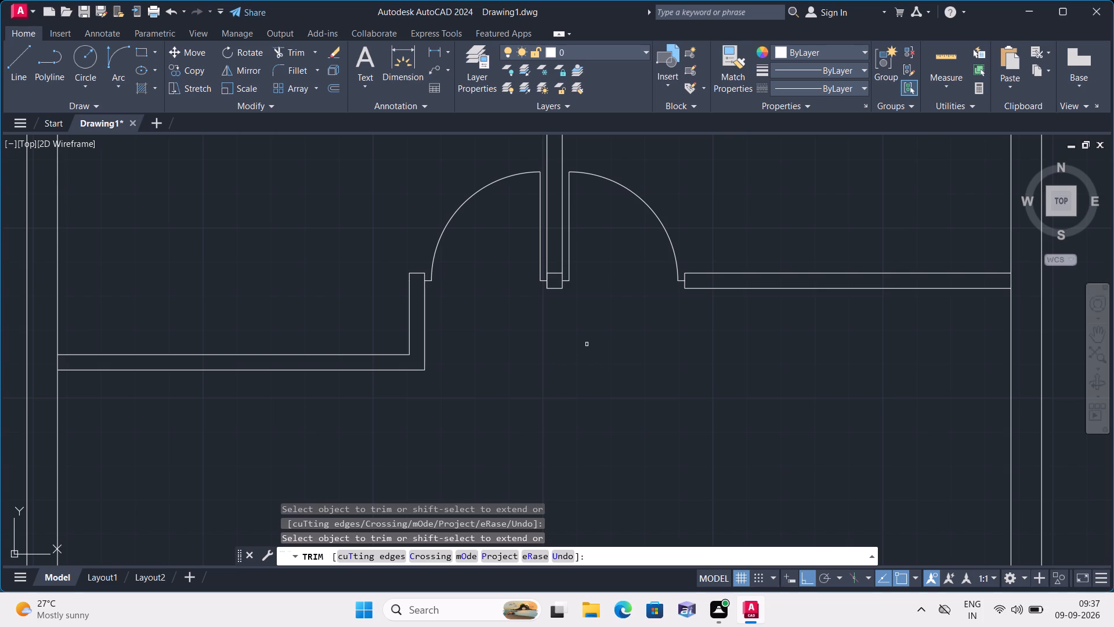
scroll(587, 344, up, 1)
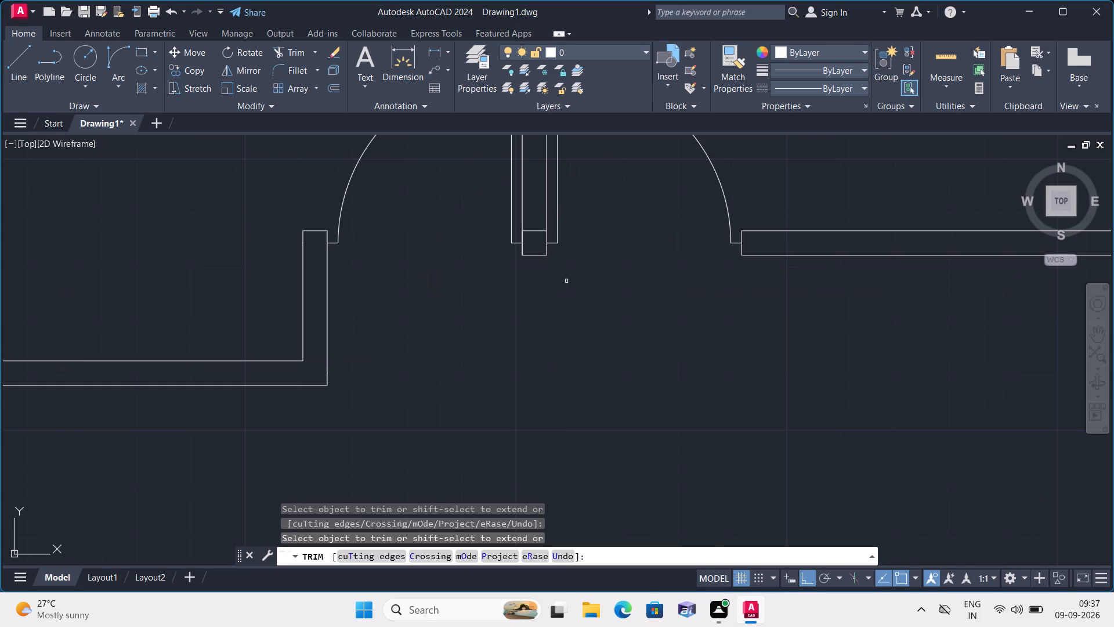
Trim the short line crossing the vertical partition near its south end, between the two doors.
scroll(522, 279, down, 1)
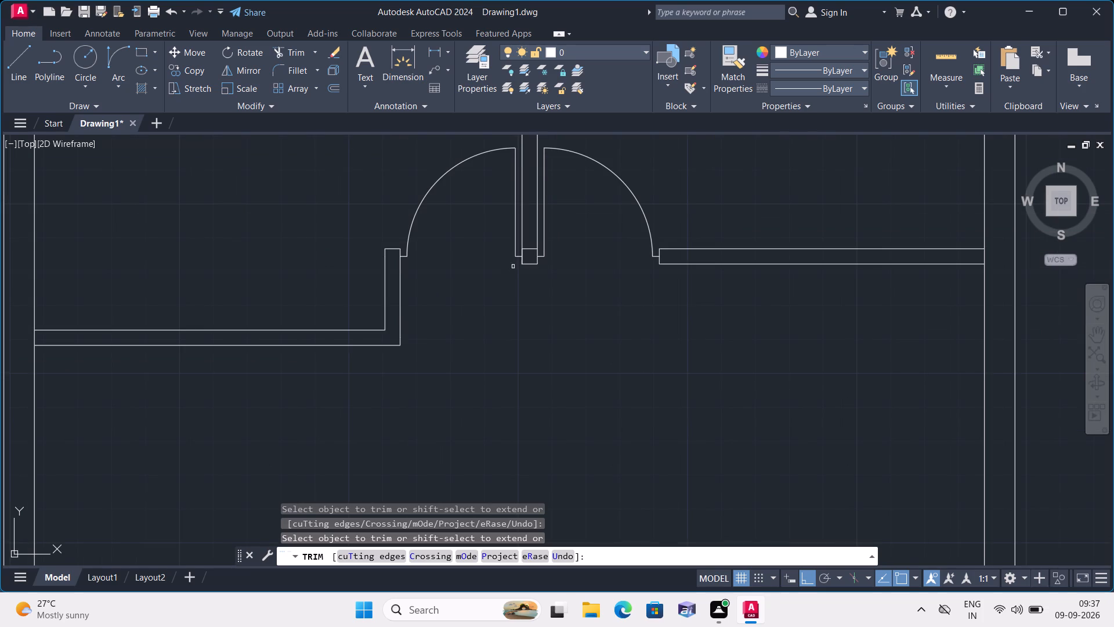
click(529, 247)
Trim the north outer wall's inner face line where the two vertical partitions meet it, opening both junctions.
scroll(522, 283, down, 1)
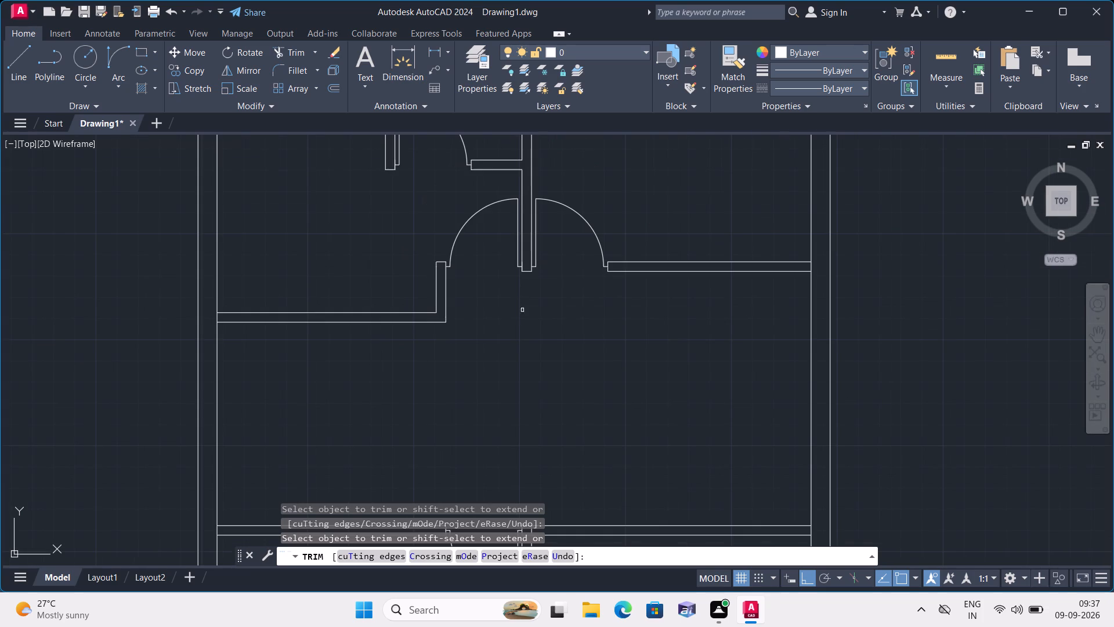
middle_drag(522, 325, 536, 375)
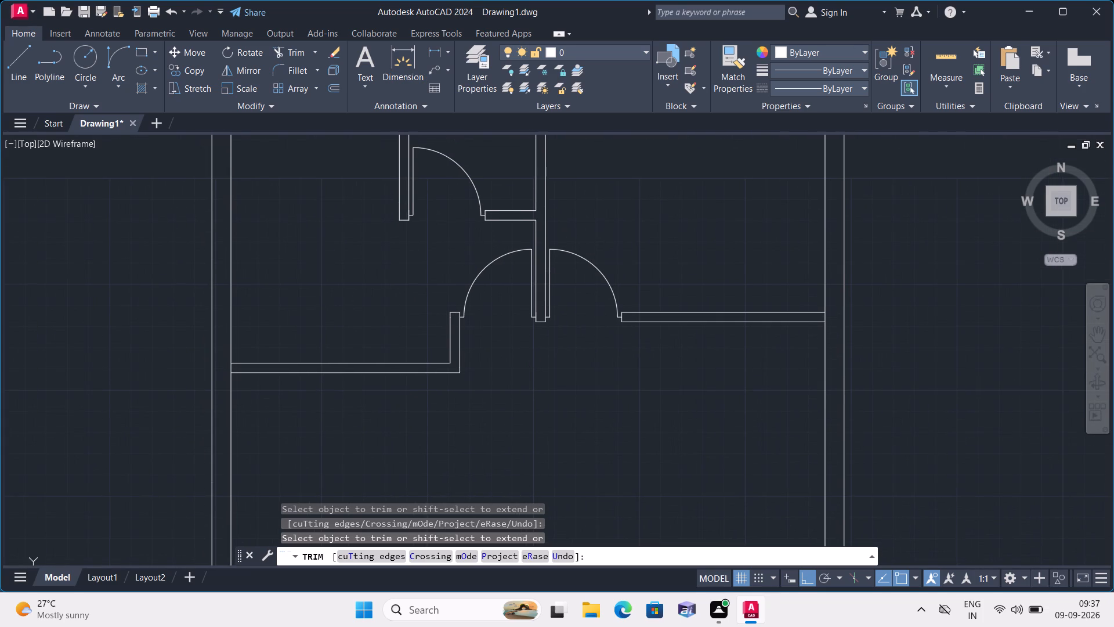
scroll(544, 366, down, 2)
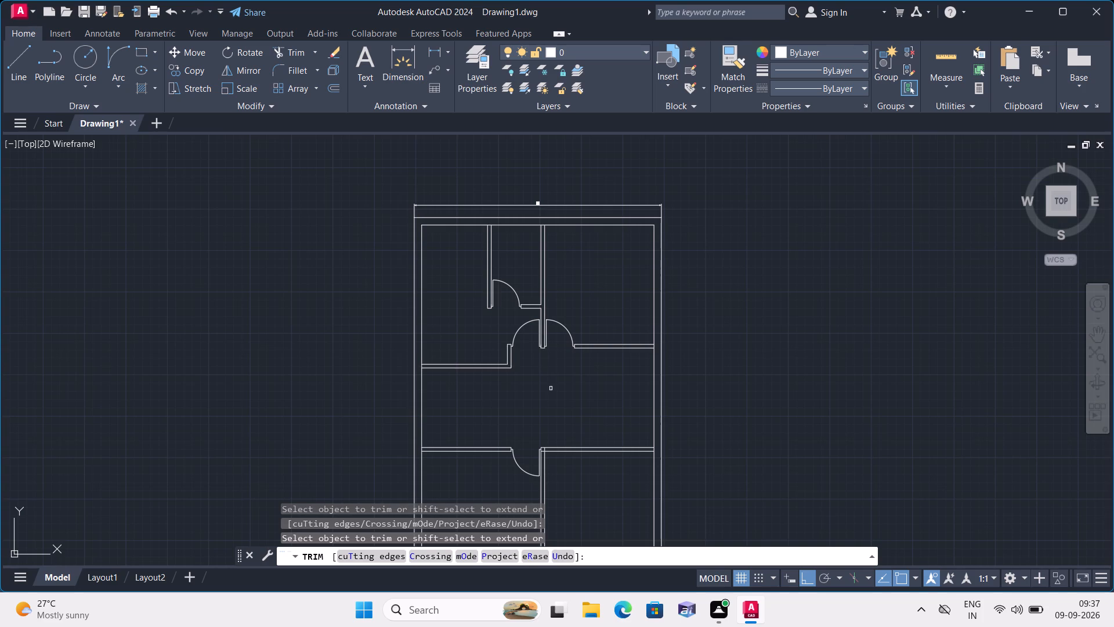
scroll(501, 239, up, 2)
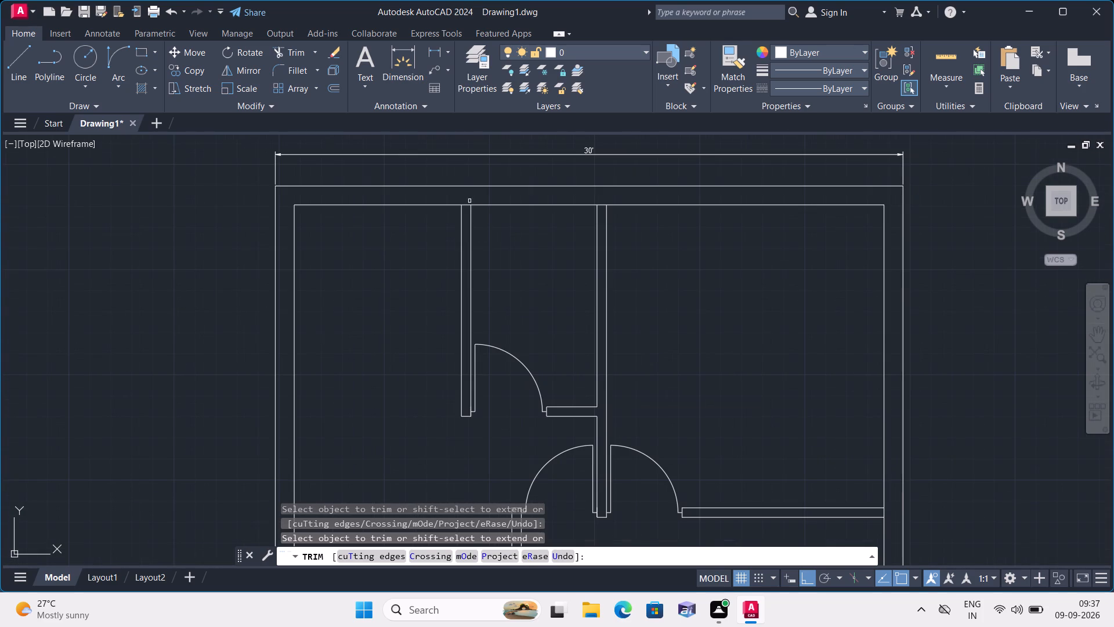
click(465, 206)
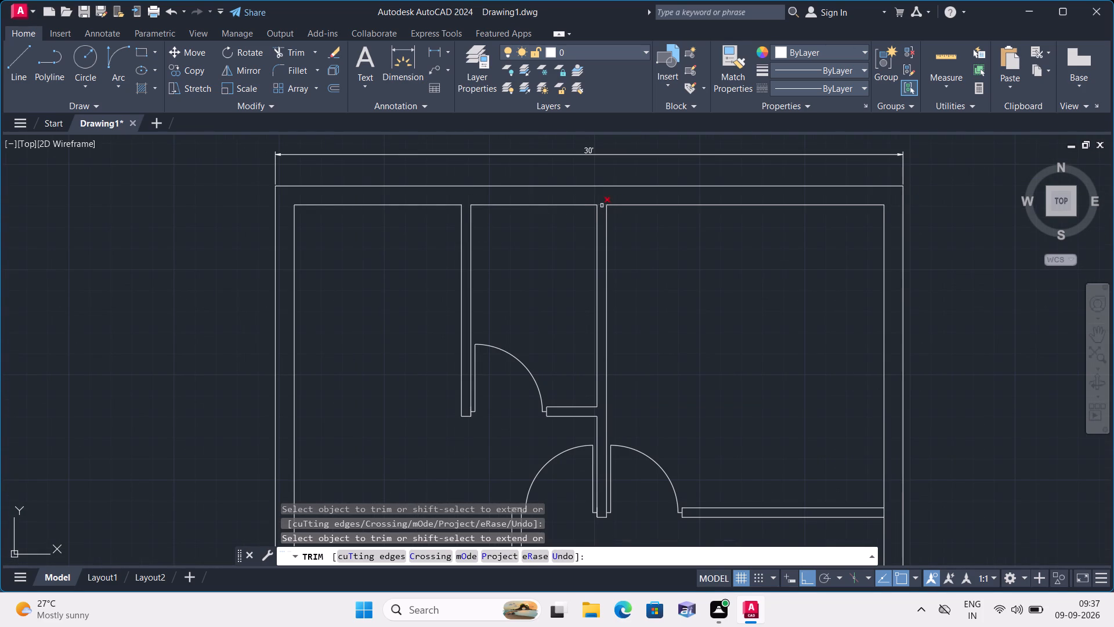
click(602, 203)
Trim the west outer wall's inner face line where the upper west horizontal partition meets it.
scroll(696, 303, down, 1)
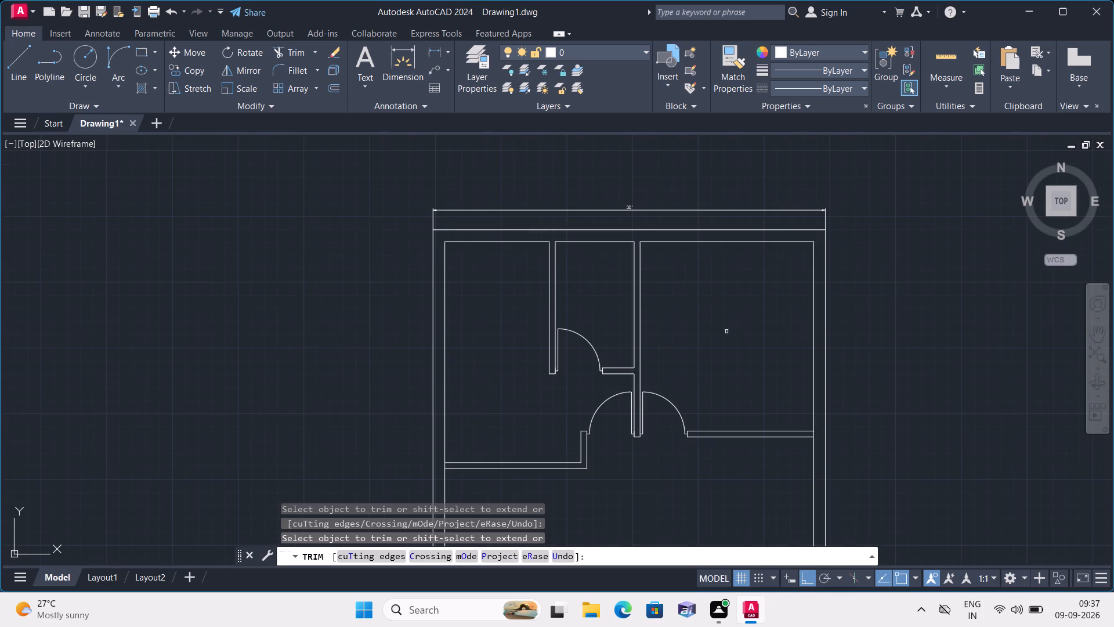
middle_drag(733, 340, 712, 283)
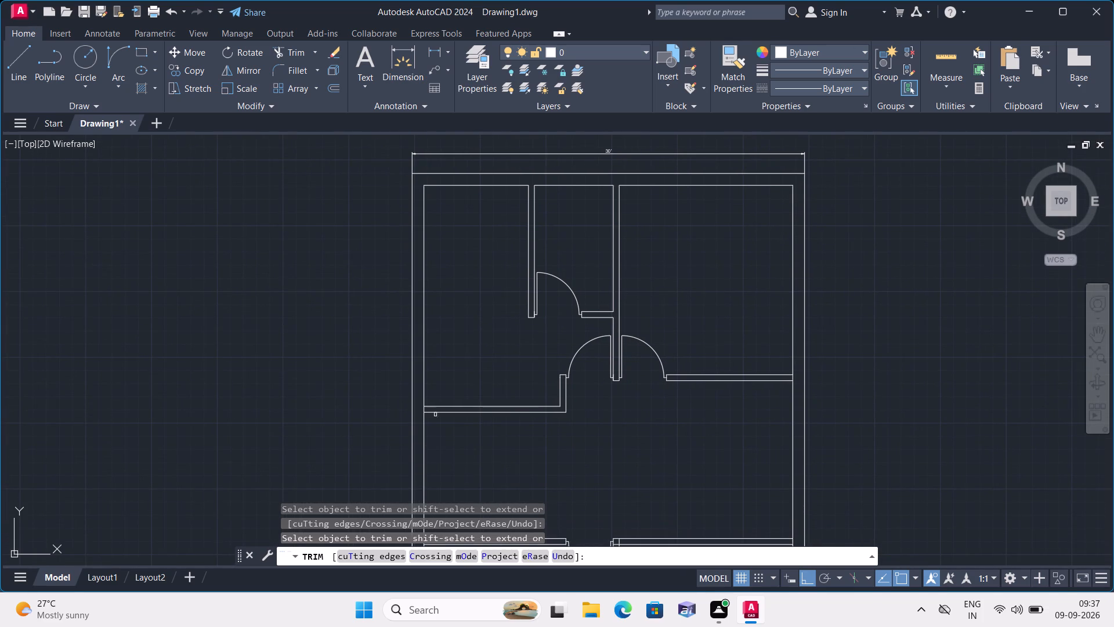
scroll(432, 411, up, 2)
click(404, 406)
click(424, 413)
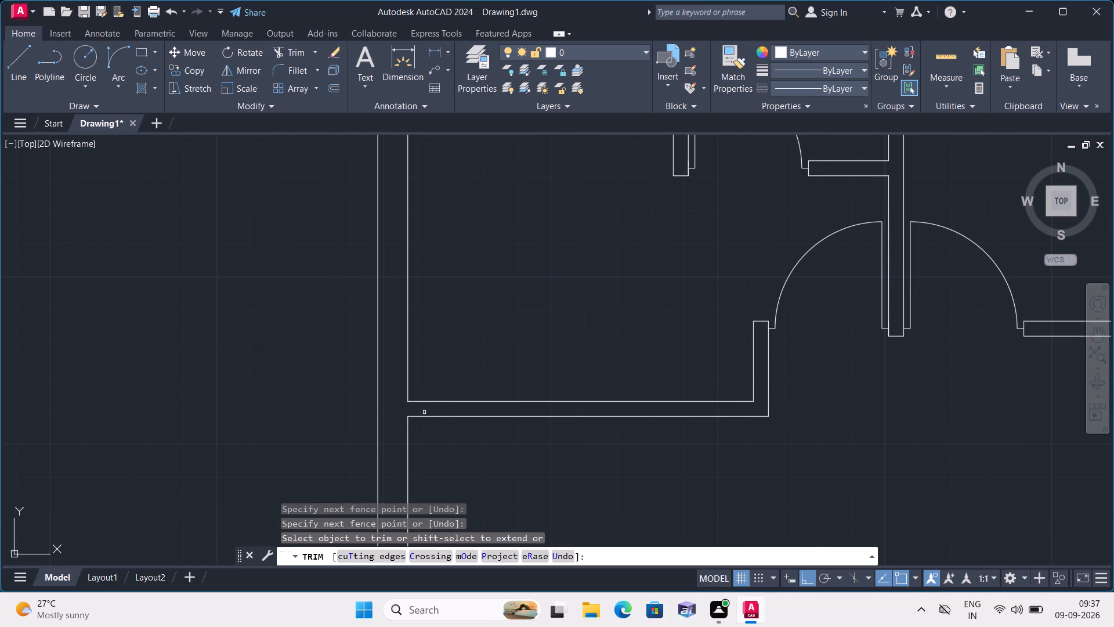
Trim the east outer wall's inner face line where the upper east horizontal partition meets it.
scroll(424, 413, down, 1)
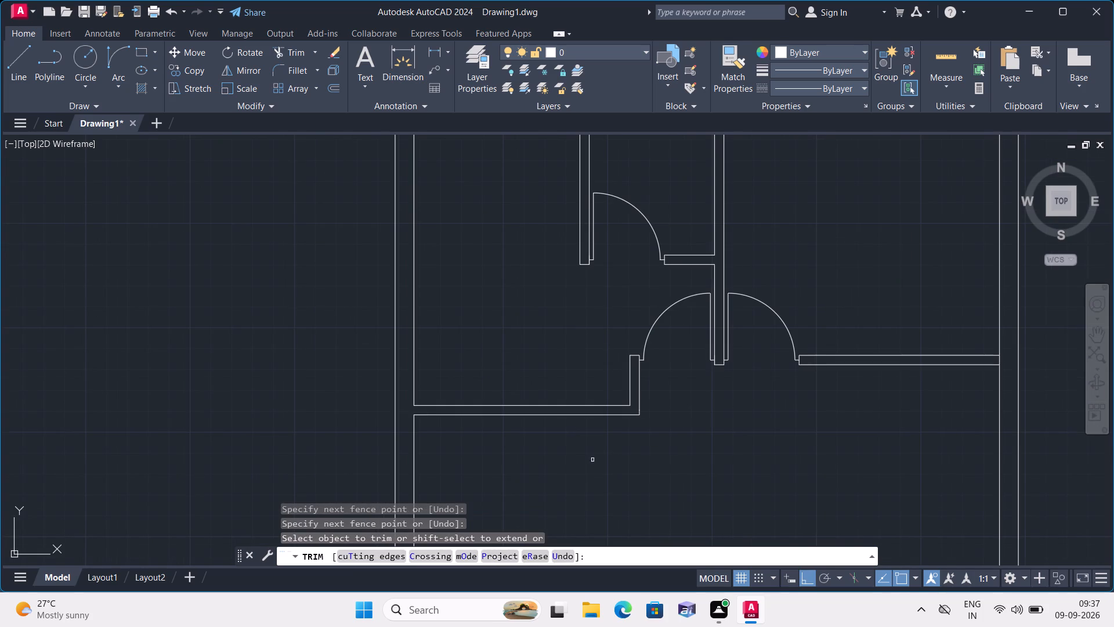
middle_drag(671, 467, 639, 422)
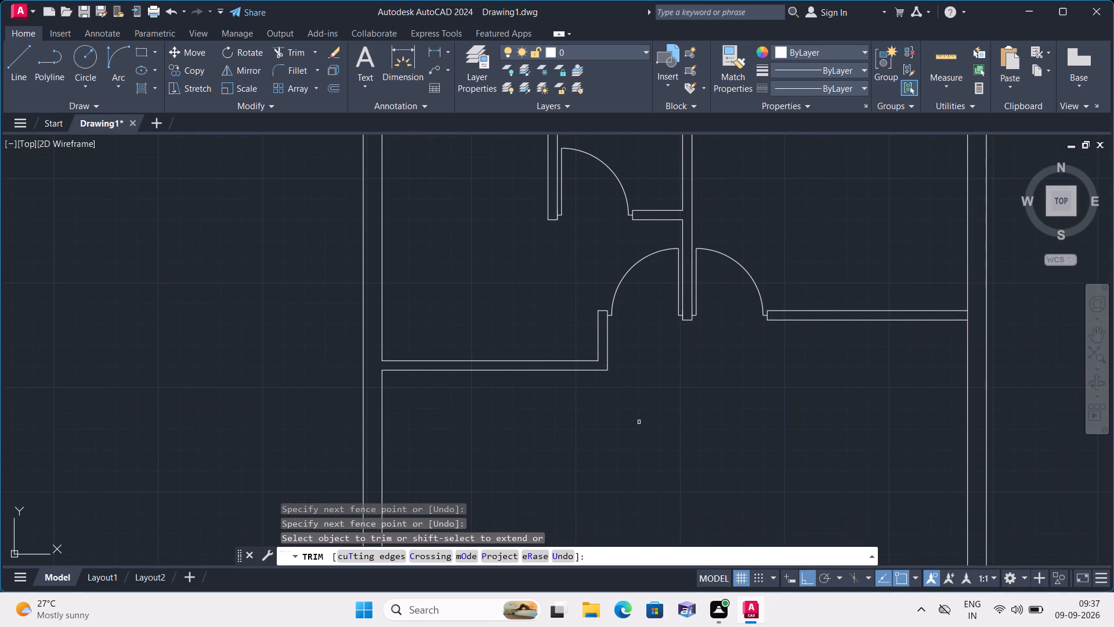
scroll(639, 422, down, 1)
scroll(860, 364, up, 1)
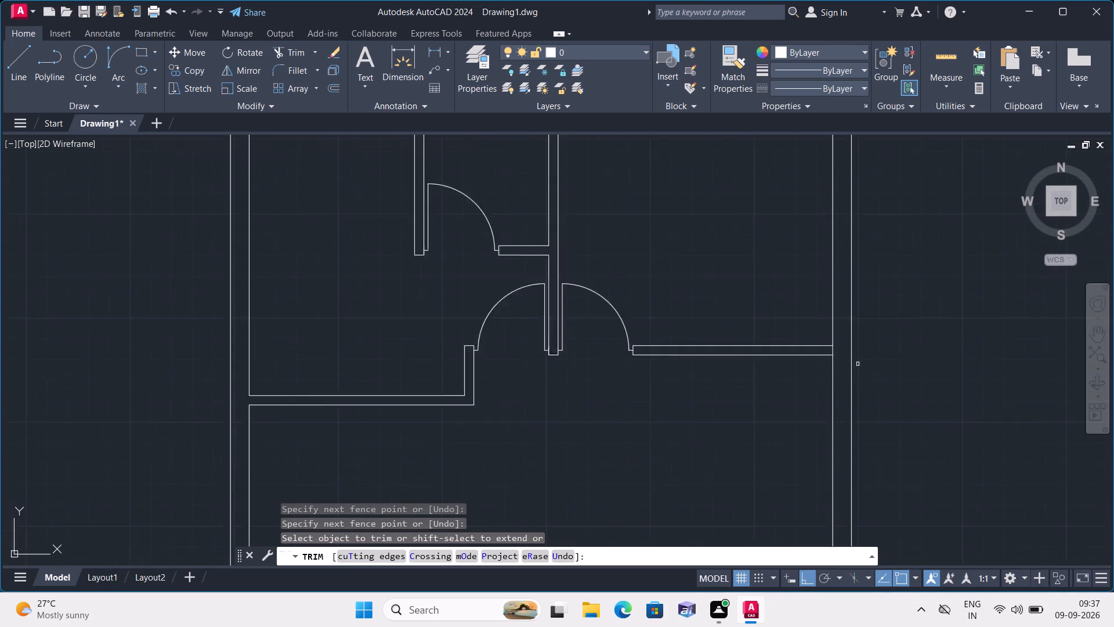
scroll(858, 363, up, 1)
click(817, 345)
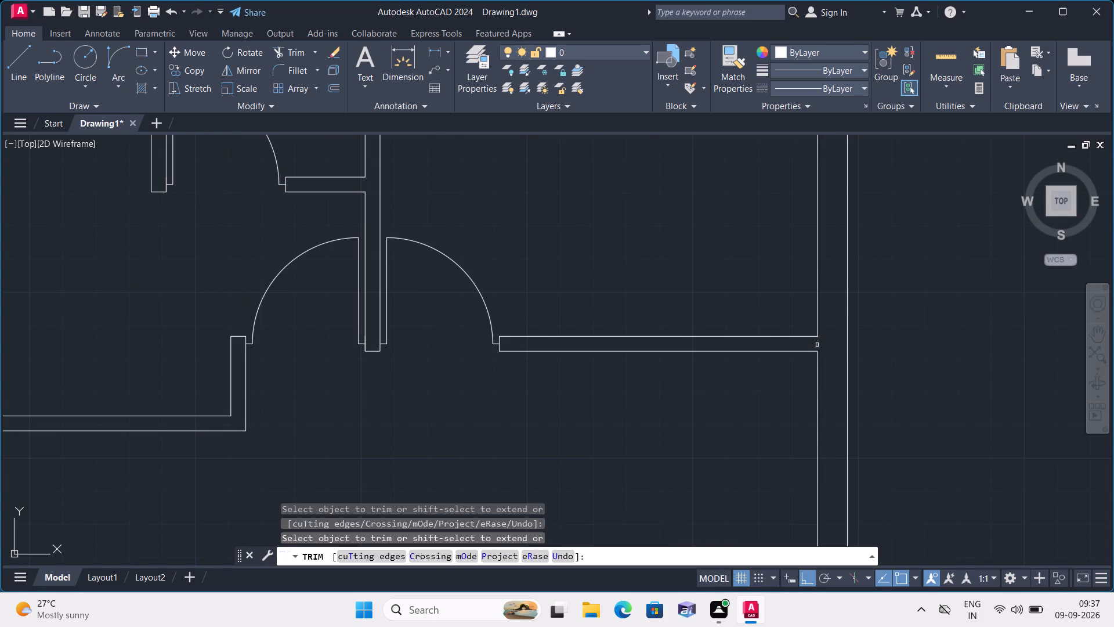
scroll(732, 380, down, 3)
middle_drag(690, 408, 684, 362)
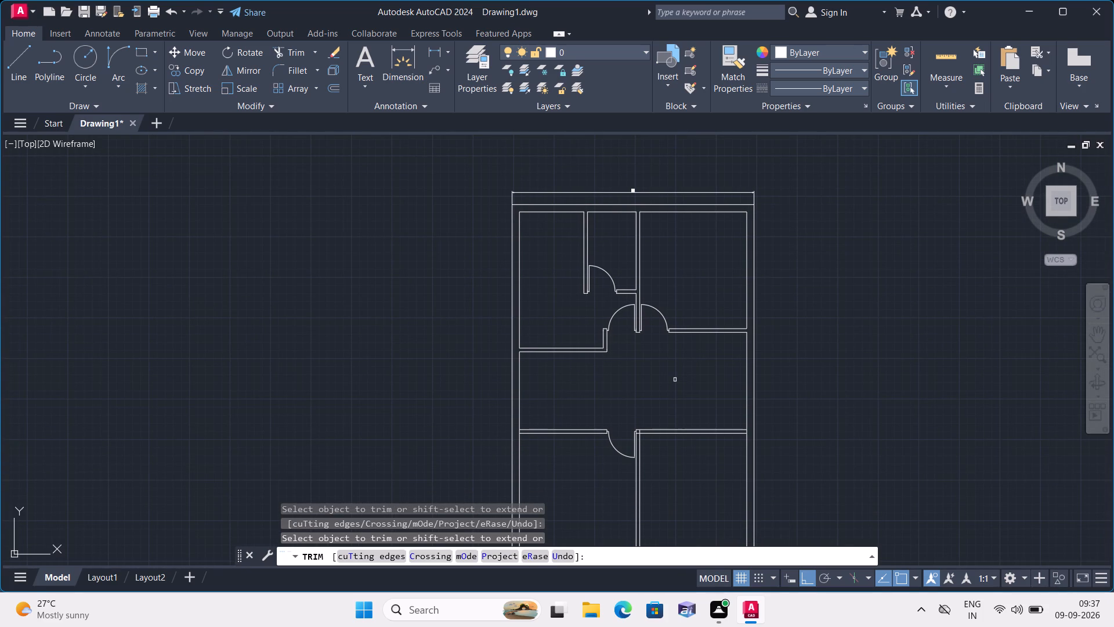
key(Escape)
Trim the west outer wall's inner face line where the lower horizontal partition meets it.
scroll(607, 383, up, 1)
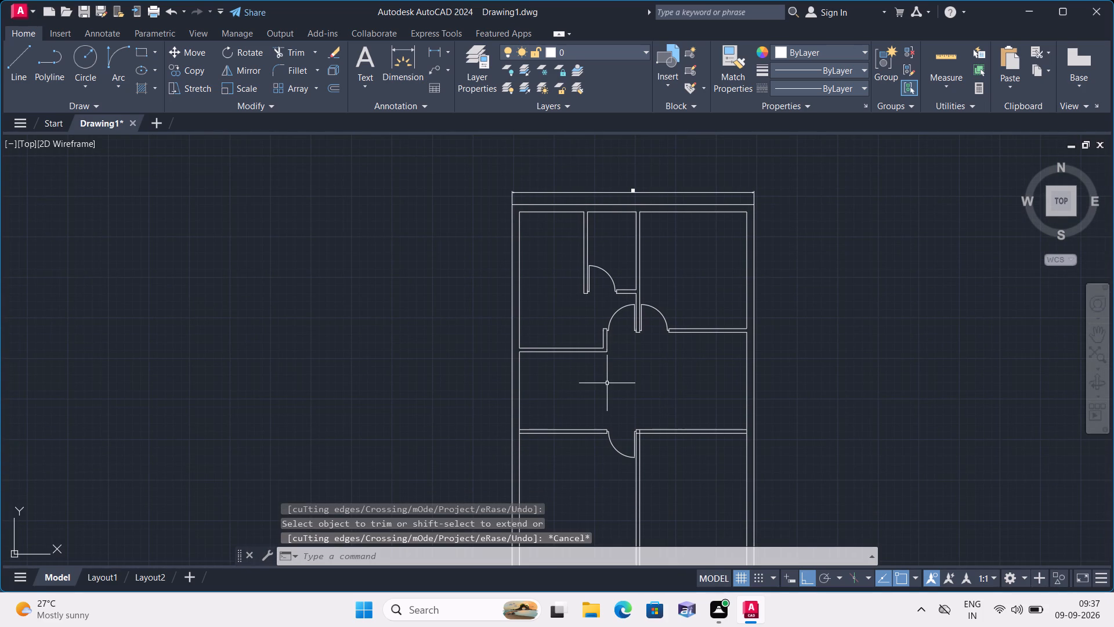
middle_click(591, 345)
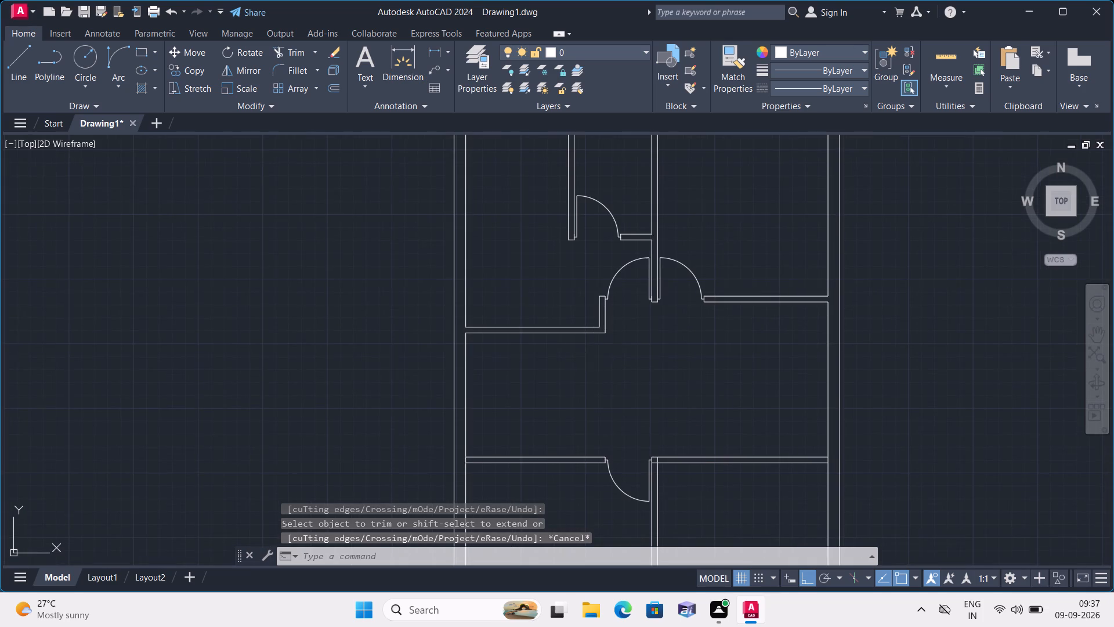
key(space)
scroll(489, 445, up, 1)
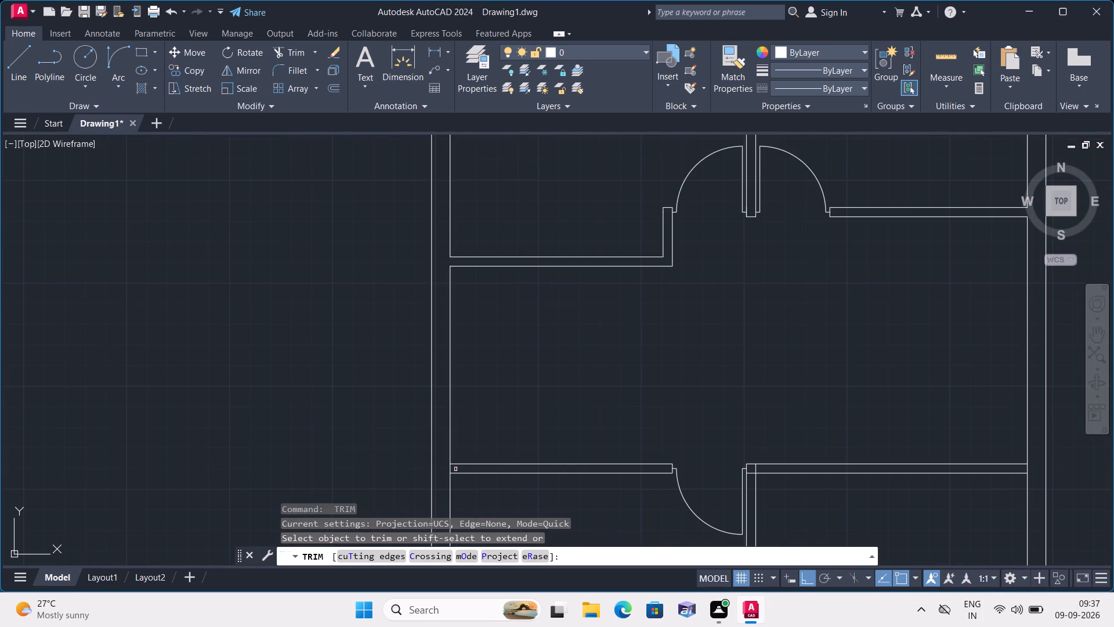
click(447, 469)
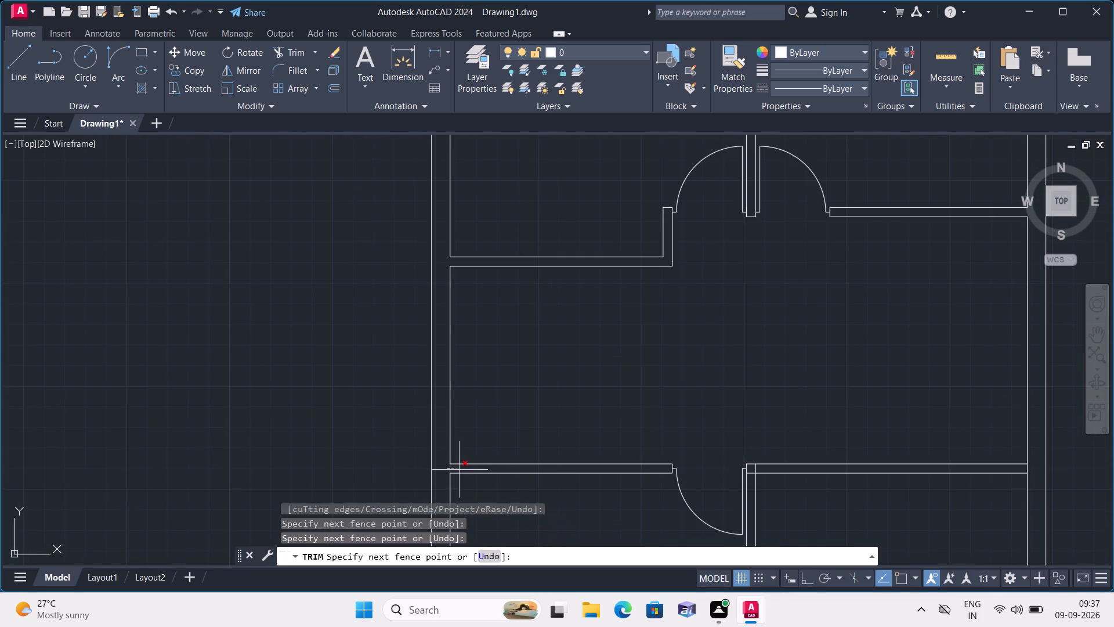
click(460, 470)
Trim the lower horizontal partition's south face line where it crosses the vertical partition beside the lower door.
scroll(538, 408, down, 1)
middle_drag(532, 403, 533, 398)
scroll(532, 403, down, 1)
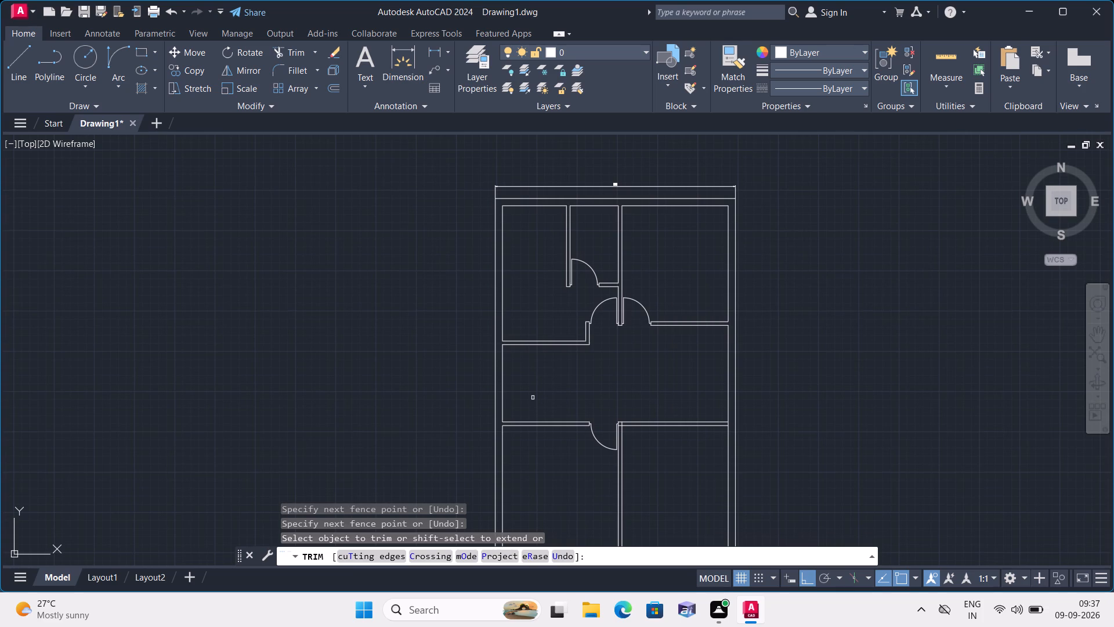
scroll(639, 424, up, 3)
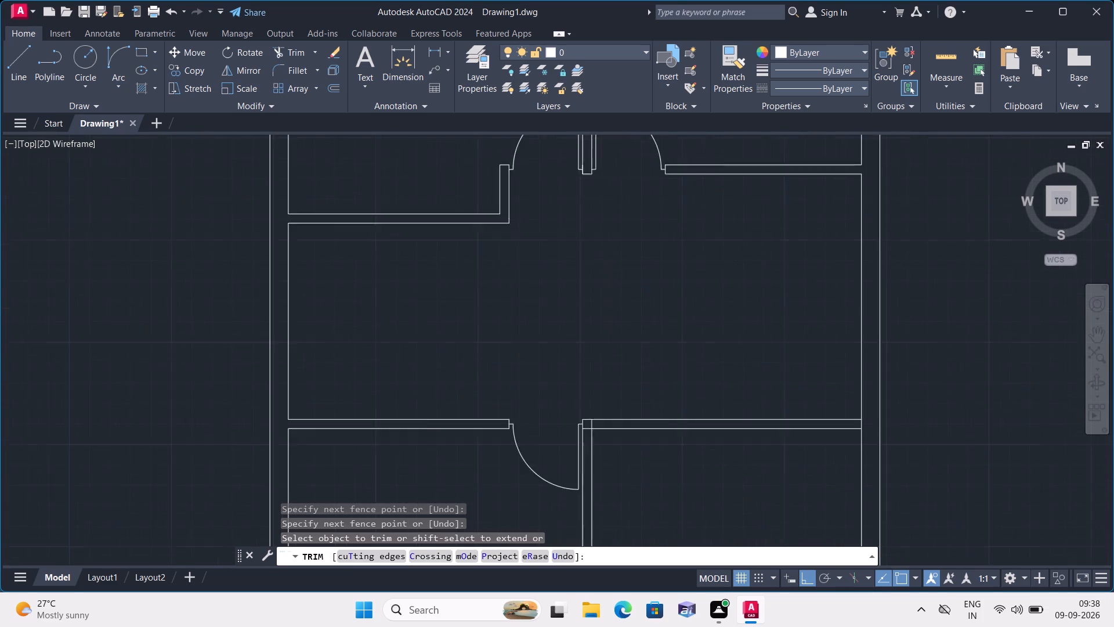
scroll(639, 424, down, 1)
middle_drag(642, 474, 639, 420)
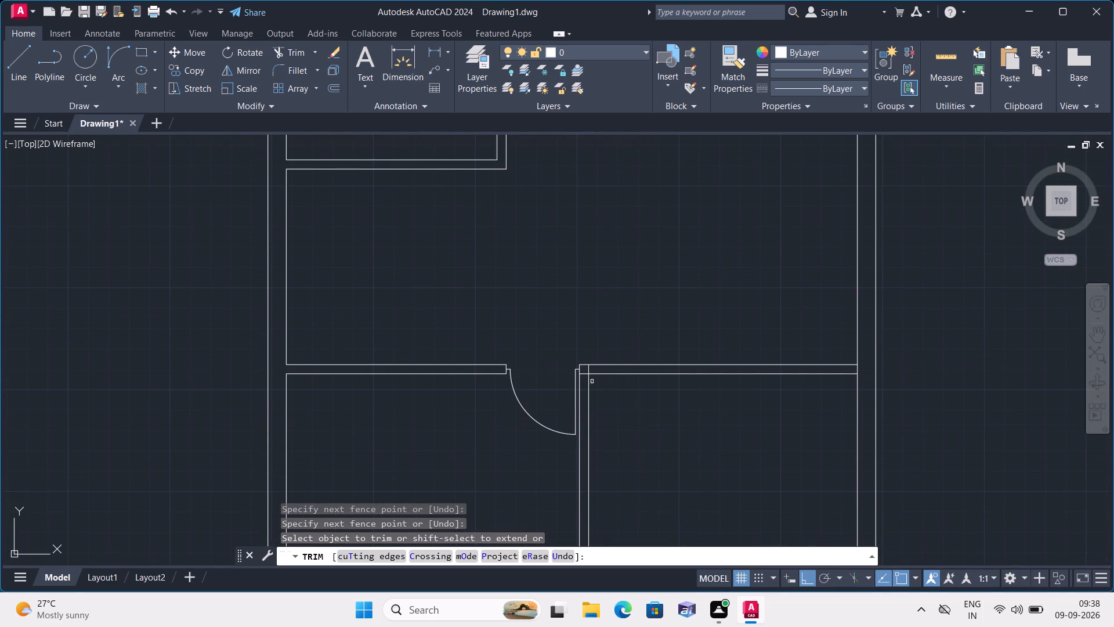
scroll(591, 379, up, 3)
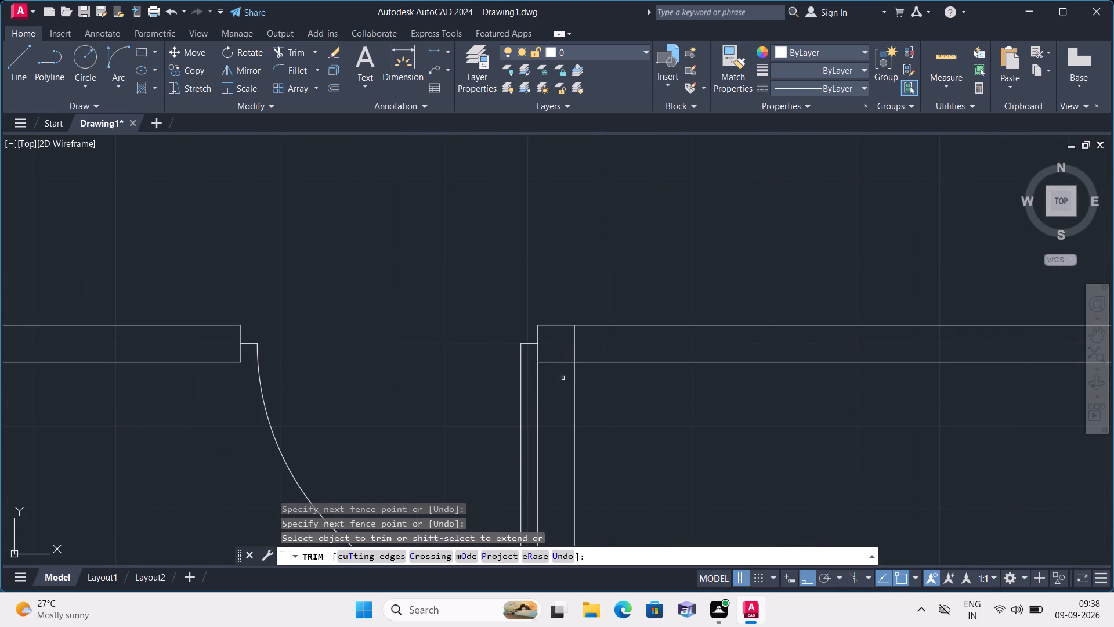
click(563, 378)
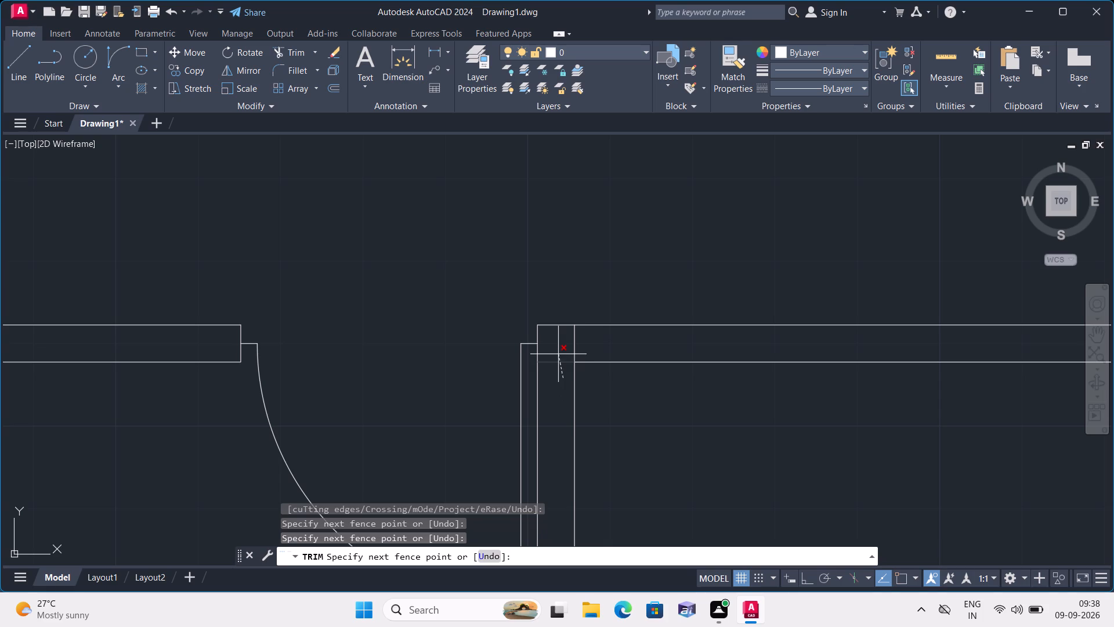
click(558, 354)
scroll(558, 354, down, 2)
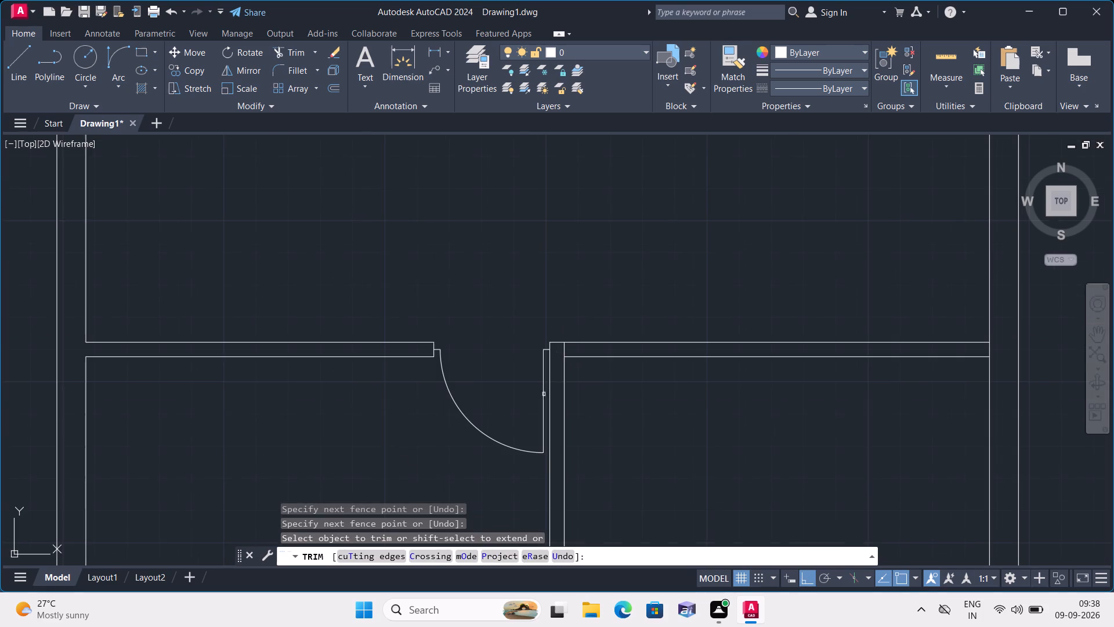
scroll(621, 420, down, 1)
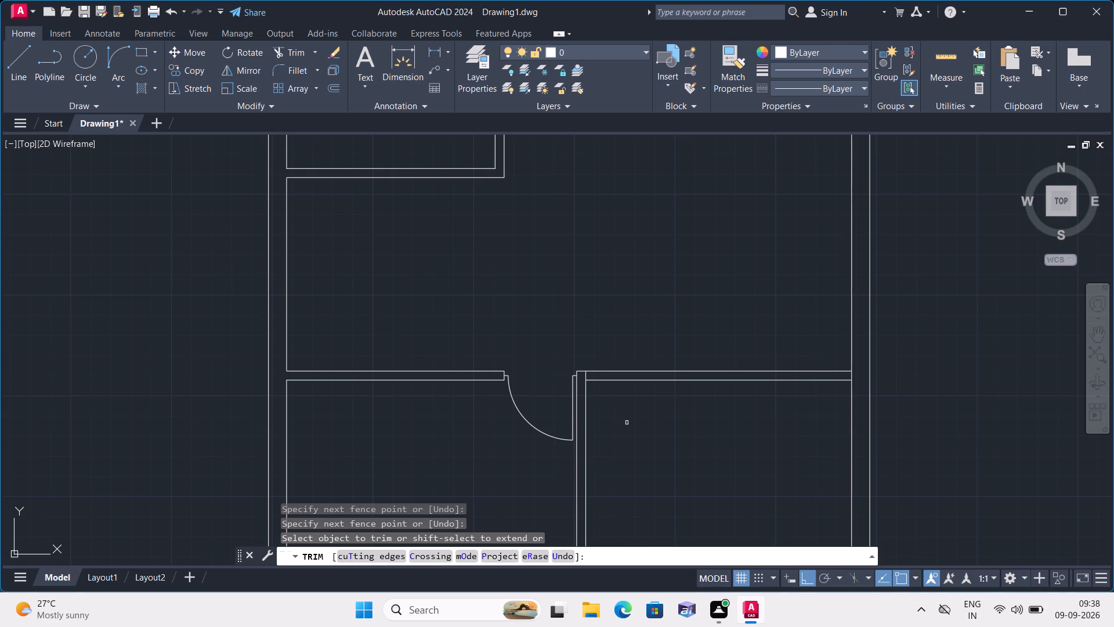
key(Escape)
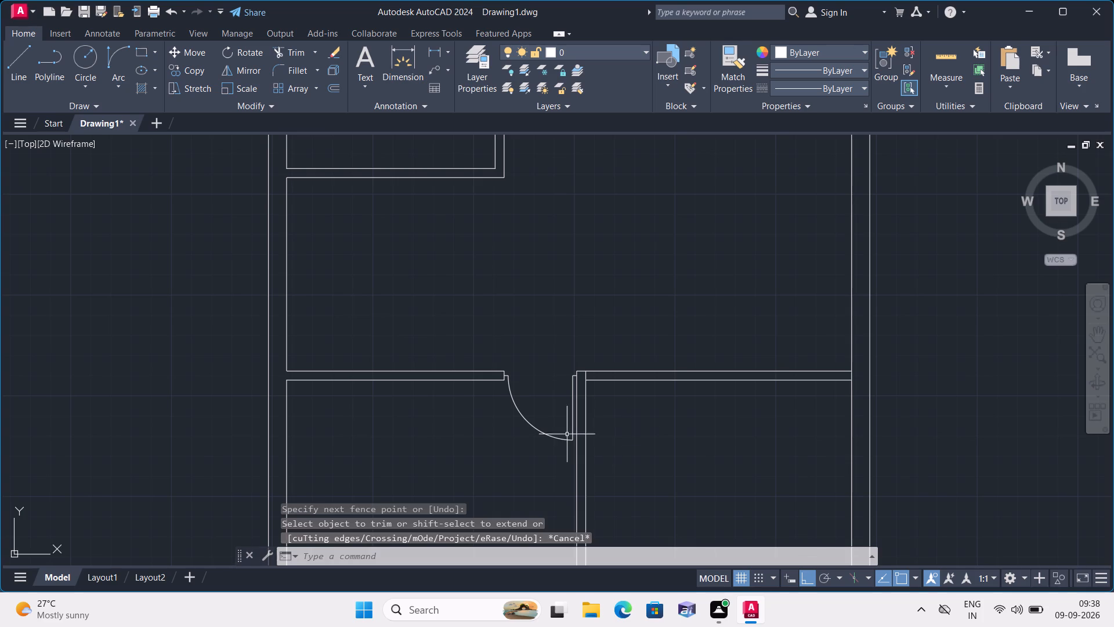
Offset the west outer wall's inner face line 5' east within the middle room.
middle_drag(546, 405, 550, 424)
scroll(546, 421, down, 1)
scroll(486, 338, up, 1)
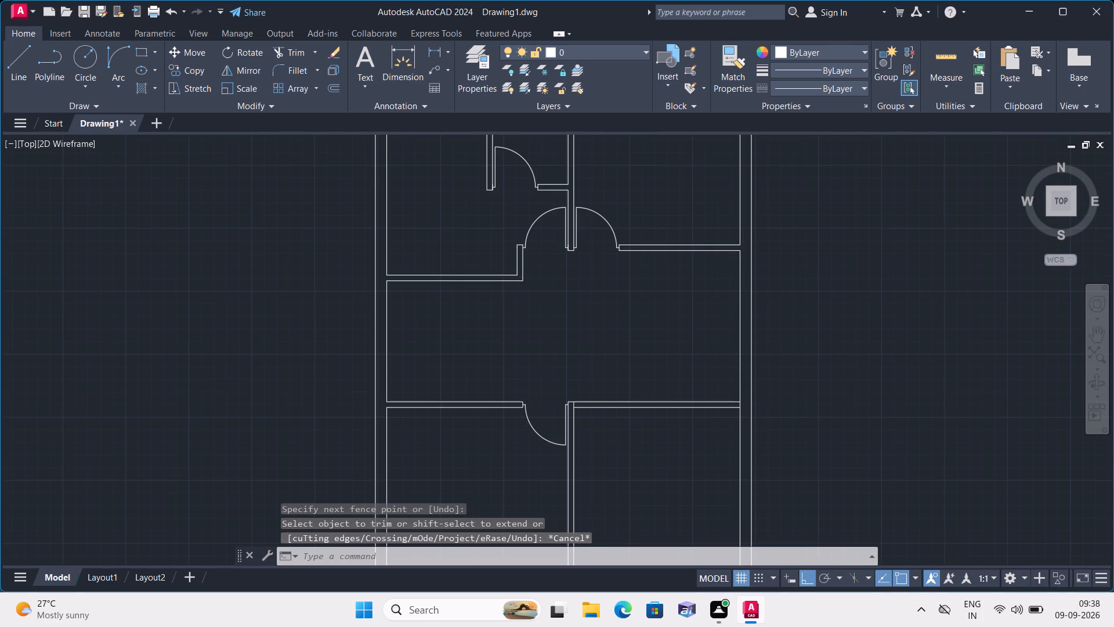
scroll(487, 339, down, 1)
text(offset)
key(space)
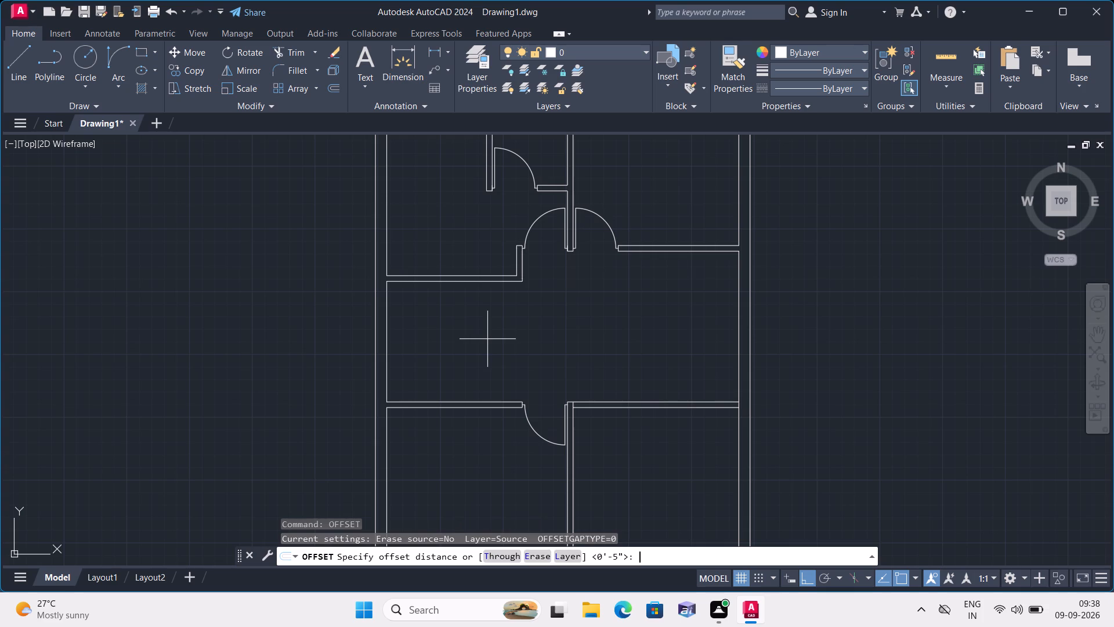
text(5')
key(space)
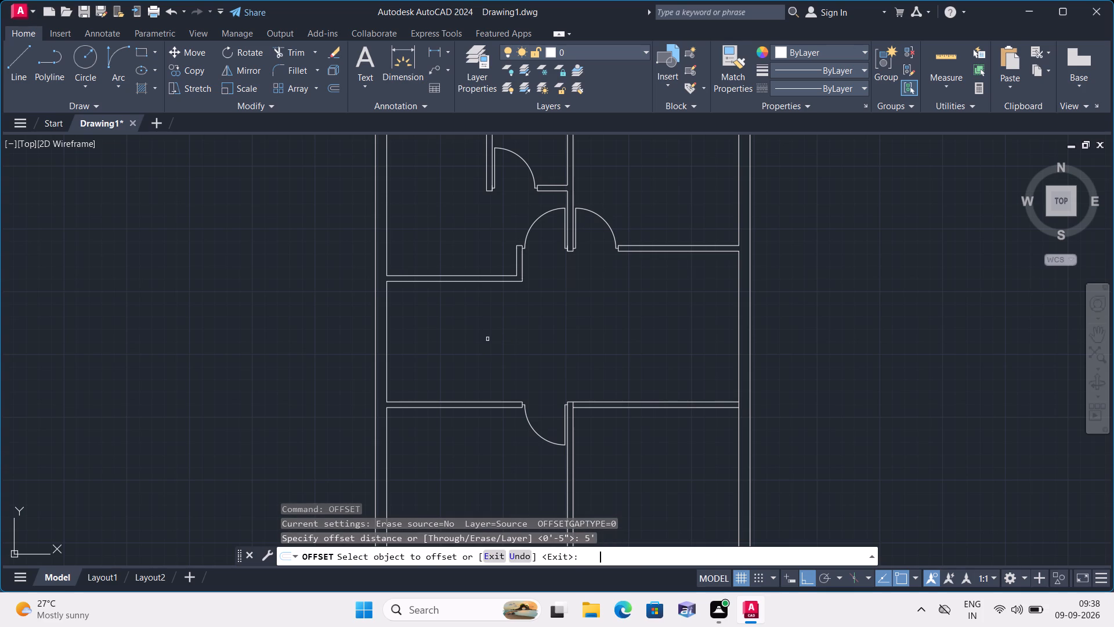
click(386, 345)
click(443, 340)
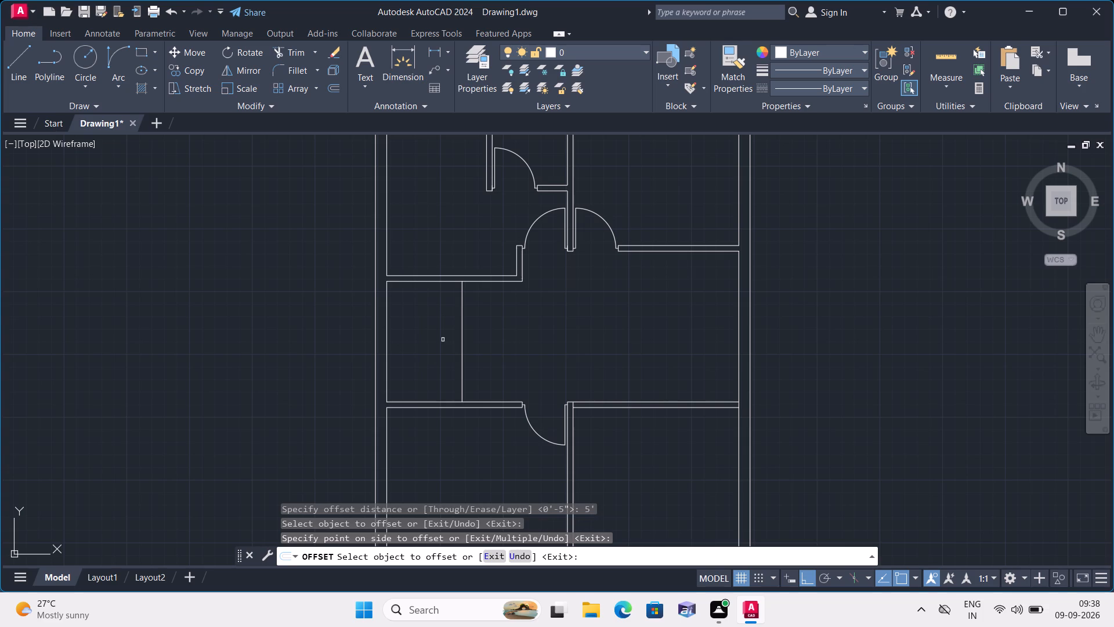
key(space)
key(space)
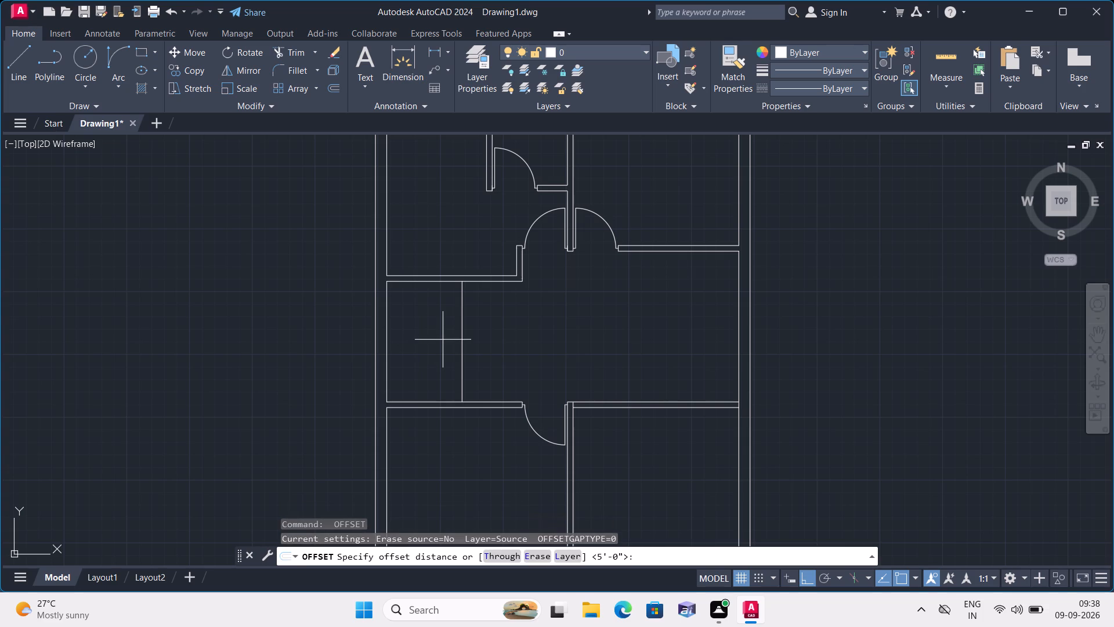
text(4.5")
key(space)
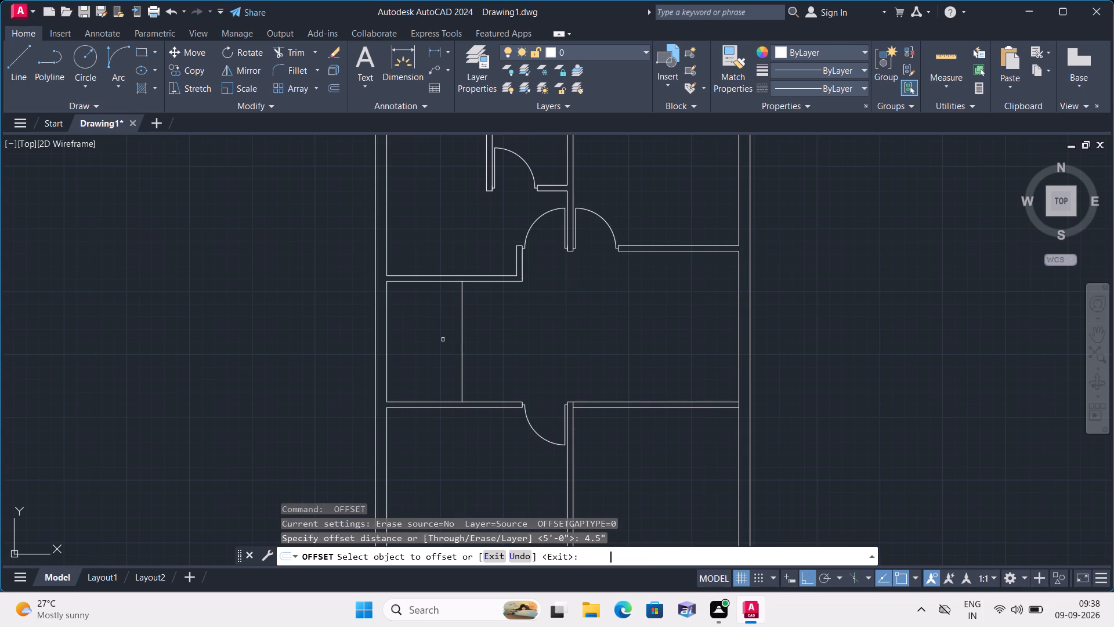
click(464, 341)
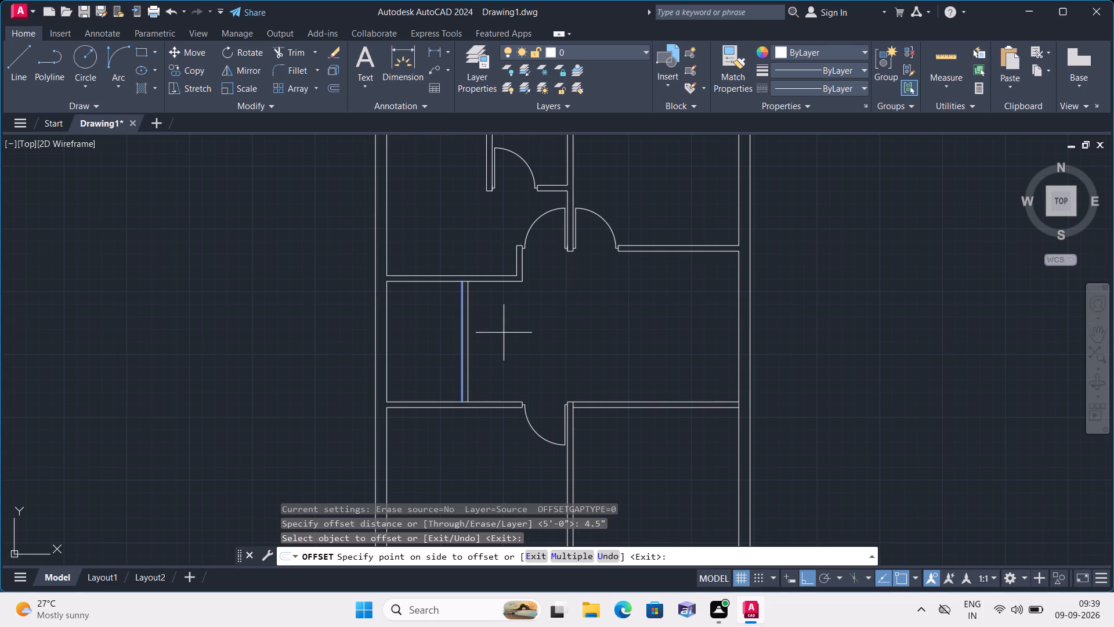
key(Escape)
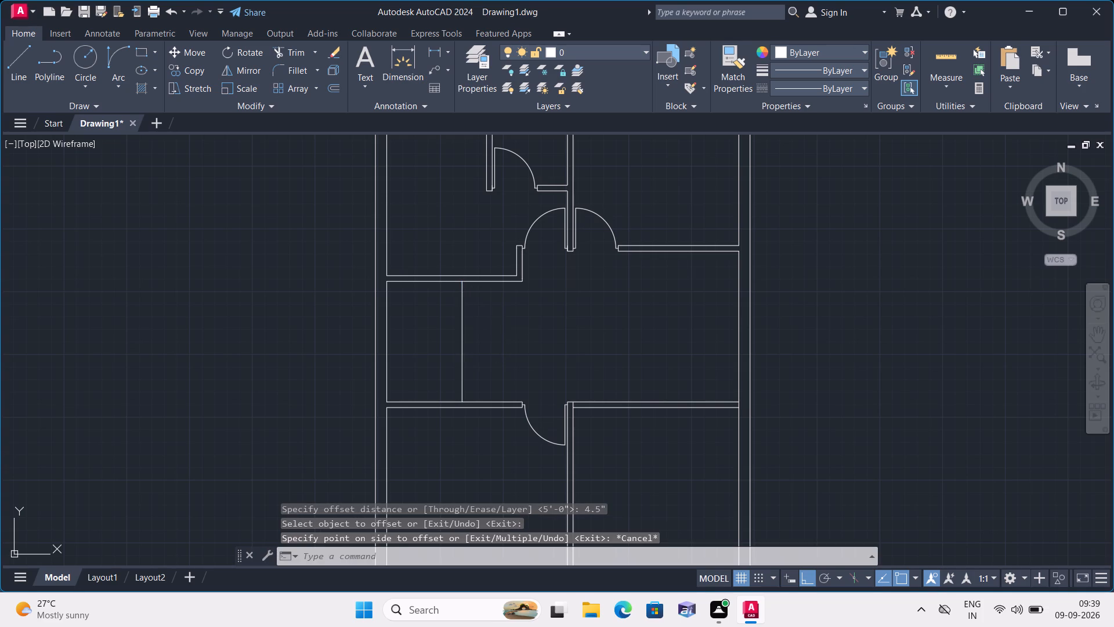
Erase the vertical line 5' east of the west outer wall in the middle room.
click(462, 355)
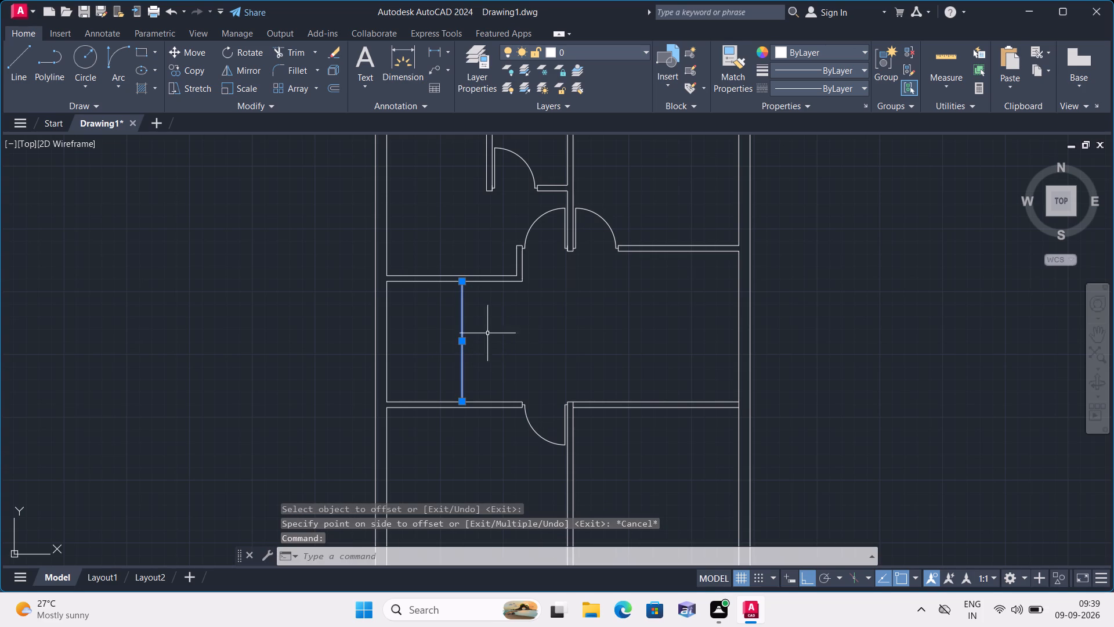
key(Delete)
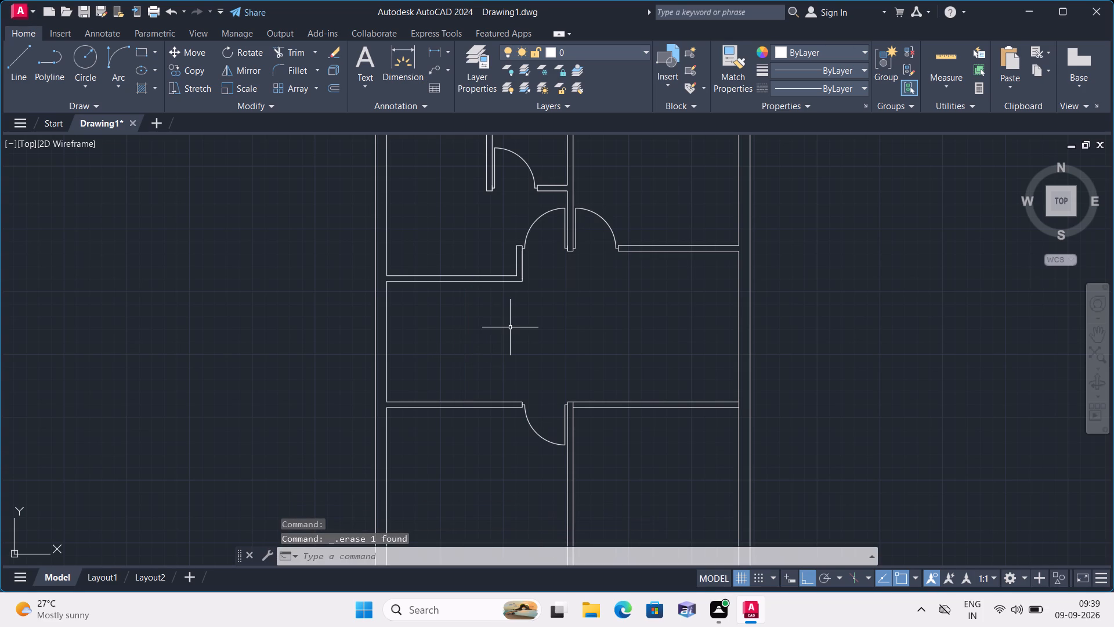
Offset the west outer wall's inner face line 9' east within the middle room.
text(offset)
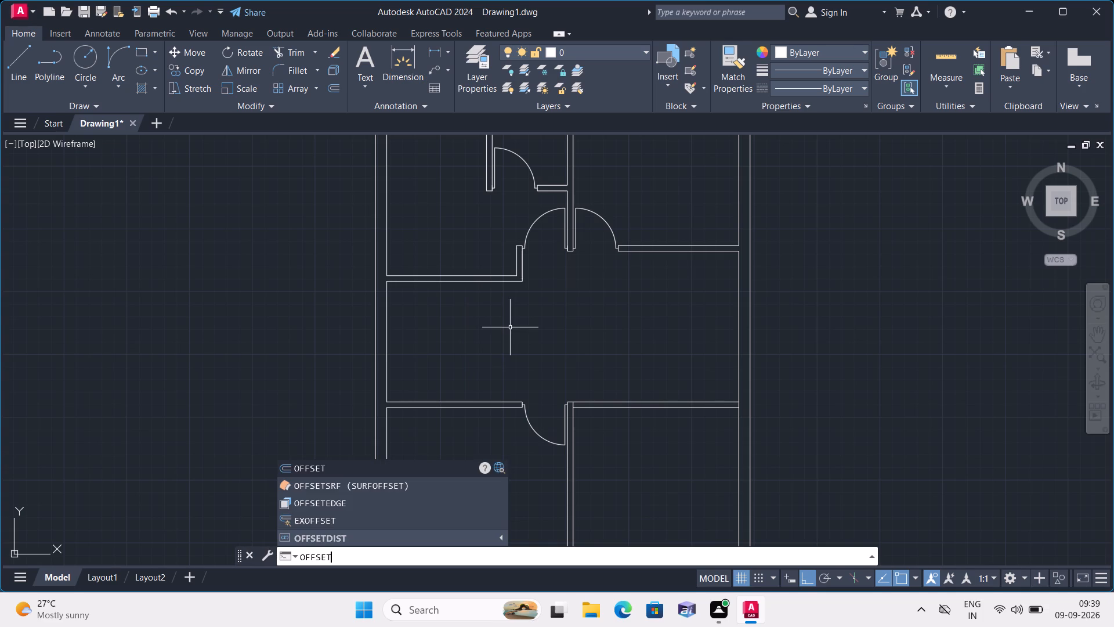
key(space)
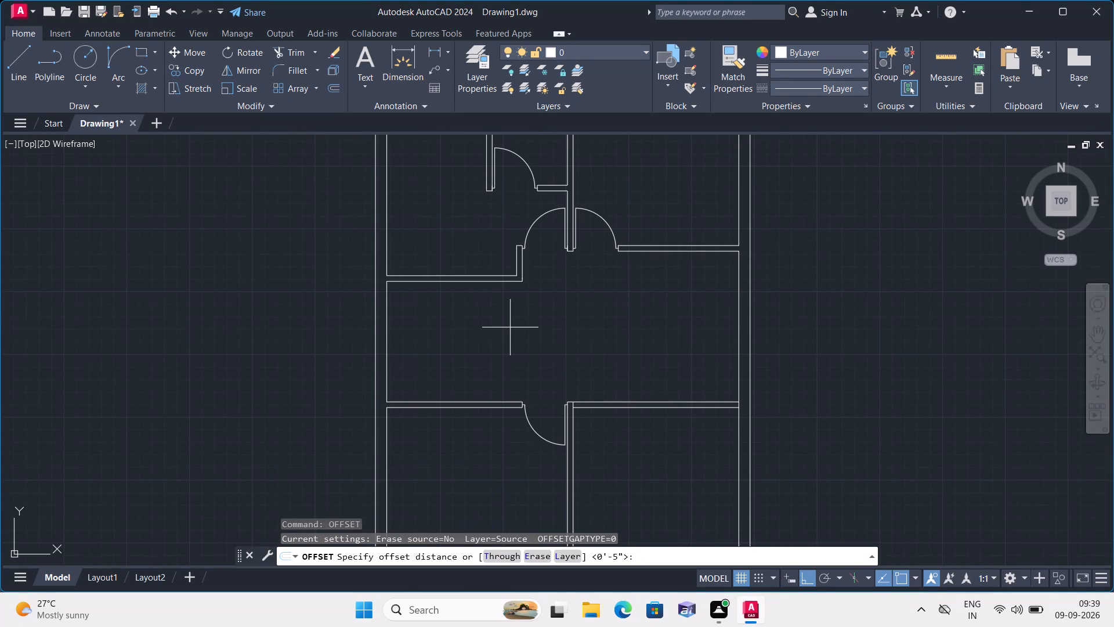
key(9)
text(')
key(space)
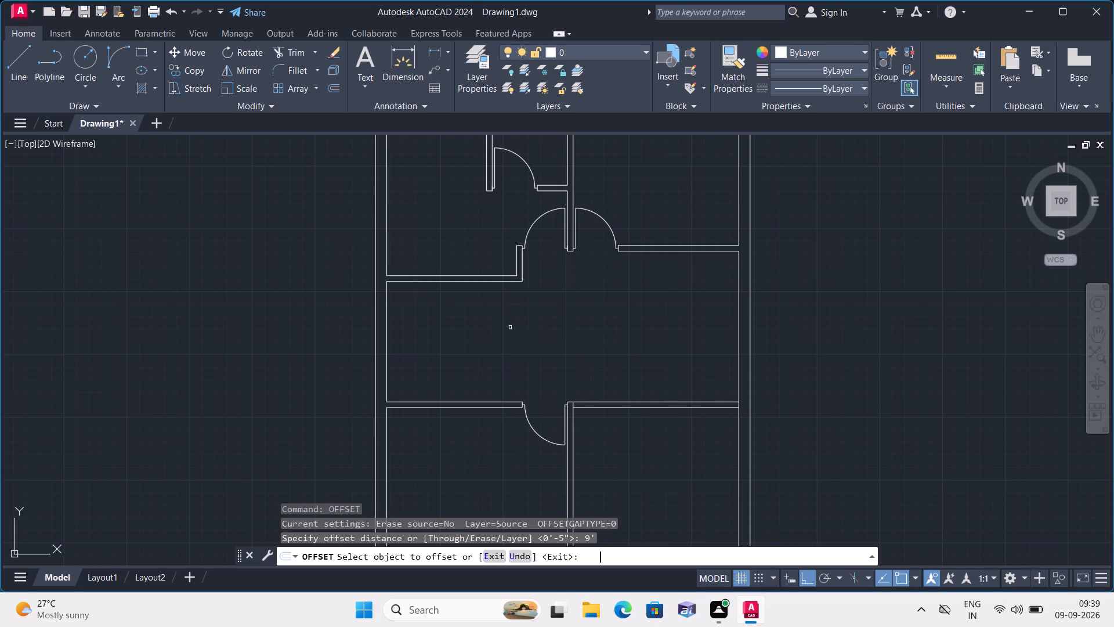
click(386, 341)
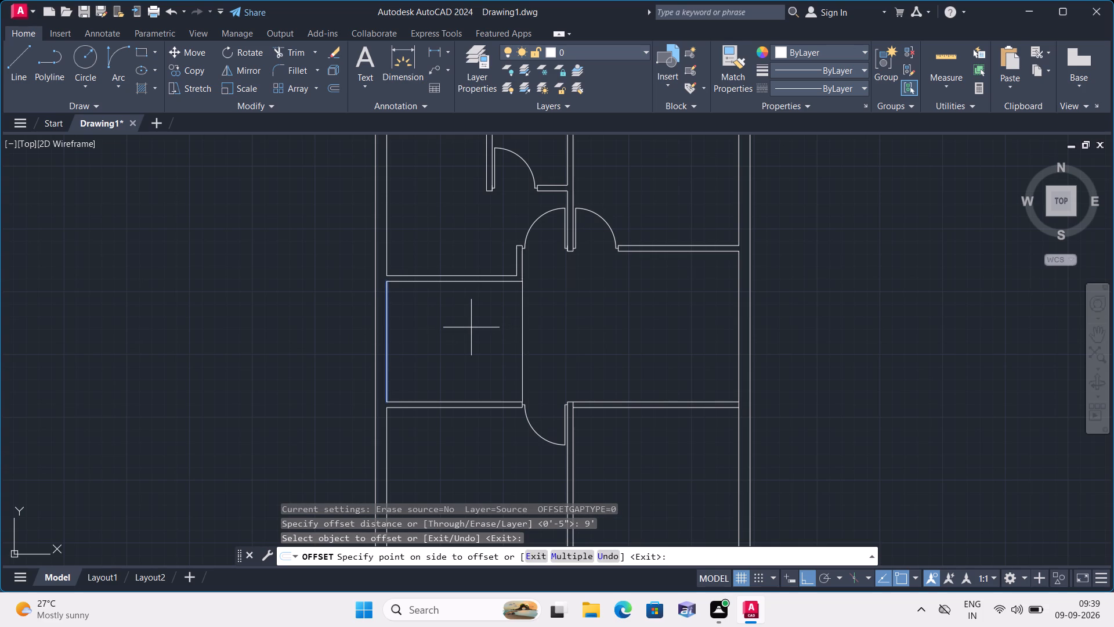
click(471, 327)
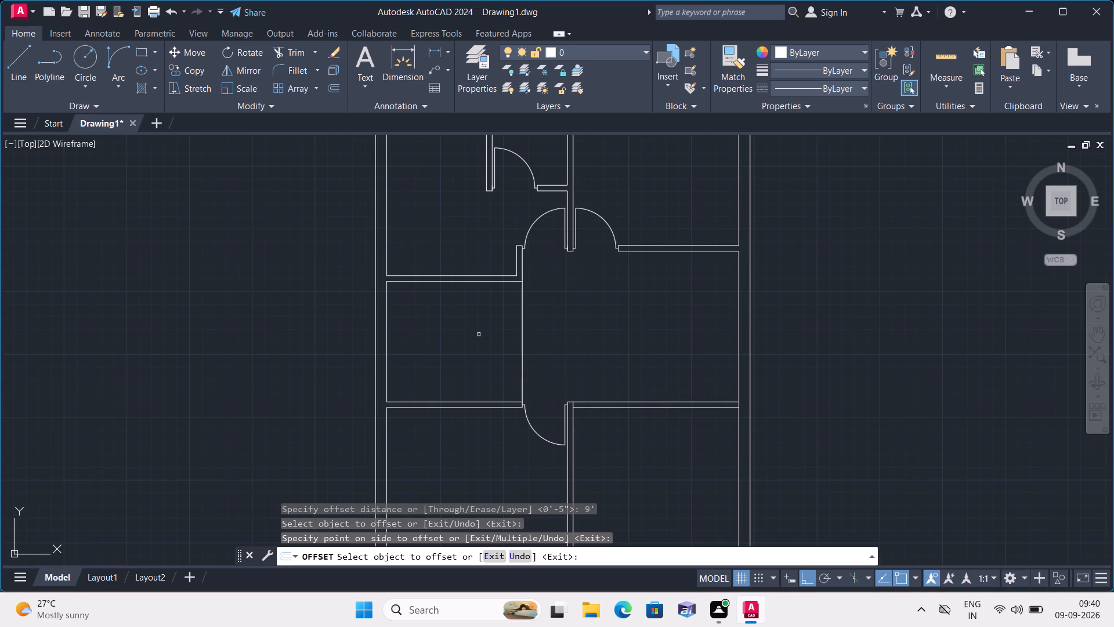
Offset the new vertical line in the middle room 4.5" west to form the partition's second face.
key(space)
key(space)
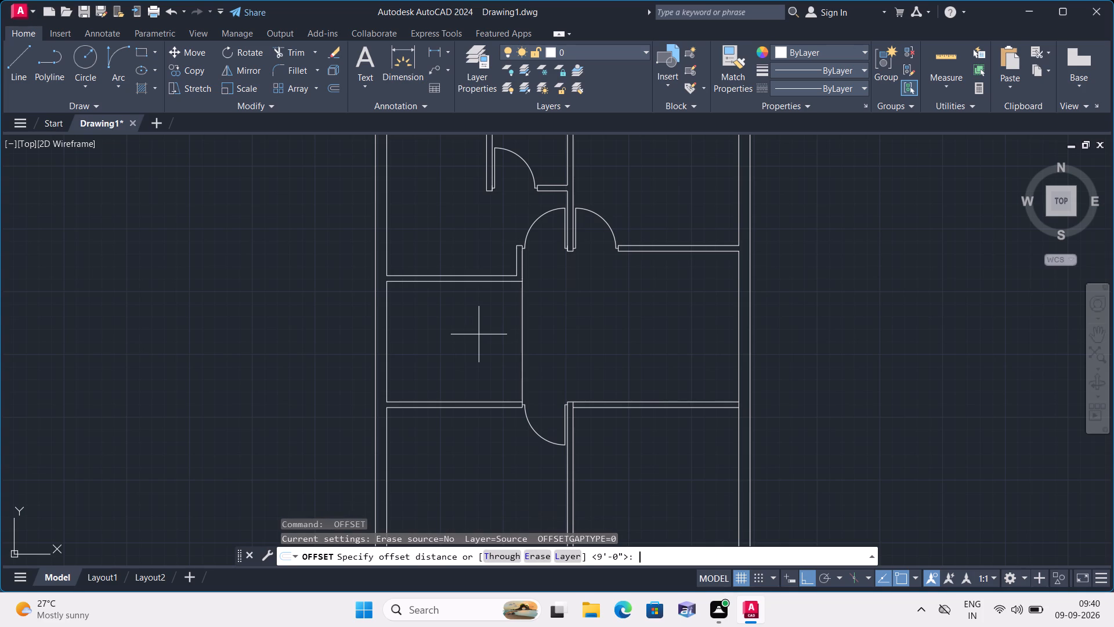
text(4.5")
key(space)
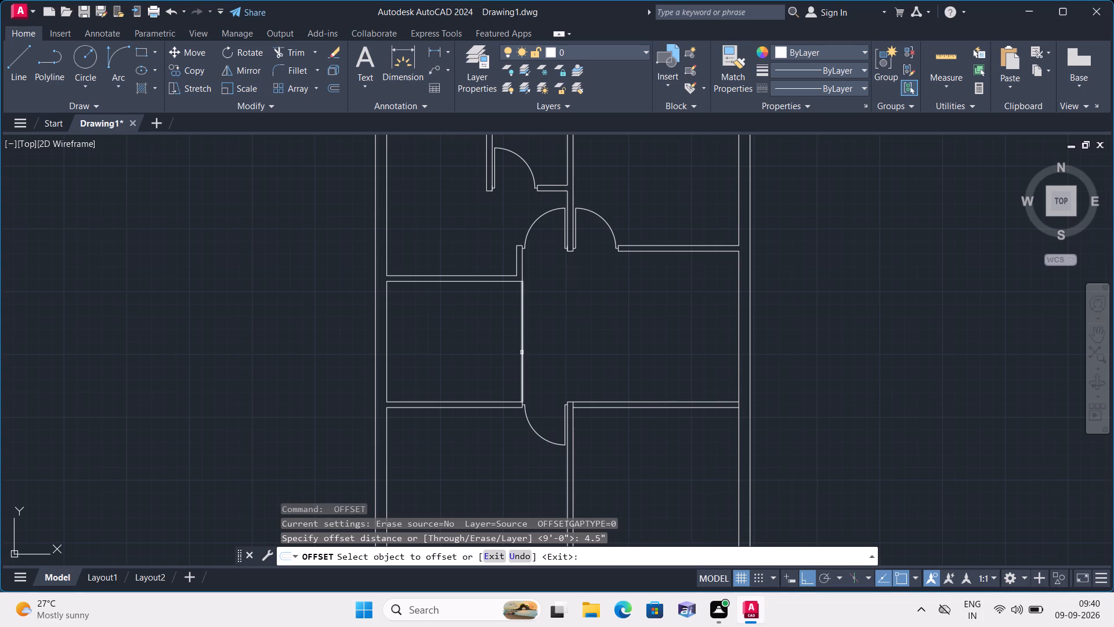
click(522, 352)
click(483, 354)
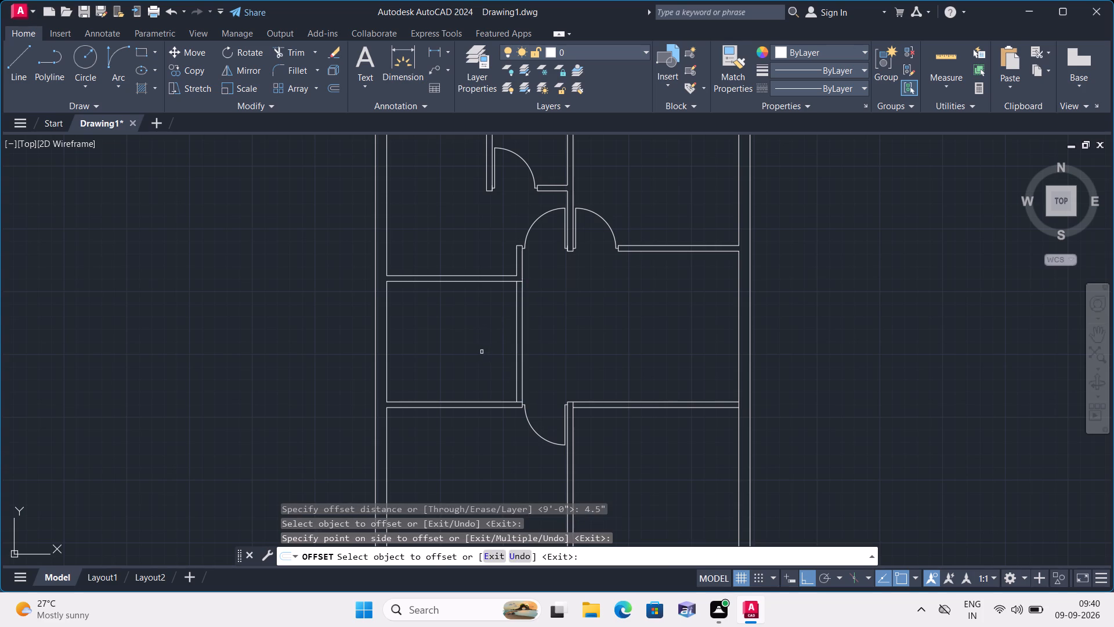
key(Escape)
Trim the upper west horizontal partition's south face line between the two faces of the new vertical partition.
text(trim)
key(space)
scroll(482, 352, down, 2)
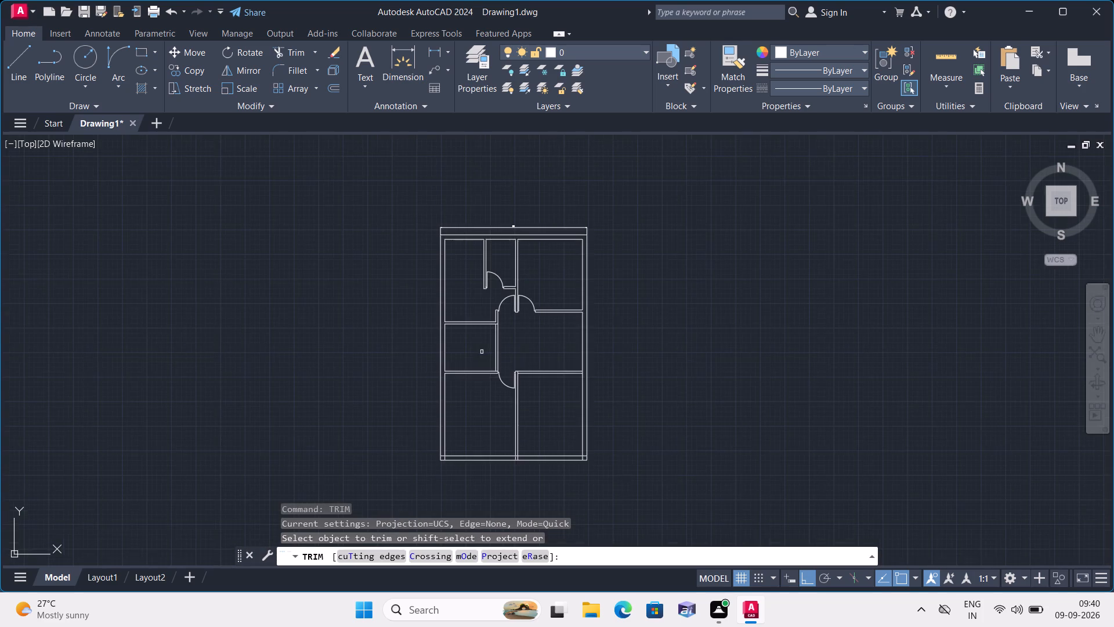
scroll(482, 352, up, 3)
scroll(564, 242, up, 2)
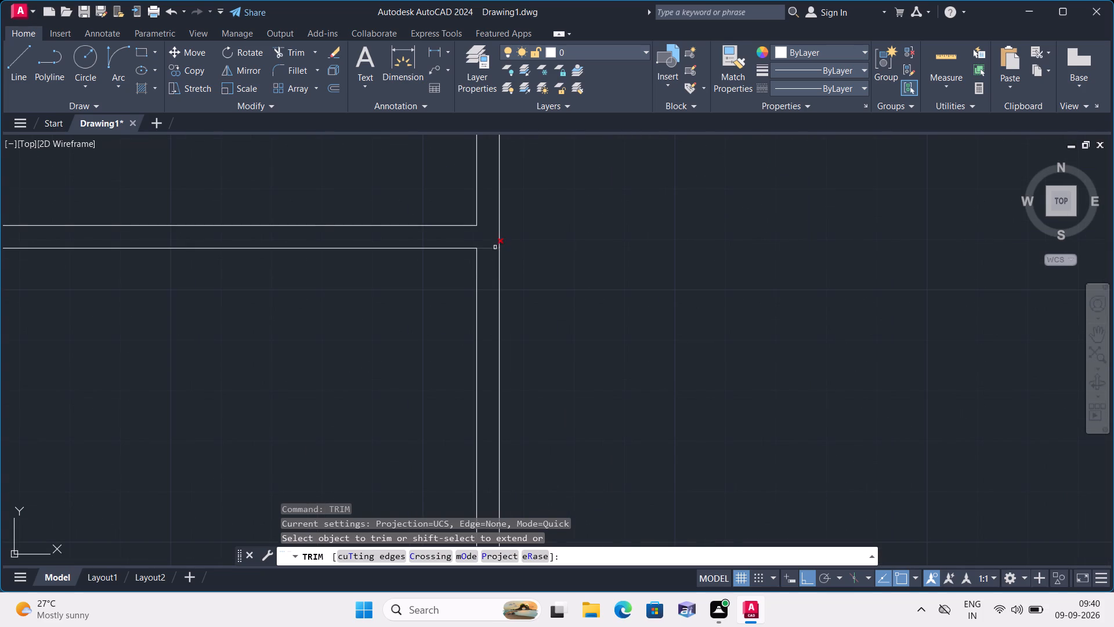
click(492, 247)
scroll(491, 266, down, 2)
middle_drag(559, 326, 554, 278)
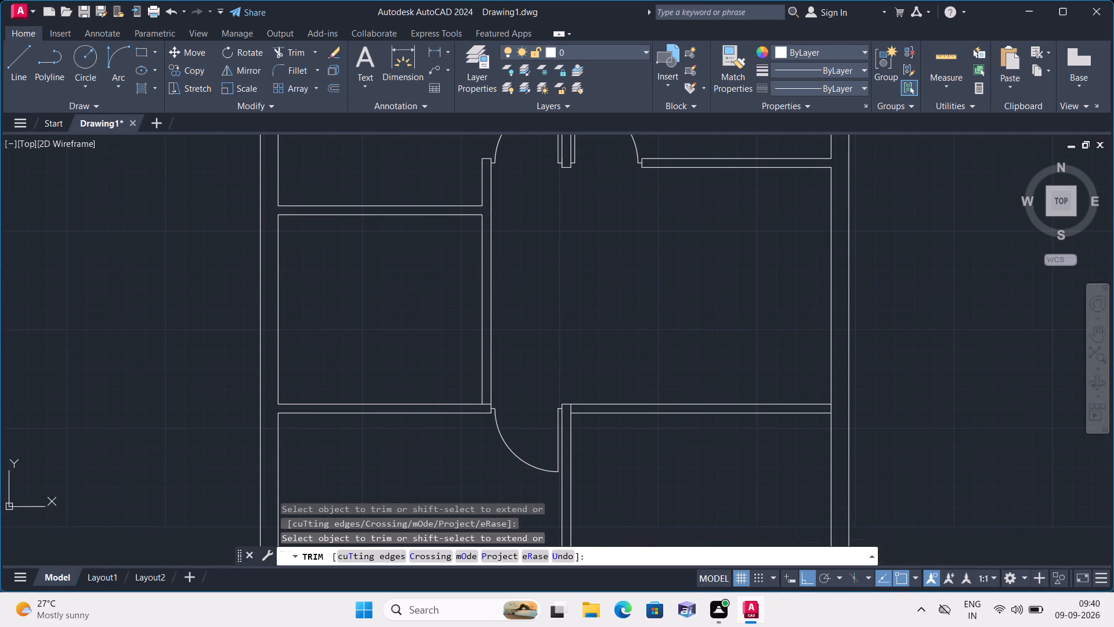
key(space)
Draw a helper line across the new partition's south end, joining its two faces at the lower horizontal partition.
key(l)
key(space)
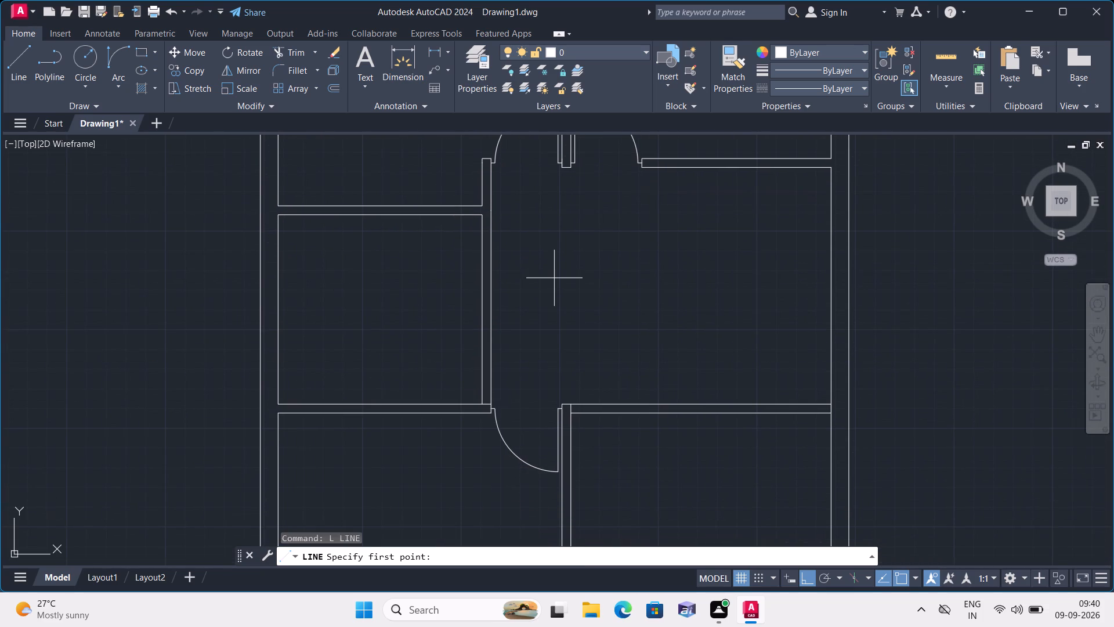
scroll(554, 278, down, 2)
scroll(554, 278, up, 2)
scroll(462, 377, up, 2)
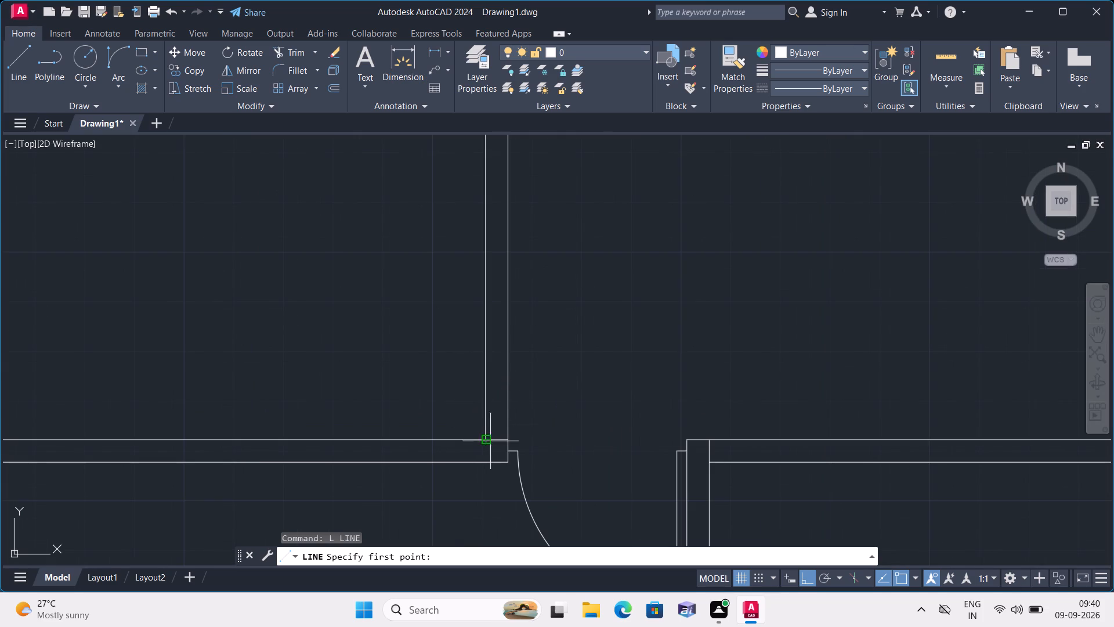
click(488, 441)
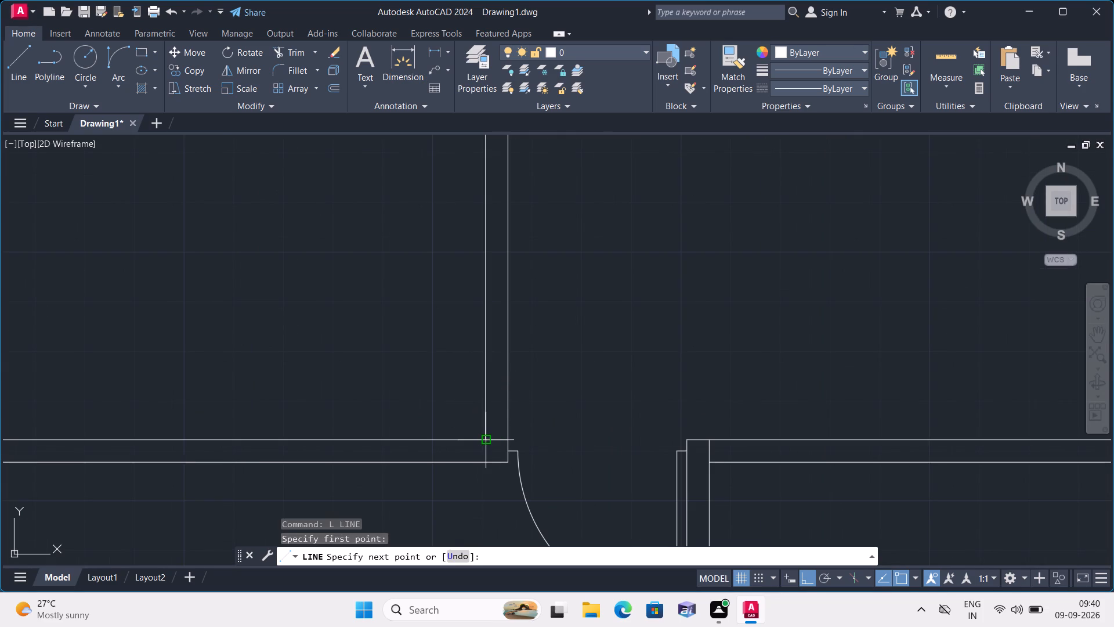
click(506, 441)
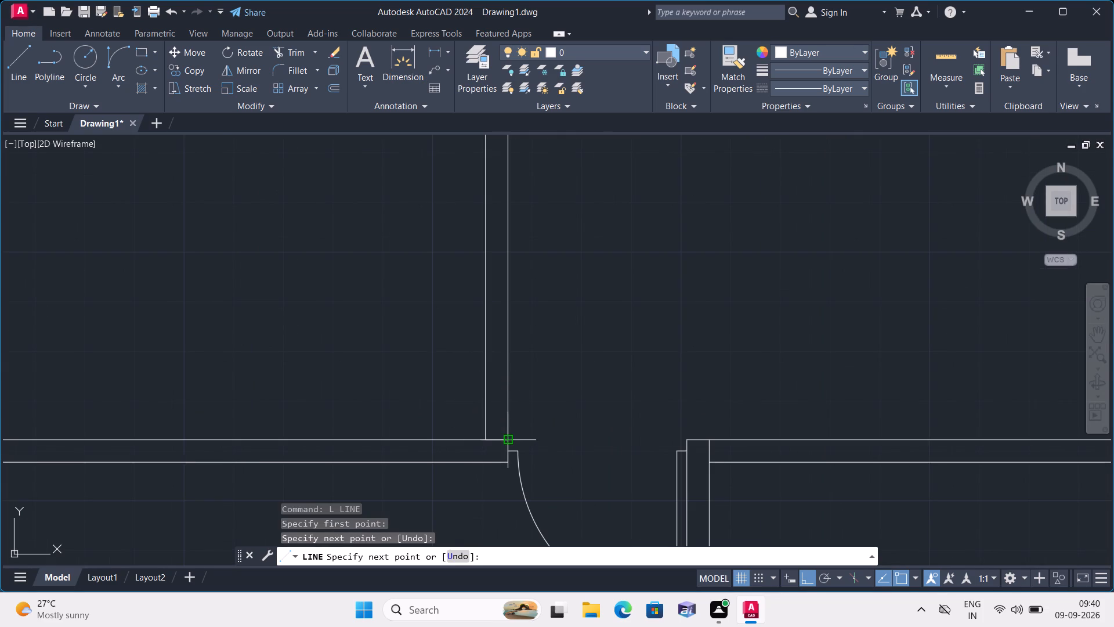
key(space)
From the helper line's midpoint, draw a door outline with a 2" segment north and a 2'8" segment west.
key(space)
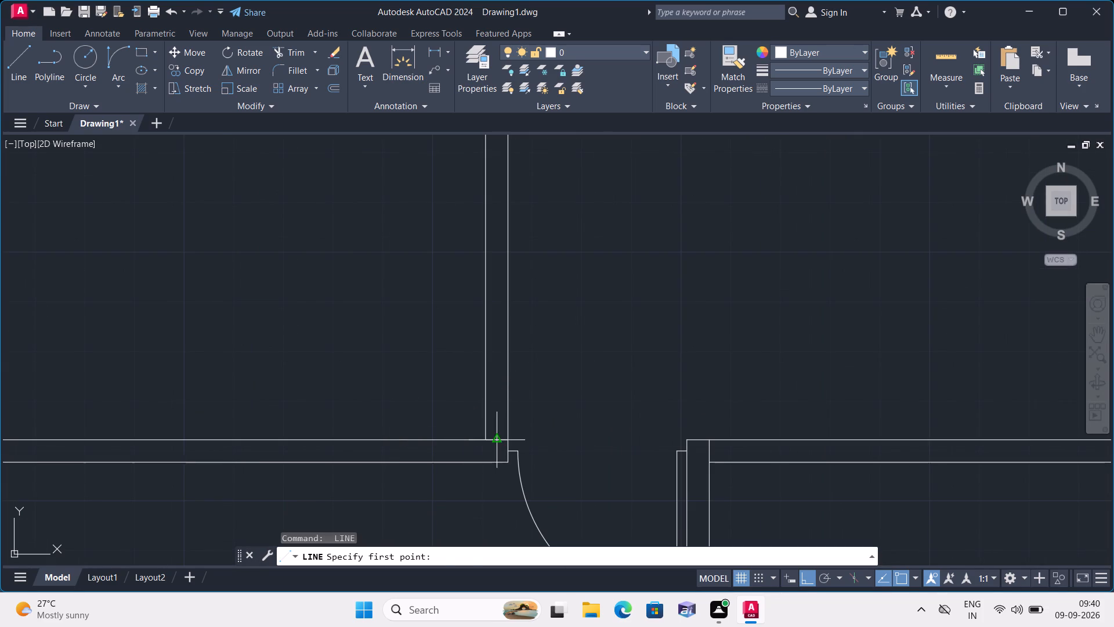
click(500, 442)
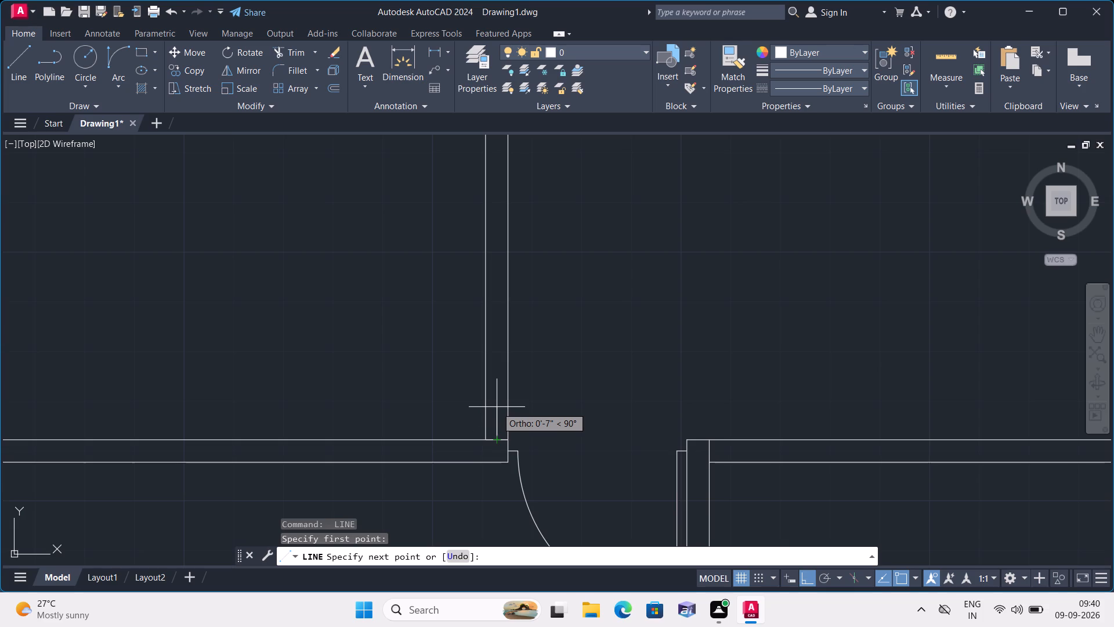
text(2")
key(space)
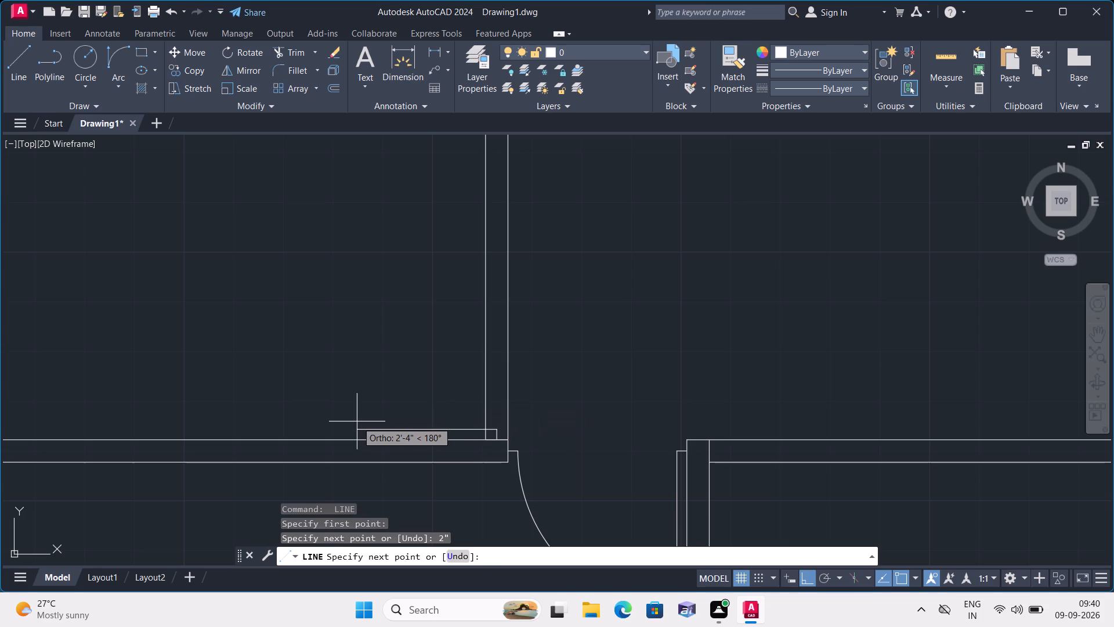
text(2'8")
key(space)
key(Escape)
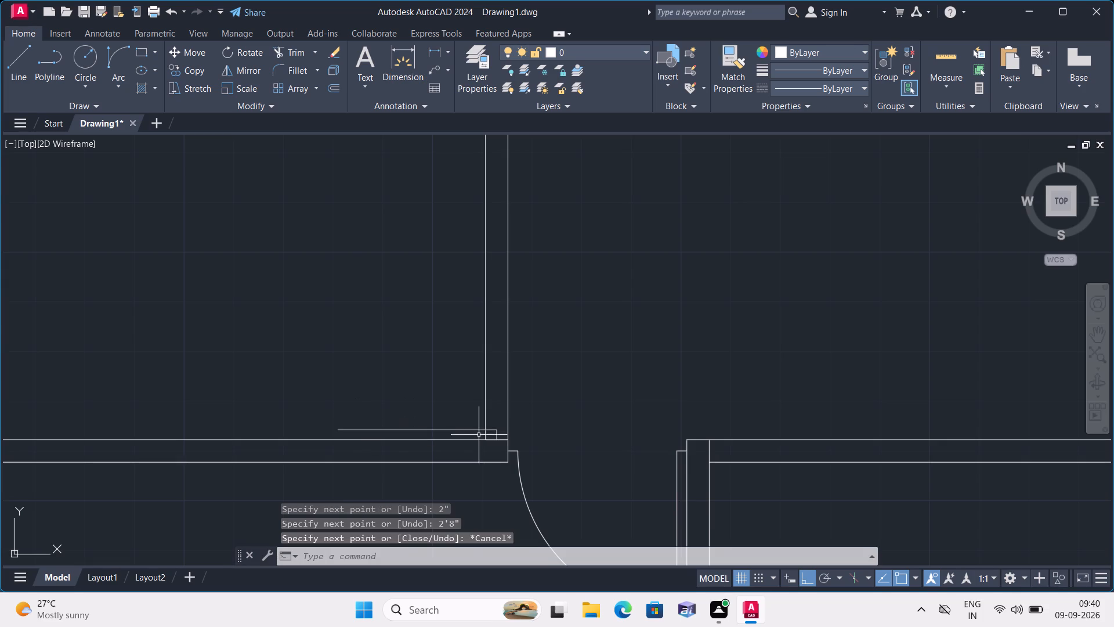
Erase the helper line across the new partition's south end.
scroll(504, 441, up, 3)
click(481, 438)
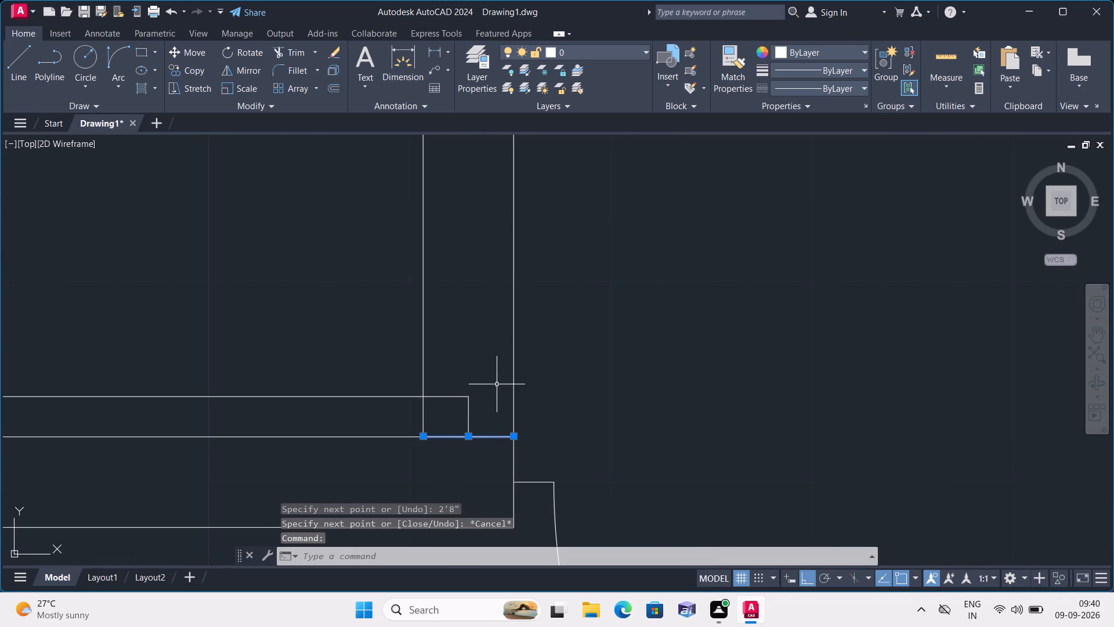
key(Delete)
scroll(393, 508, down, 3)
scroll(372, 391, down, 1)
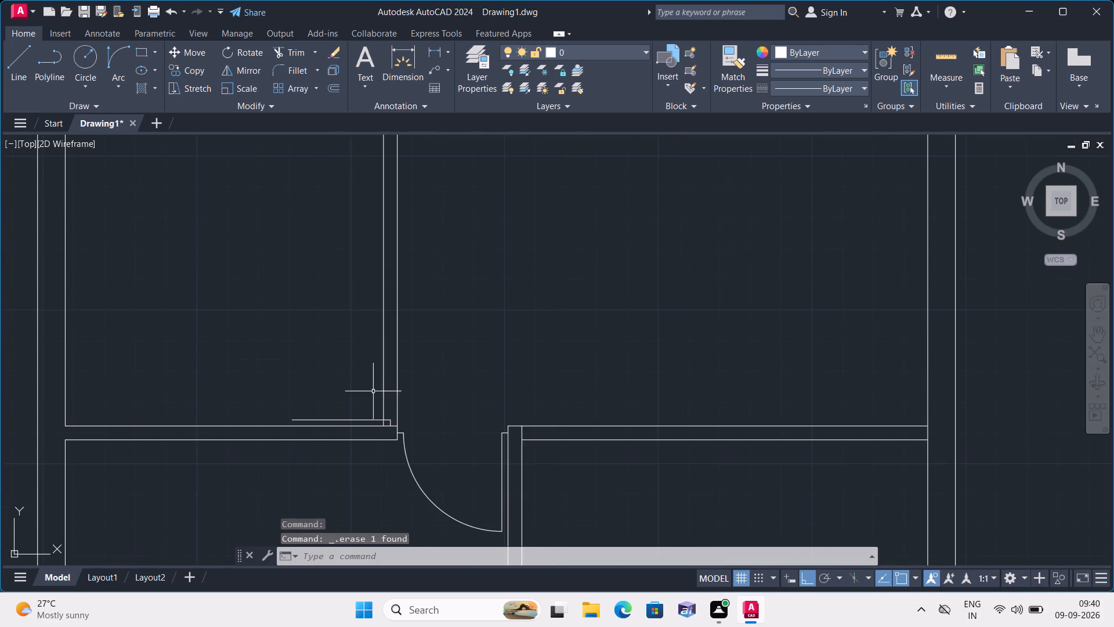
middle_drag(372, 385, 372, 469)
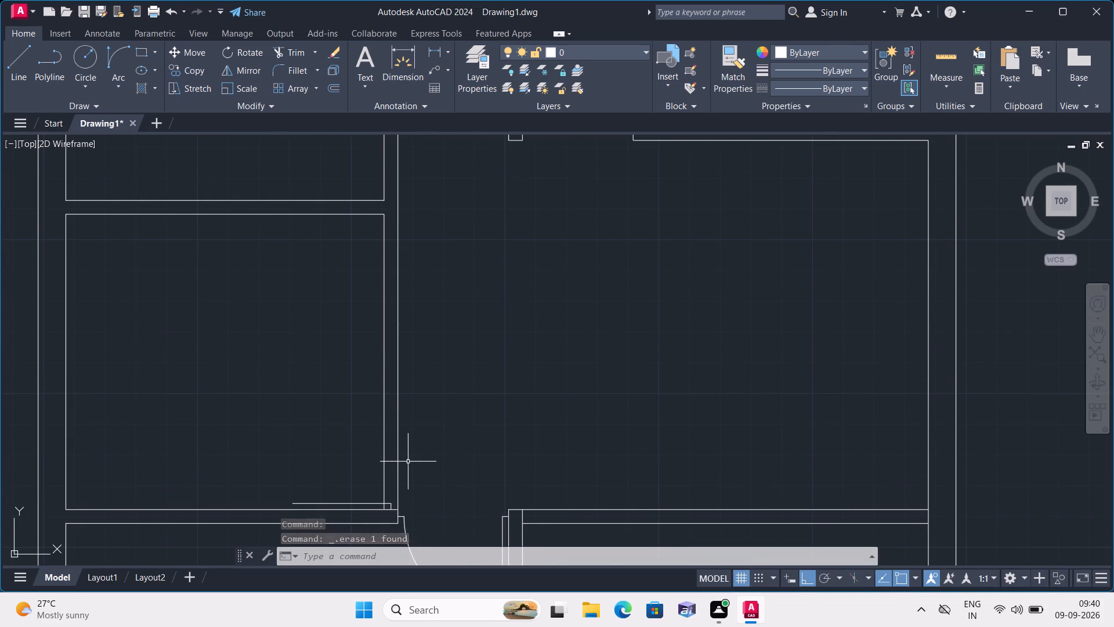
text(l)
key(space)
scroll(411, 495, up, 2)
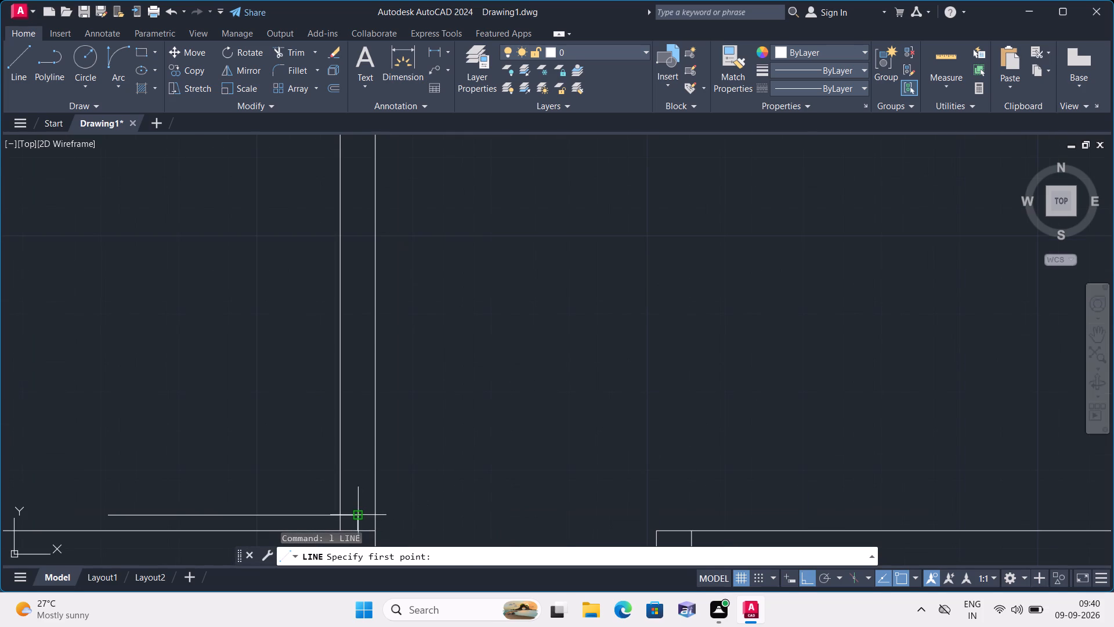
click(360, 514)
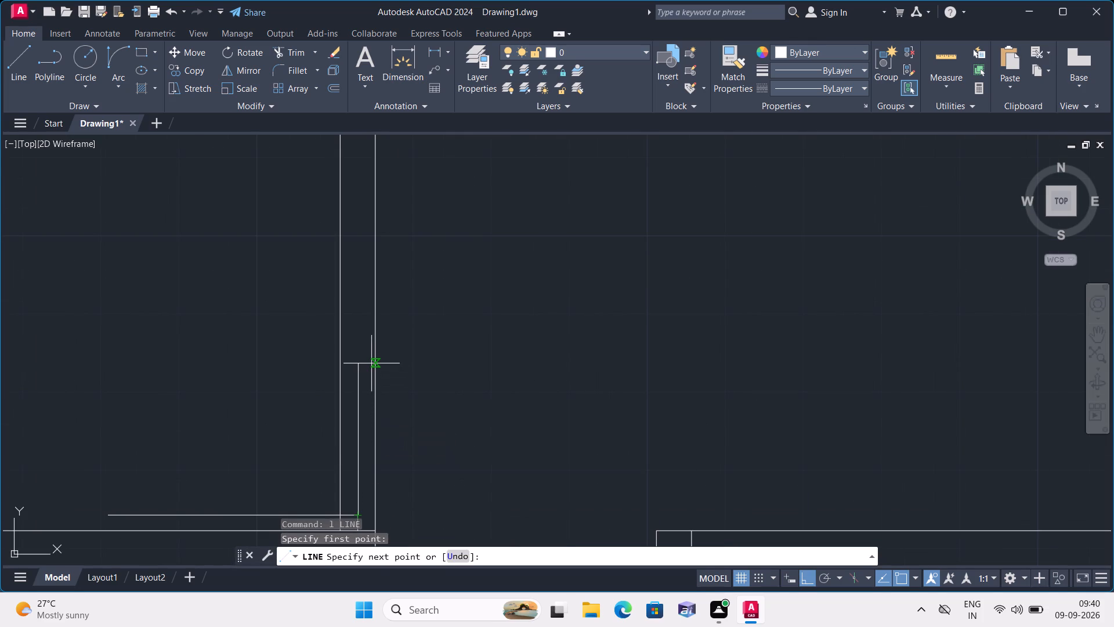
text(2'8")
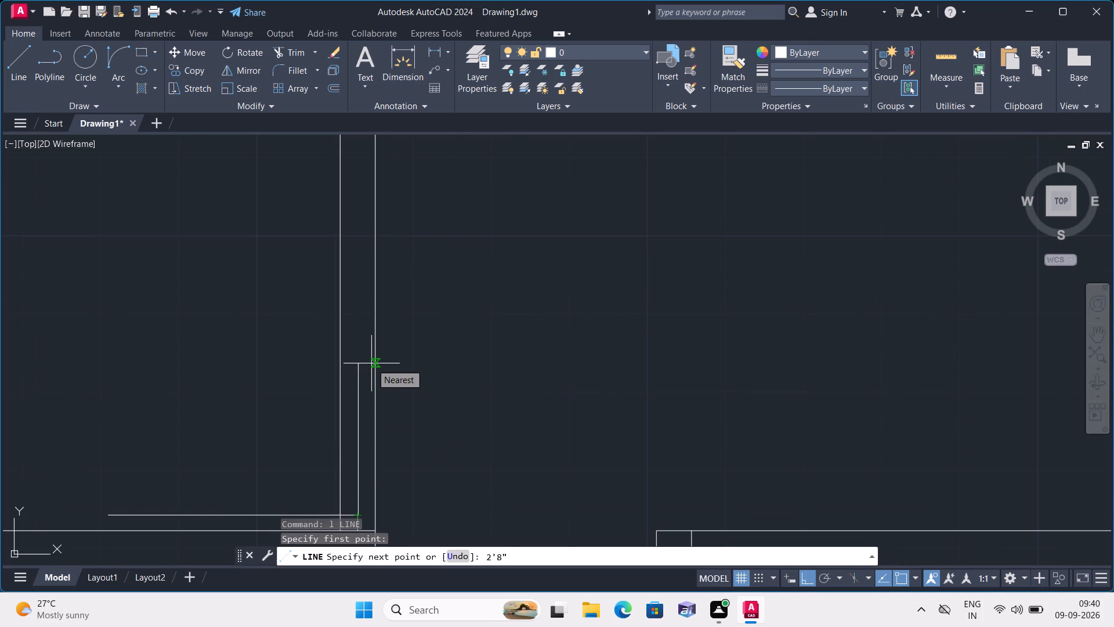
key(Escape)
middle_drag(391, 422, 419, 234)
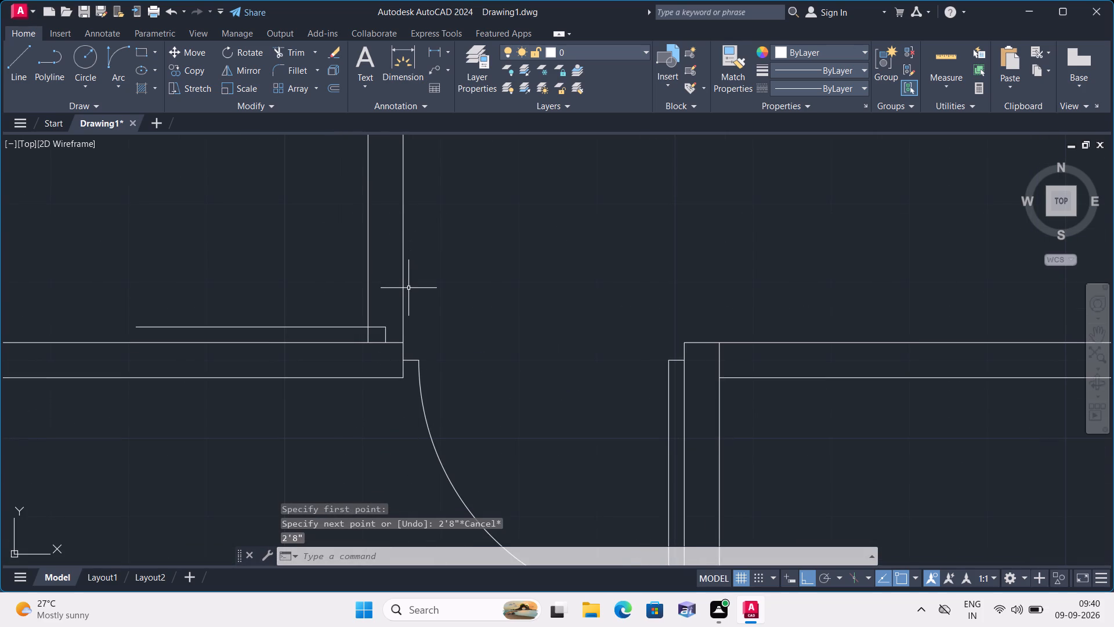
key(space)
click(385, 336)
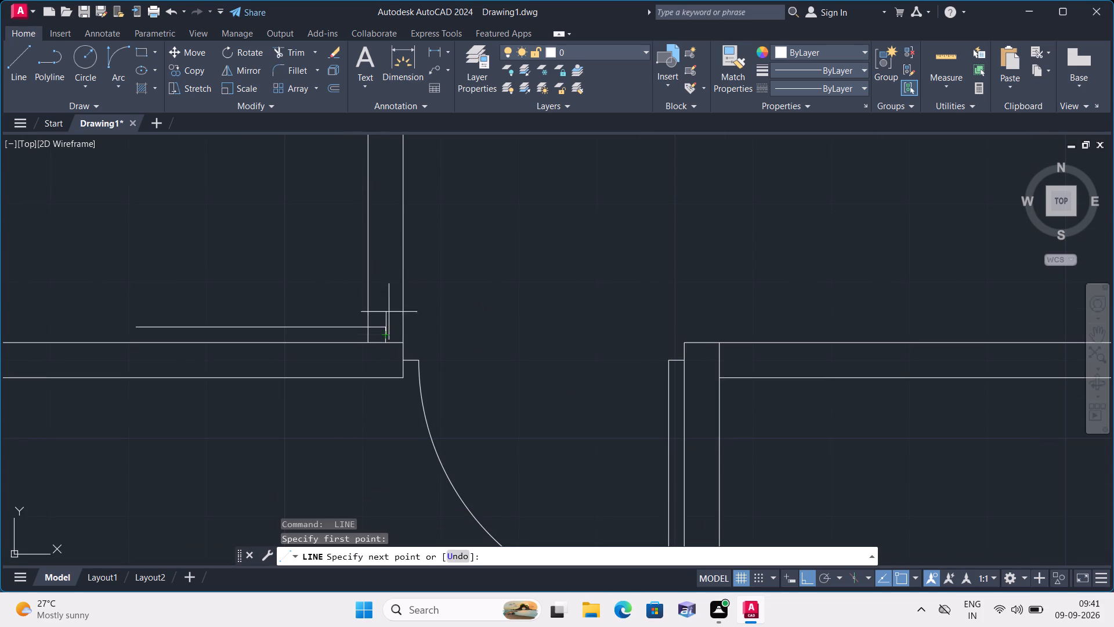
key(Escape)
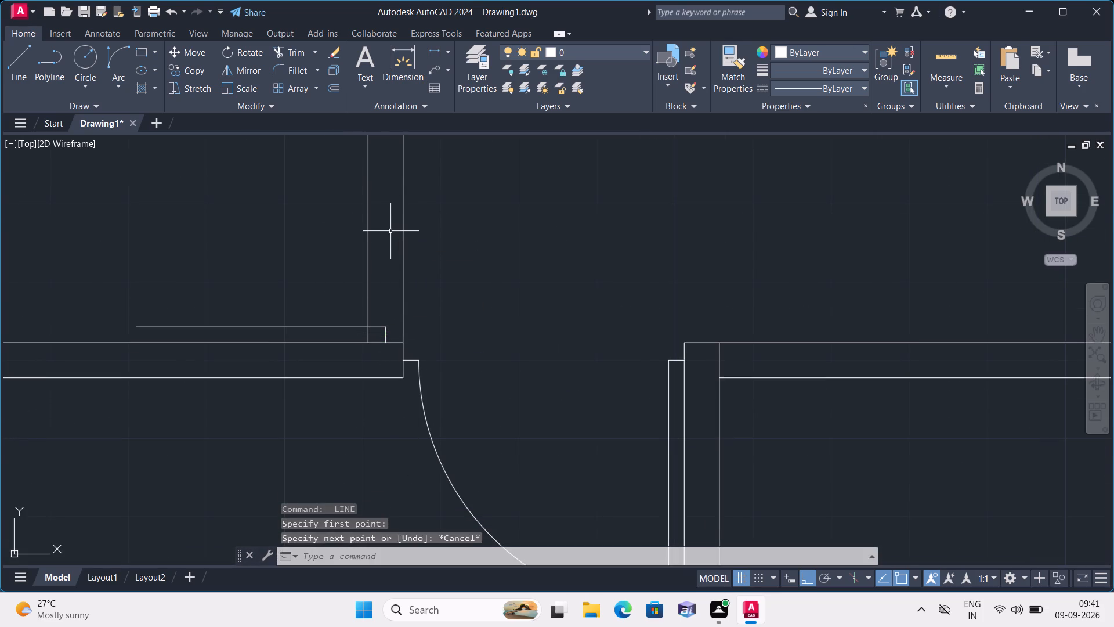
From the new partition's southeast corner, draw a line 3' north and across to its west face, marking the door opening.
key(space)
click(406, 341)
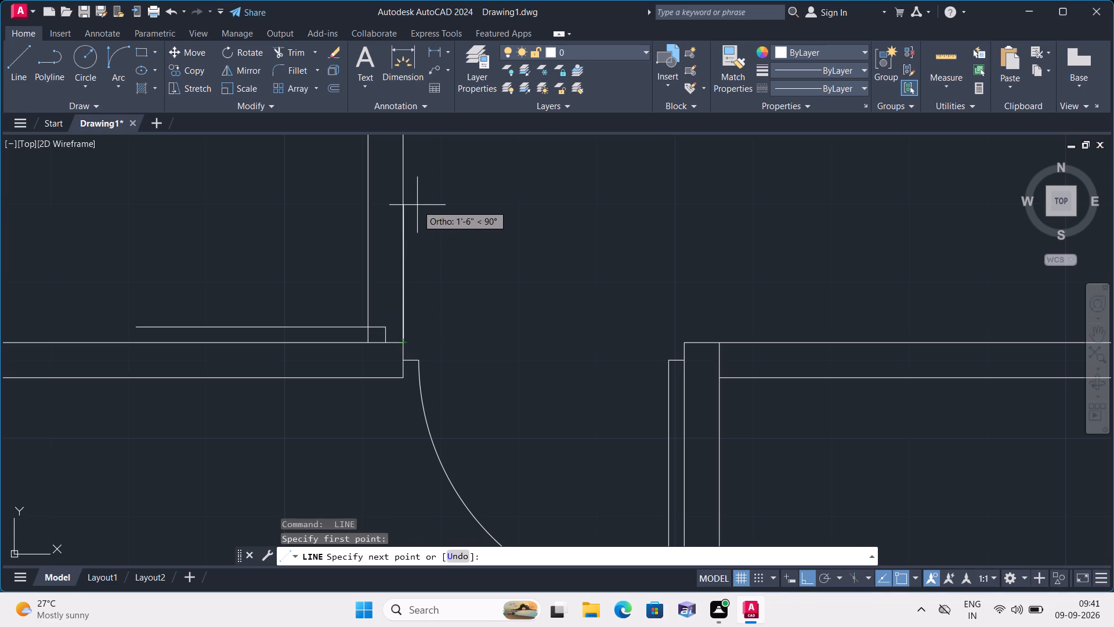
middle_drag(417, 204, 429, 298)
text(3')
key(space)
scroll(375, 196, down, 2)
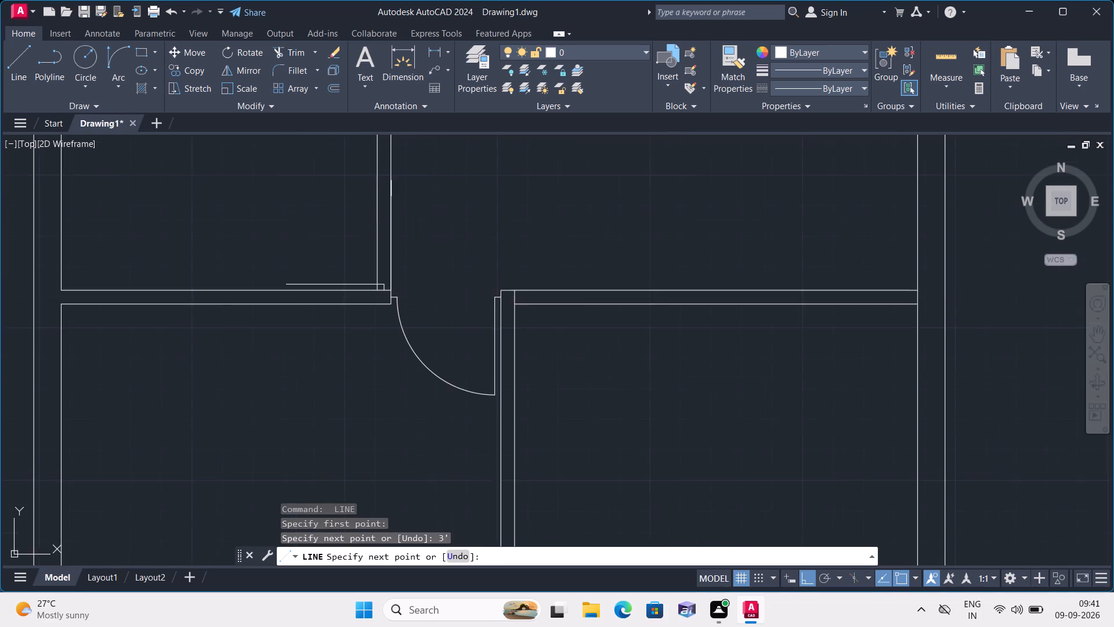
middle_drag(375, 208, 377, 232)
scroll(372, 212, up, 3)
click(392, 180)
key(space)
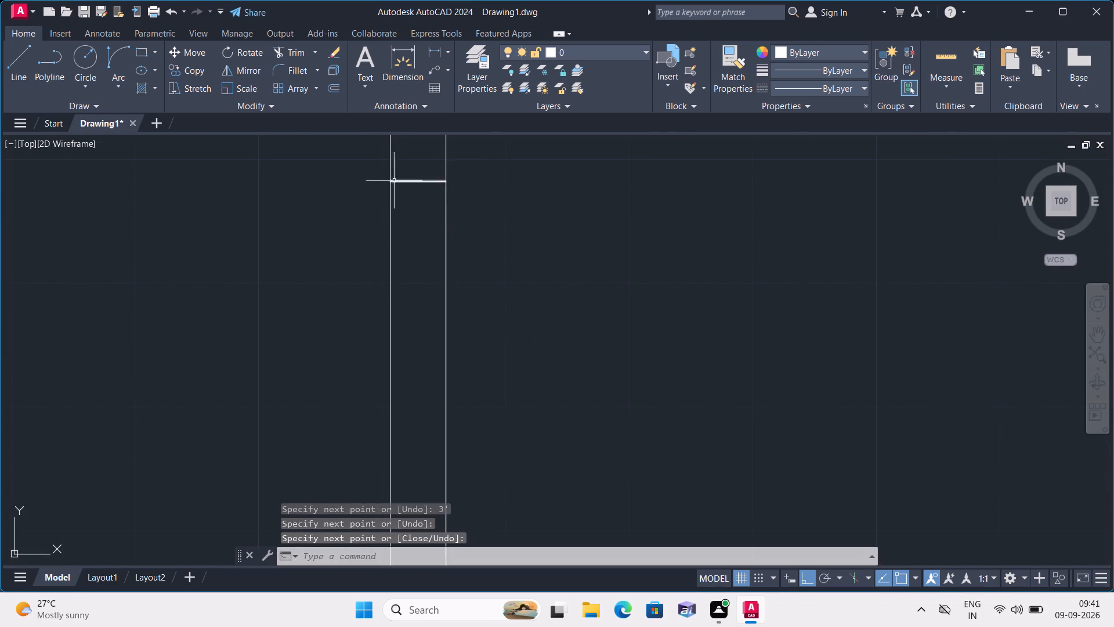
Draw a 2" segment south from the midpoint of the opening's north jamb line.
key(space)
click(422, 179)
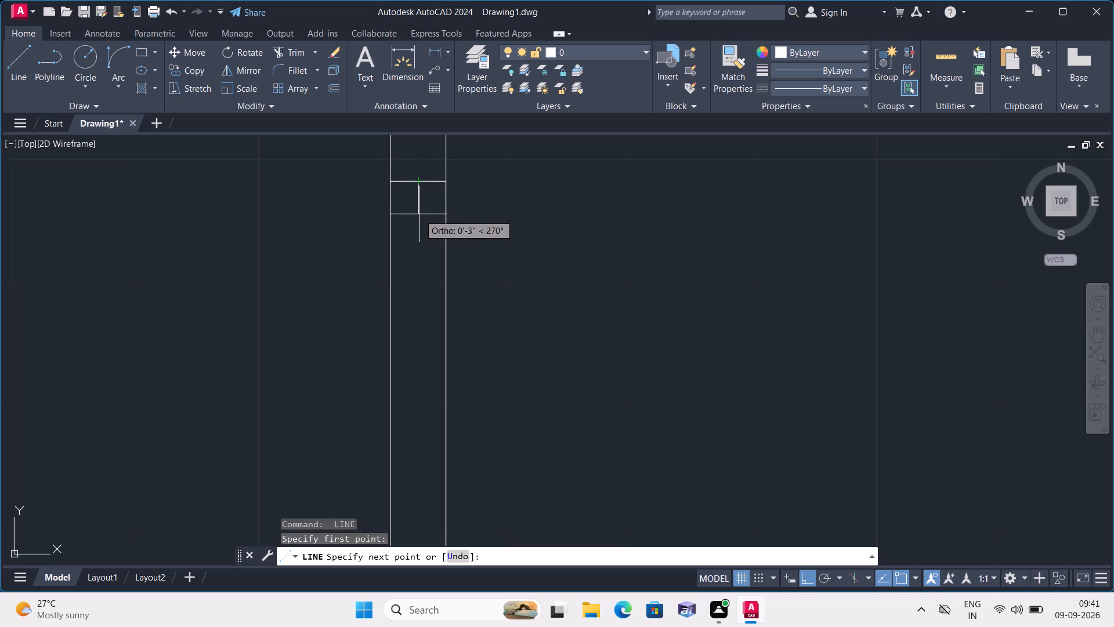
key(2)
text(")
key(space)
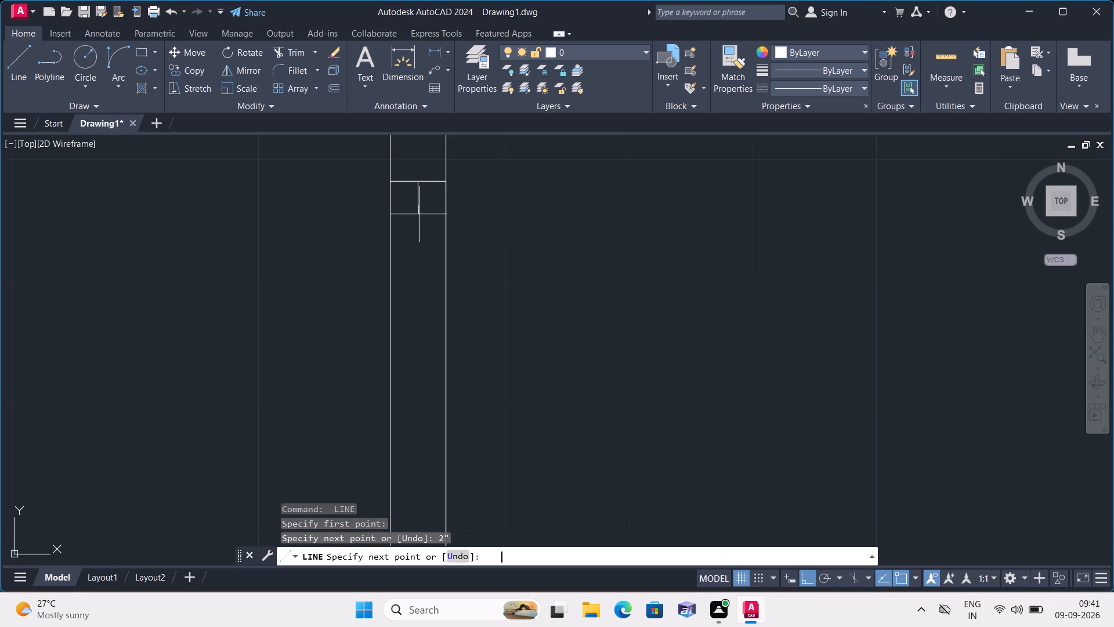
key(Escape)
Erase the 3' helper line along the partition's east face.
click(431, 182)
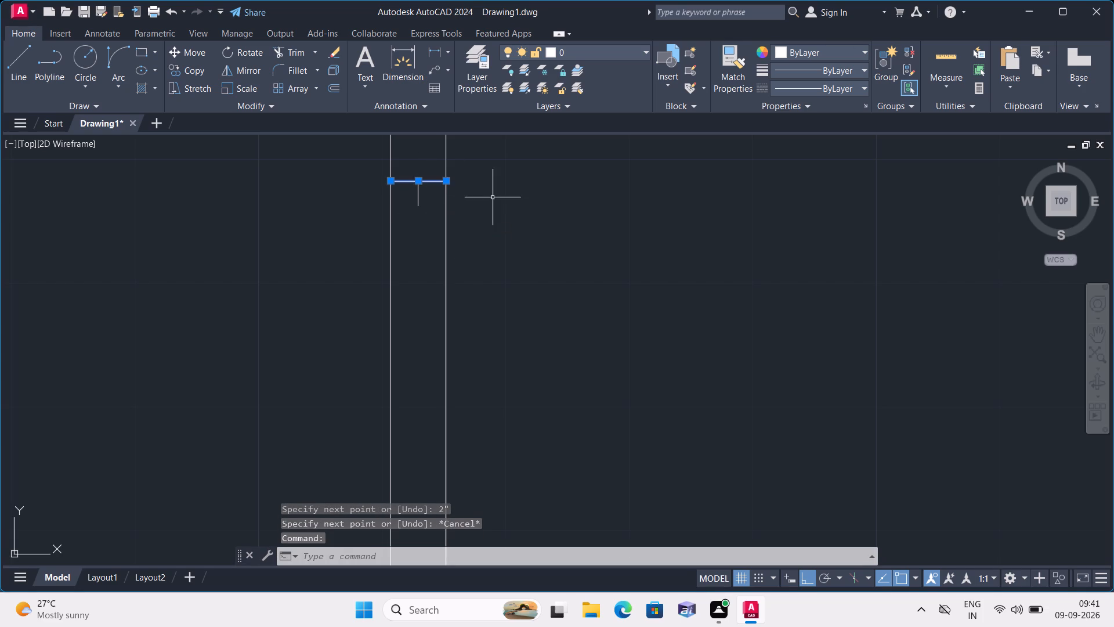
key(Escape)
click(446, 256)
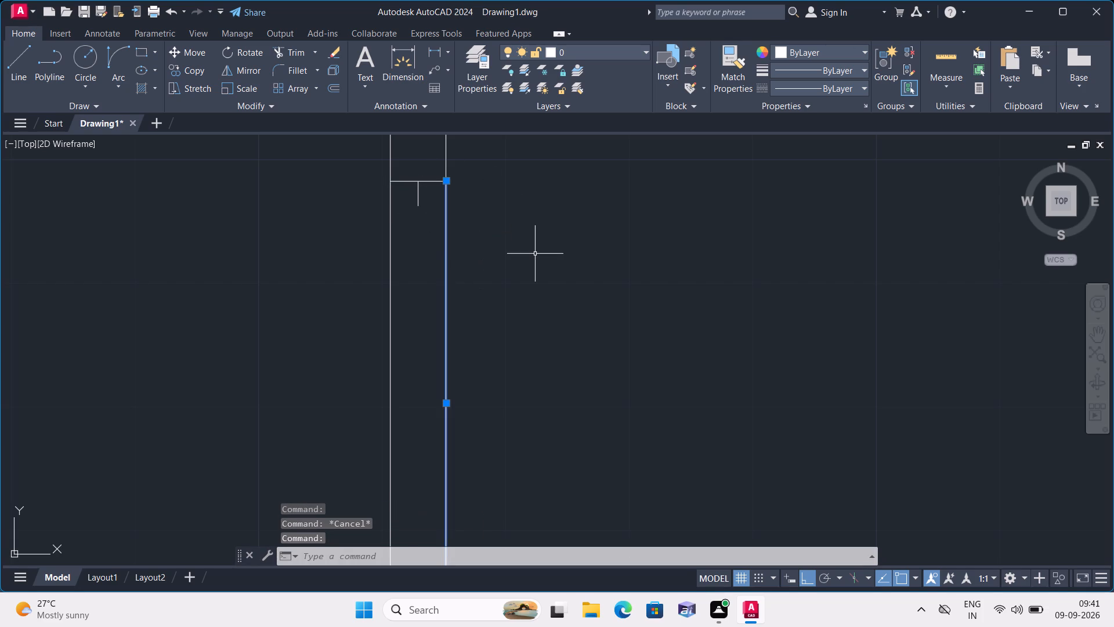
key(Delete)
Draw the door swing as a start-end-direction arc from the leaf's west end to the north jamb's 2" segment, starting northward.
scroll(512, 246, down, 2)
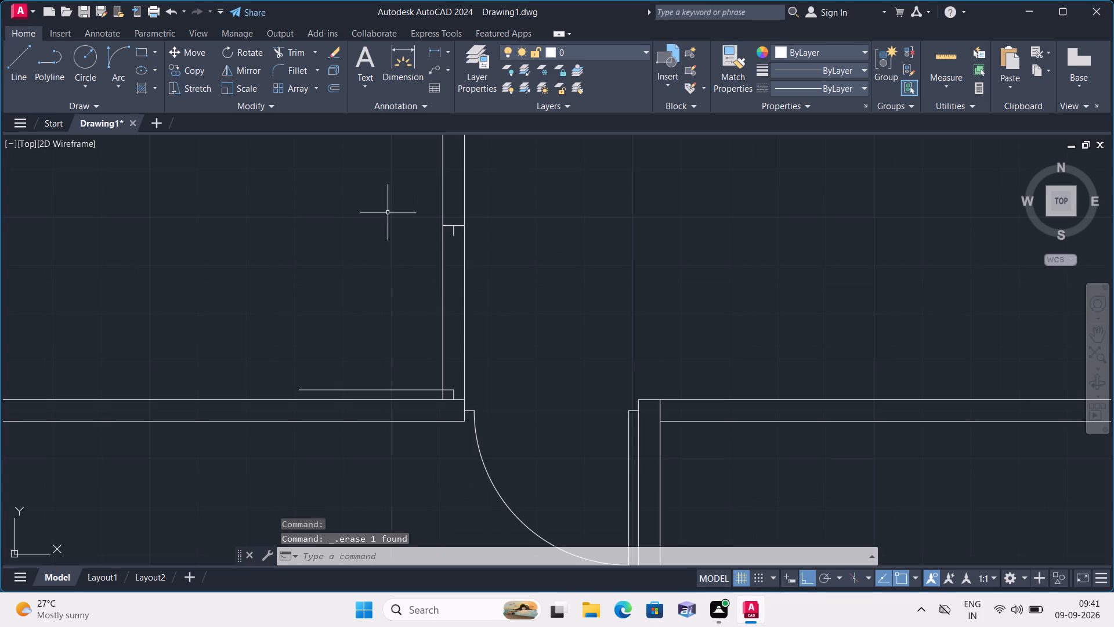
click(119, 85)
click(138, 264)
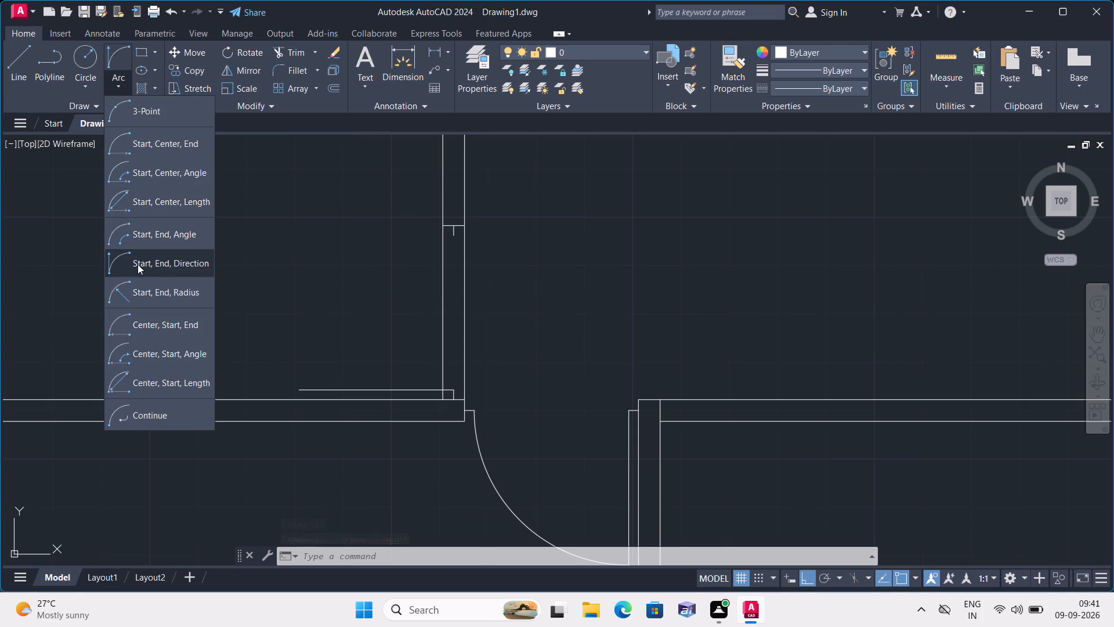
click(297, 386)
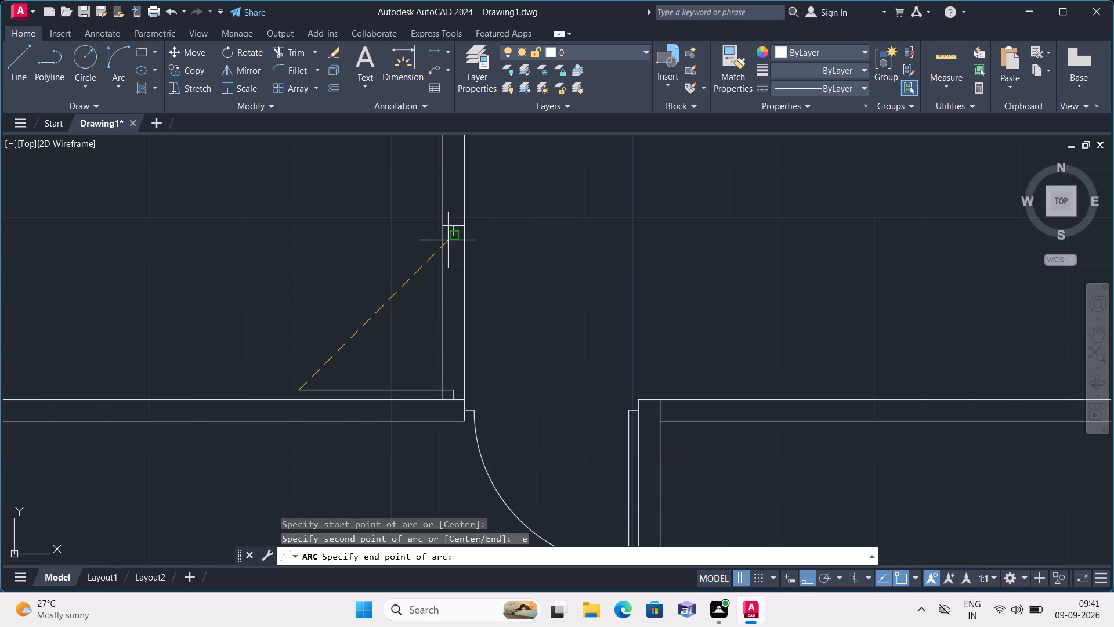
click(454, 236)
click(306, 223)
Trim the short piece of the partition's west face line between the door leaf and the lower horizontal partition.
scroll(306, 224, down, 1)
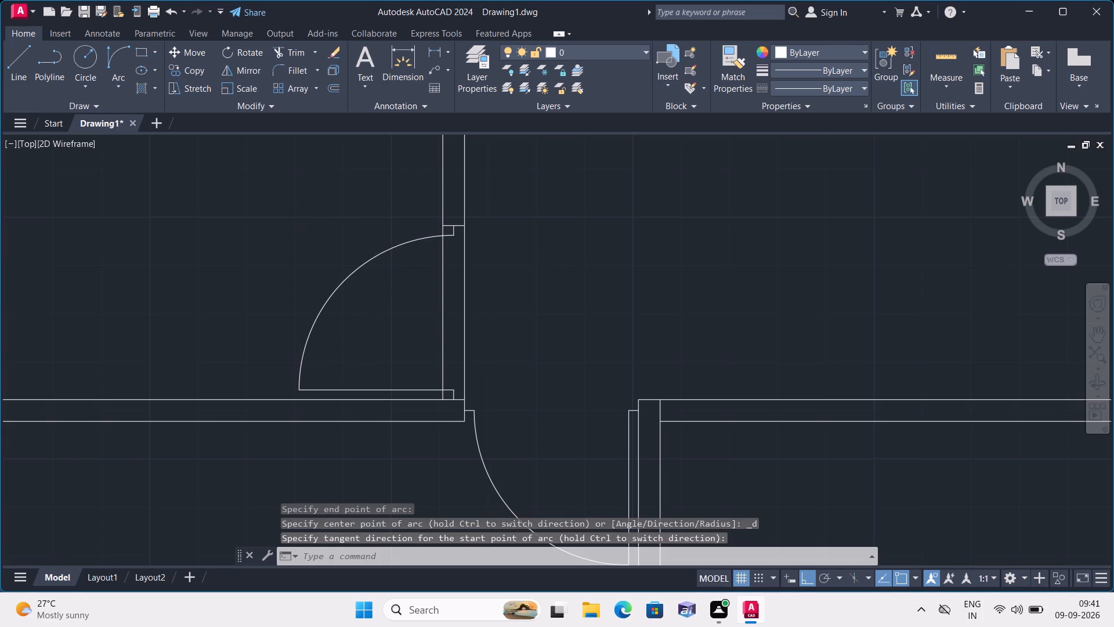
text(trim)
key(space)
scroll(428, 294, up, 1)
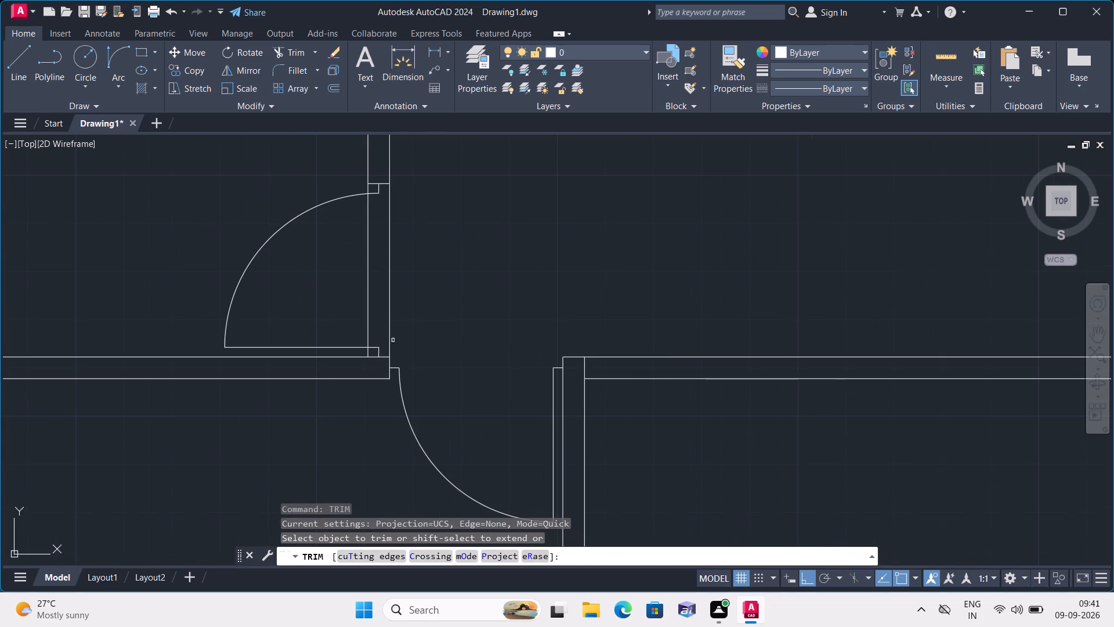
scroll(384, 351, up, 2)
click(356, 349)
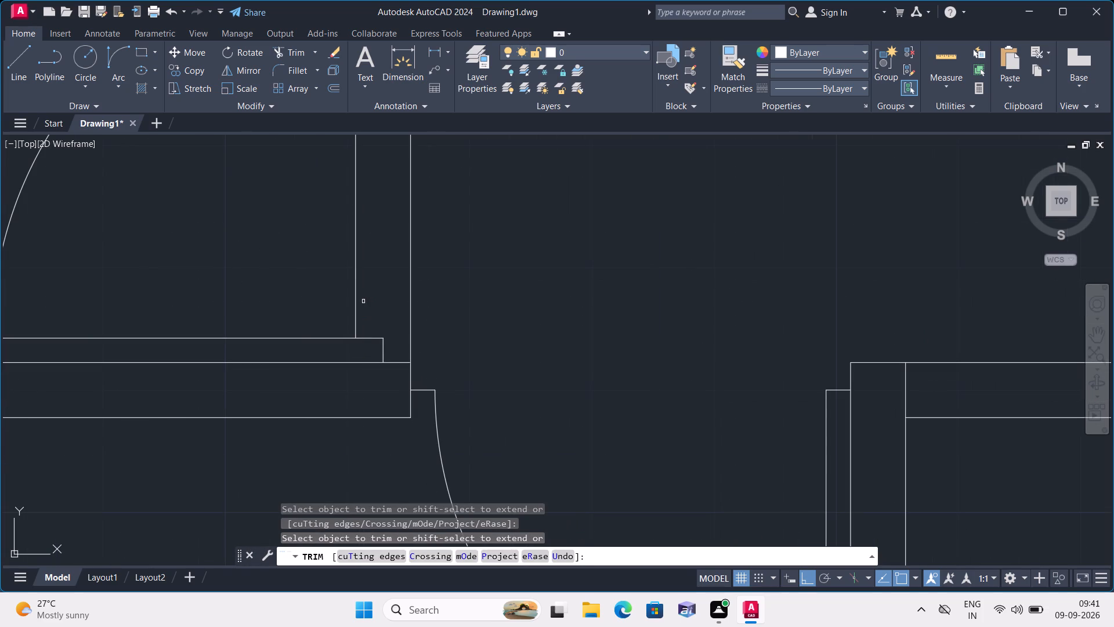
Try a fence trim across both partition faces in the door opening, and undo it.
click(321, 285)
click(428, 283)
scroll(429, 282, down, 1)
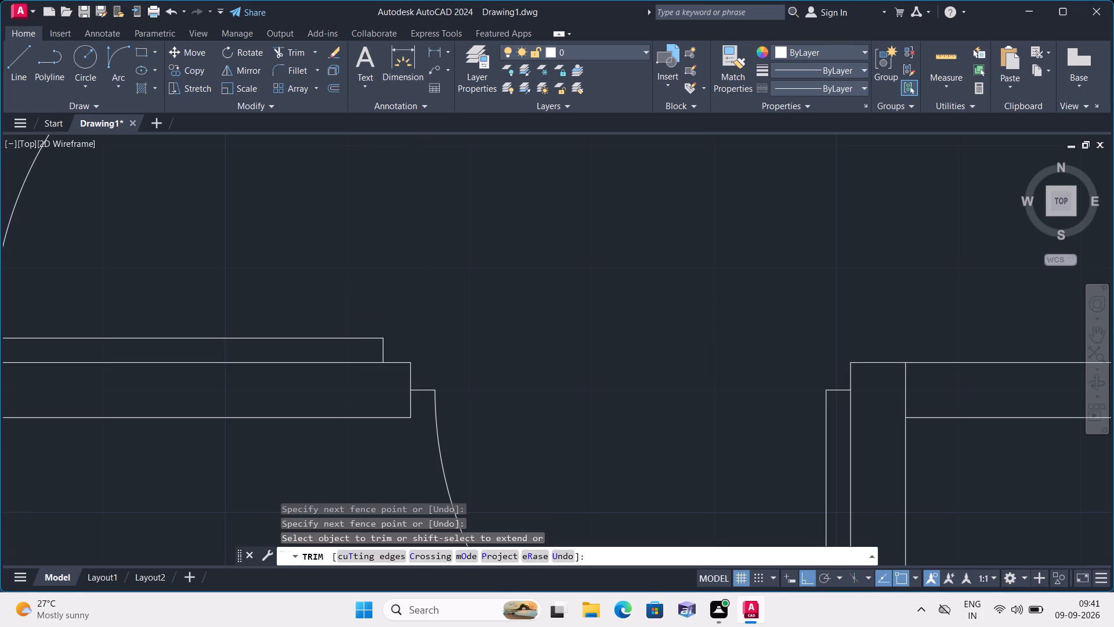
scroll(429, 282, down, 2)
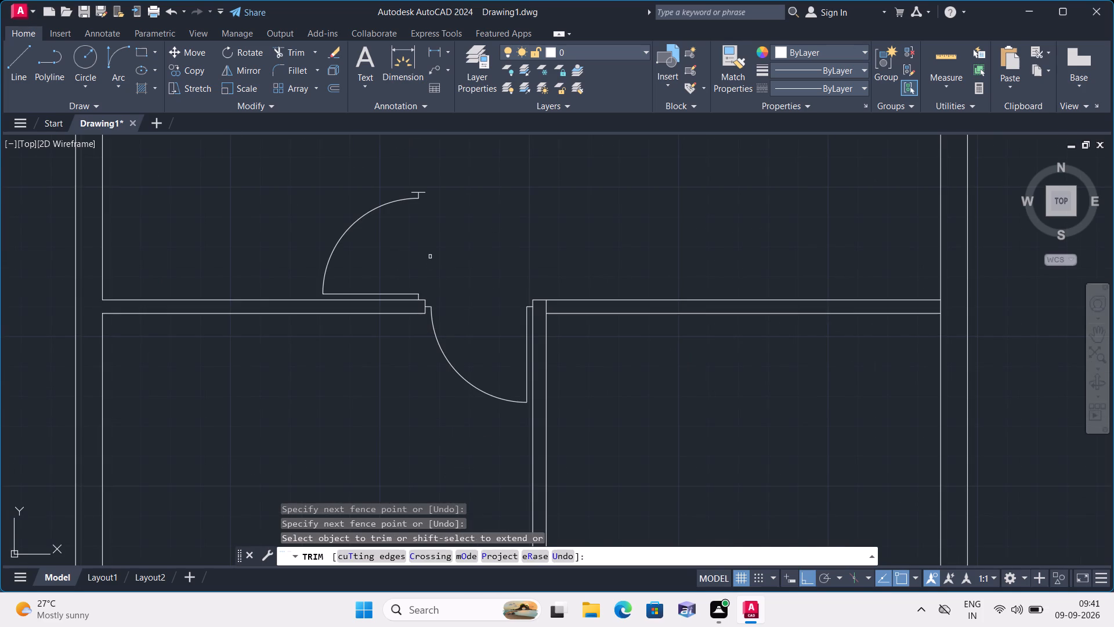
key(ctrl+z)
Trim the partition's west and east face lines out of the door opening, up to the north jamb line.
middle_click(491, 358)
scroll(491, 359, down, 2)
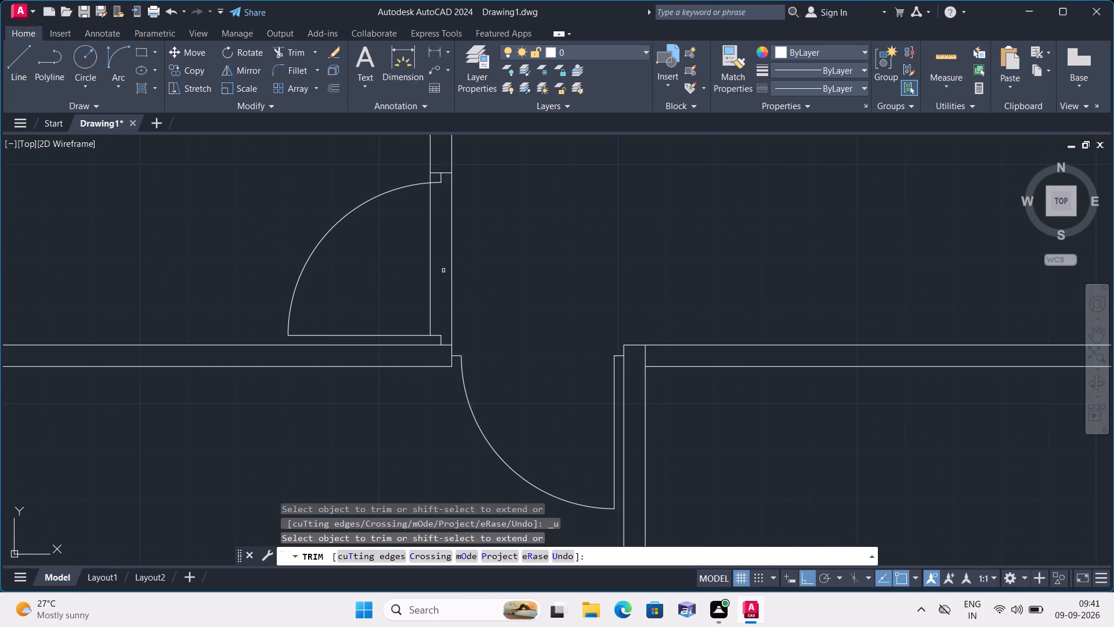
click(429, 237)
scroll(427, 178, up, 2)
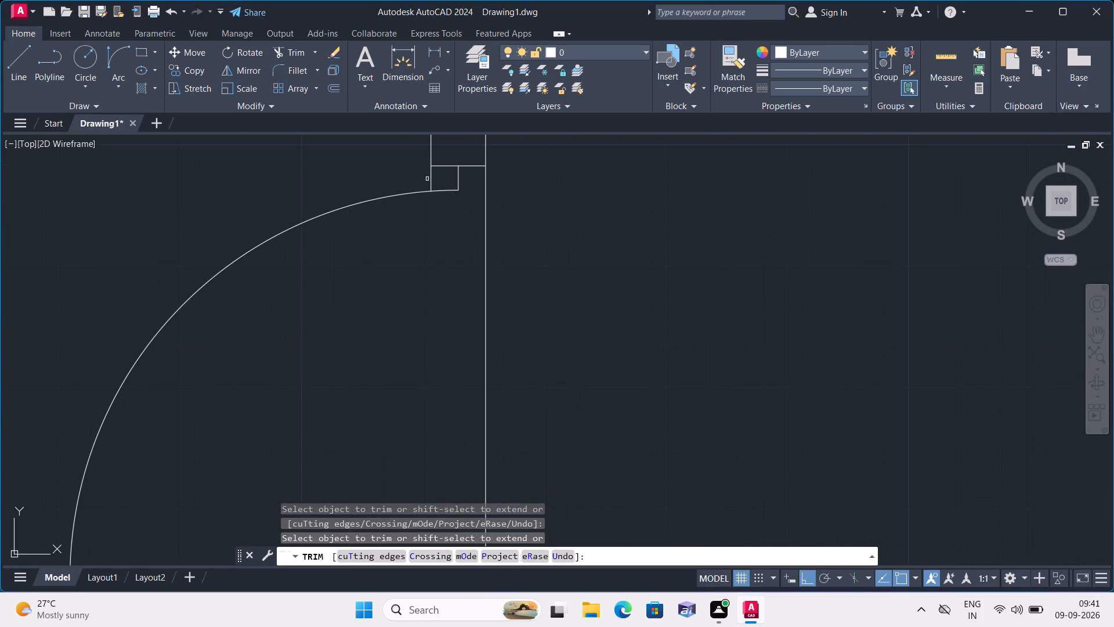
click(432, 178)
scroll(501, 228, down, 1)
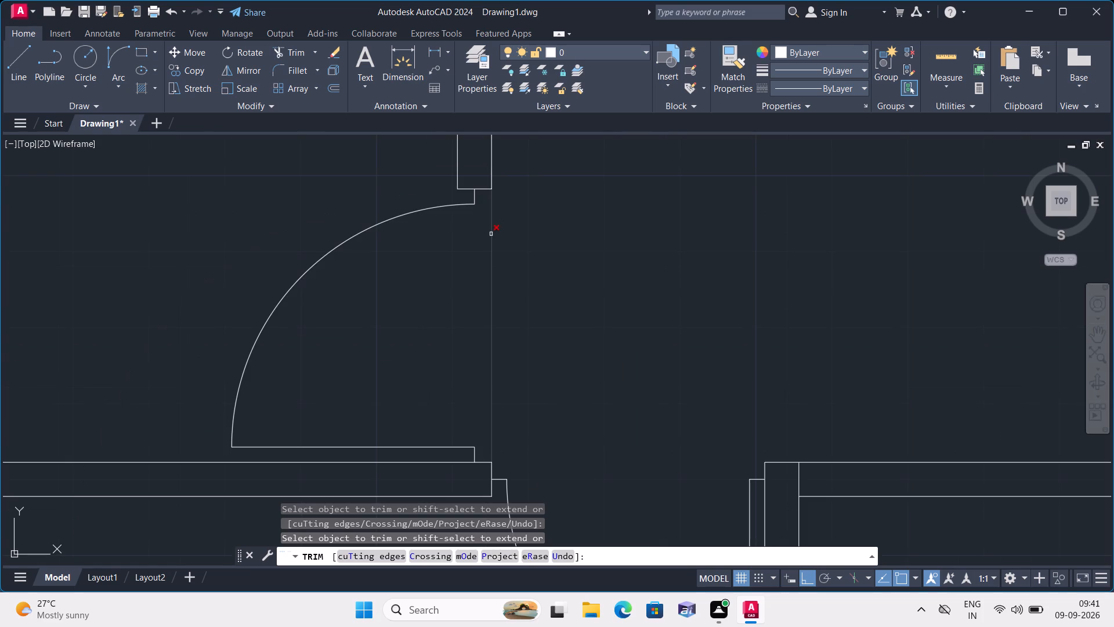
click(491, 233)
scroll(502, 253, down, 3)
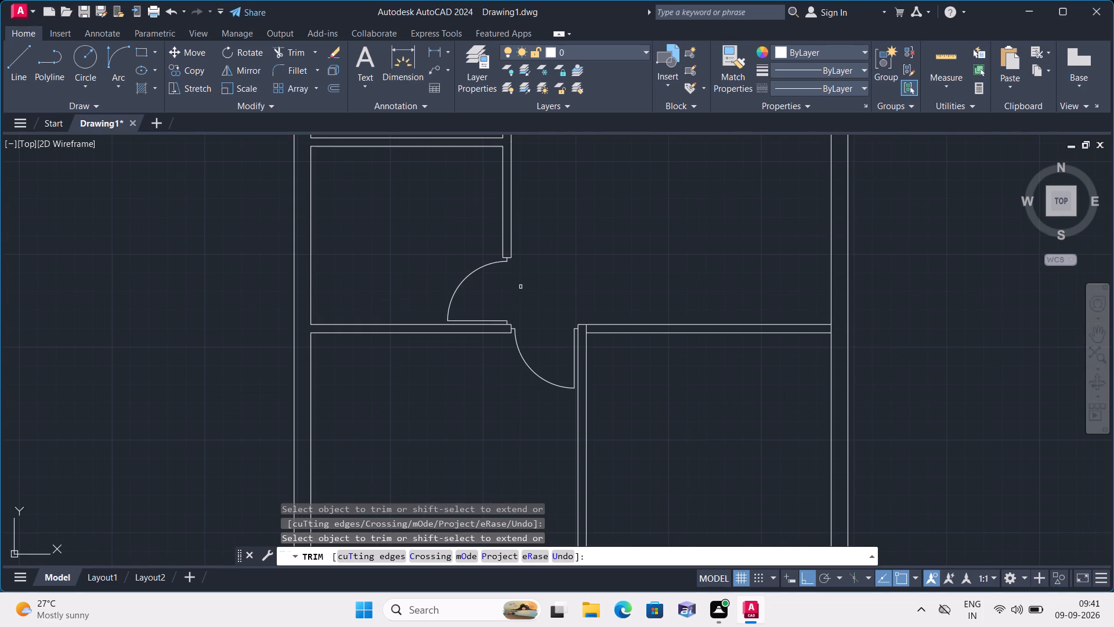
key(Escape)
Examine the whole floor plan, checking the rooms, partitions and doors from the north rooms down to the south rooms.
scroll(520, 287, down, 2)
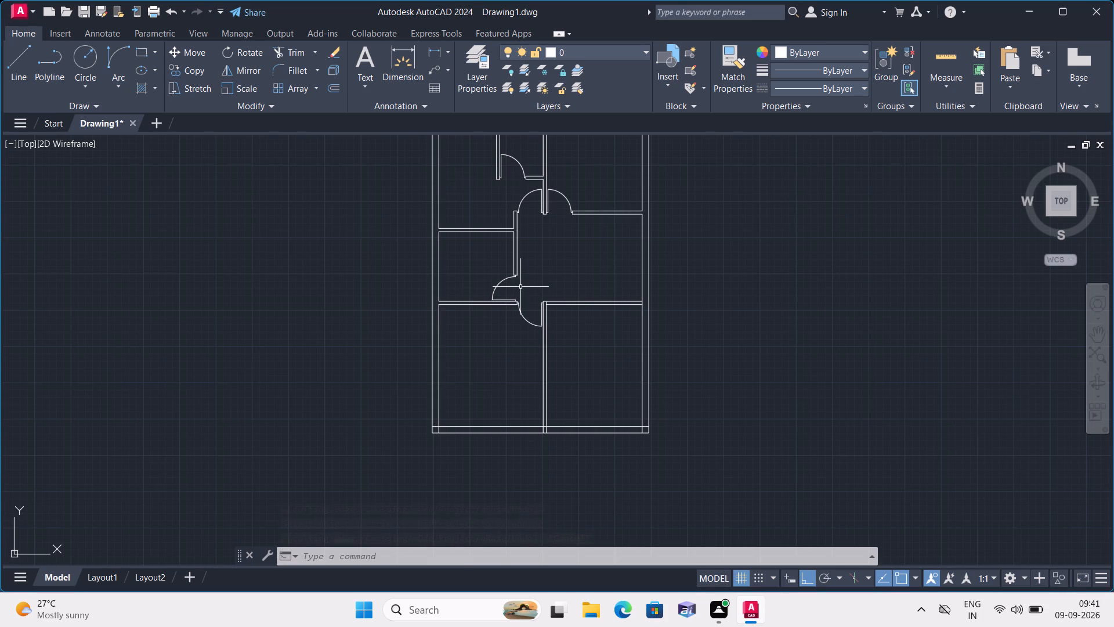
middle_drag(520, 287, 529, 321)
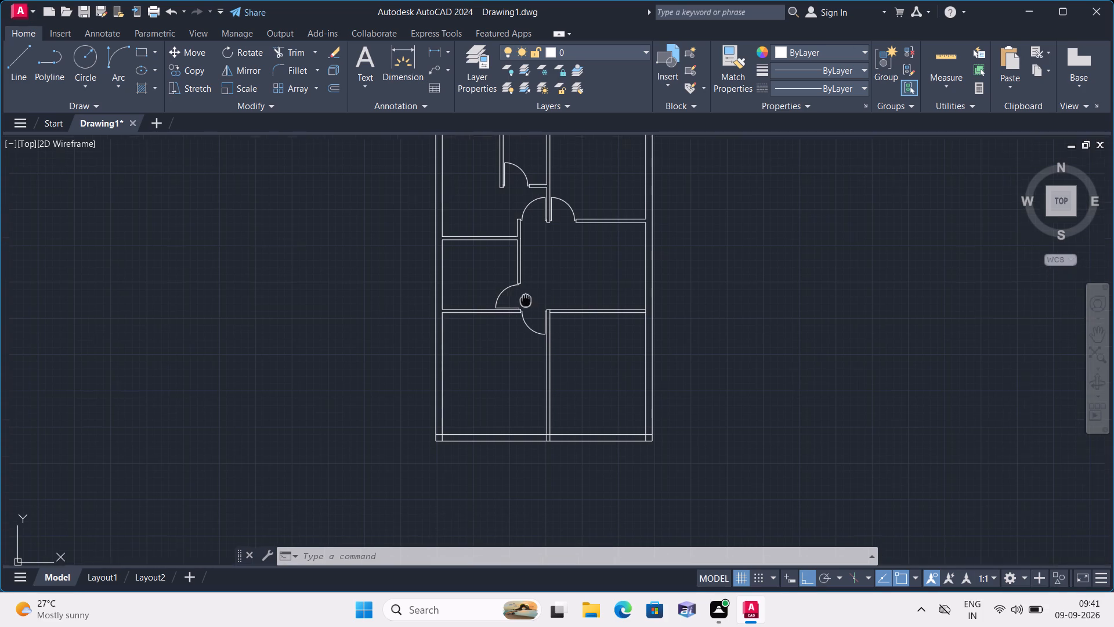
middle_drag(529, 321, 533, 356)
scroll(500, 205, up, 1)
scroll(554, 200, up, 1)
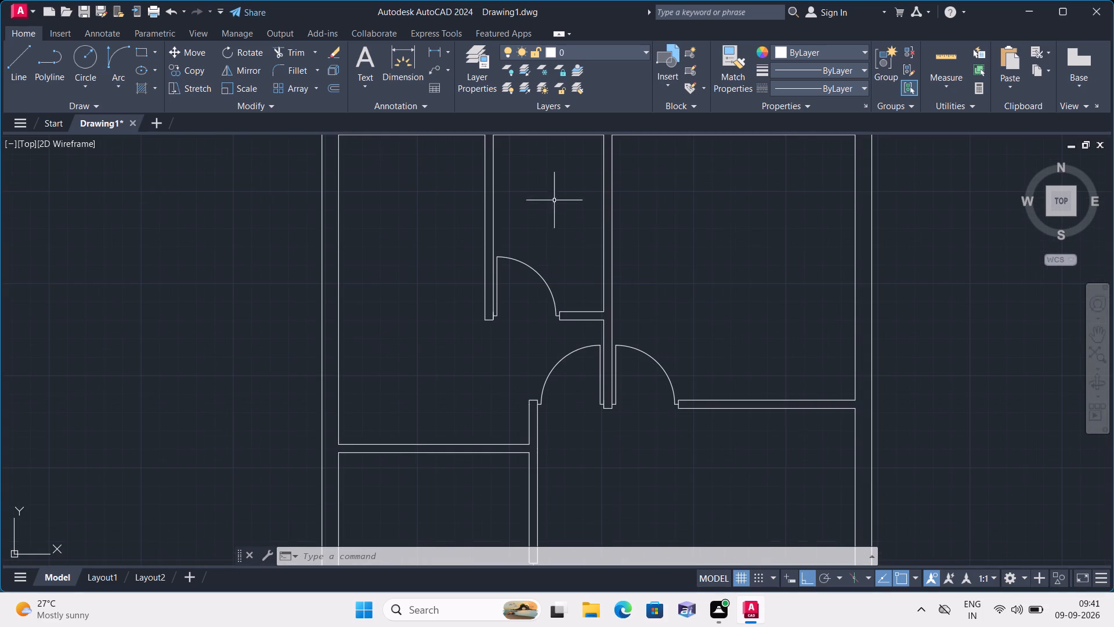
scroll(578, 203, down, 1)
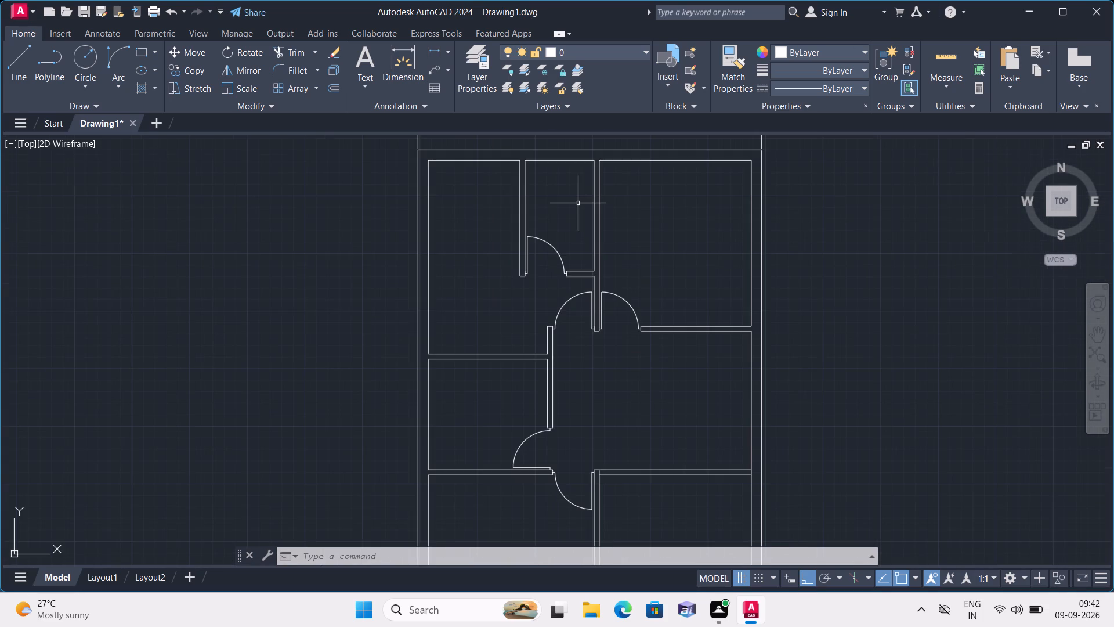
scroll(601, 194, down, 1)
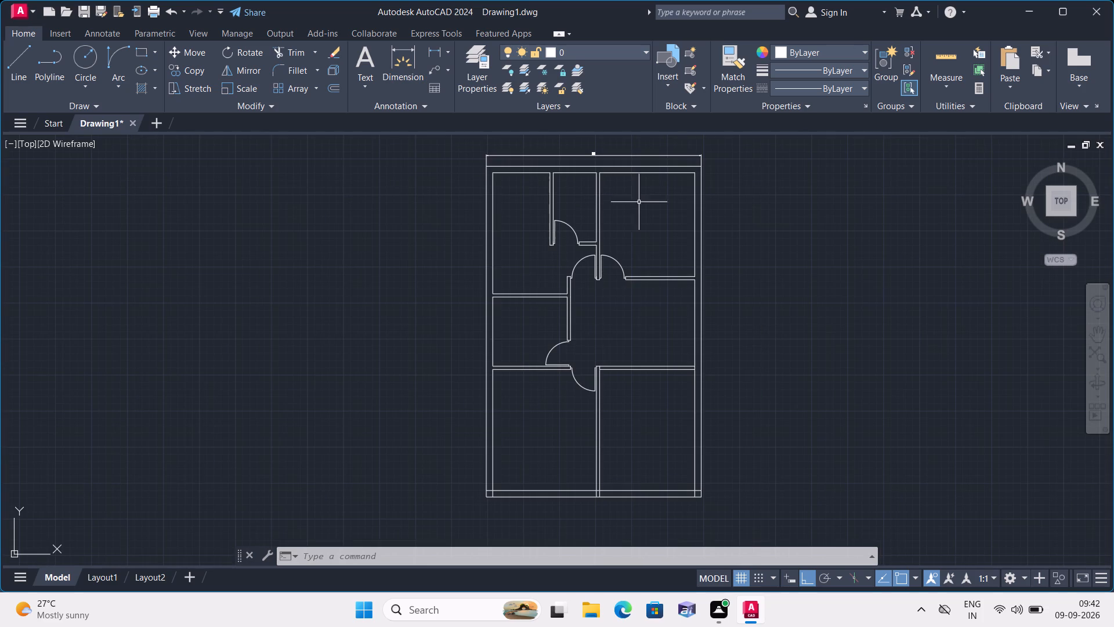
scroll(442, 323, up, 3)
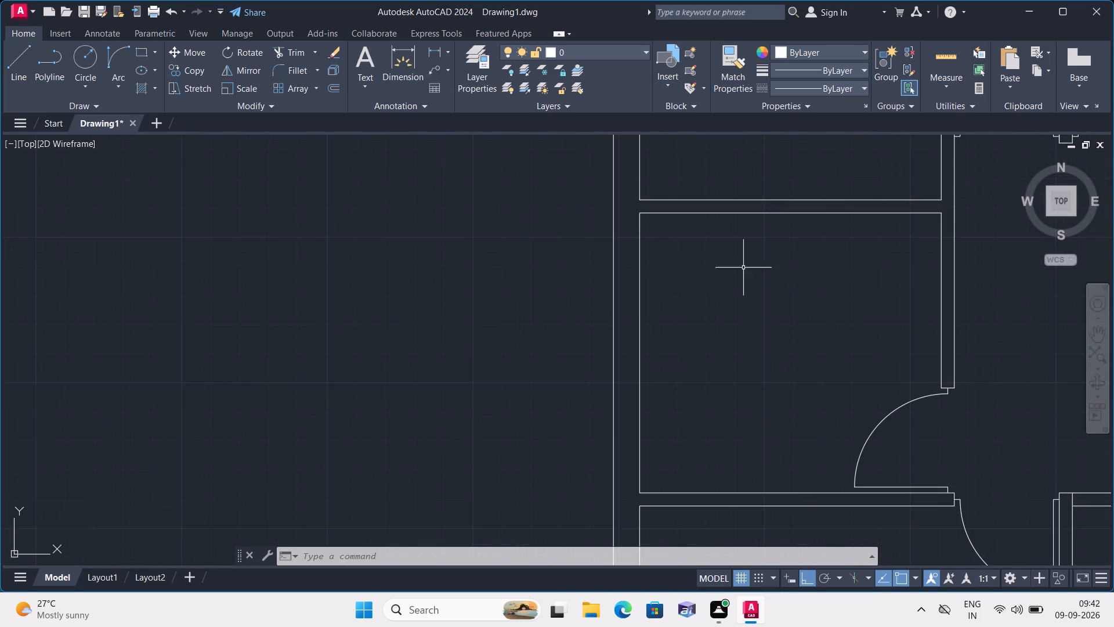
middle_drag(825, 241, 341, 358)
scroll(825, 241, down, 1)
scroll(403, 218, up, 1)
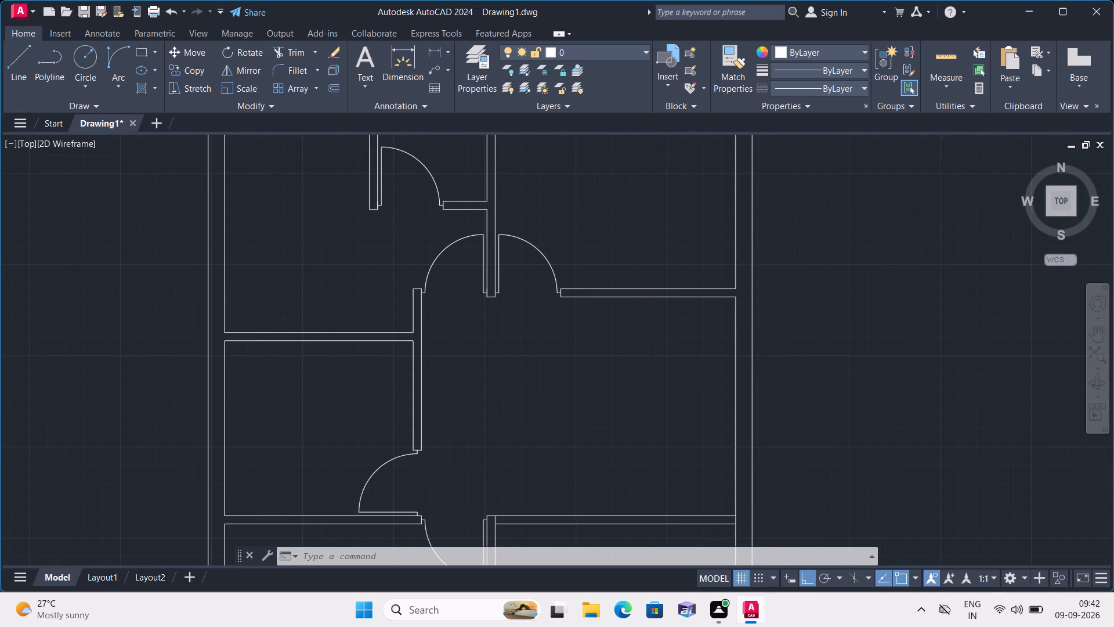
scroll(403, 218, up, 1)
scroll(572, 376, down, 1)
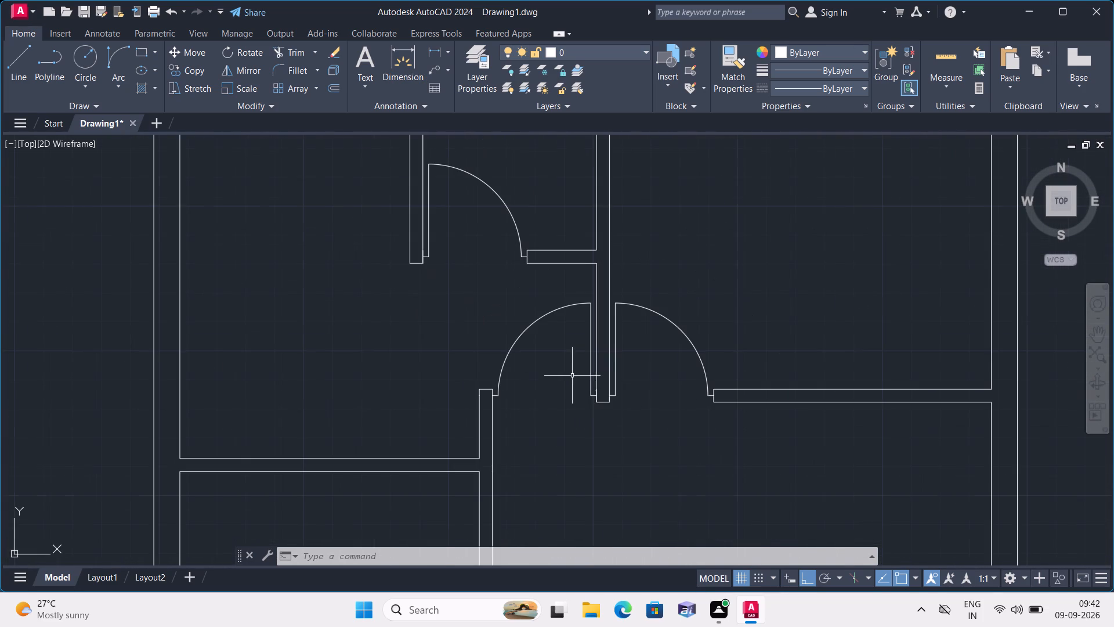
middle_drag(653, 463, 634, 342)
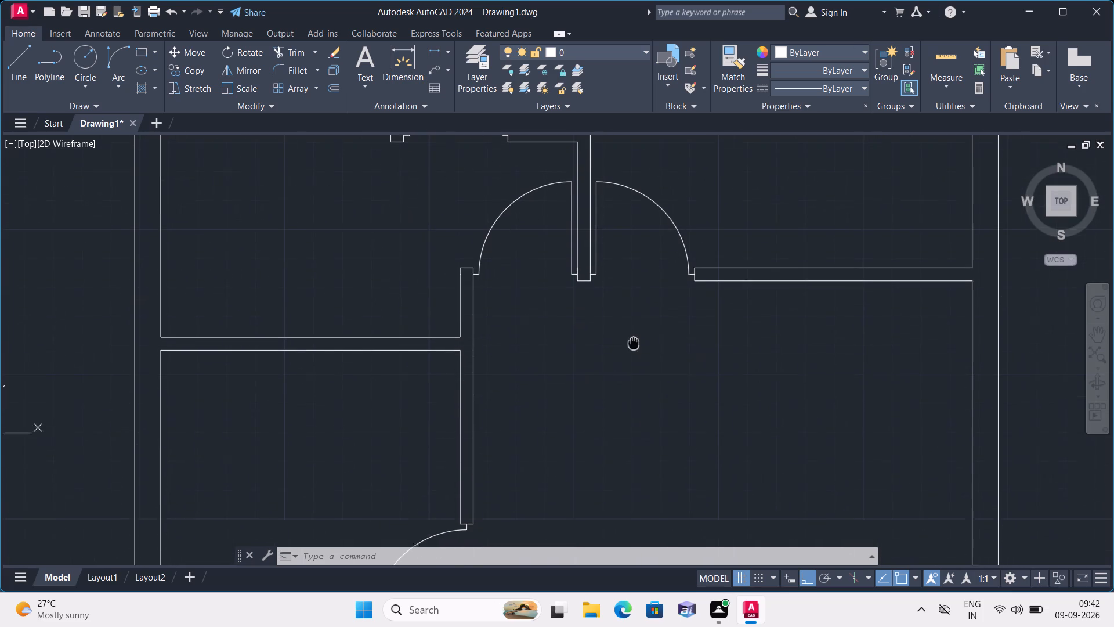
middle_click(634, 338)
middle_drag(571, 471, 511, 253)
scroll(556, 451, down, 1)
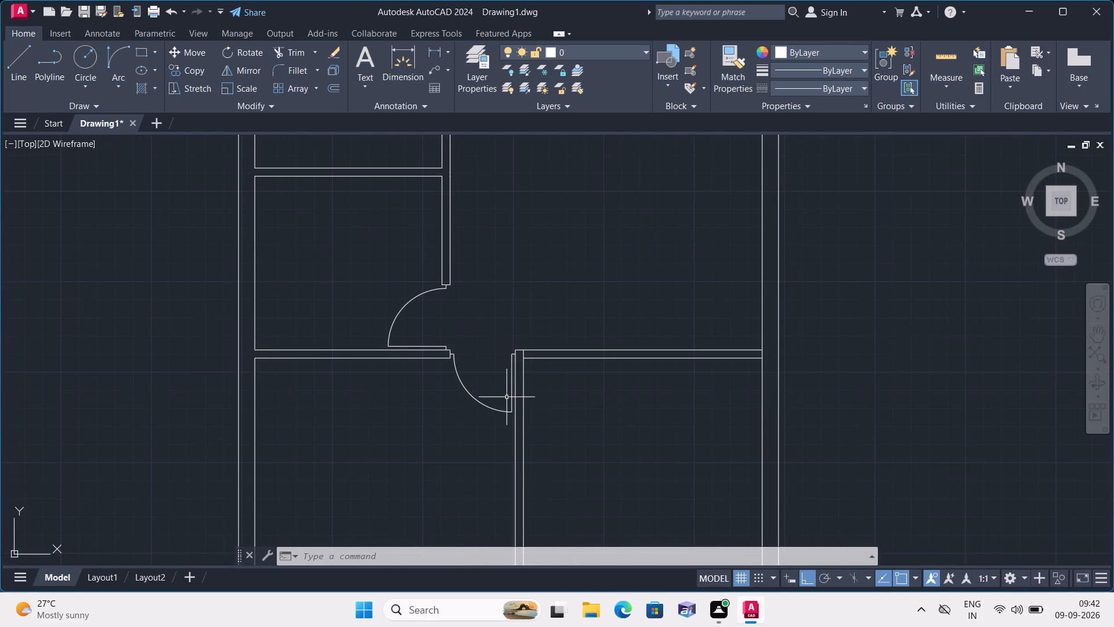
middle_drag(502, 431, 388, 360)
scroll(502, 431, down, 1)
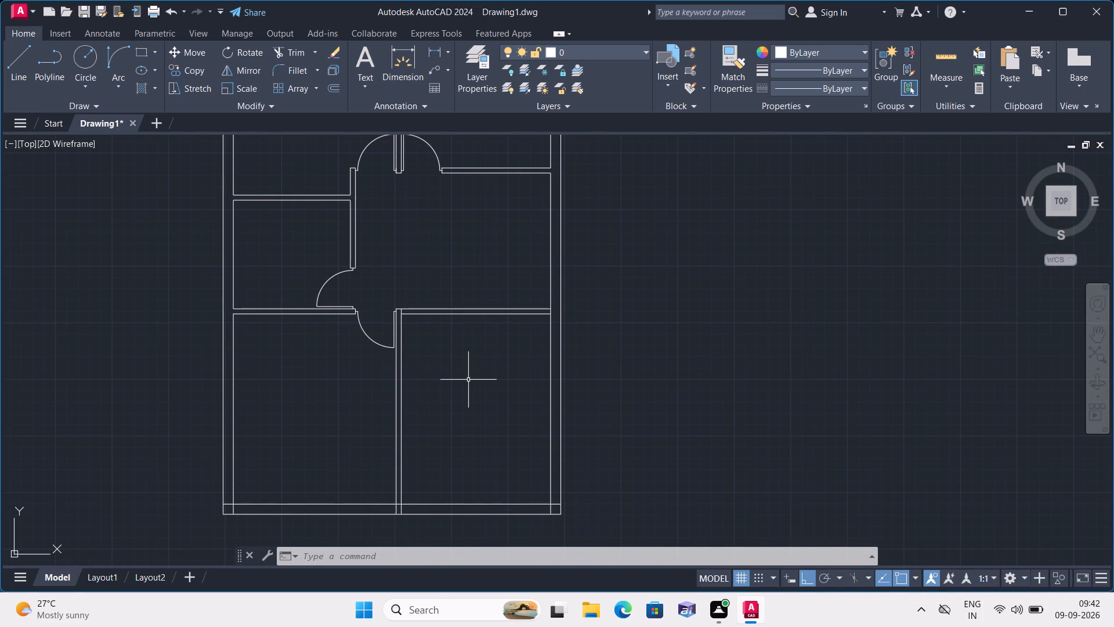
Trim the overlapping inner wall line ends at the outer walls' southwest corner.
middle_drag(469, 382, 460, 293)
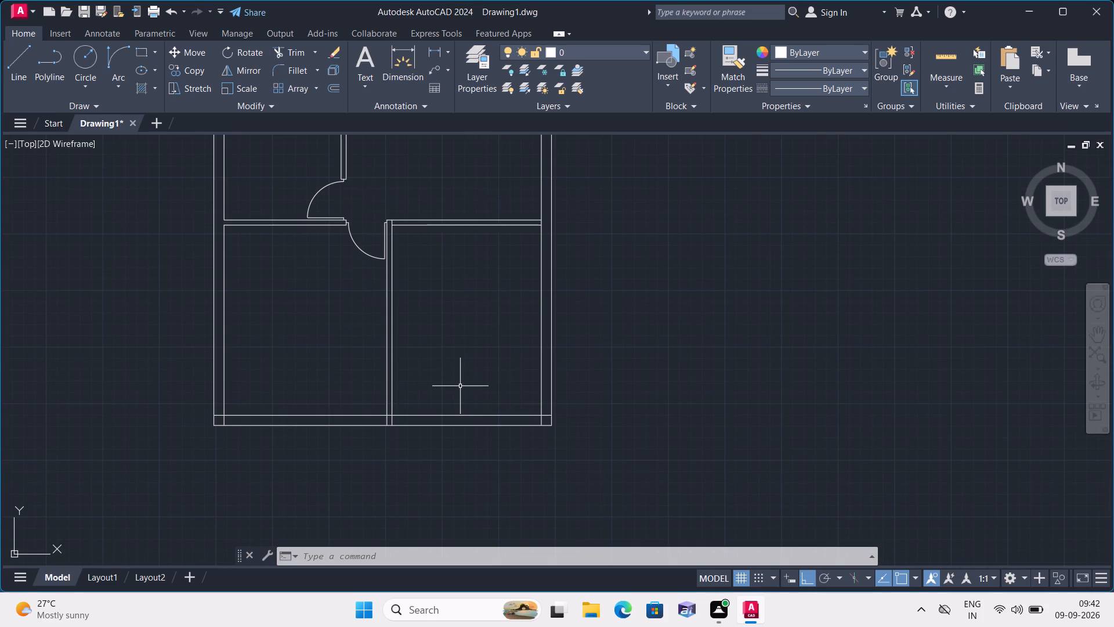
middle_drag(458, 388, 540, 311)
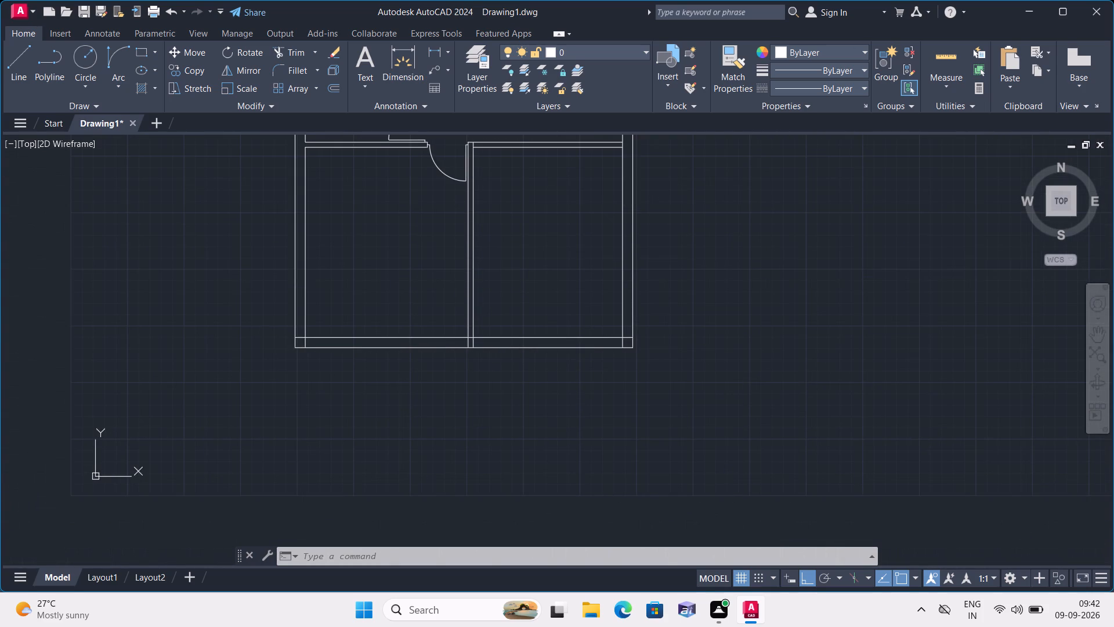
text(trim)
key(space)
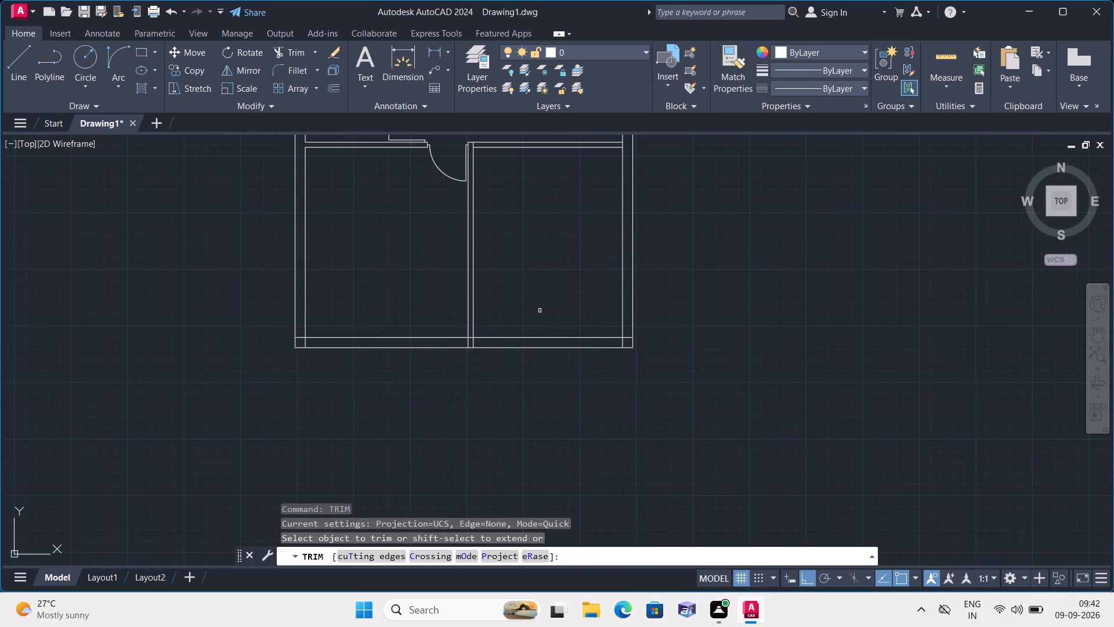
scroll(305, 367, up, 2)
click(278, 301)
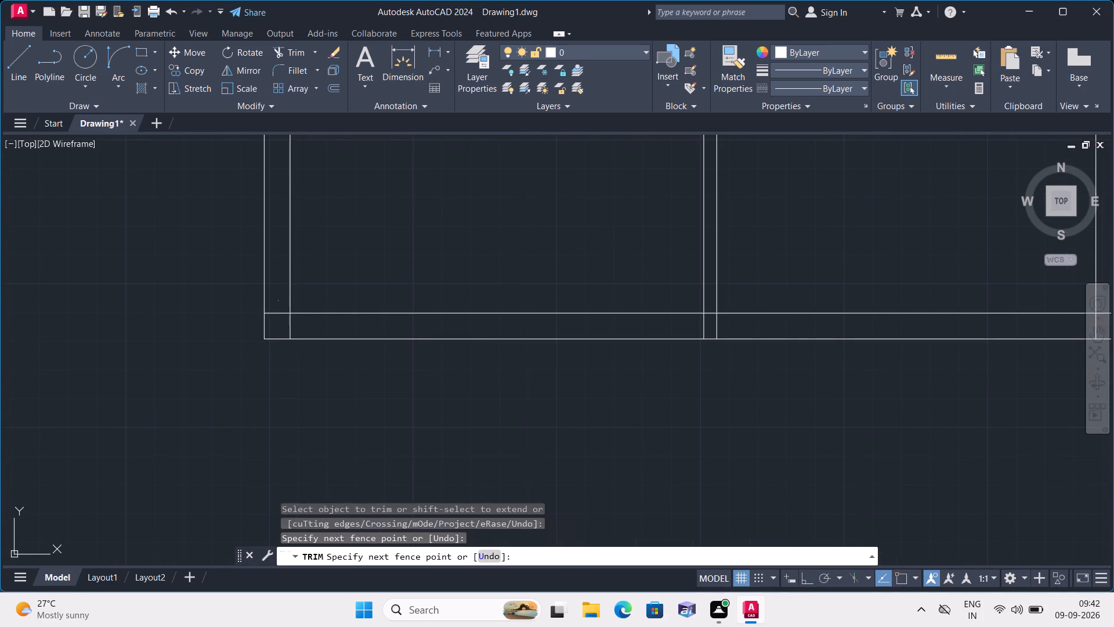
click(294, 328)
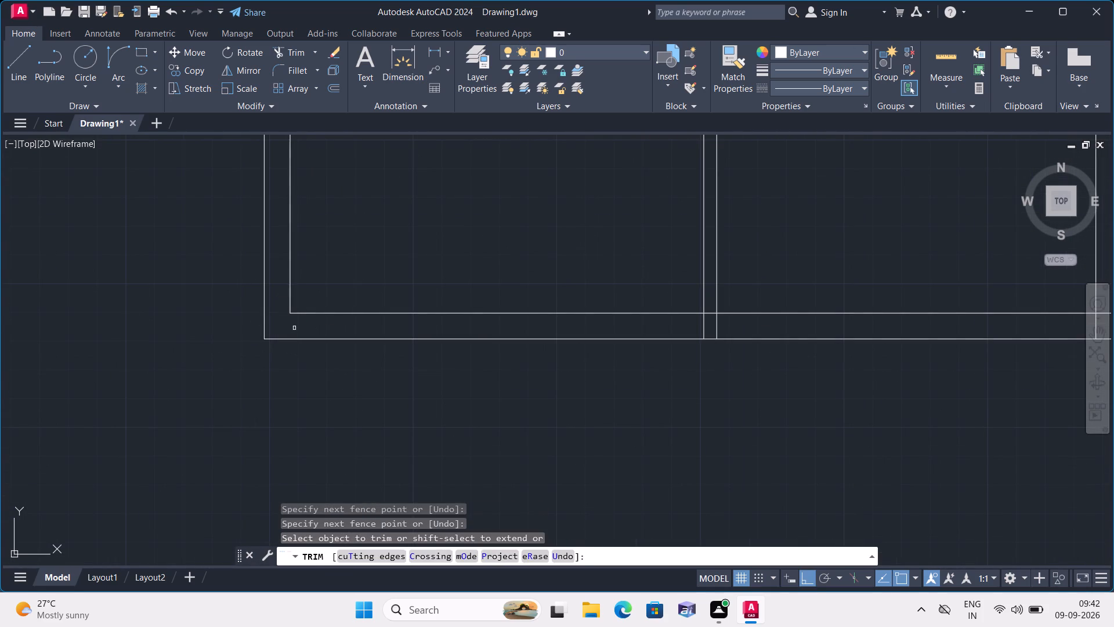
Trim the south wall's inner line between the partition faces and the partition's west face line inside the wall.
scroll(709, 329, up, 1)
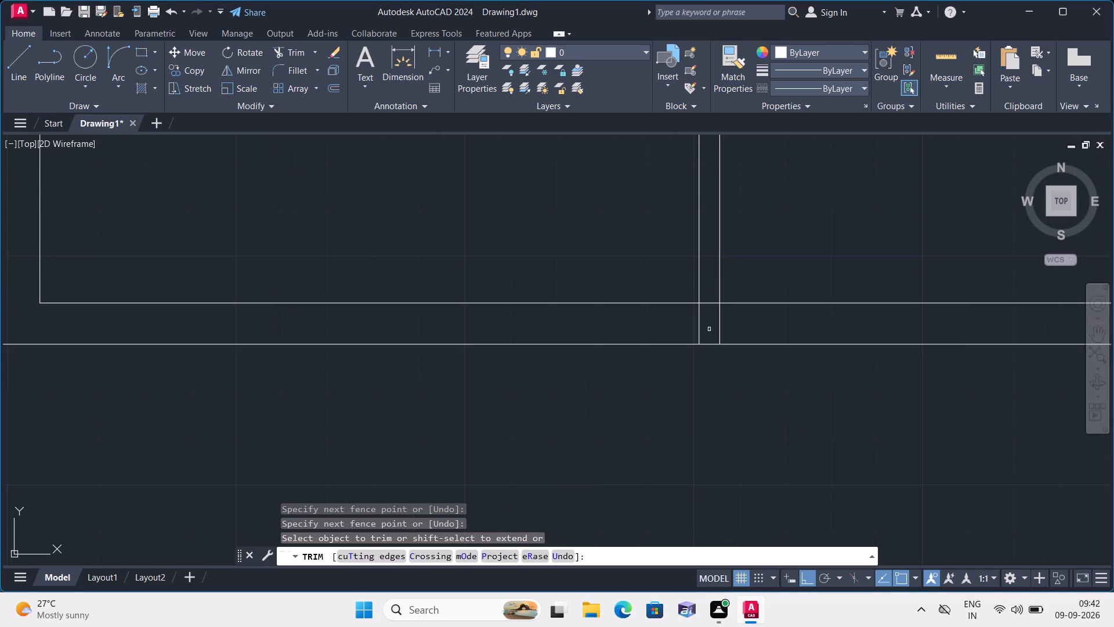
scroll(709, 329, up, 1)
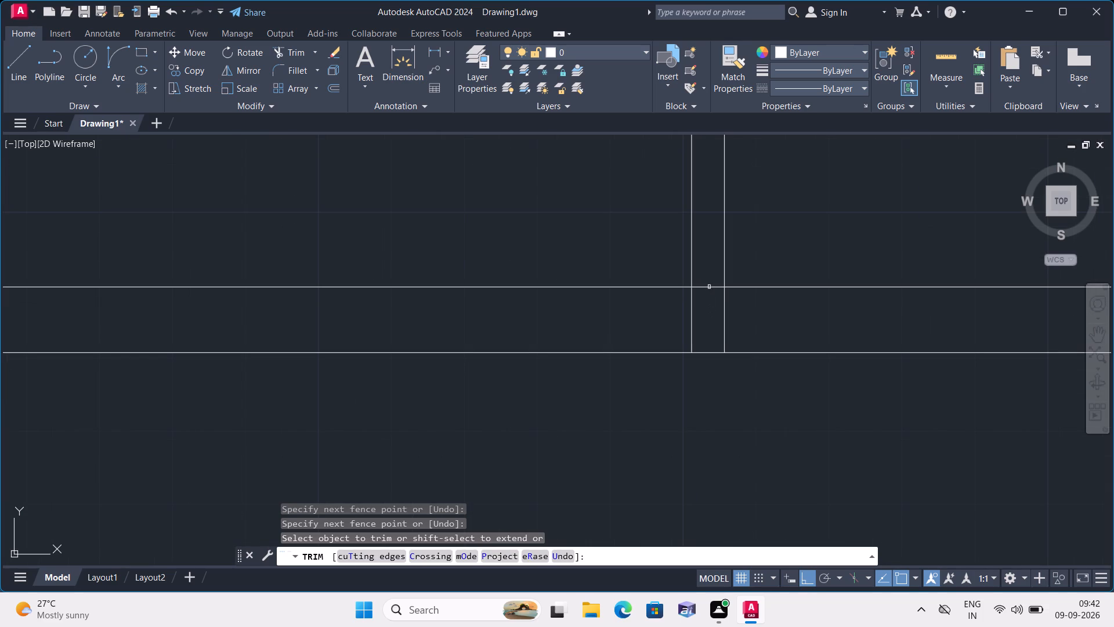
click(709, 282)
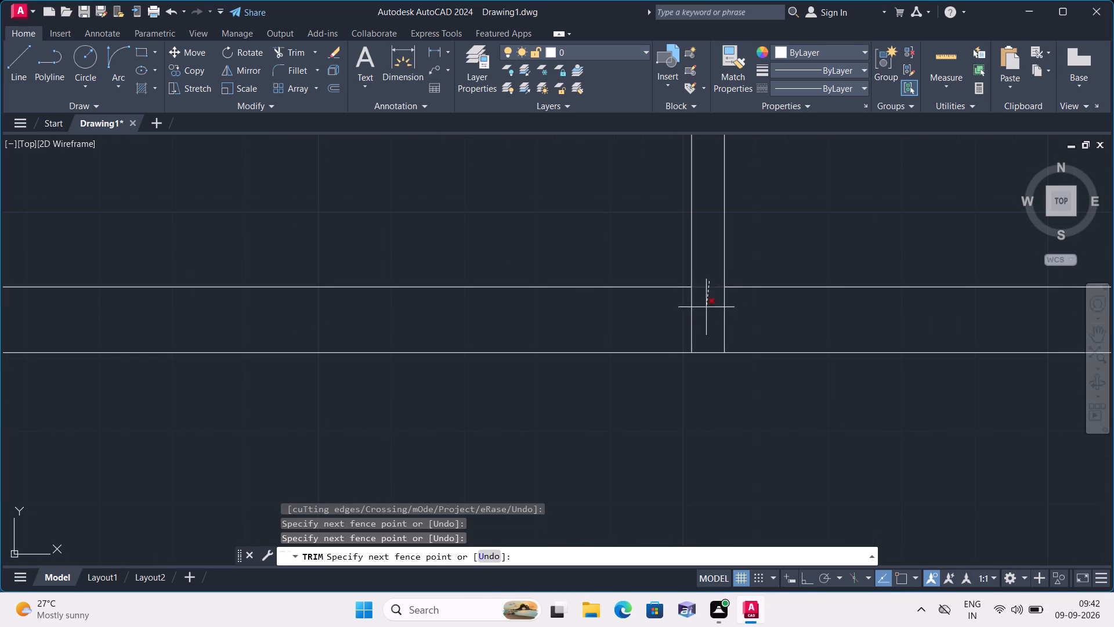
click(662, 340)
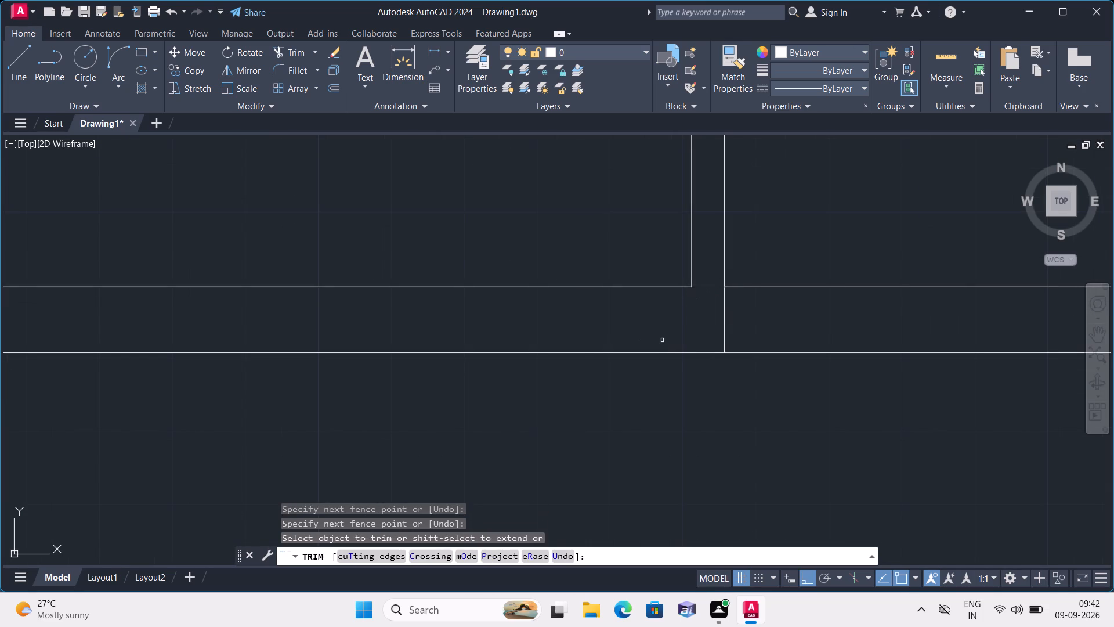
scroll(662, 340, down, 2)
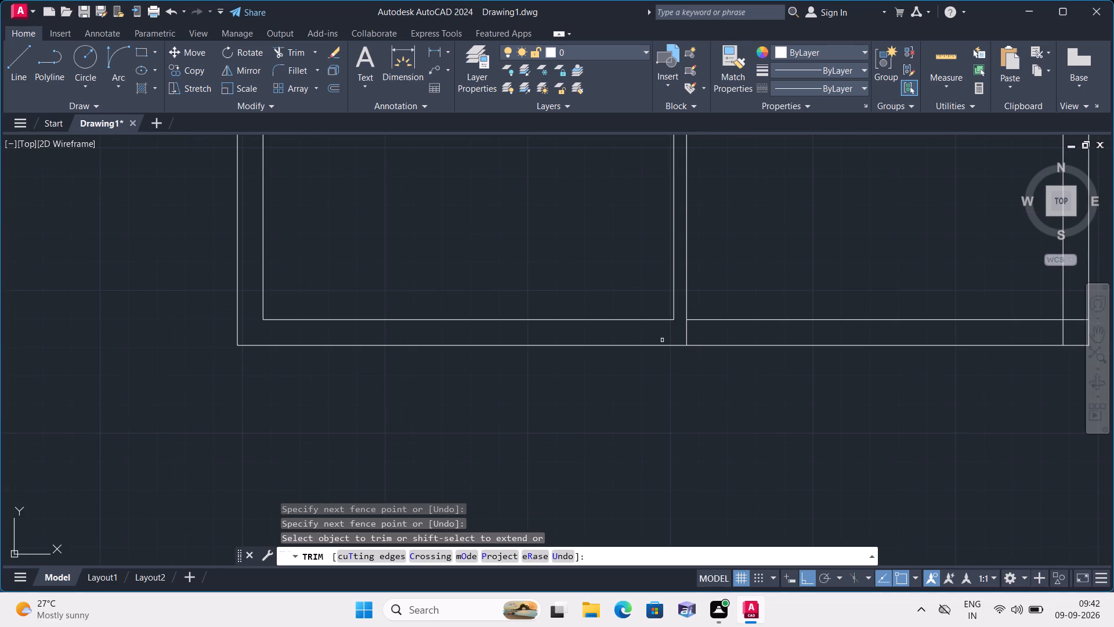
scroll(663, 338, down, 2)
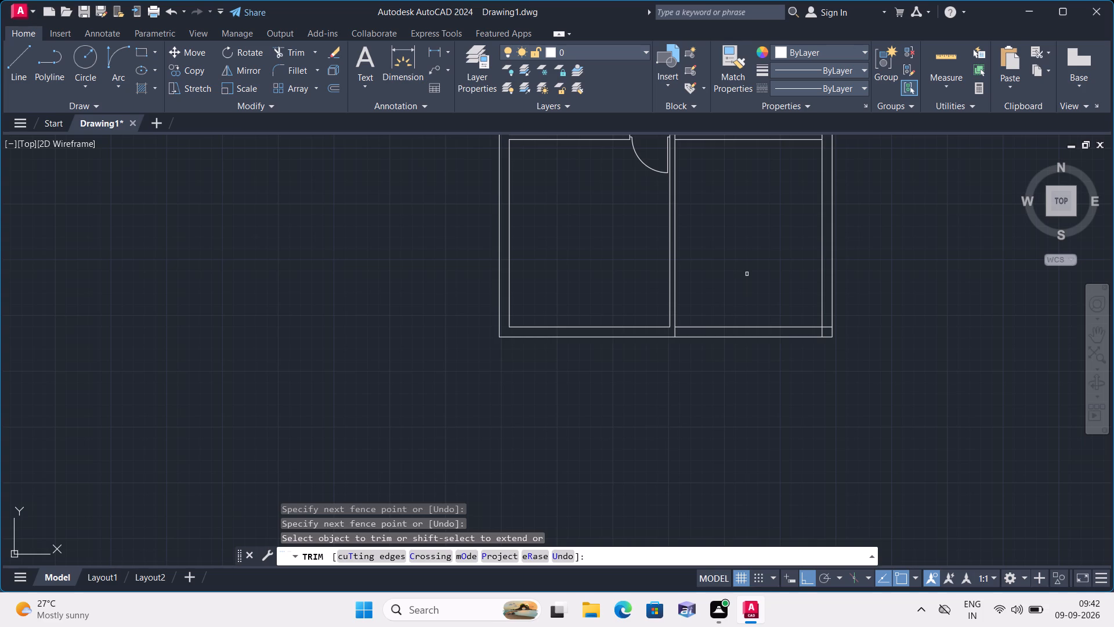
key(space)
Offset the south wall's inner line 4' north in the southeast room.
middle_drag(746, 275, 585, 399)
scroll(585, 399, down, 1)
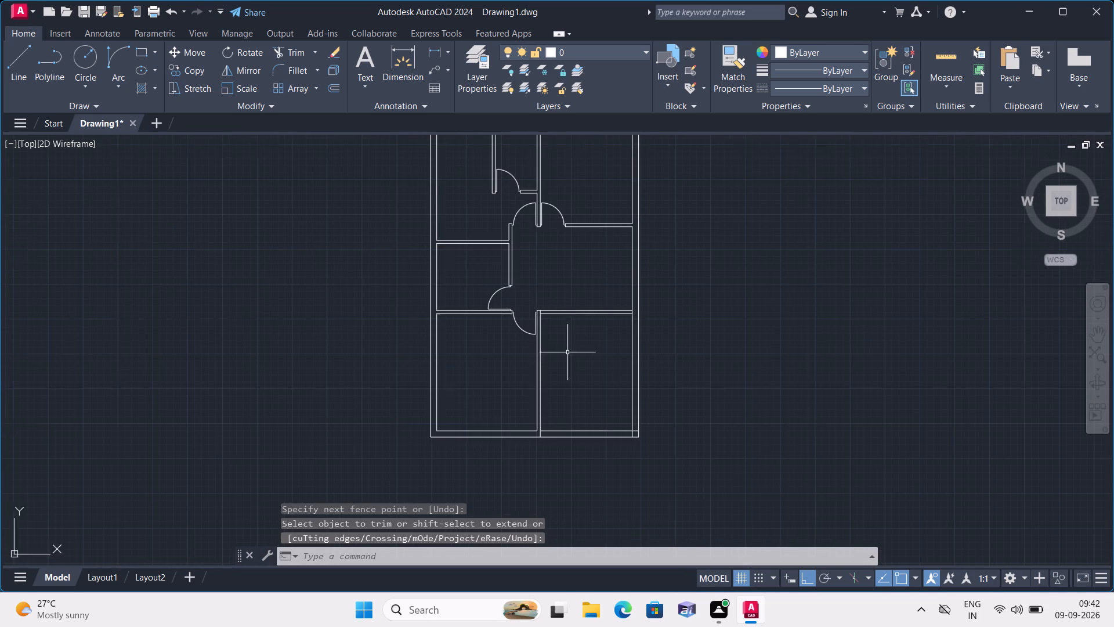
scroll(567, 351, up, 1)
text(offset)
key(space)
scroll(567, 351, down, 1)
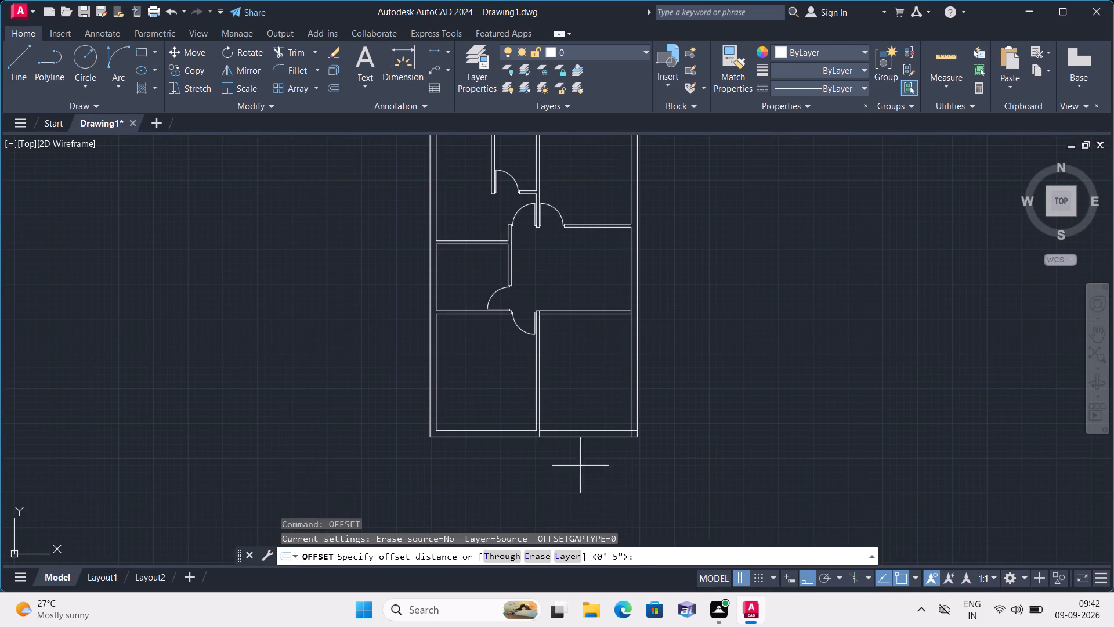
scroll(575, 487, up, 1)
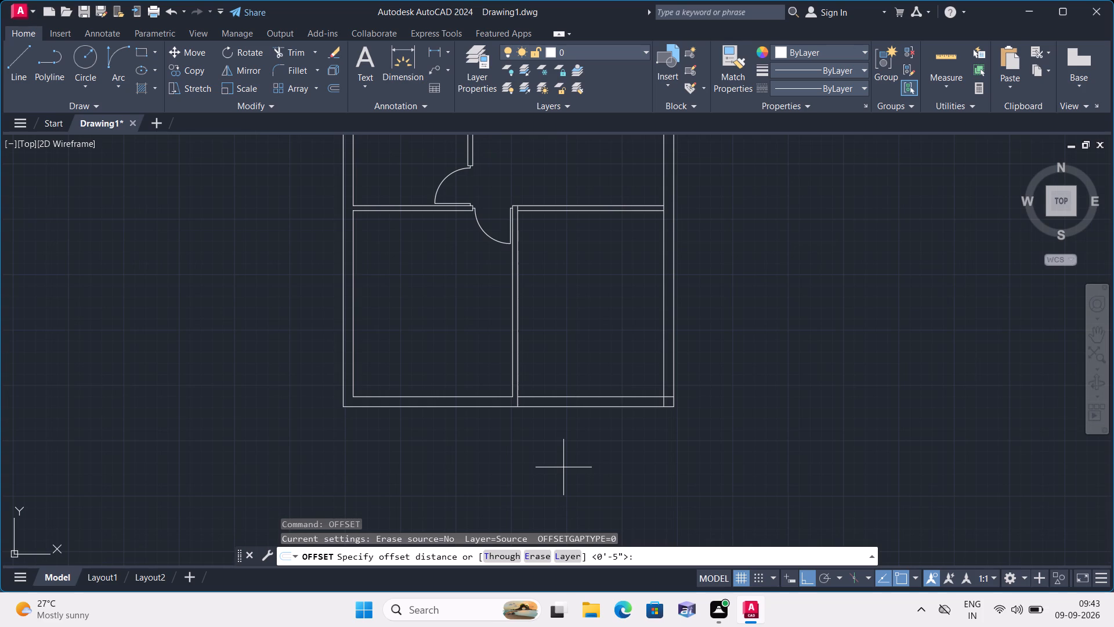
key(4)
key(apostrophe)
key(space)
scroll(566, 448, up, 2)
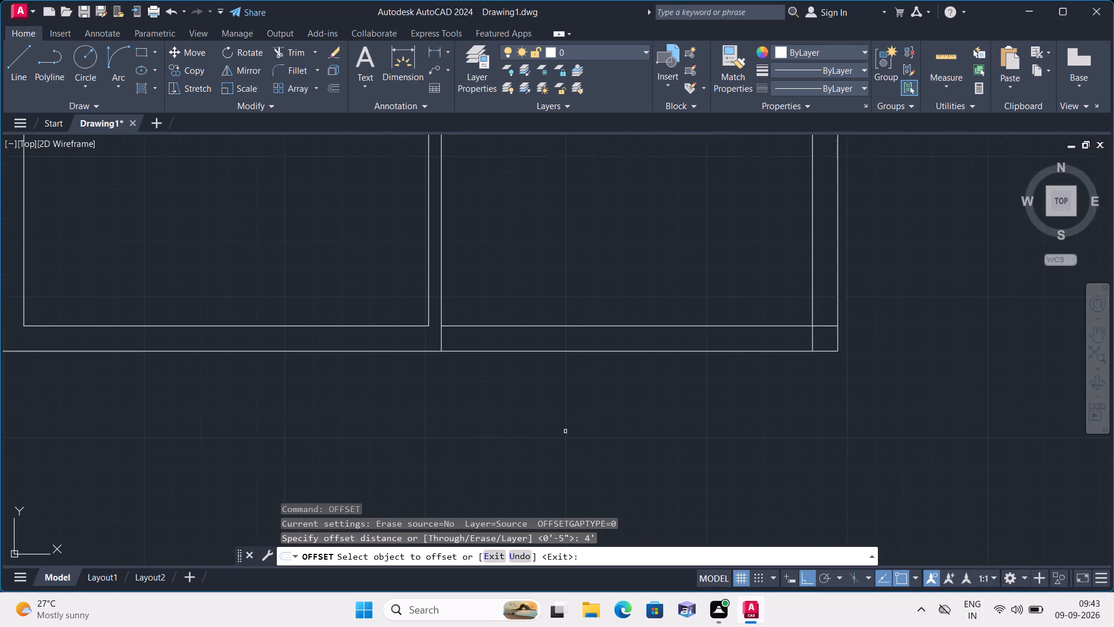
click(560, 324)
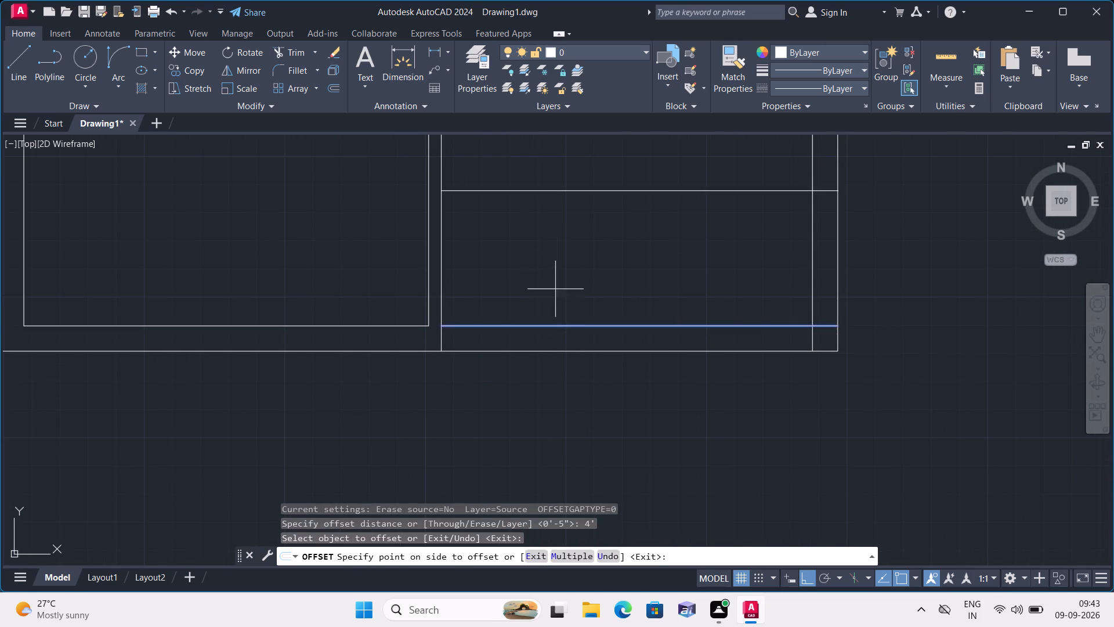
click(570, 234)
scroll(570, 235, down, 1)
middle_click(565, 273)
scroll(565, 273, down, 1)
middle_drag(565, 270, 569, 346)
key(space)
Offset the new cross line 4.5" north to form the second face of the partition.
key(space)
text(4.5")
key(space)
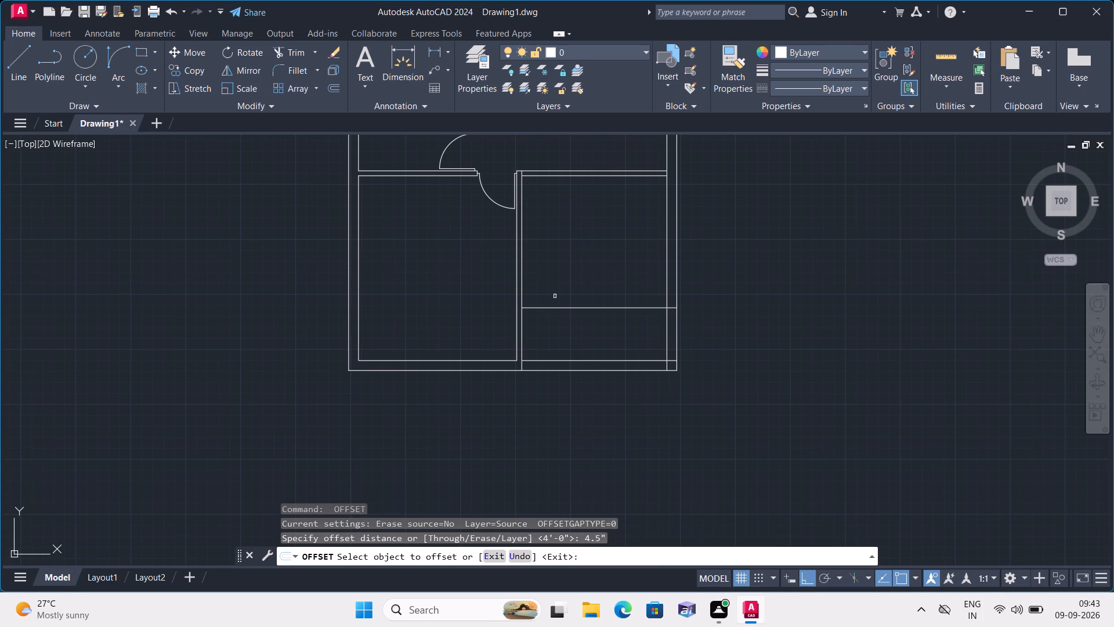
click(557, 306)
click(555, 283)
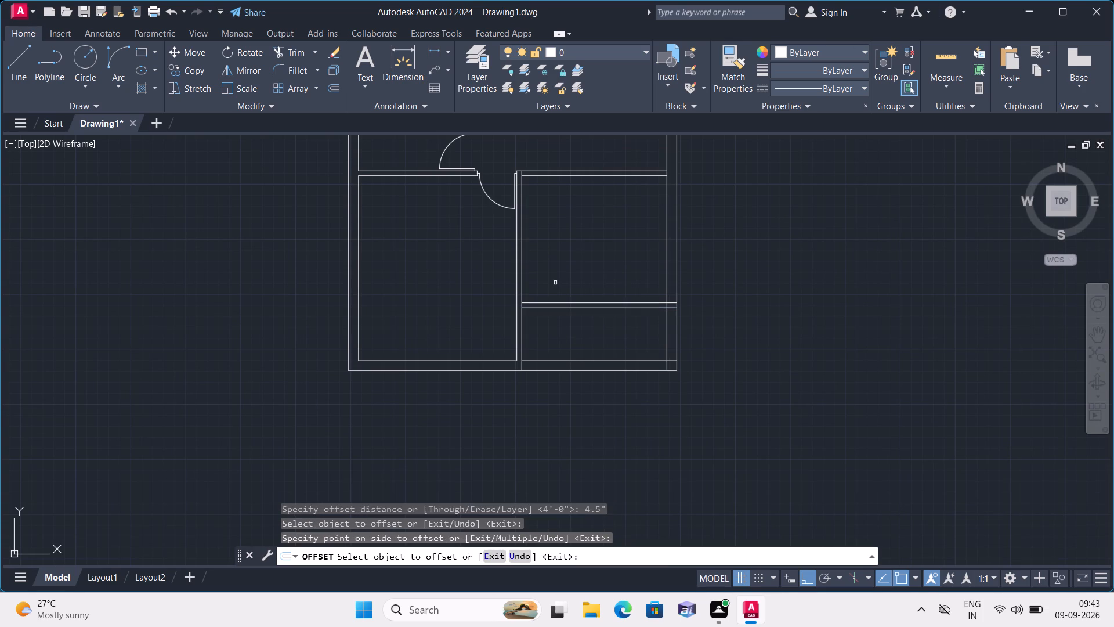
key(space)
Outline a 2' wide door opening across the new partition, starting 2" east of the north-south partition's east face.
scroll(560, 297, up, 2)
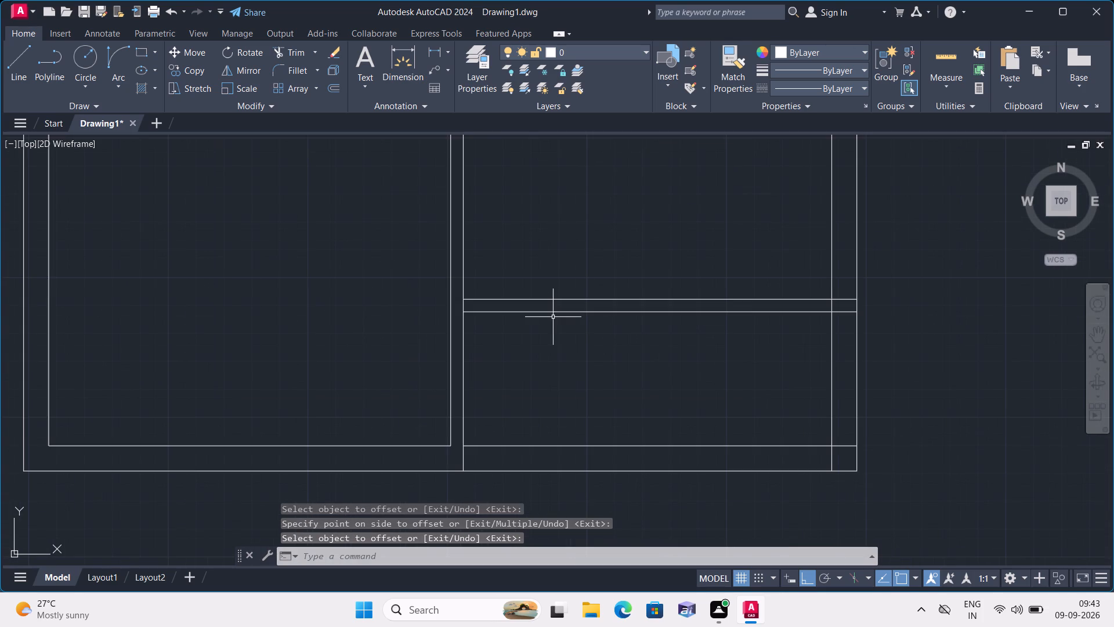
scroll(553, 317, down, 1)
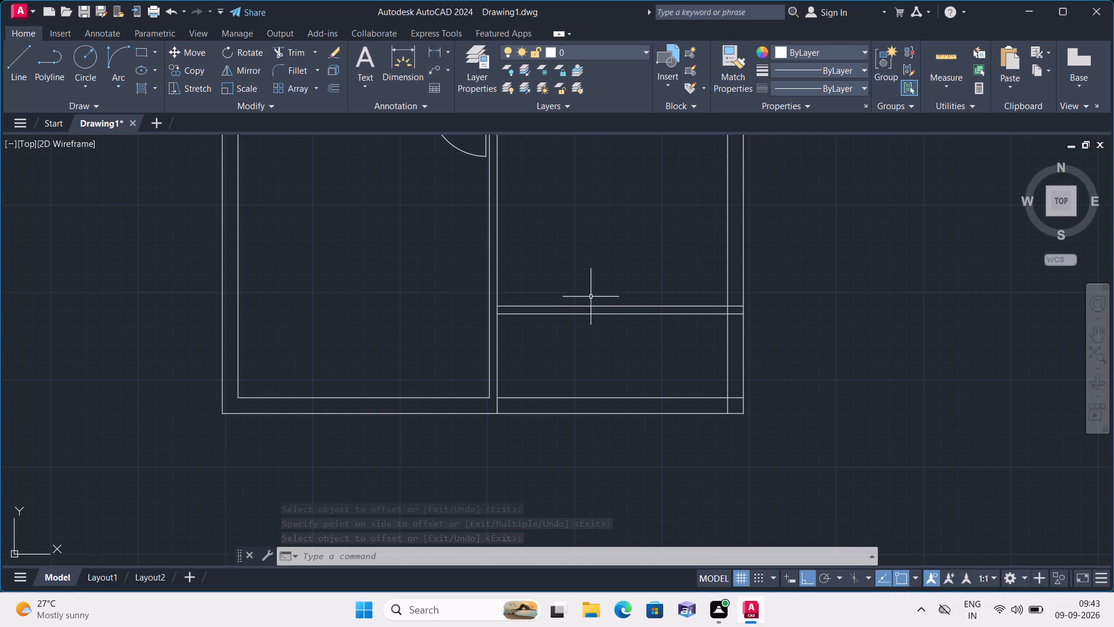
key(l)
key(space)
scroll(528, 301, up, 2)
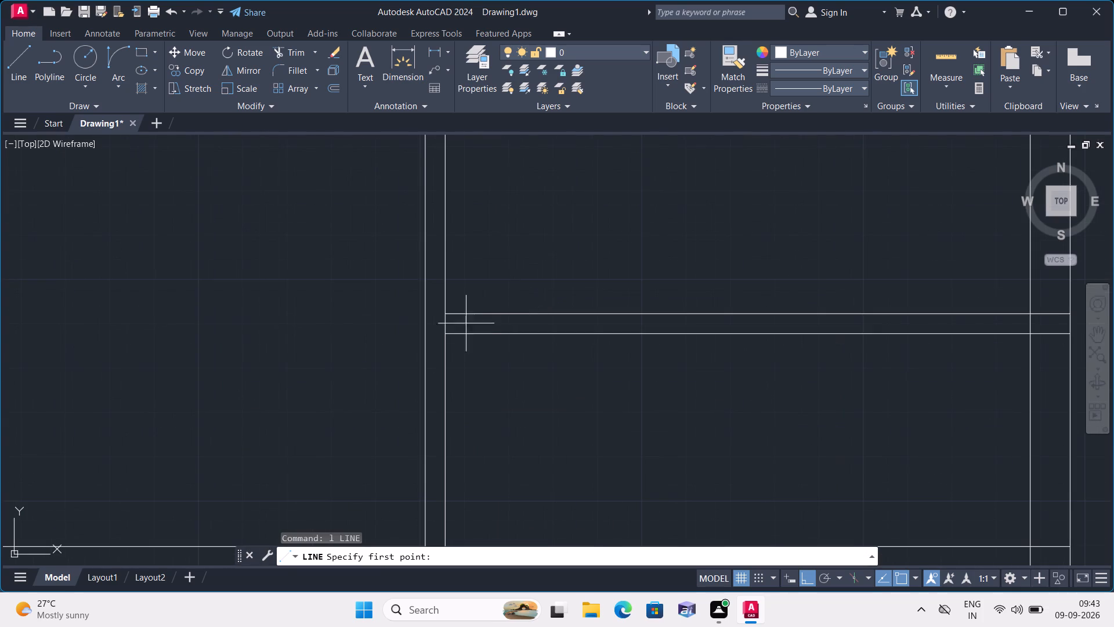
click(445, 333)
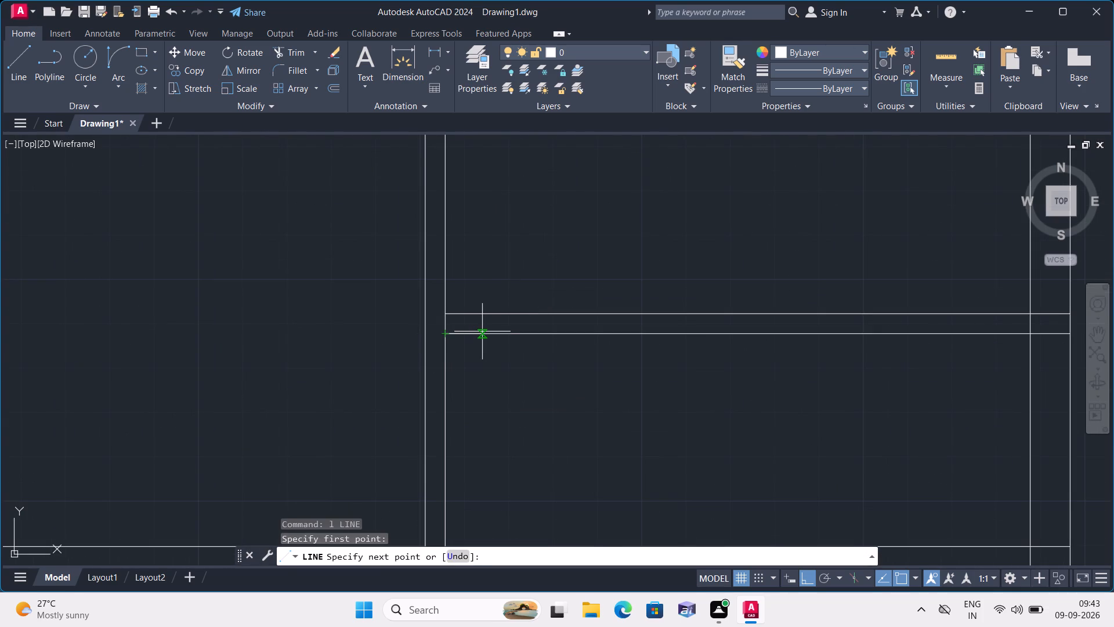
text(2")
key(space)
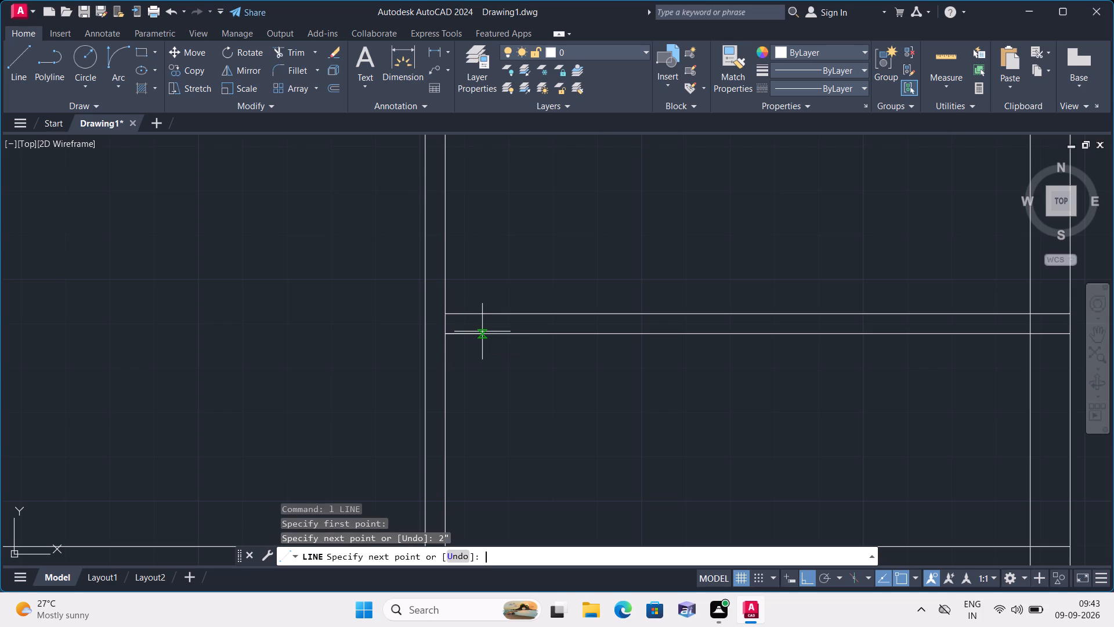
click(457, 313)
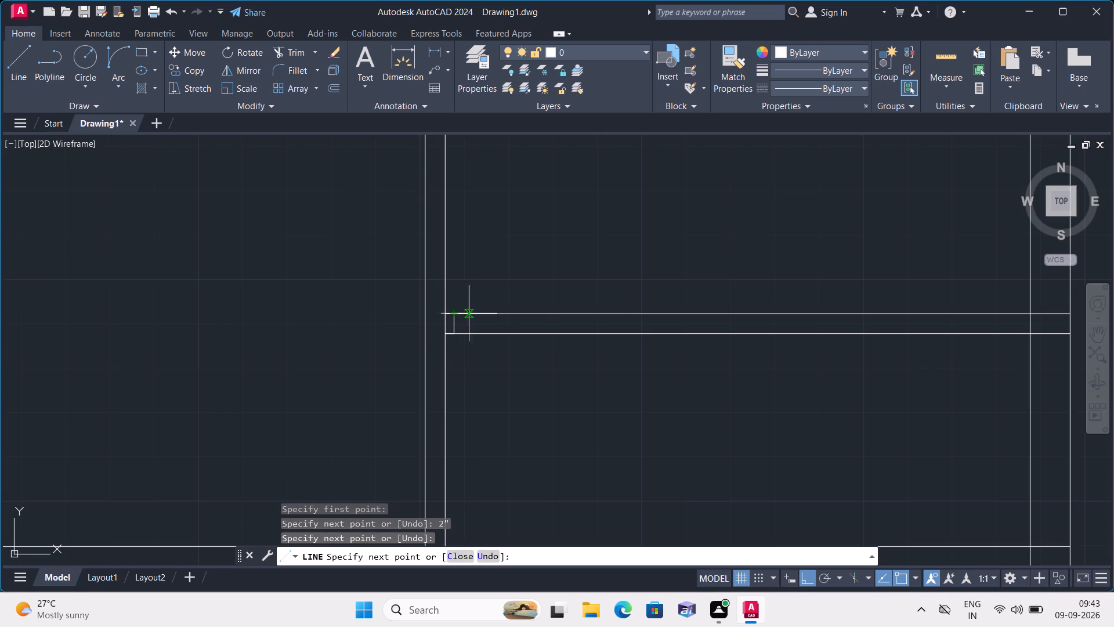
key(3)
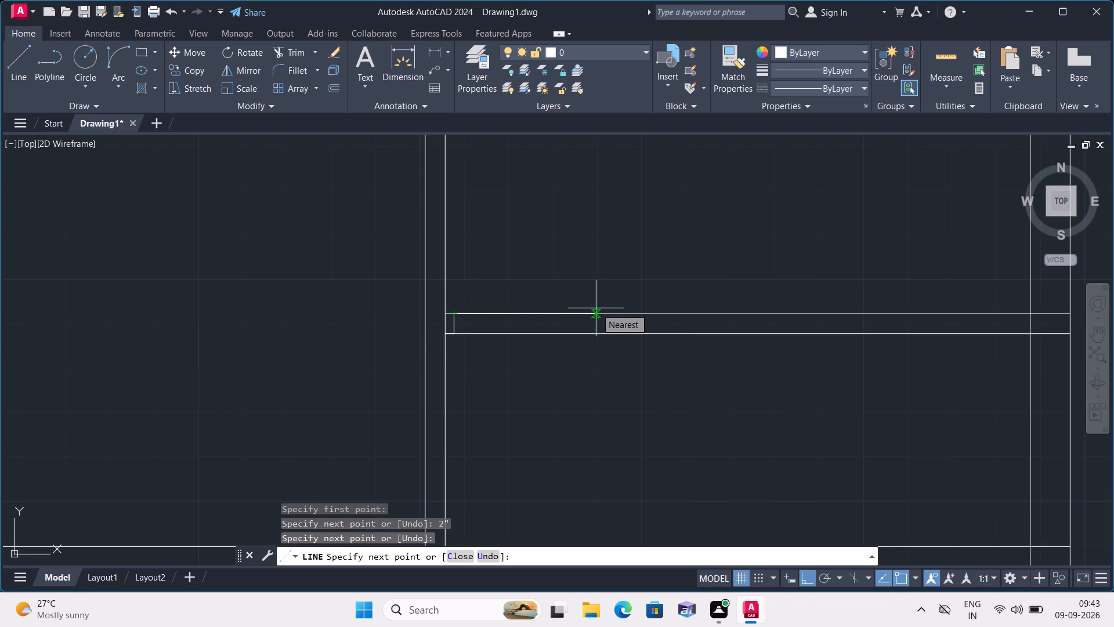
key(BackSpace)
text(2')
key(space)
scroll(602, 311, down, 1)
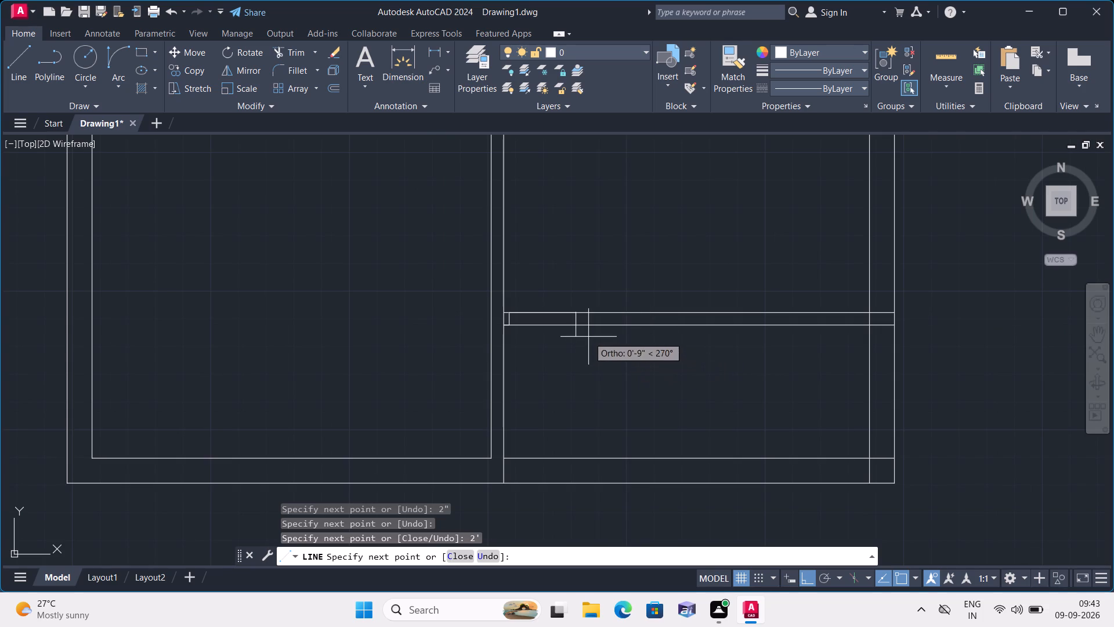
click(580, 326)
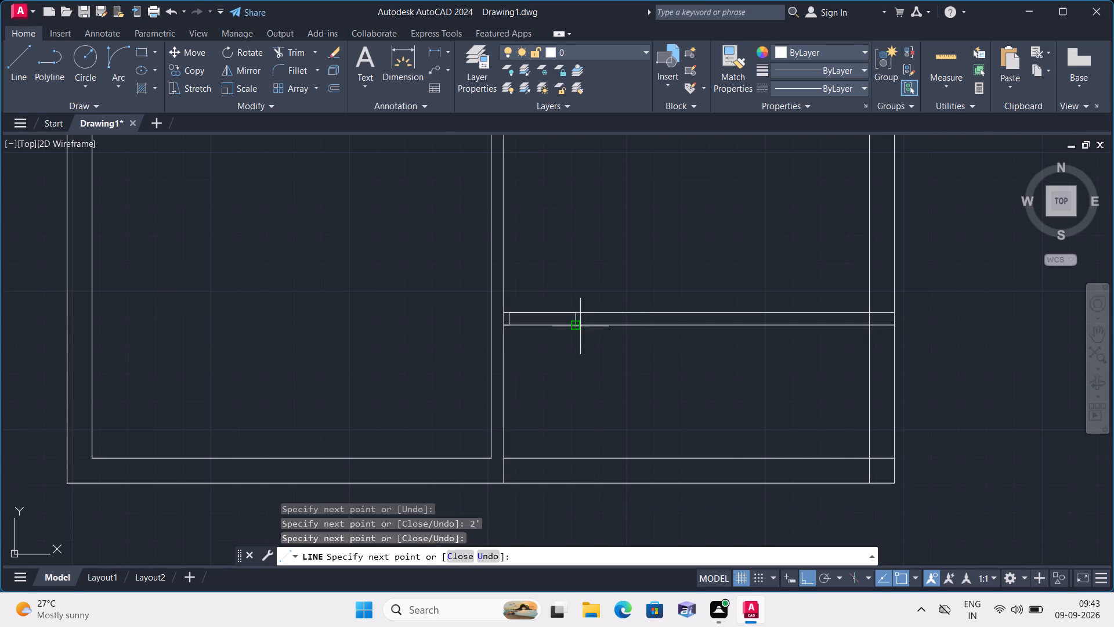
key(space)
Erase the short 2" line between the north-south partition and the opening's west jamb.
scroll(537, 339, up, 1)
scroll(487, 308, up, 3)
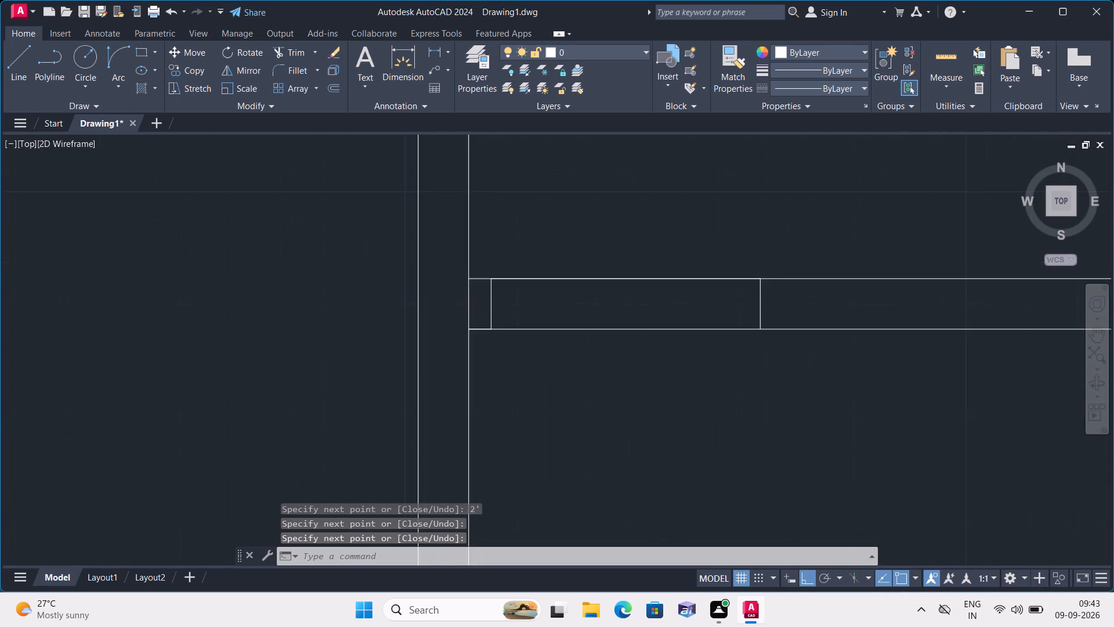
click(479, 340)
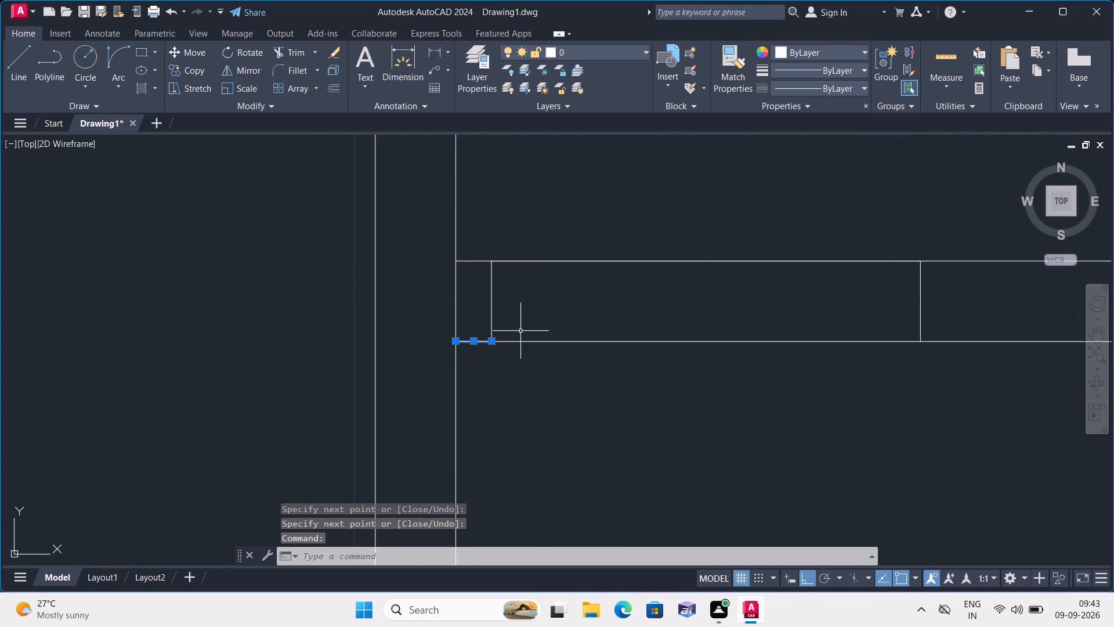
key(Delete)
key(space)
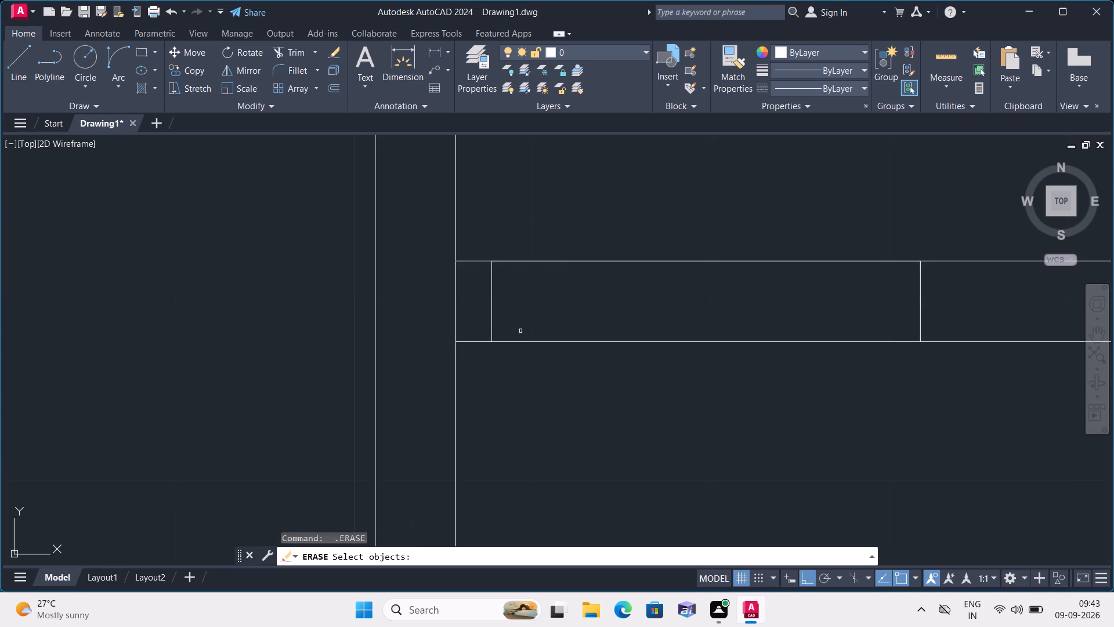
key(Escape)
Draw a 2" line into the door opening from the midpoint of each jamb line, west and east.
key(l)
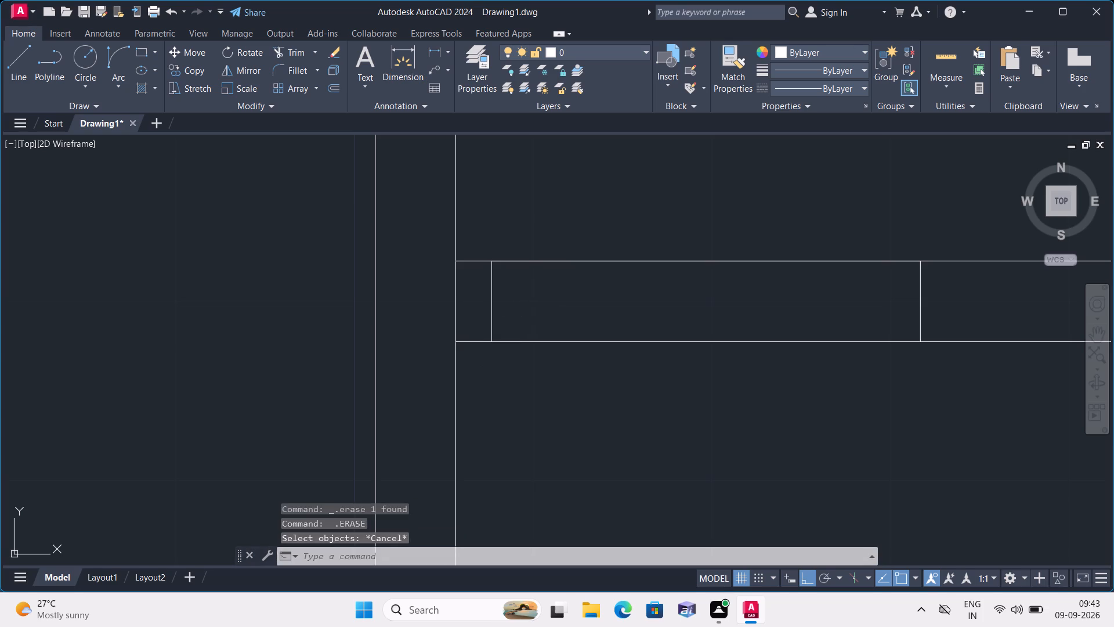
key(space)
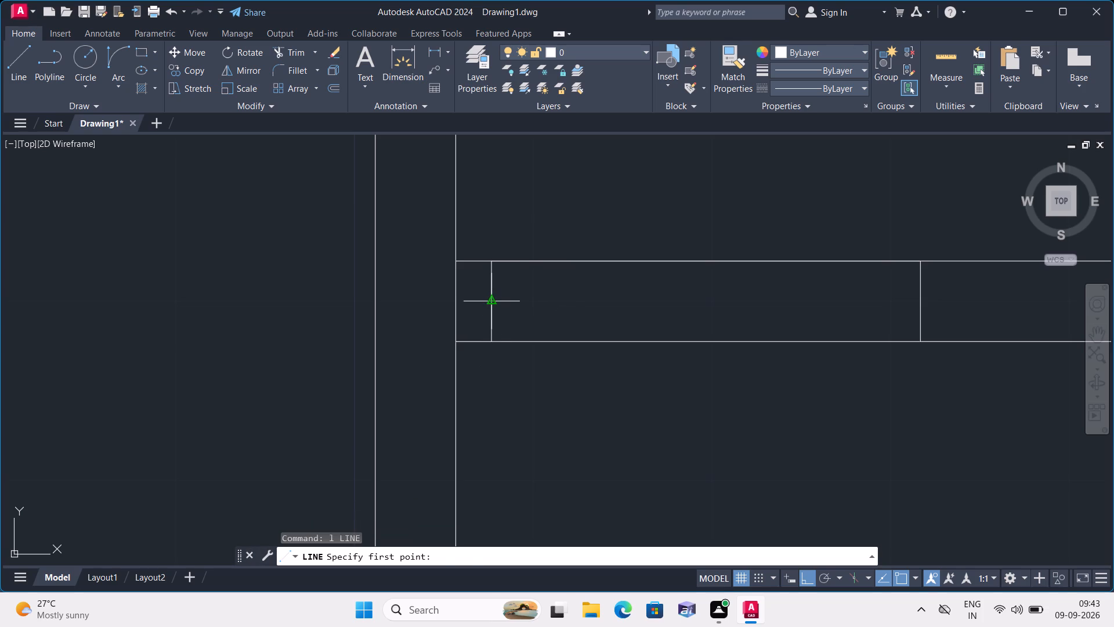
click(489, 301)
text(2")
key(space)
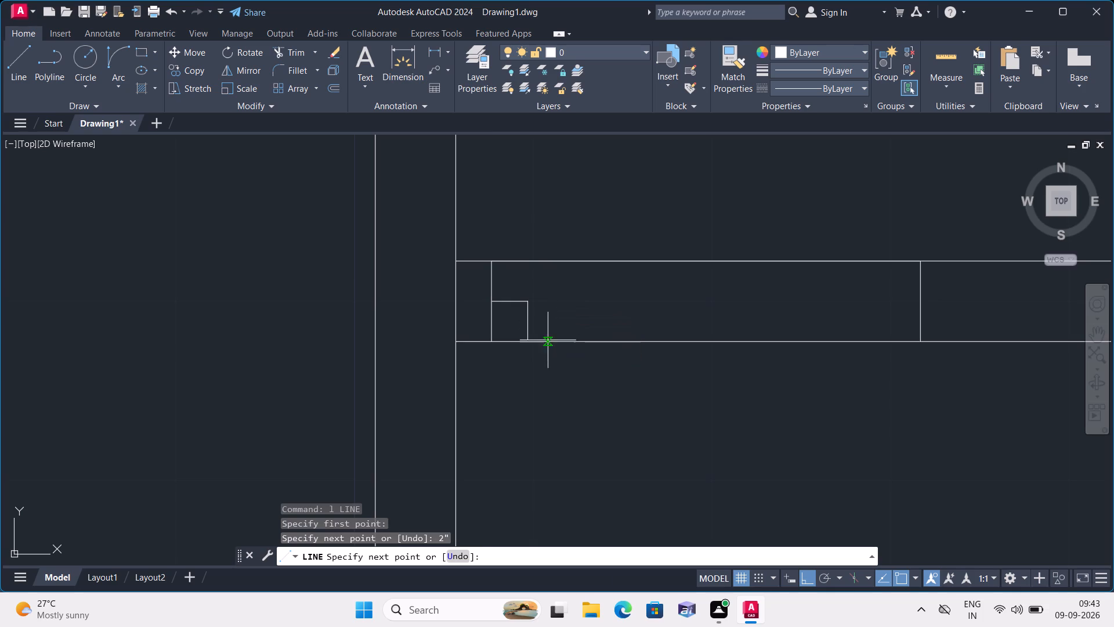
scroll(527, 407, down, 1)
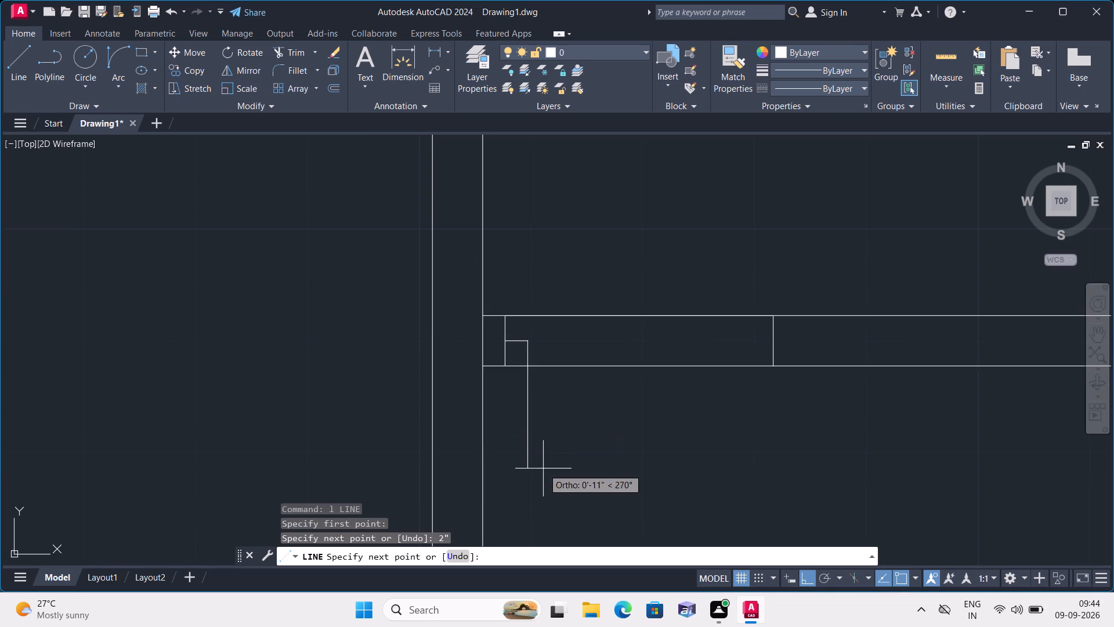
key(Escape)
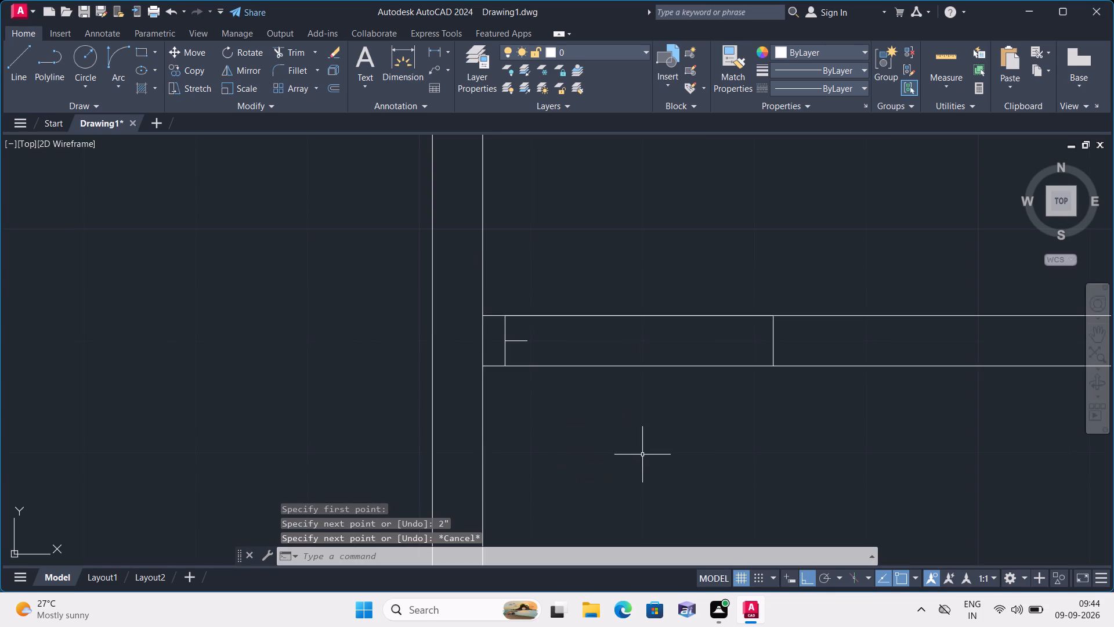
key(space)
click(776, 342)
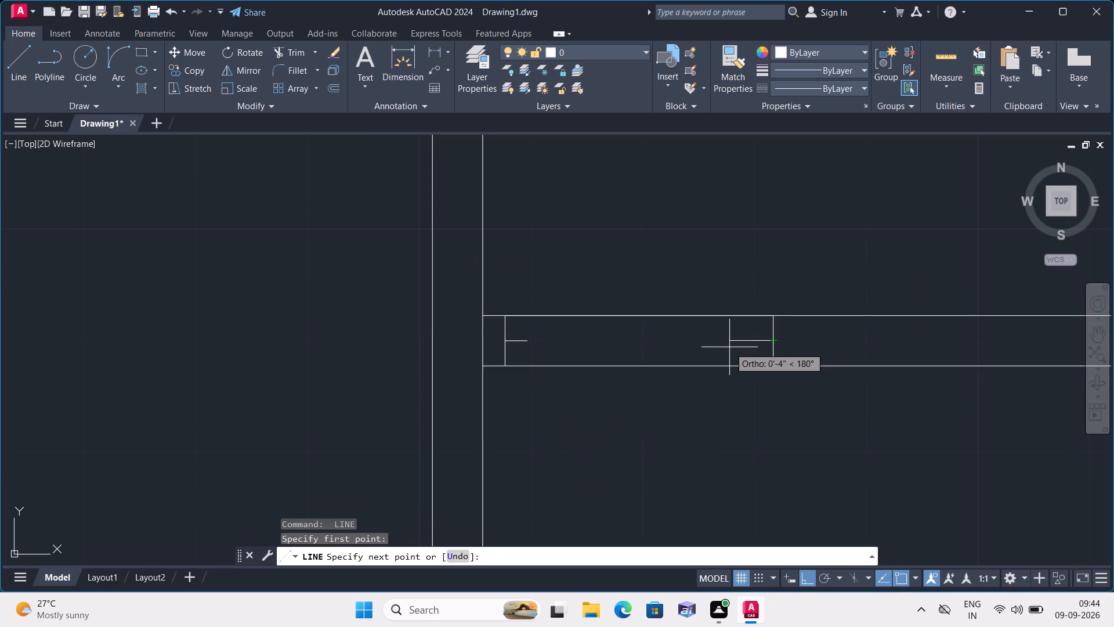
text(2")
key(space)
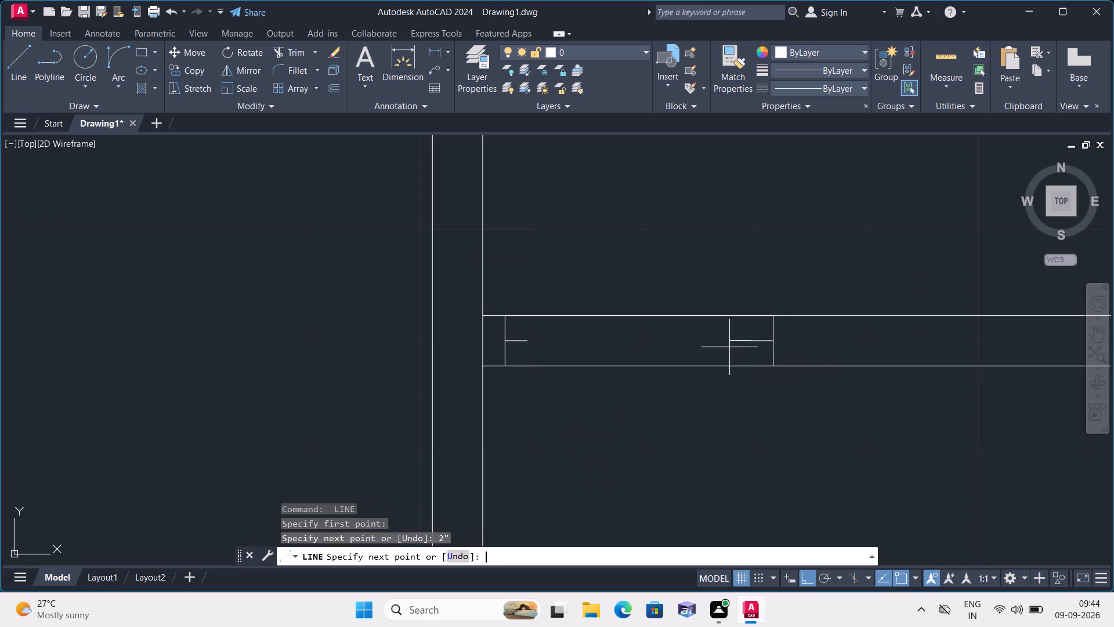
key(Escape)
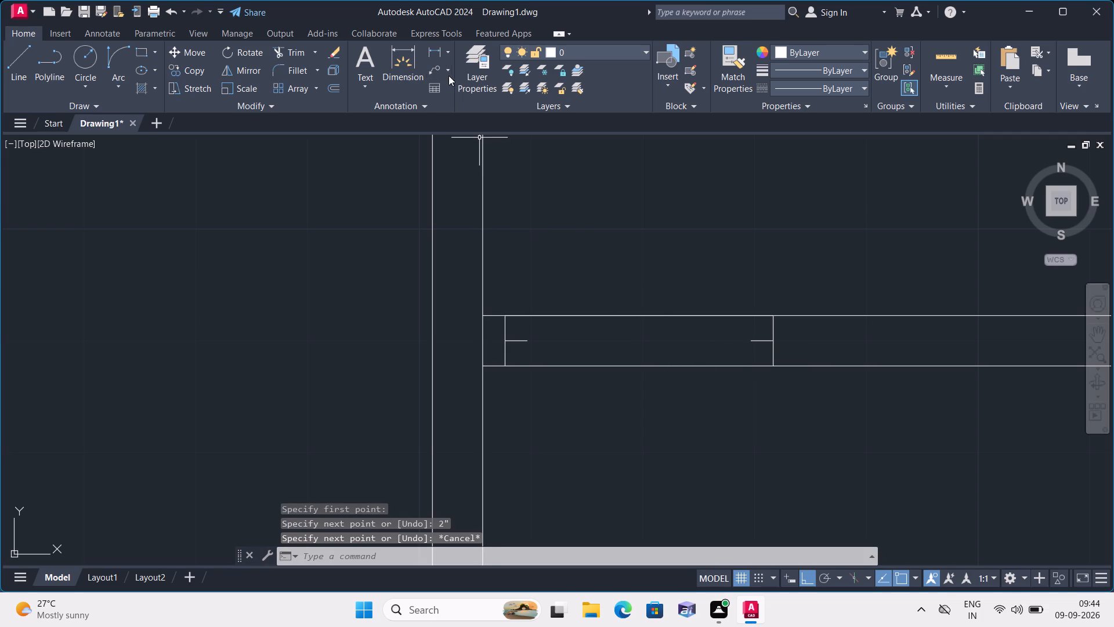
Measure the distance between the inner ends of the two short jamb lines with a horizontal linear dimension.
click(451, 49)
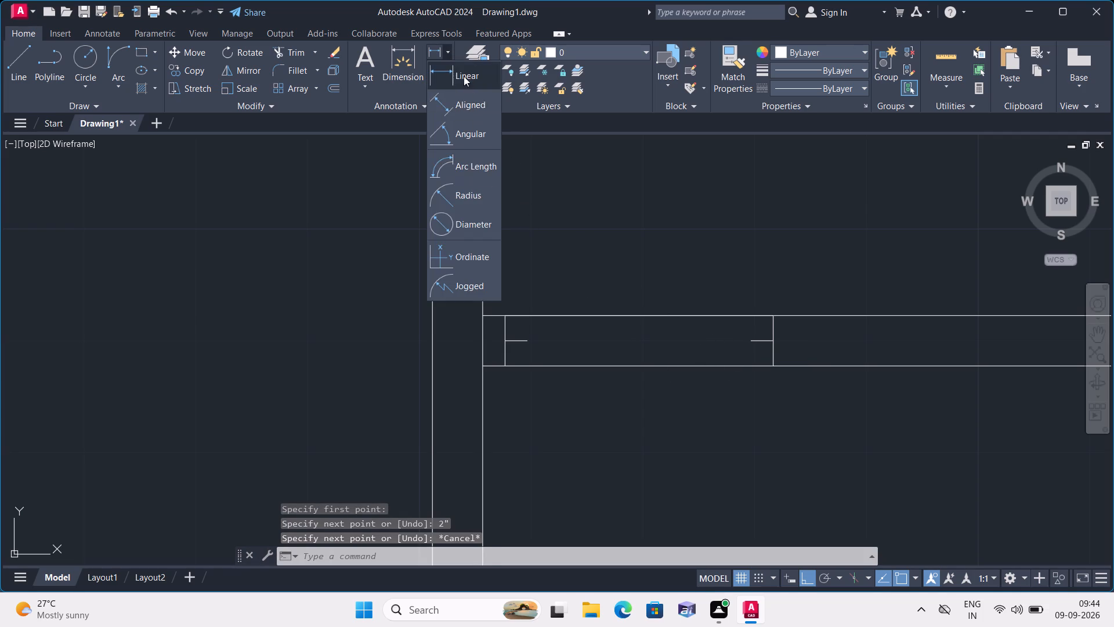
click(464, 74)
click(530, 340)
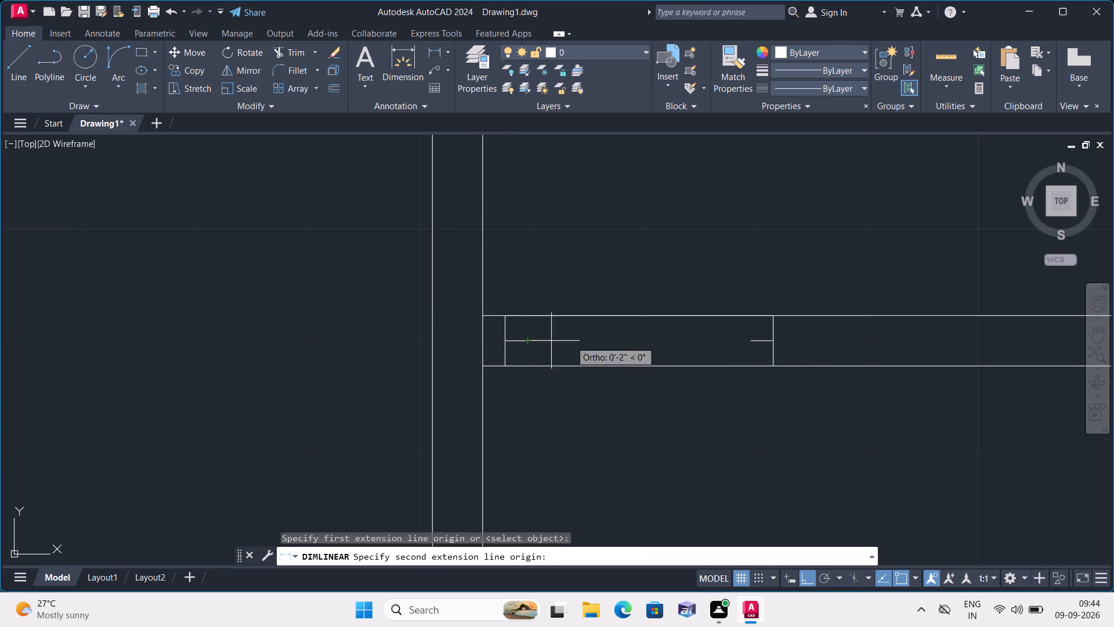
click(744, 339)
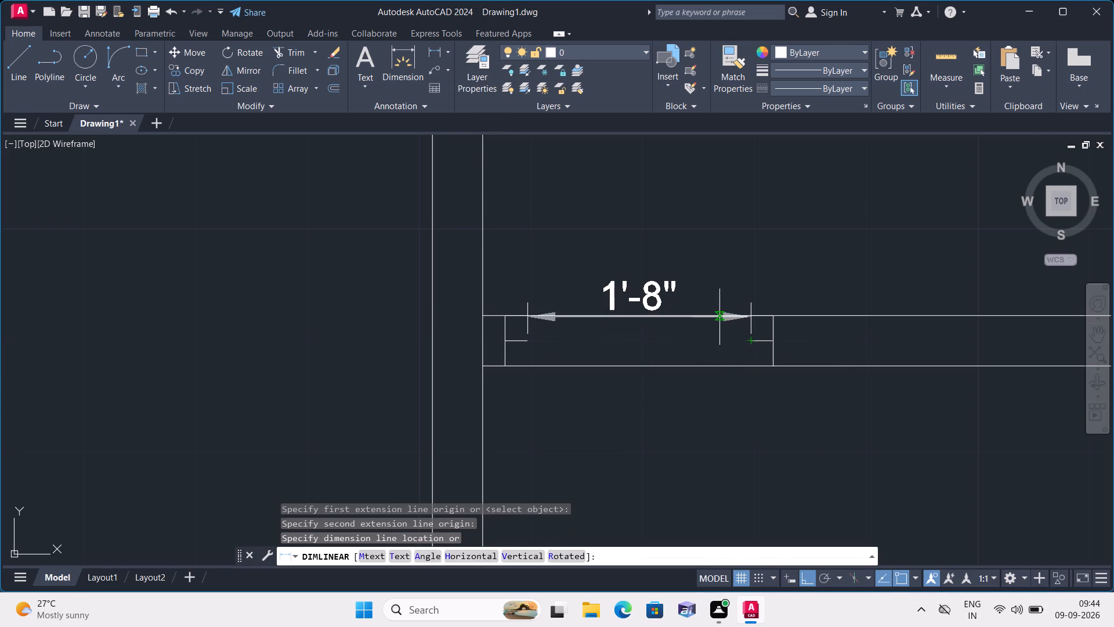
key(space)
Draw the door leaf as a 1'8" line running south from the end of the west jamb's short line.
text(l)
key(space)
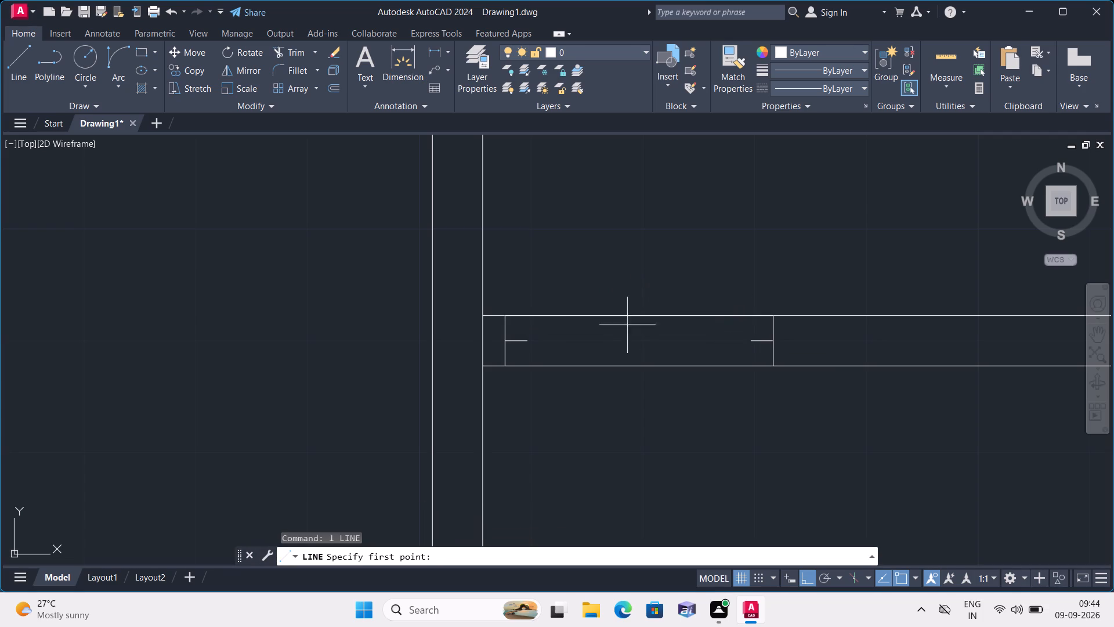
click(530, 342)
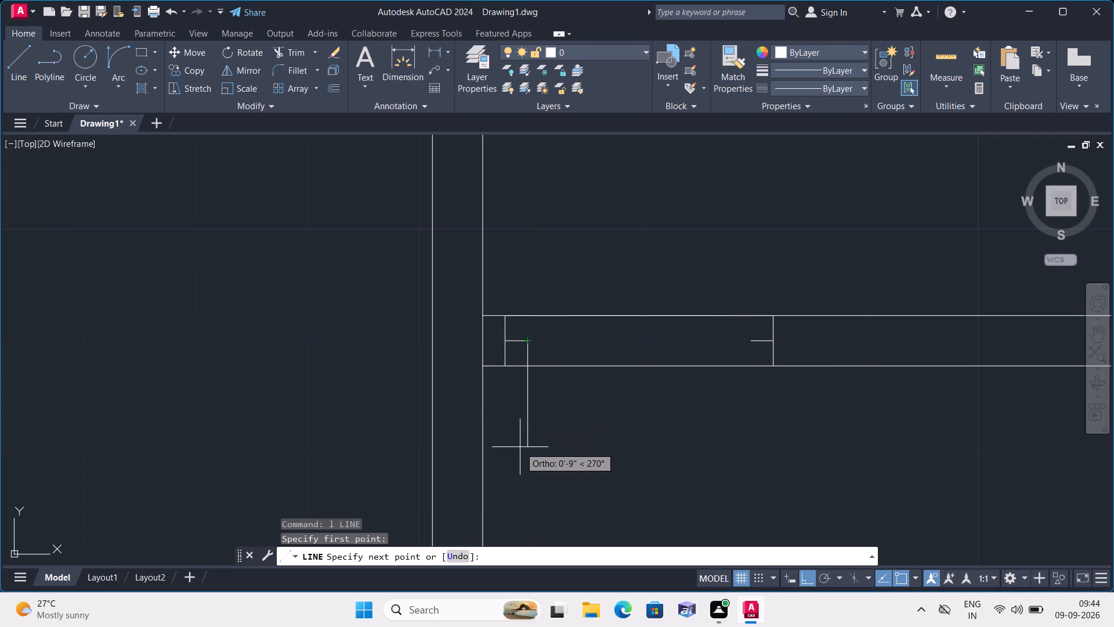
text(1'8")
key(space)
key(Escape)
Draw the door swing as a Start, End, Direction arc from the leaf's south end to the east jamb line's end.
scroll(520, 447, down, 1)
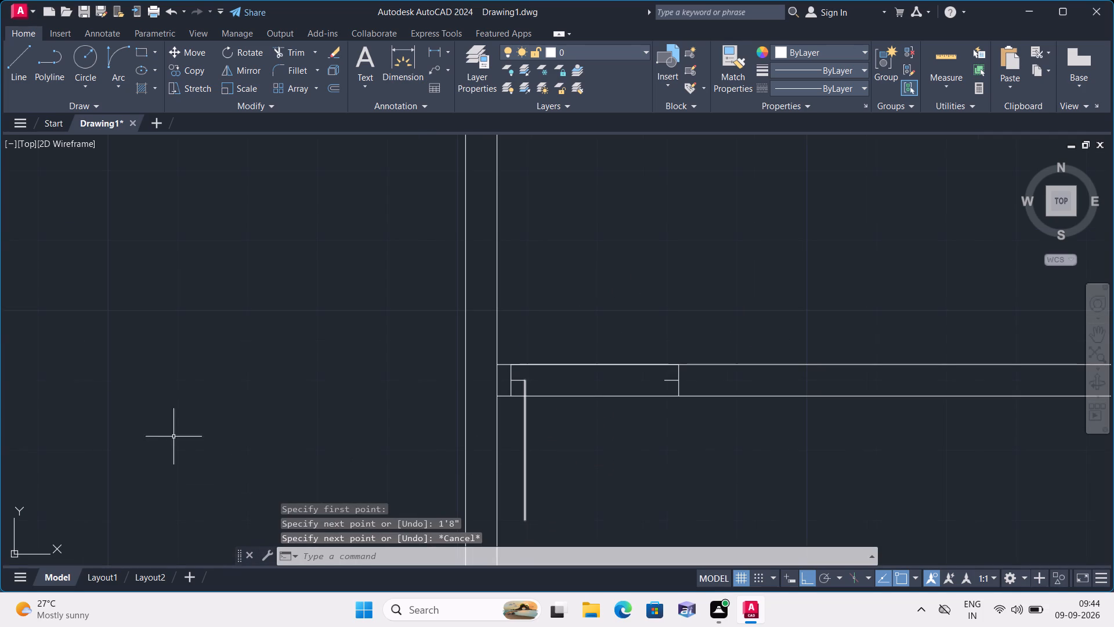
click(115, 91)
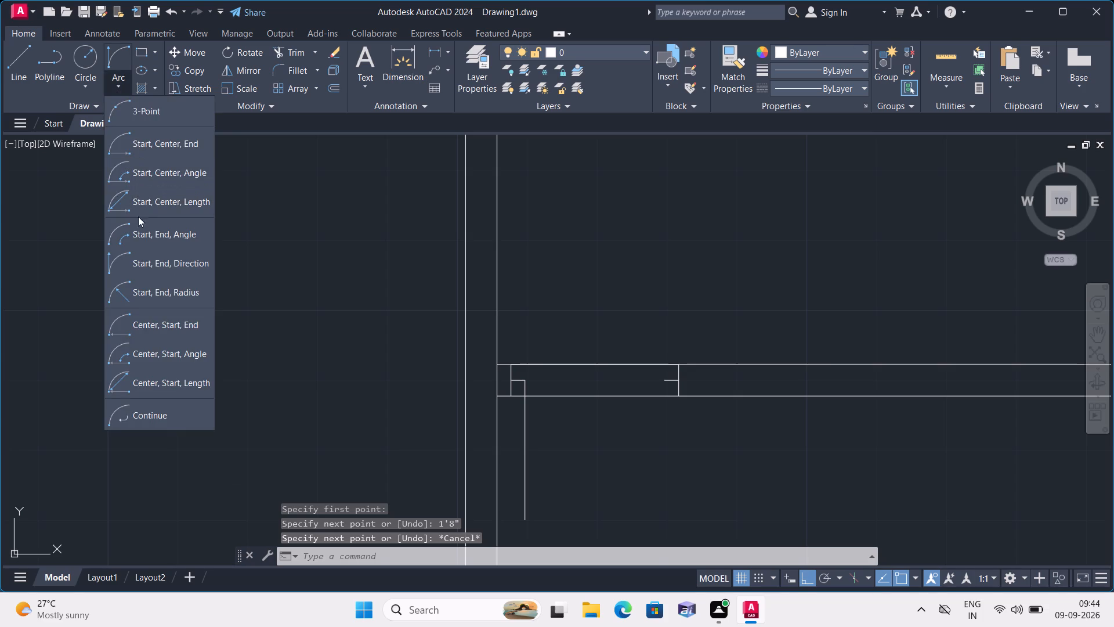
click(168, 261)
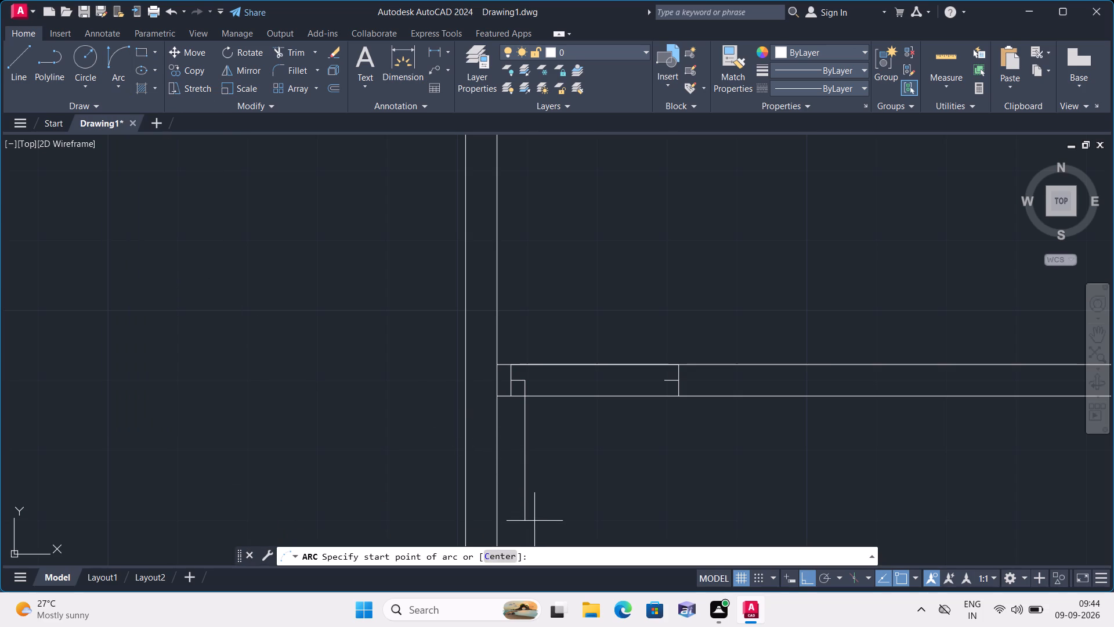
click(527, 522)
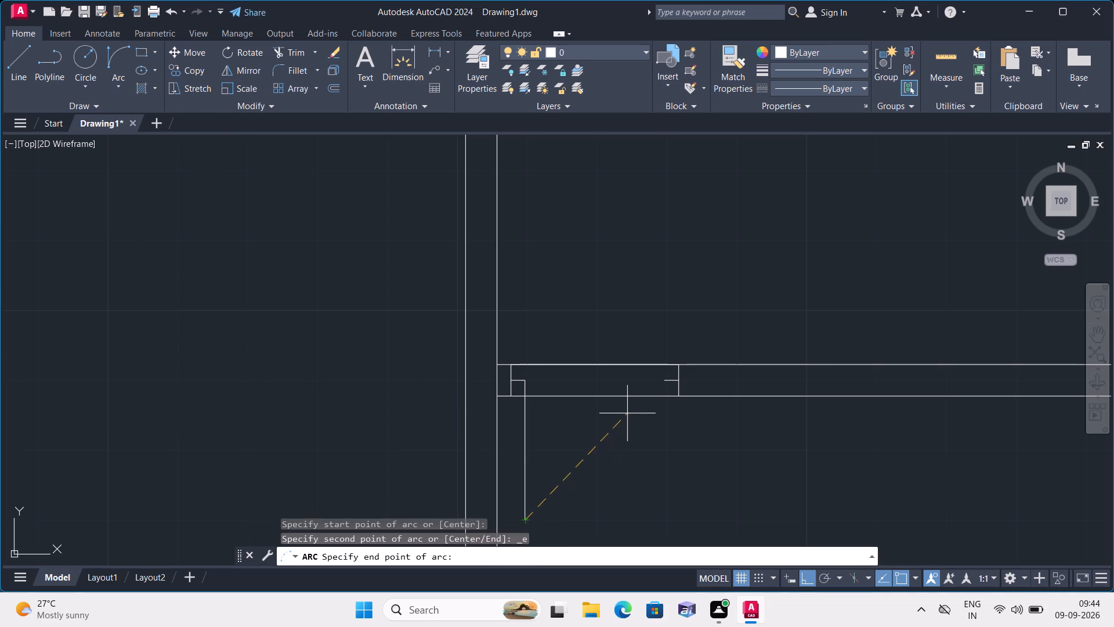
click(664, 381)
click(676, 456)
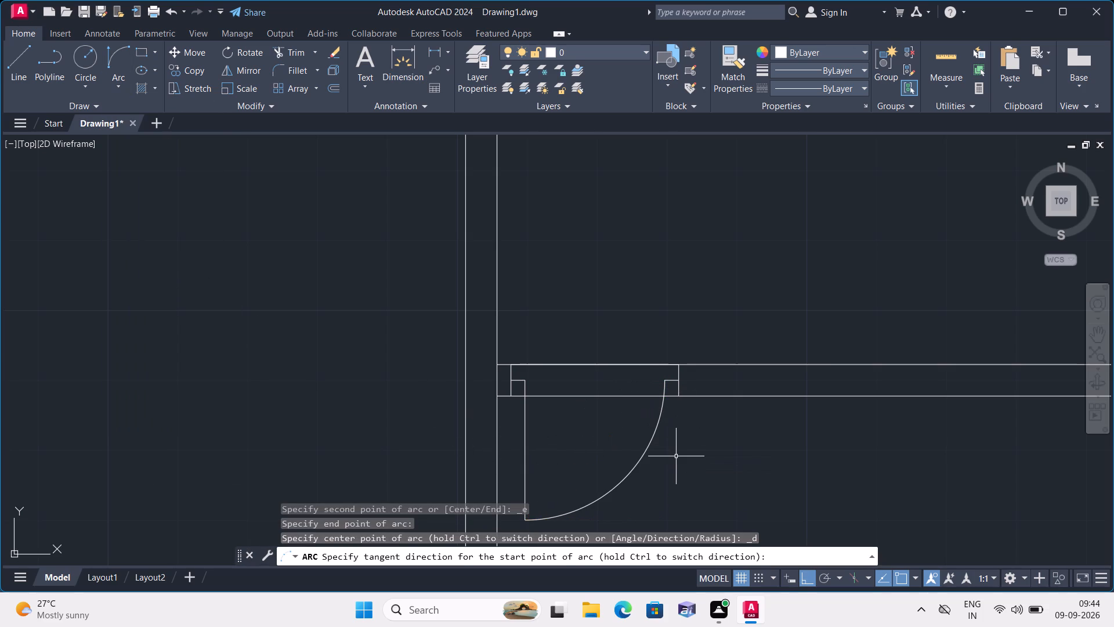
key(Escape)
Trim both face lines of the new partition across the door opening, between the west and east jambs.
key(r)
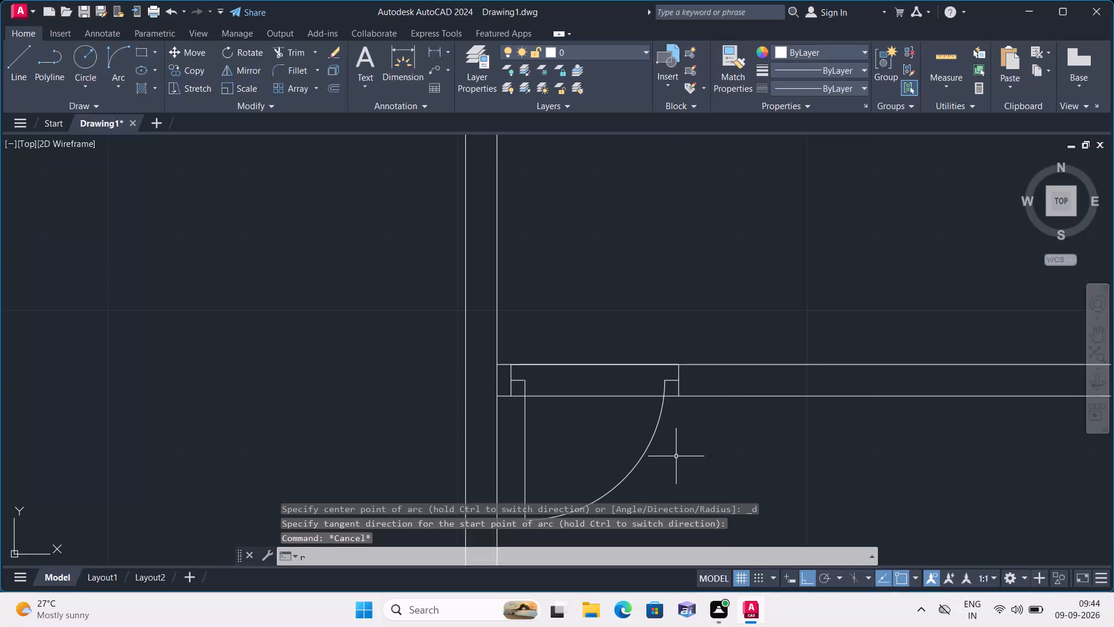
key(BackSpace)
text(trim)
key(space)
scroll(674, 397, up, 1)
click(674, 397)
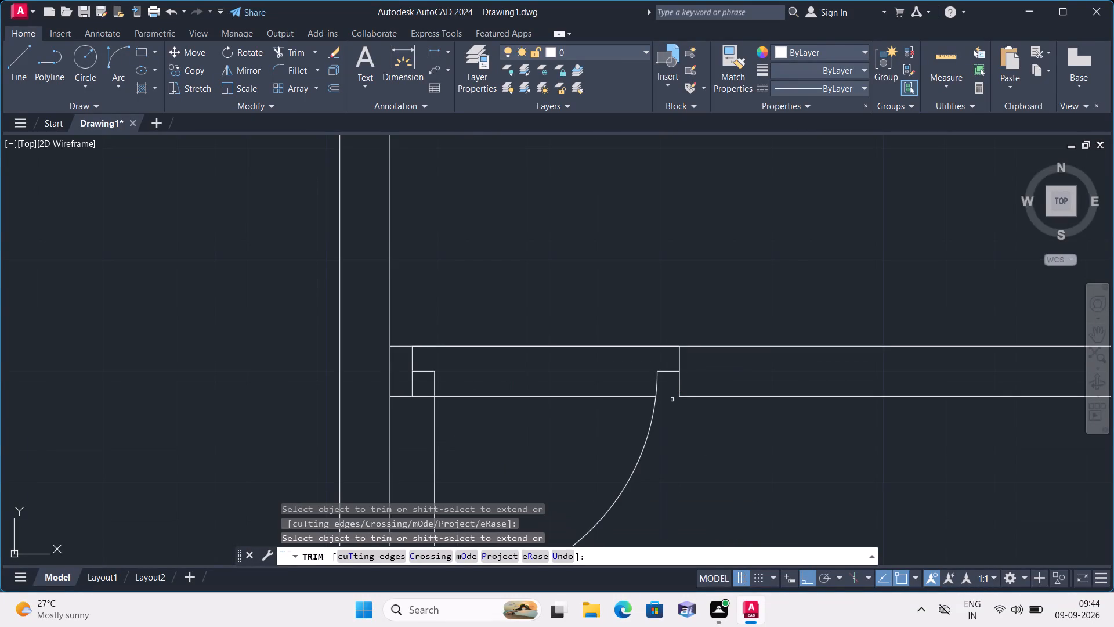
click(552, 408)
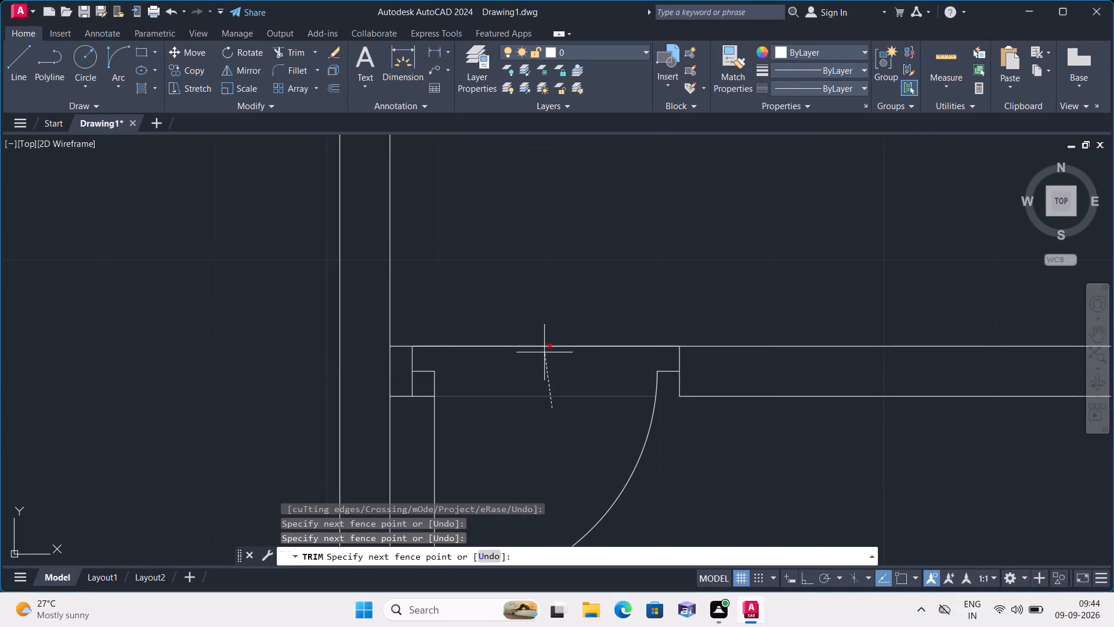
click(543, 341)
click(420, 398)
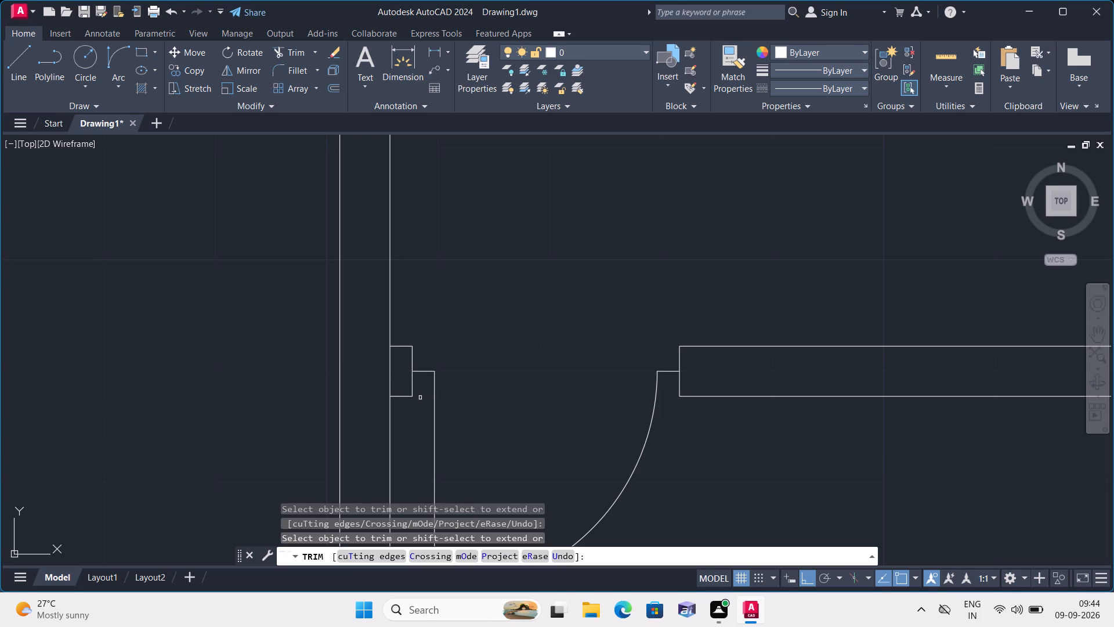
Trim the north-south partition's east face line where the new partition's short west stub joins it.
scroll(420, 398, down, 2)
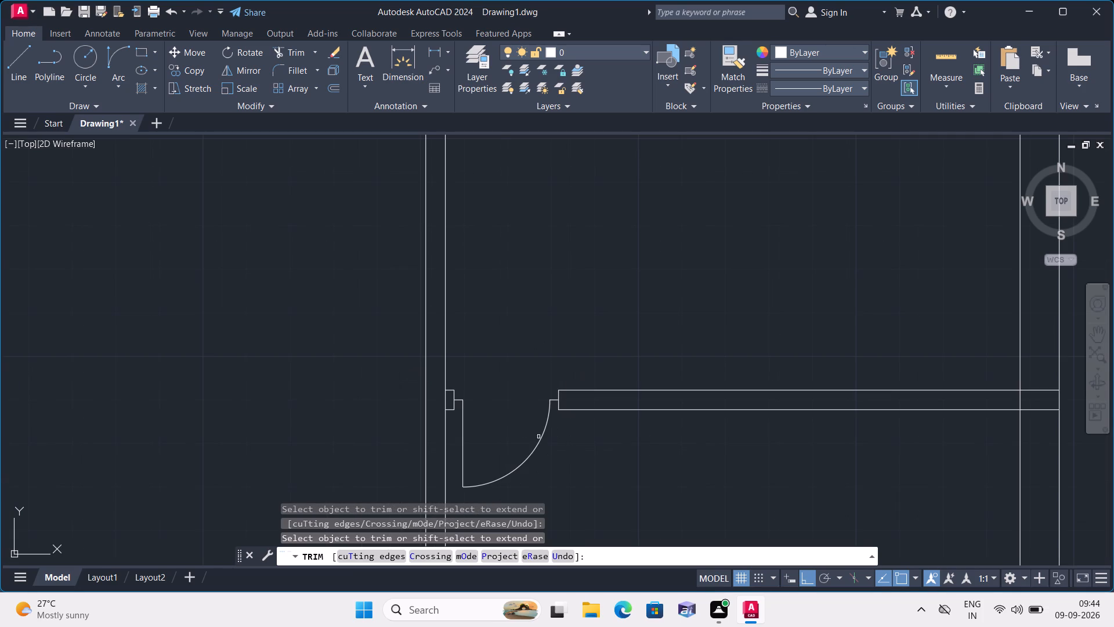
scroll(450, 402, up, 1)
click(446, 398)
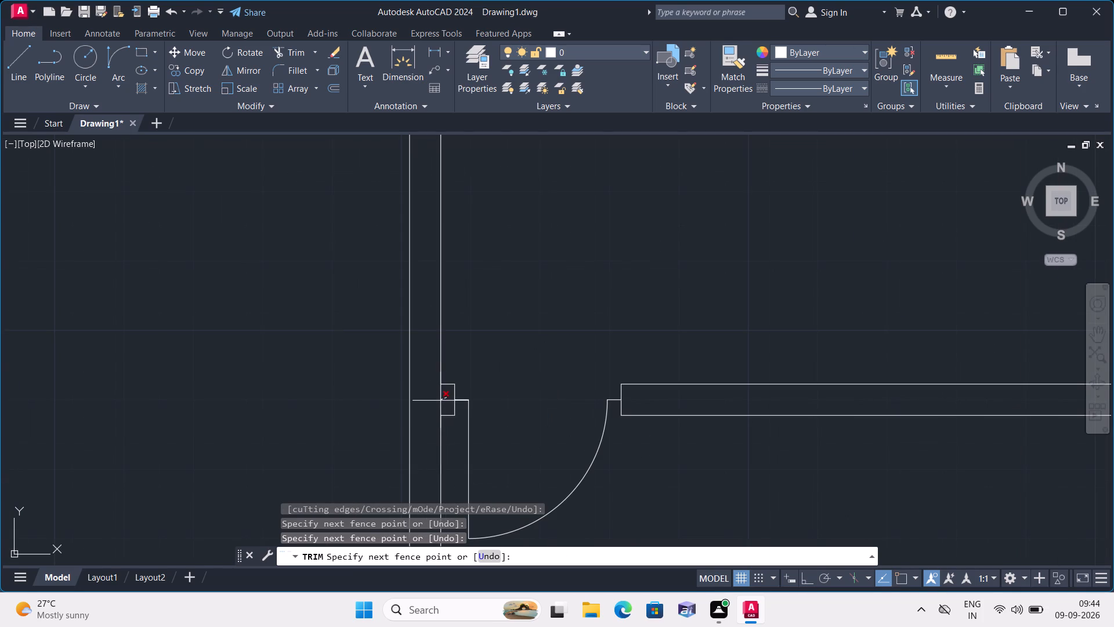
click(436, 406)
At the east outer wall, trim the inner face line between the partition's faces and the partition's north face line inside the wall.
scroll(436, 406, down, 2)
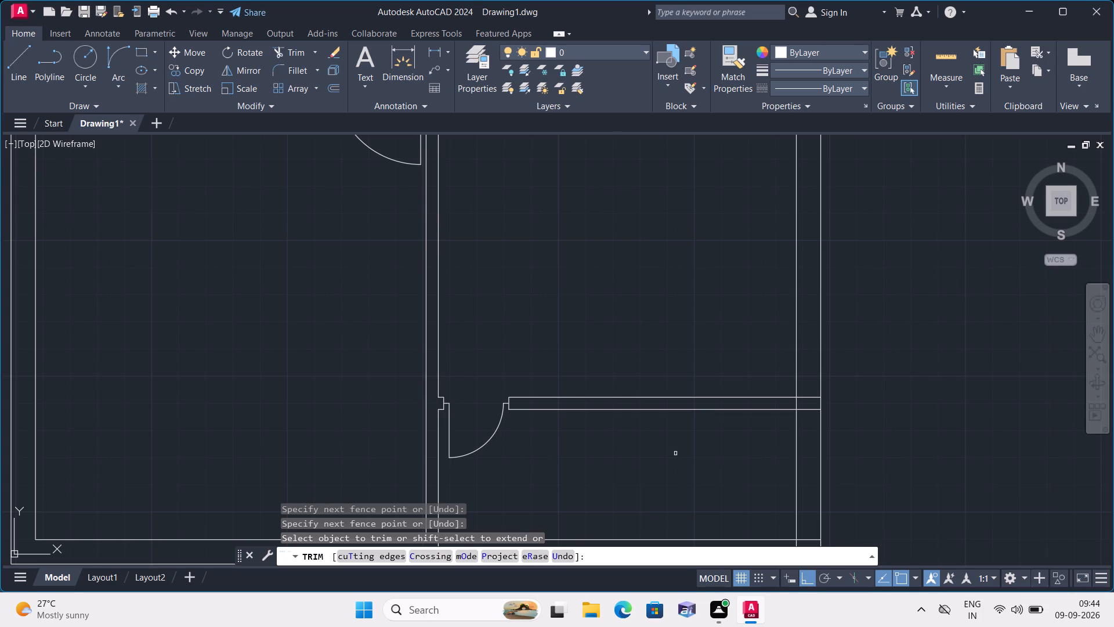
scroll(757, 399, up, 2)
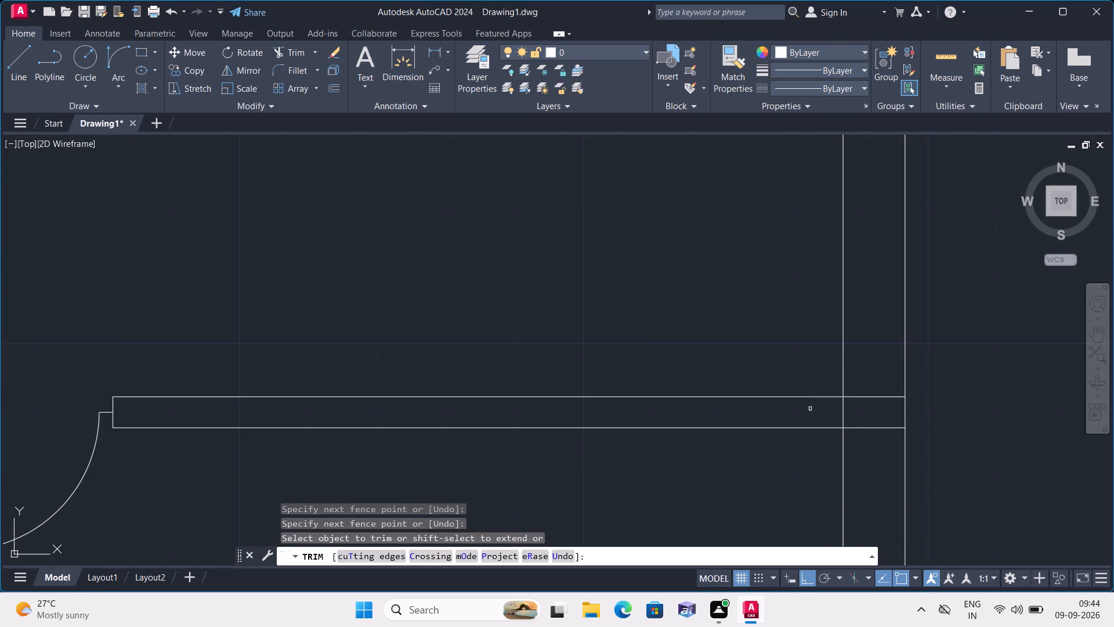
scroll(819, 427, up, 2)
click(953, 327)
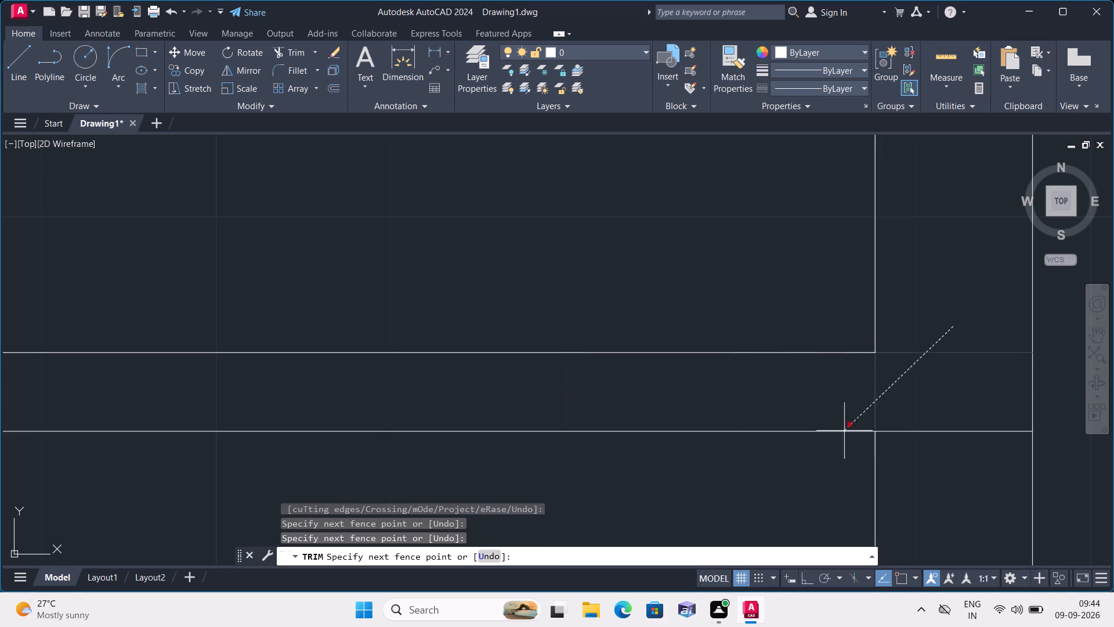
click(819, 405)
scroll(819, 405, down, 3)
scroll(756, 452, down, 1)
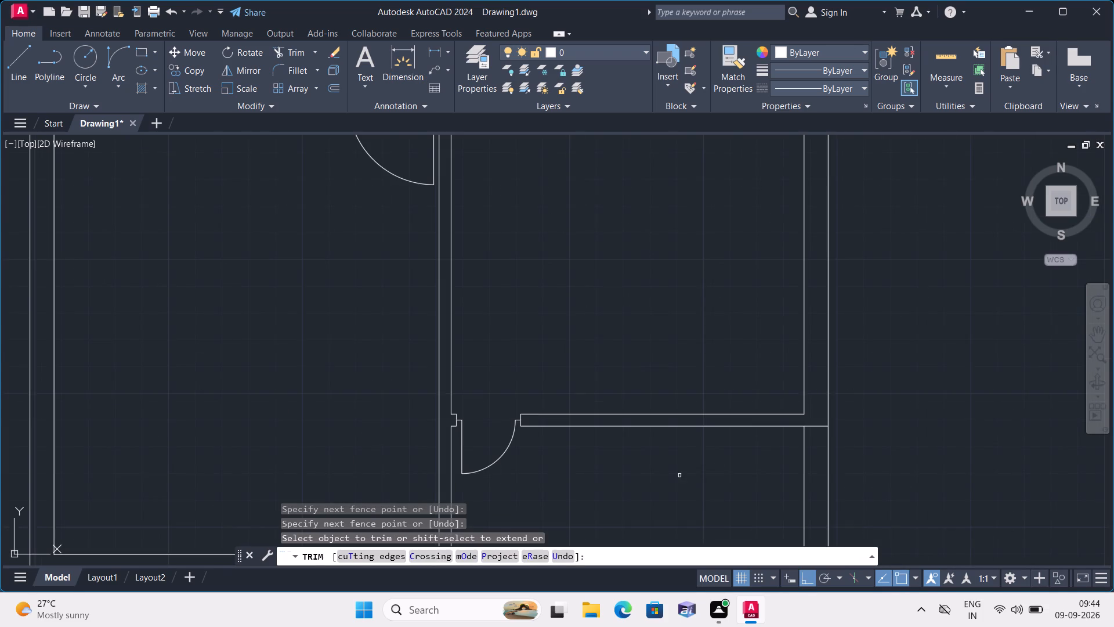
scroll(671, 480, down, 2)
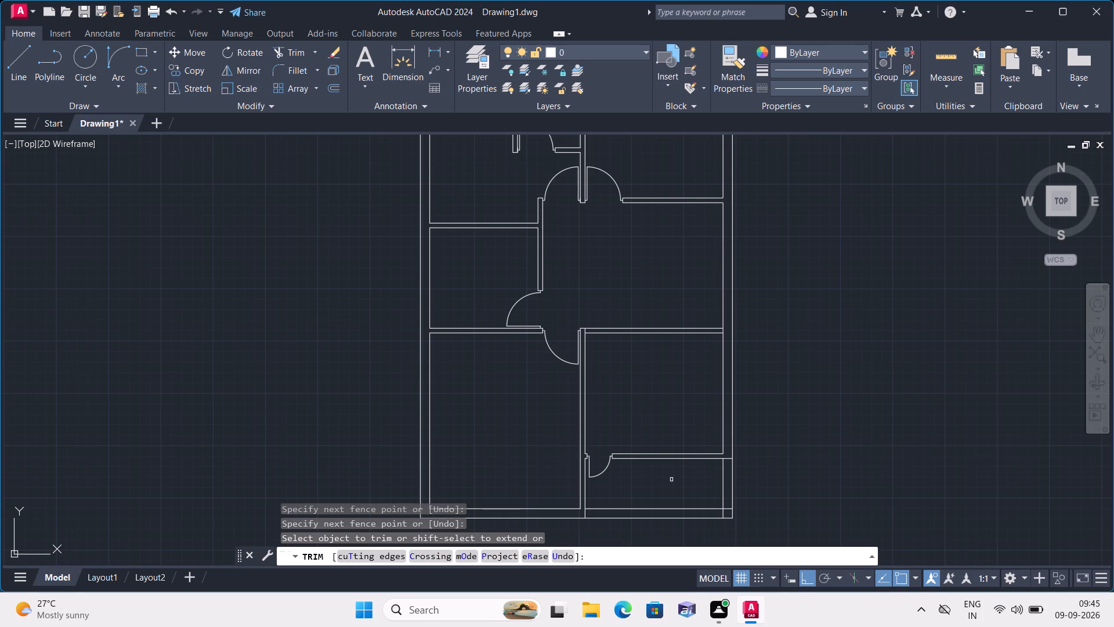
key(Escape)
Start a line at the west end of the south face of the partition east of the paired doors.
scroll(653, 288, up, 1)
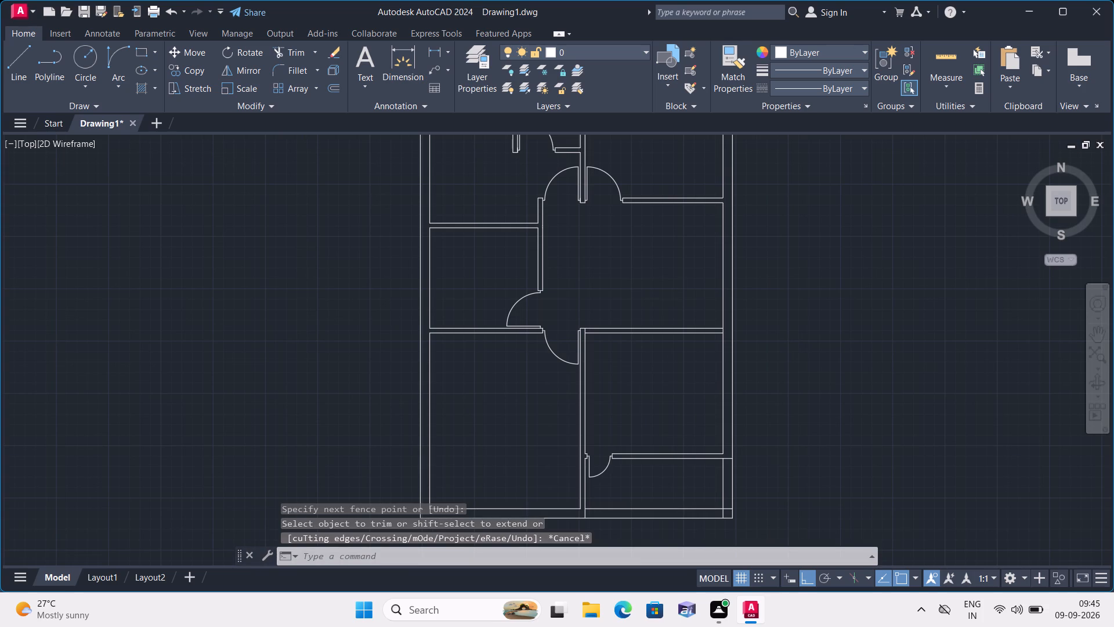
middle_drag(653, 288, 628, 391)
text(ll)
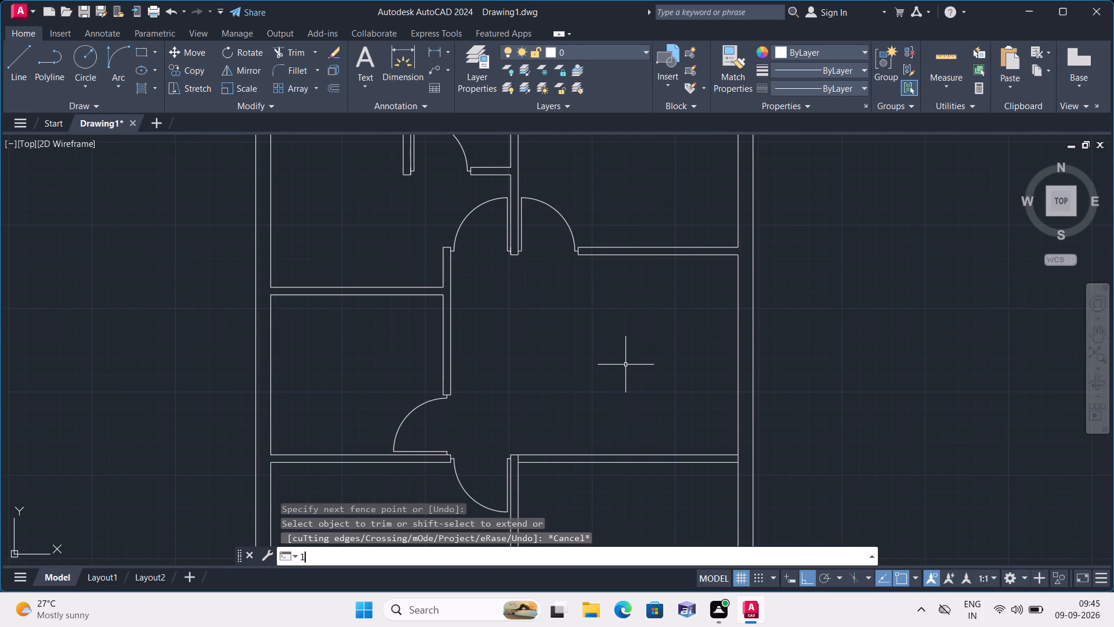
key(BackSpace)
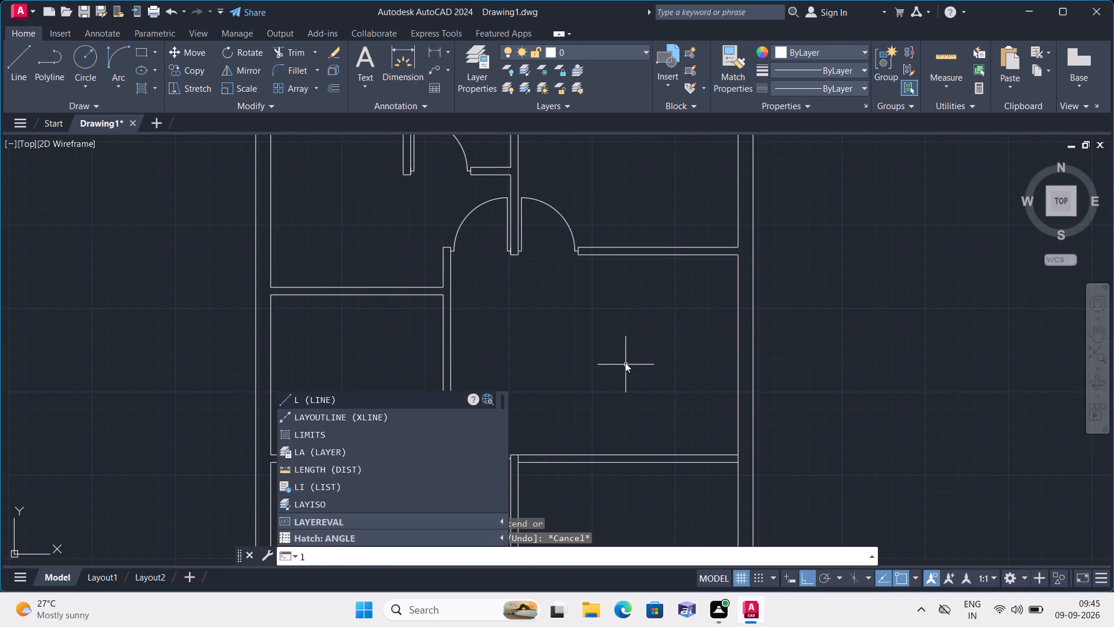
key(space)
scroll(588, 270, up, 2)
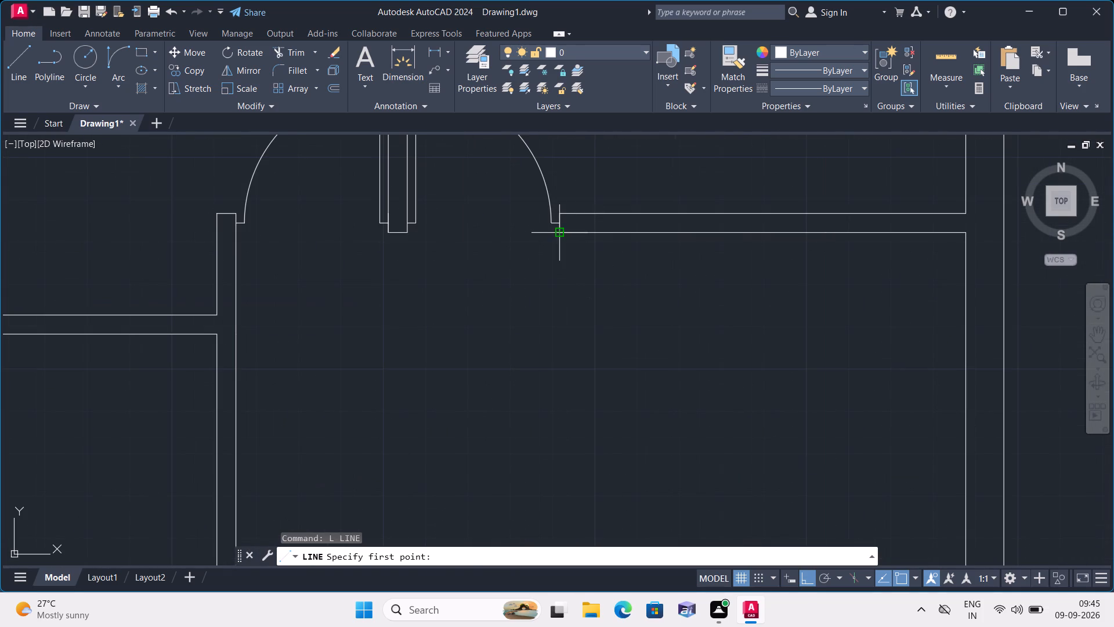
From the partition's west end, draw a 1' line east along its south face, continuing south to the next partition's north face.
click(559, 232)
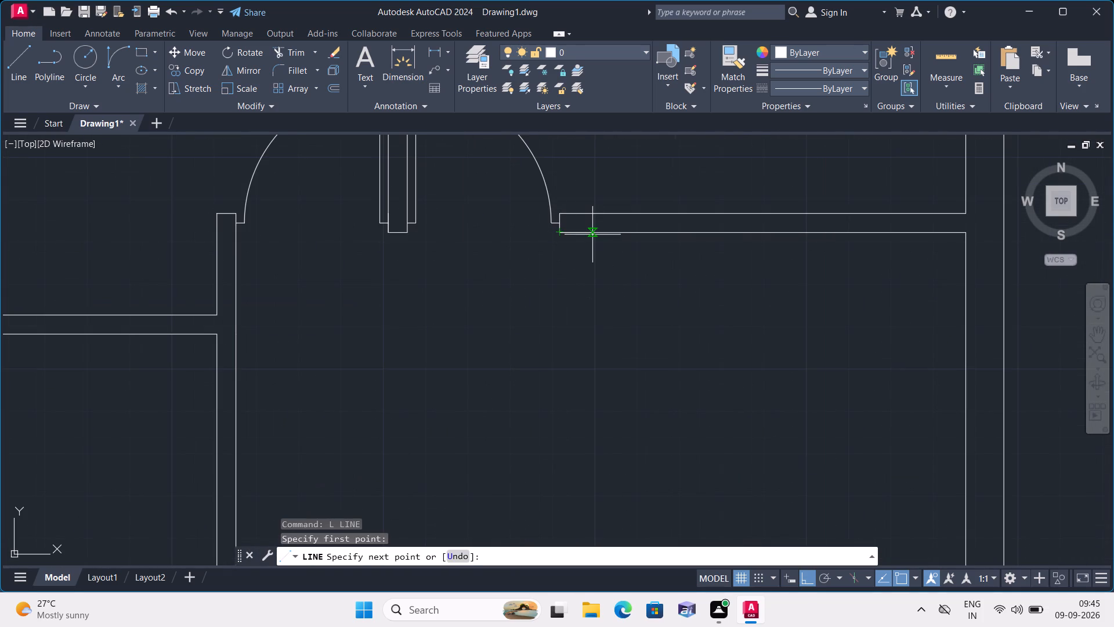
key(1)
key(apostrophe)
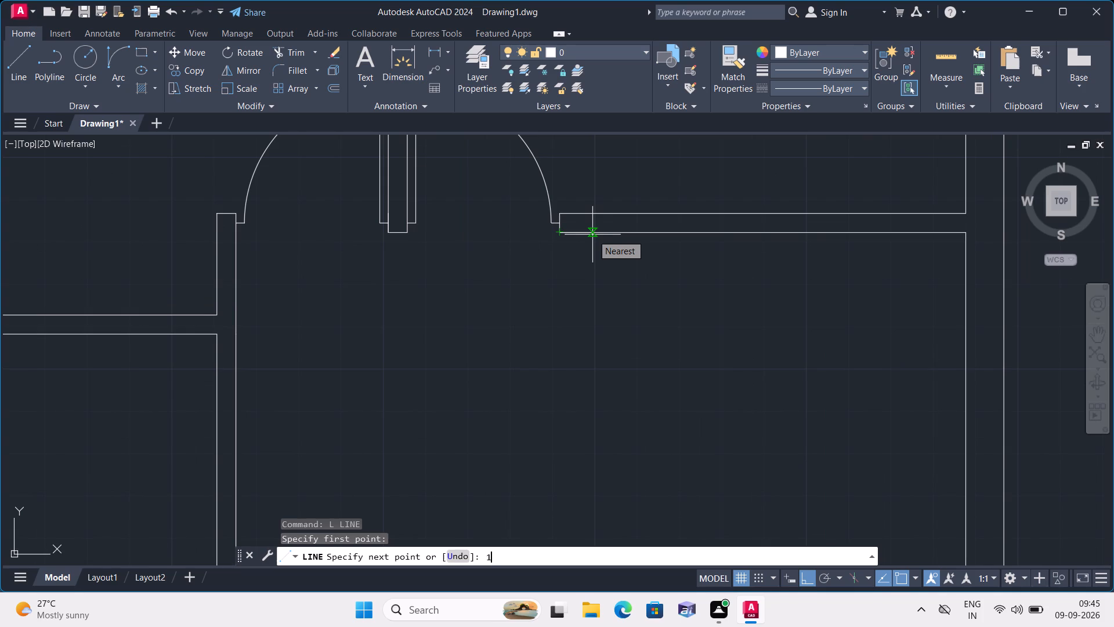
key(space)
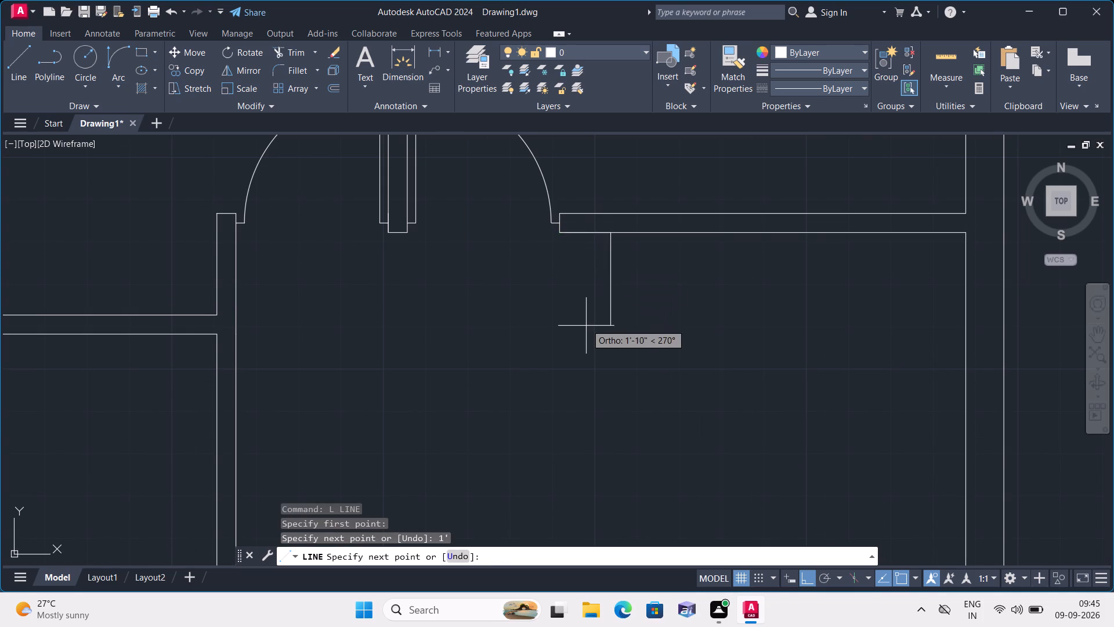
middle_drag(586, 330, 556, 125)
scroll(570, 376, down, 2)
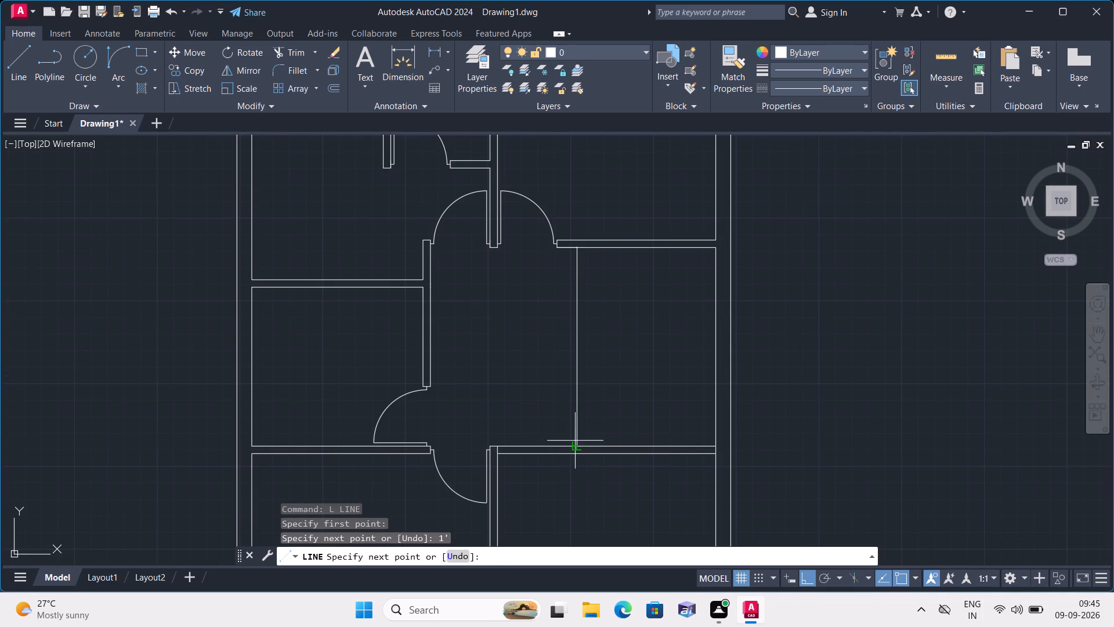
click(575, 444)
key(space)
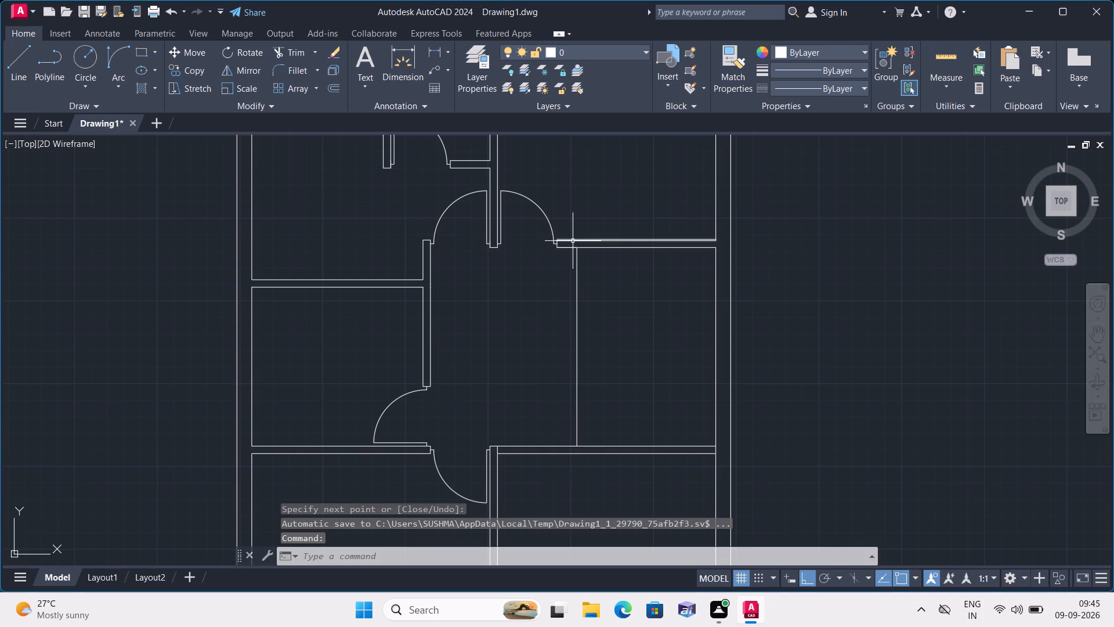
Delete the 1' helper segment along the south face of the partition.
click(573, 249)
key(Delete)
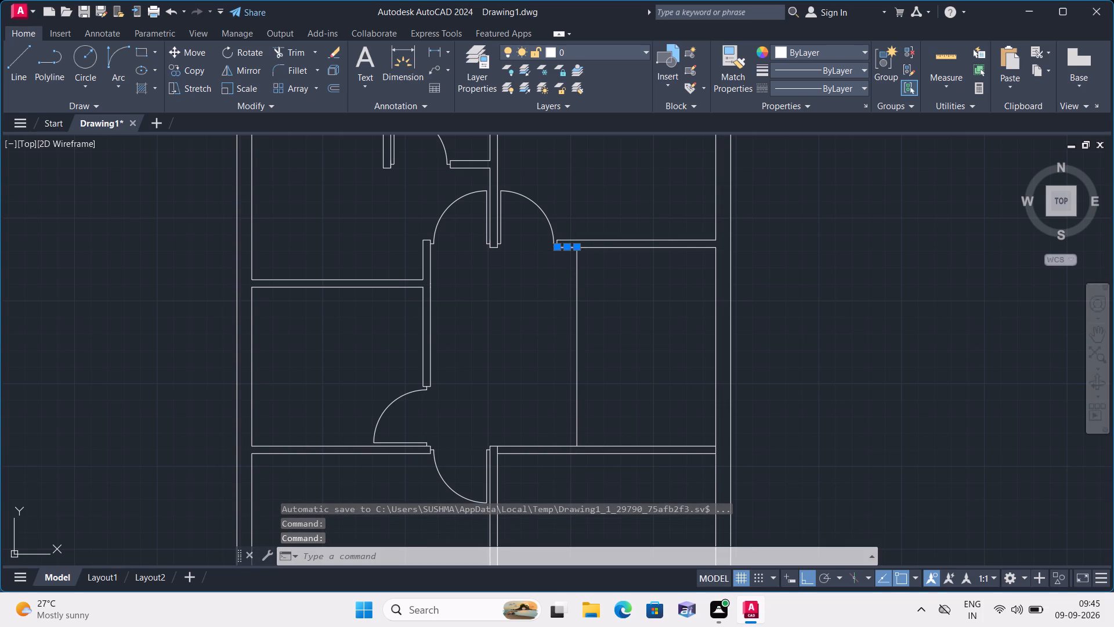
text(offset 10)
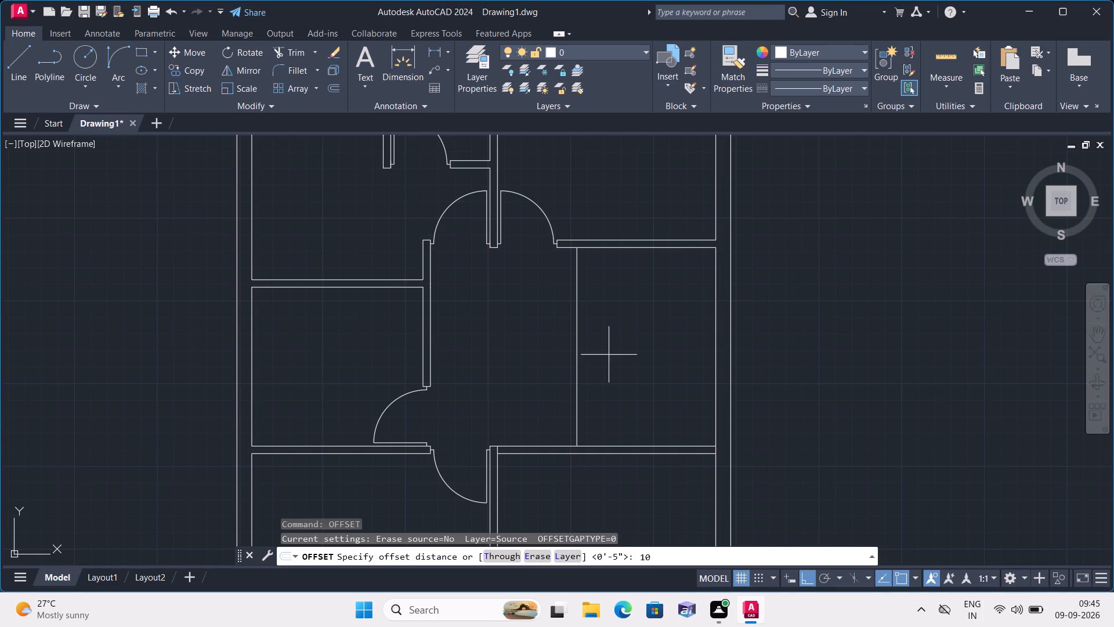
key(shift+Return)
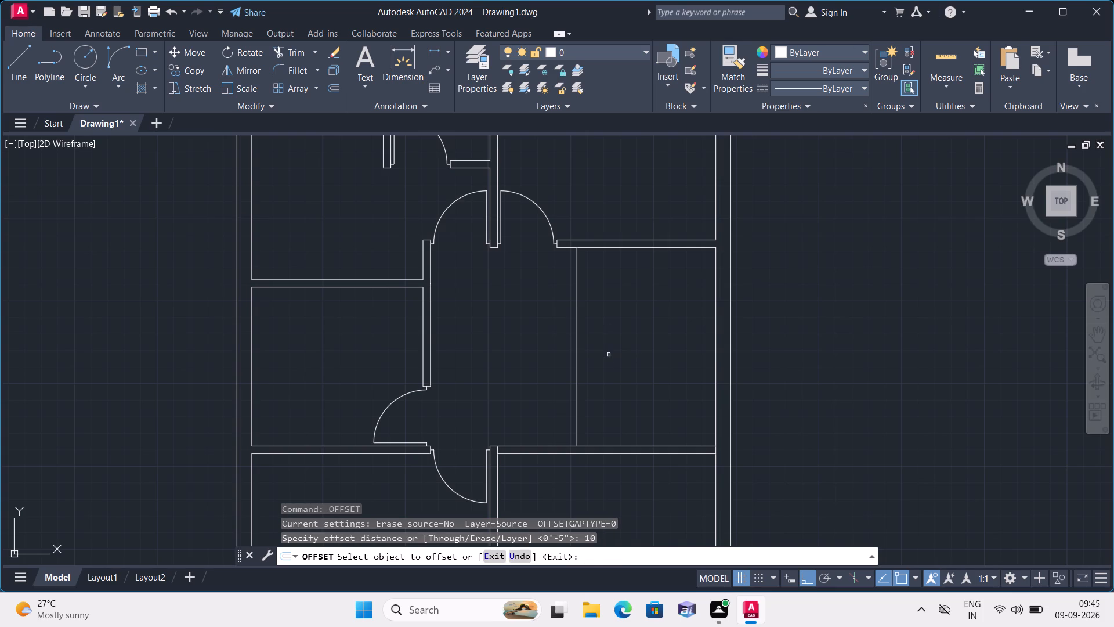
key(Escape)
Offset the new north-south line successively eastward at 10" spacing to make six stair tread lines.
key(space)
text(10")
key(space)
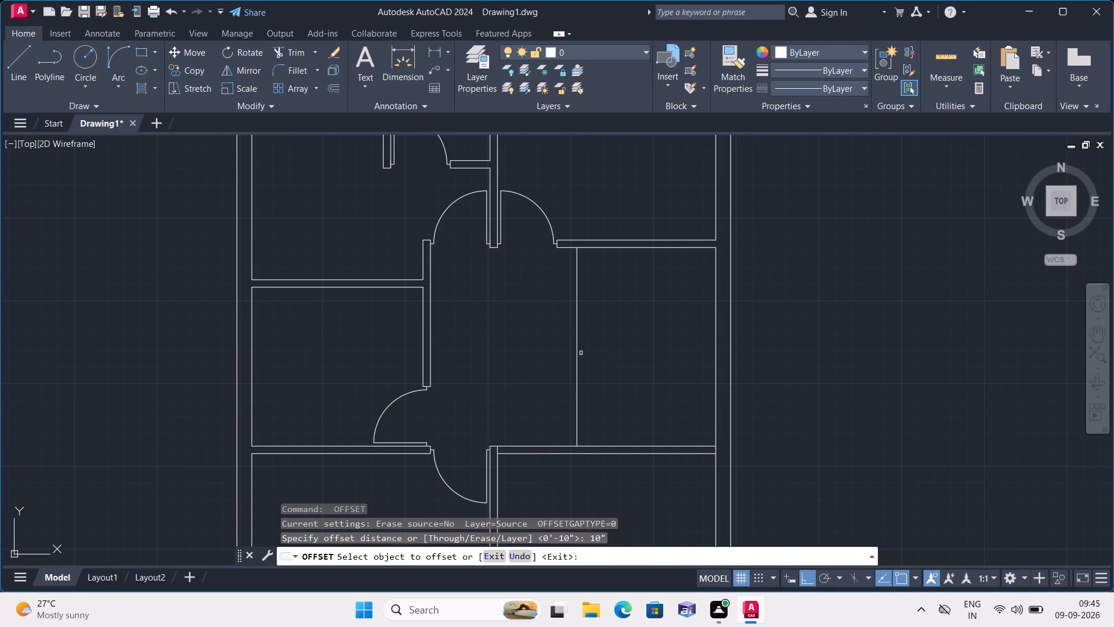
click(576, 354)
click(633, 352)
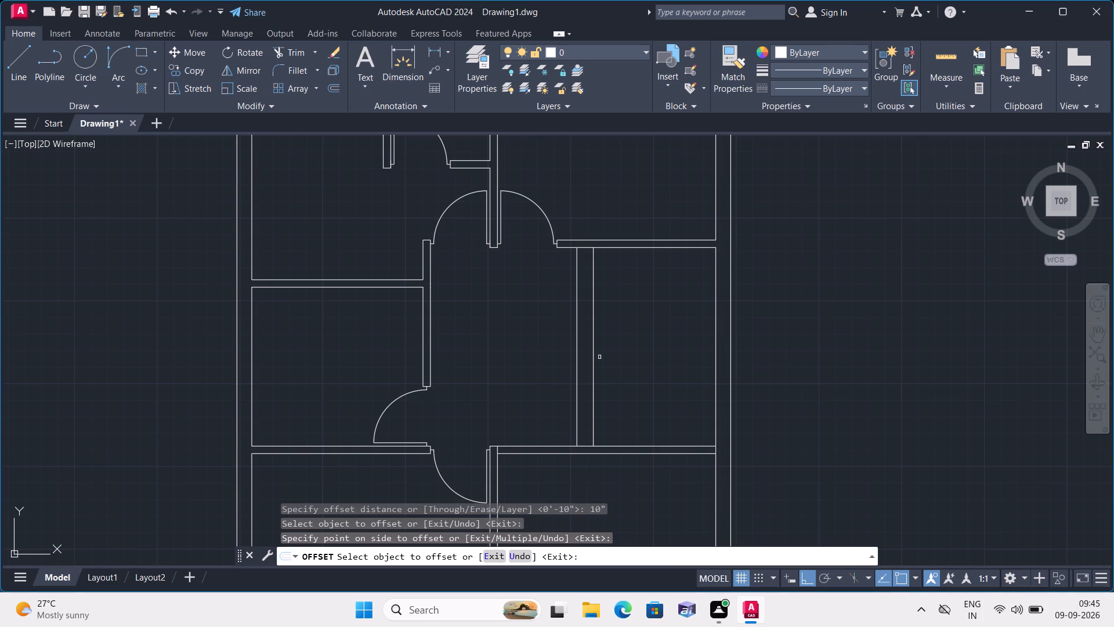
click(595, 369)
click(614, 366)
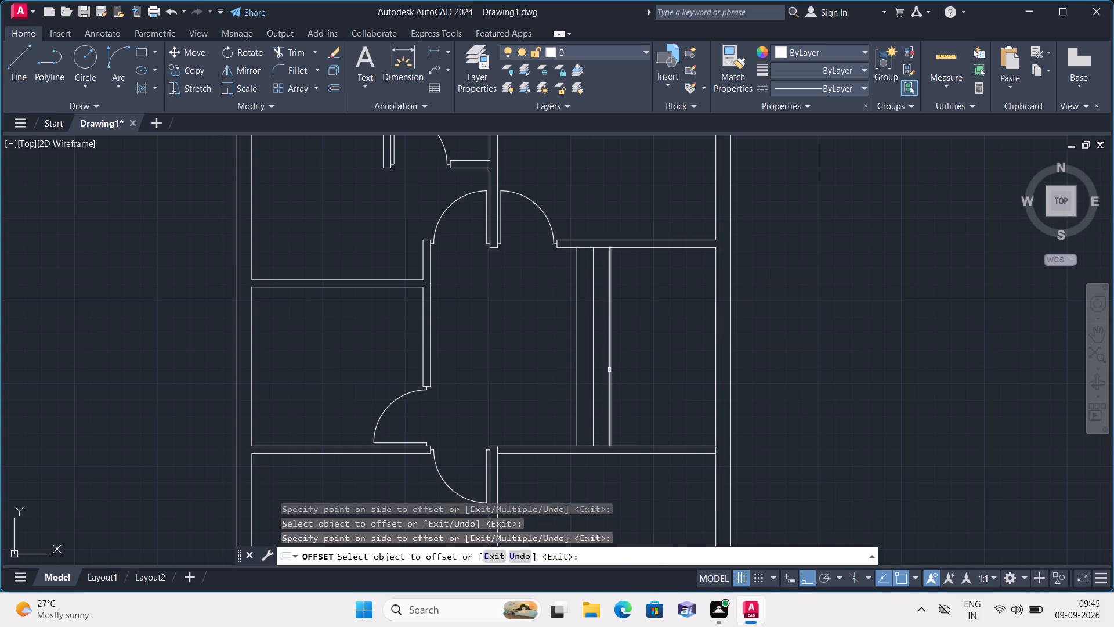
click(609, 370)
click(629, 369)
click(627, 371)
click(636, 370)
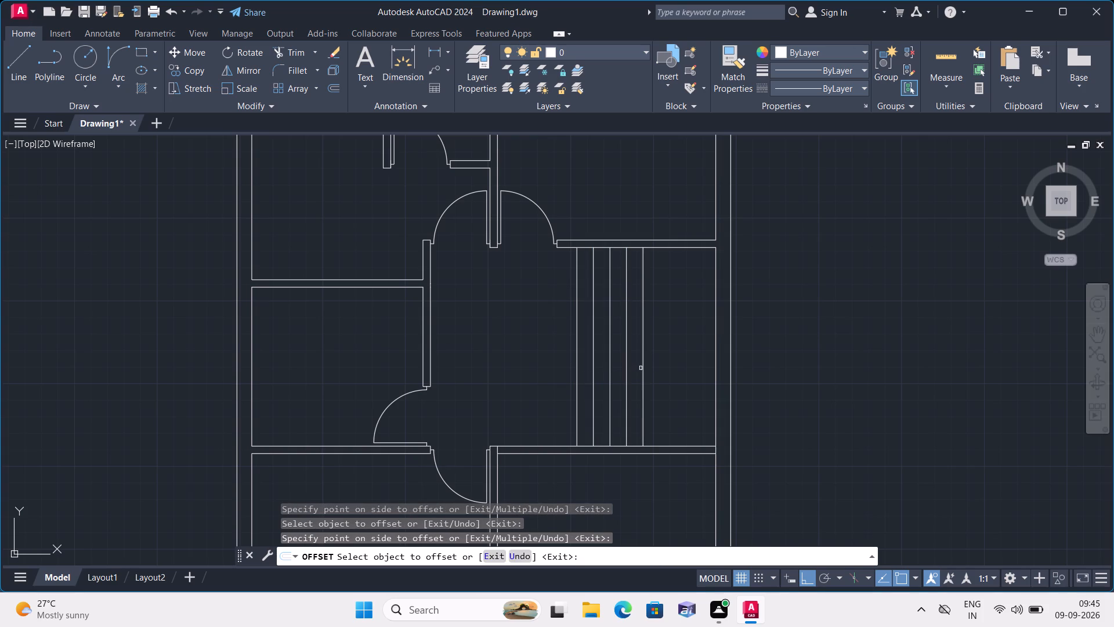
click(642, 368)
click(658, 363)
click(659, 363)
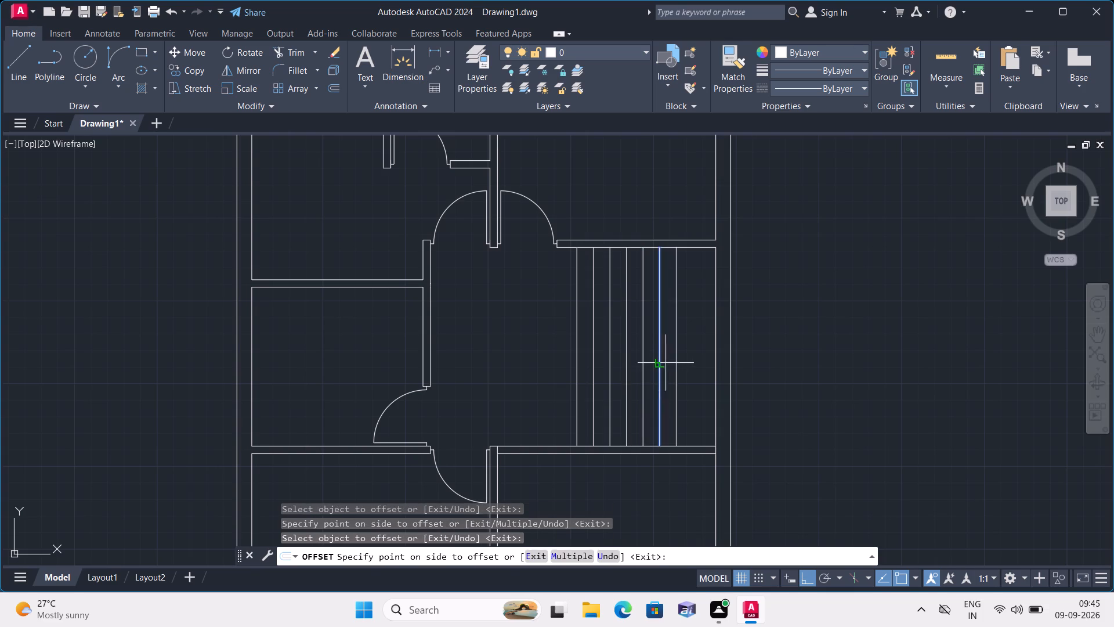
click(668, 363)
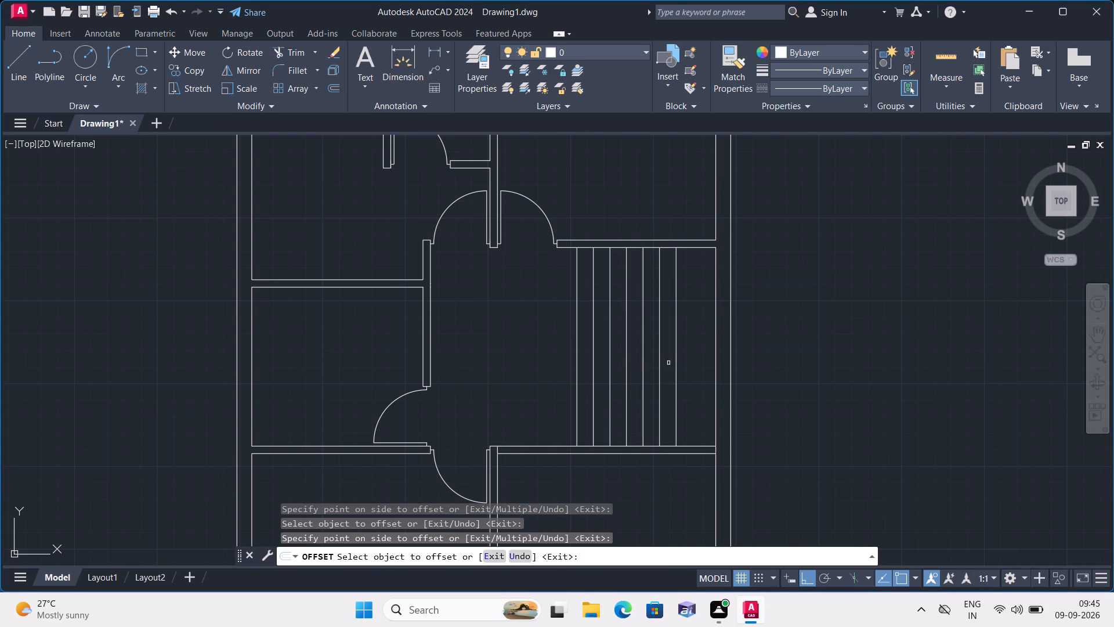
click(577, 355)
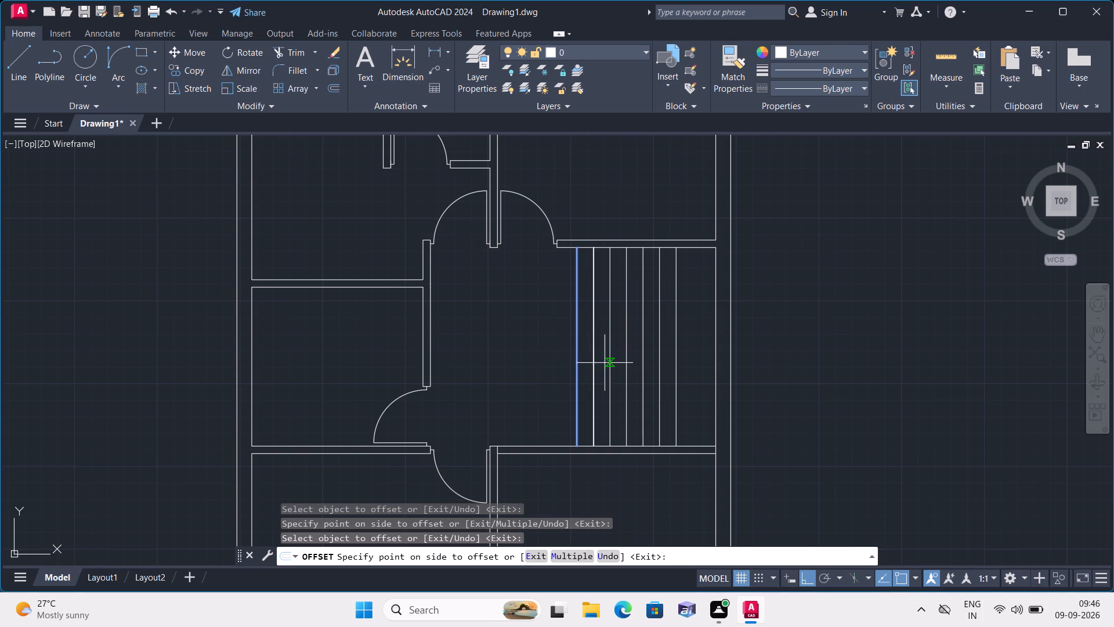
key(Escape)
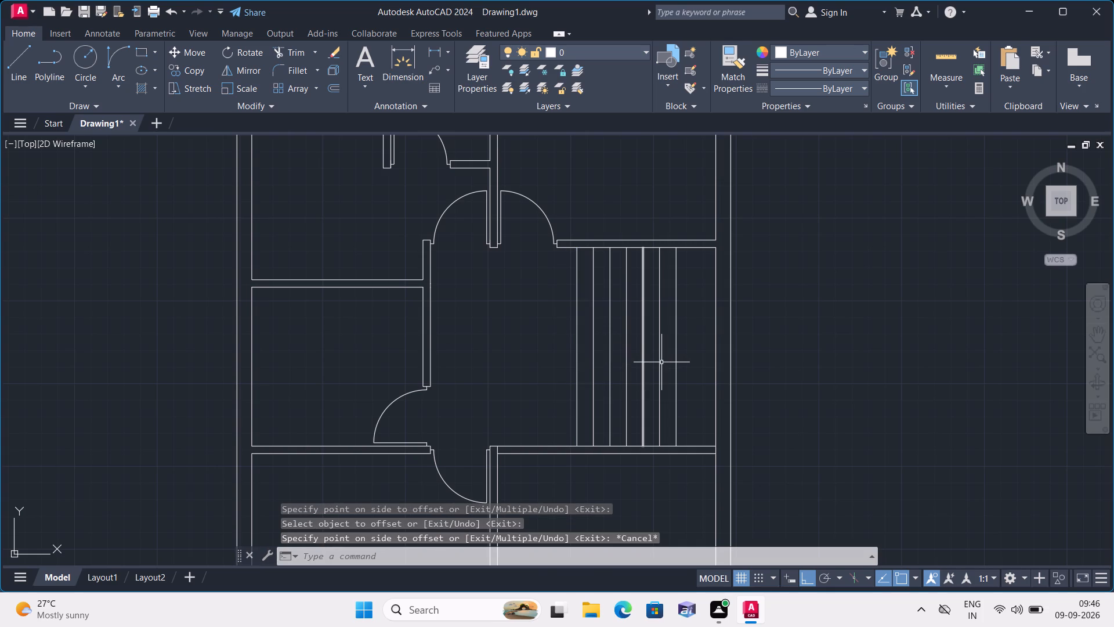
middle_click(661, 362)
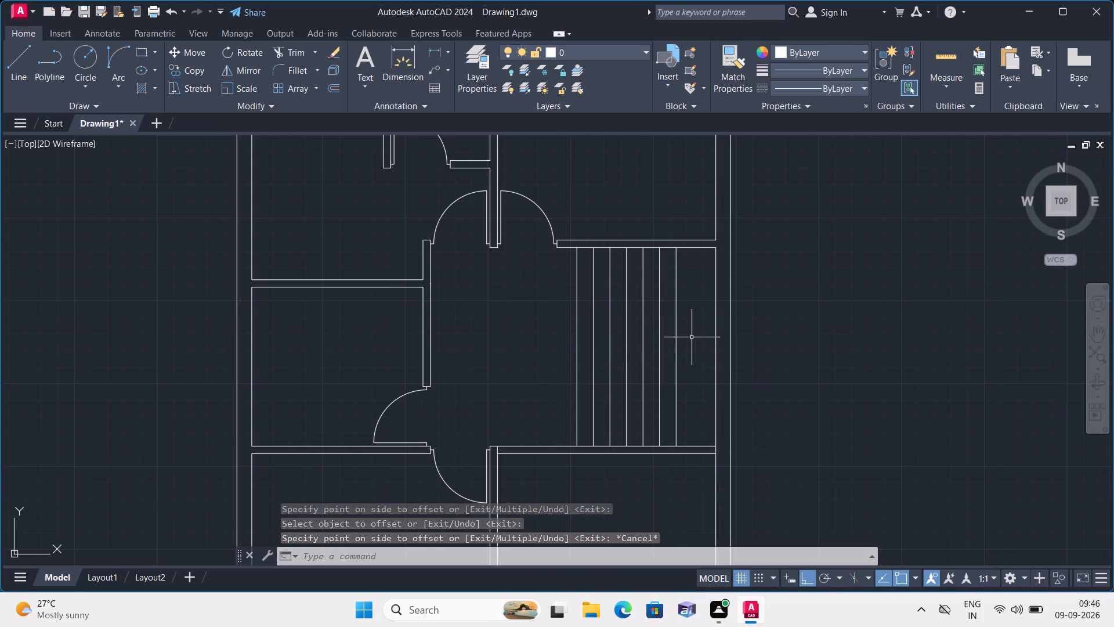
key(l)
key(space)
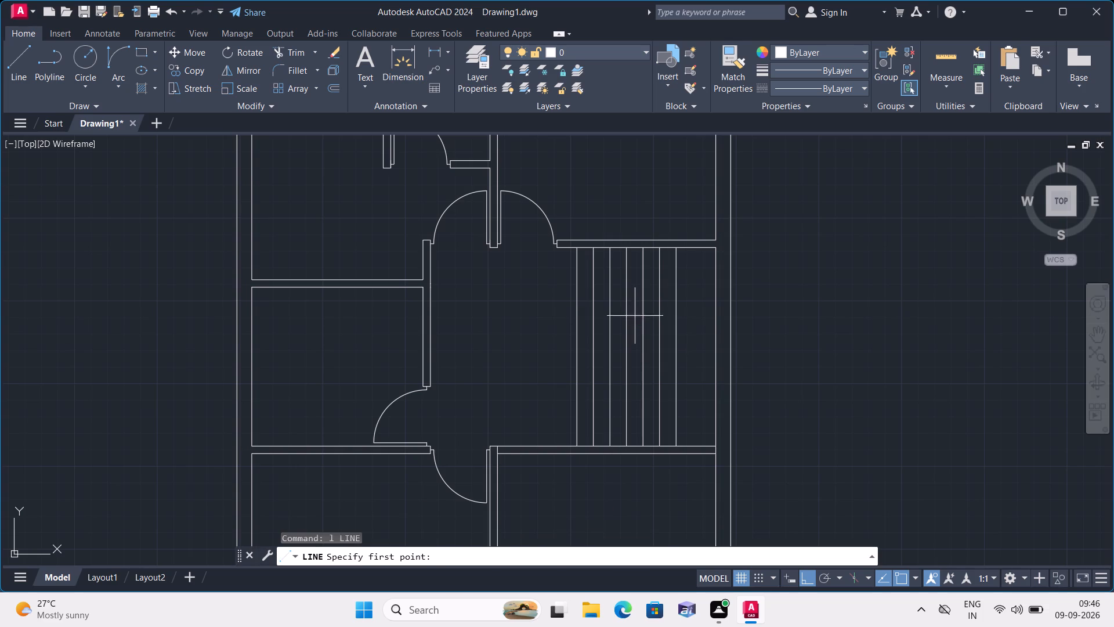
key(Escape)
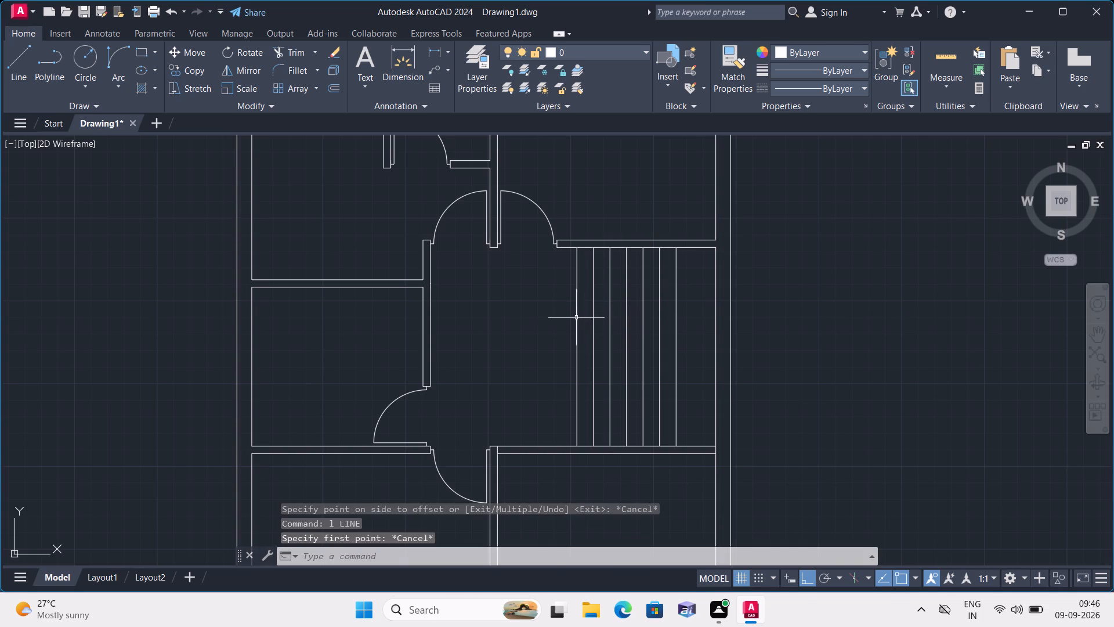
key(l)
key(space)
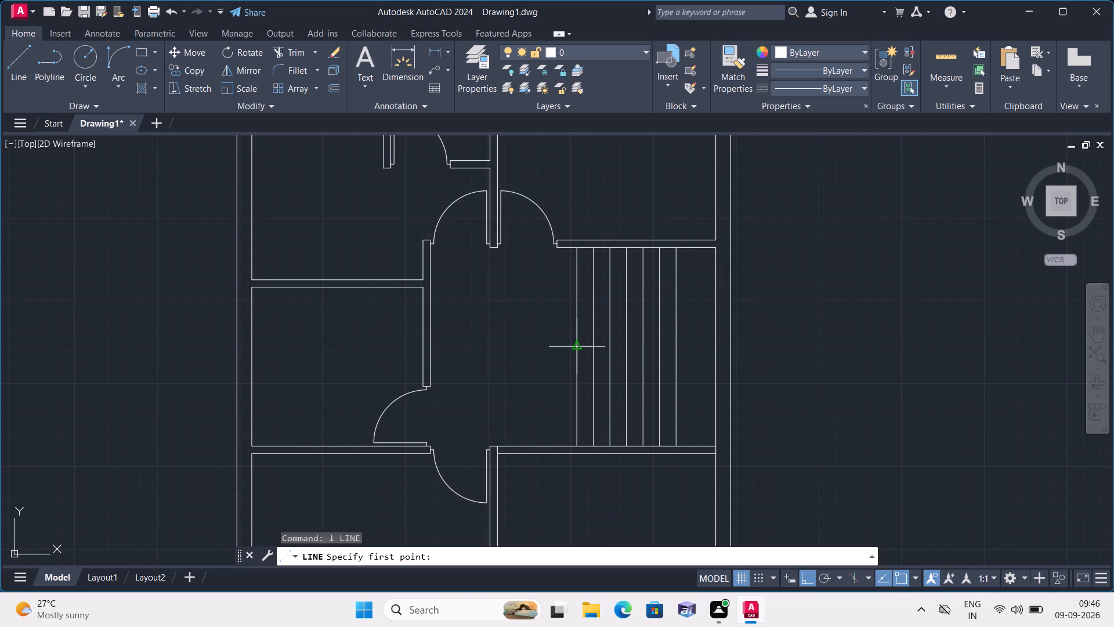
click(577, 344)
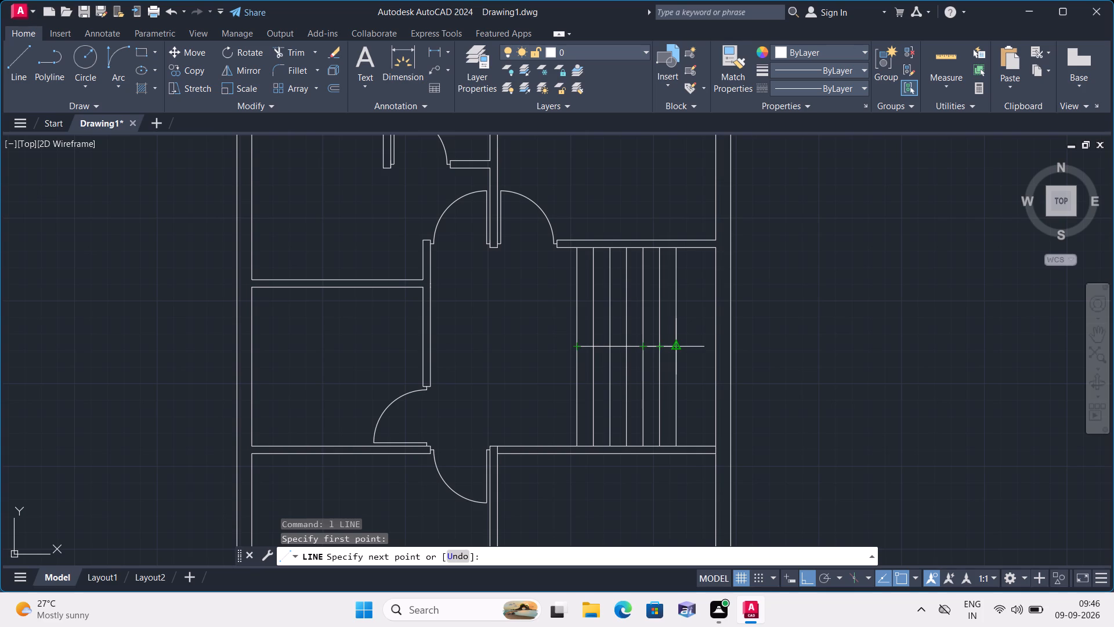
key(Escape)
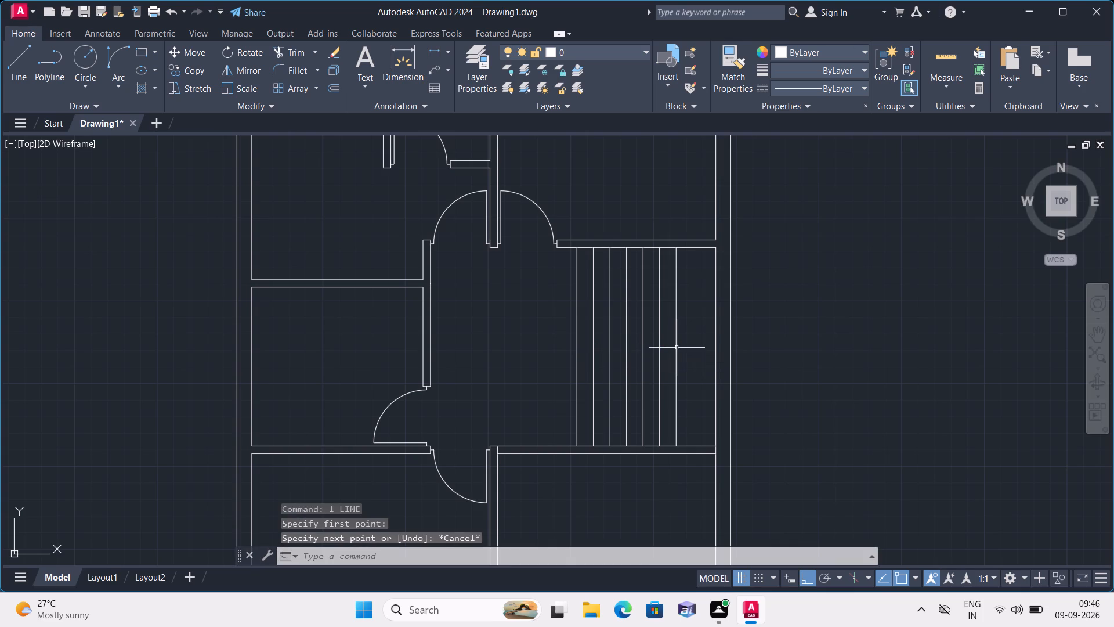
Measure the length of the westernmost stair line between the two partitions with a linear dimension.
click(449, 54)
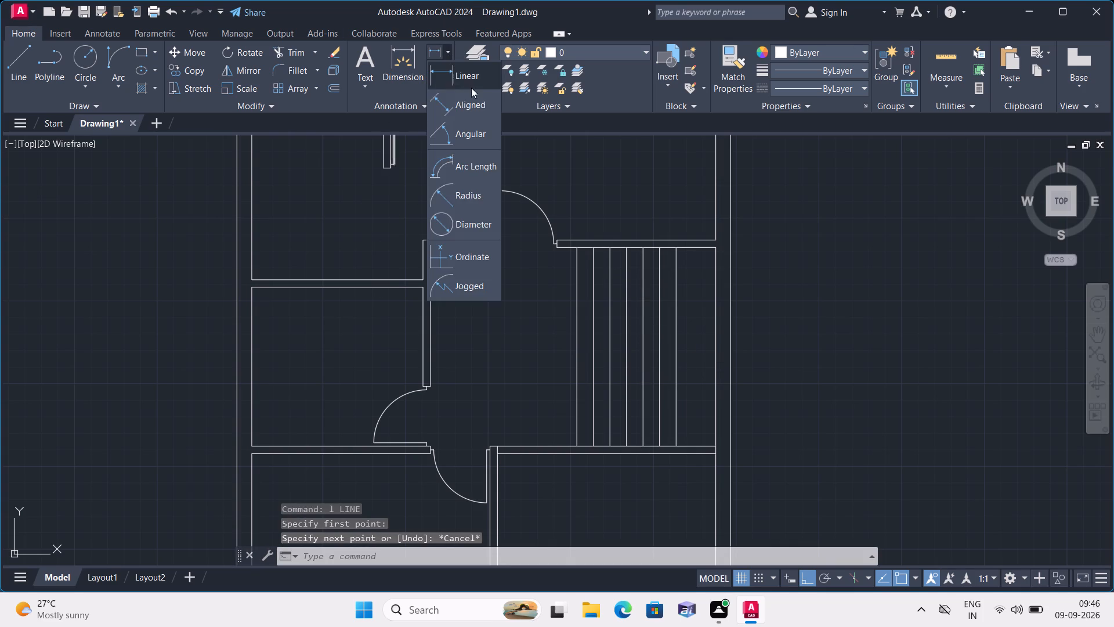
click(467, 72)
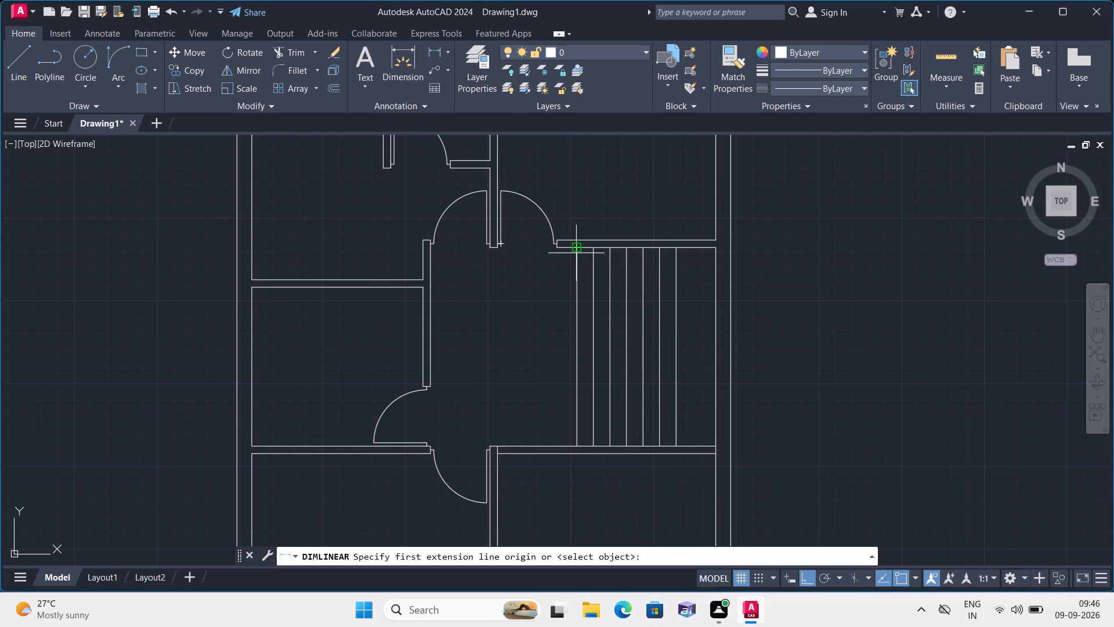
click(576, 246)
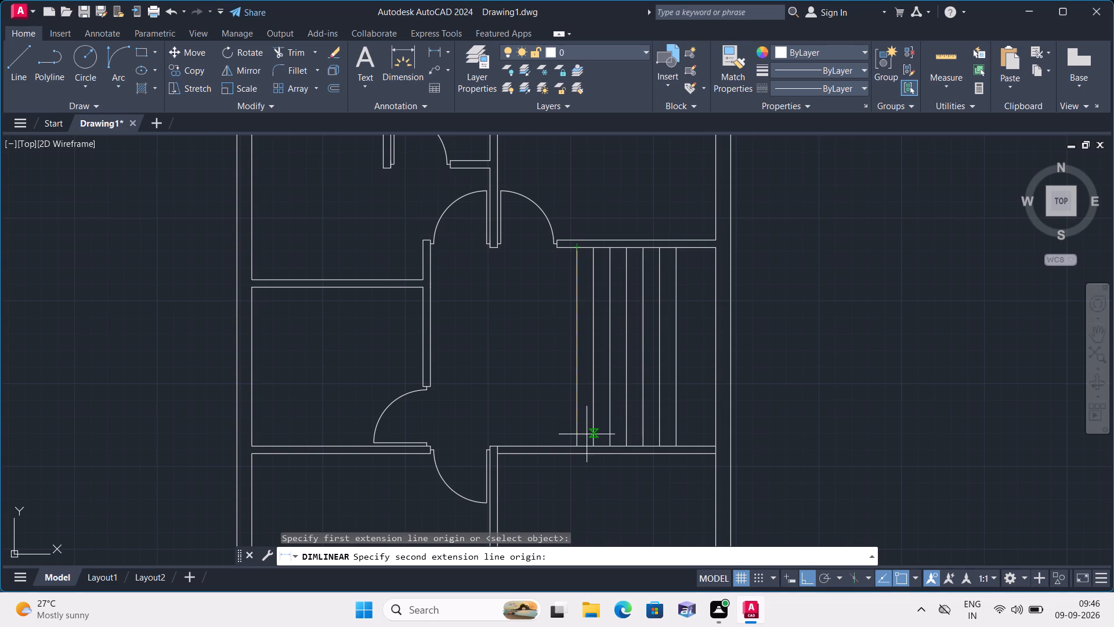
click(576, 449)
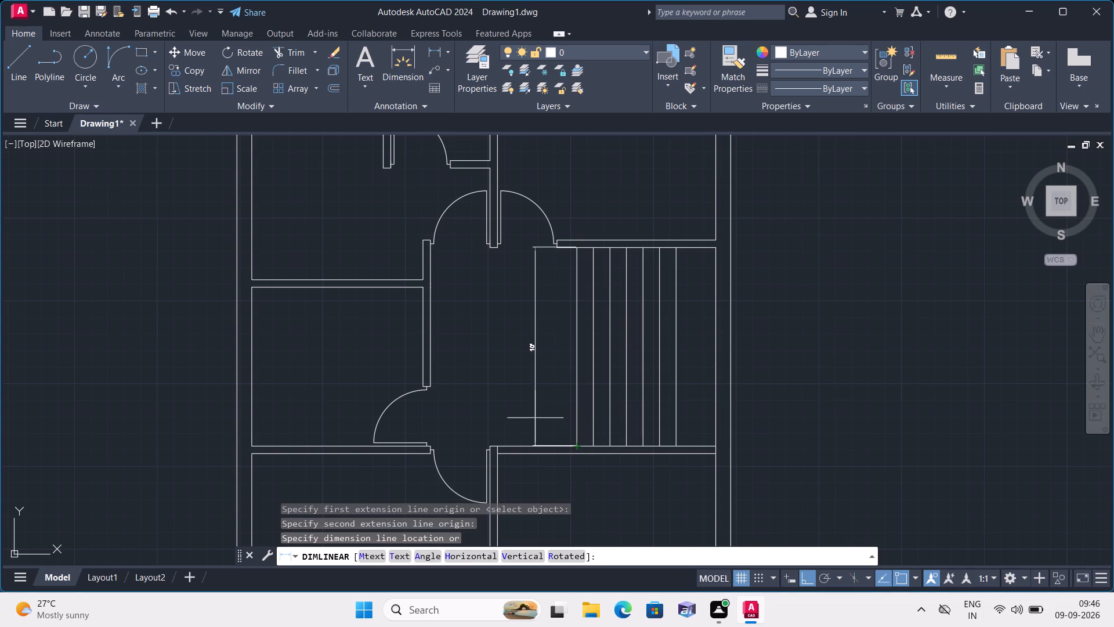
scroll(531, 385, up, 2)
key(Escape)
Offset the south face line of the partition north of the stairs 5' south, across the tread lines.
scroll(531, 384, down, 4)
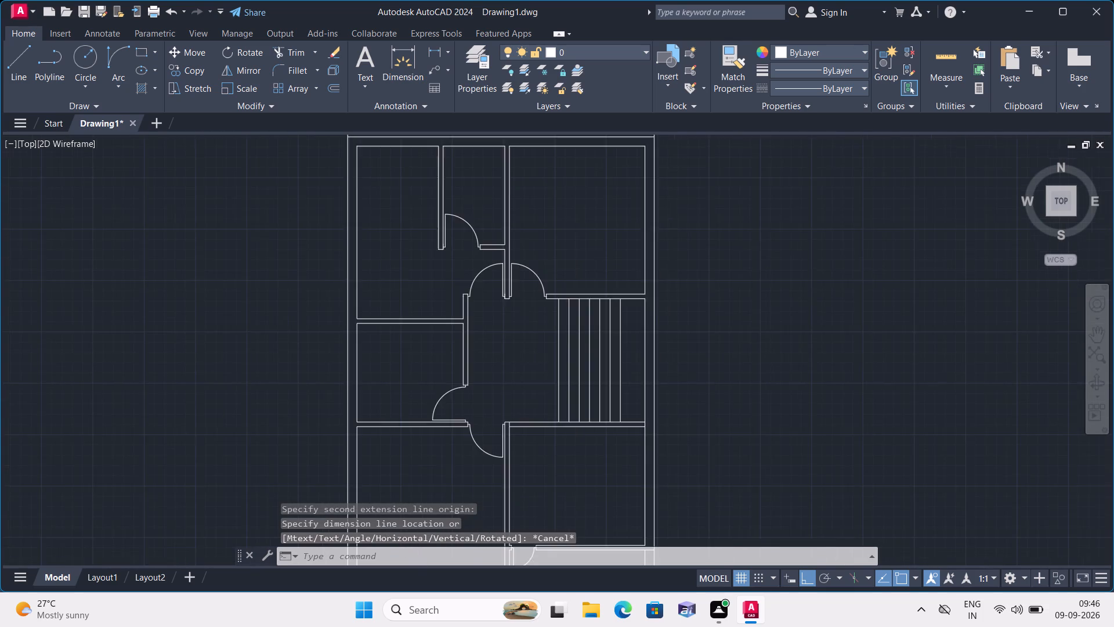
scroll(531, 383, up, 1)
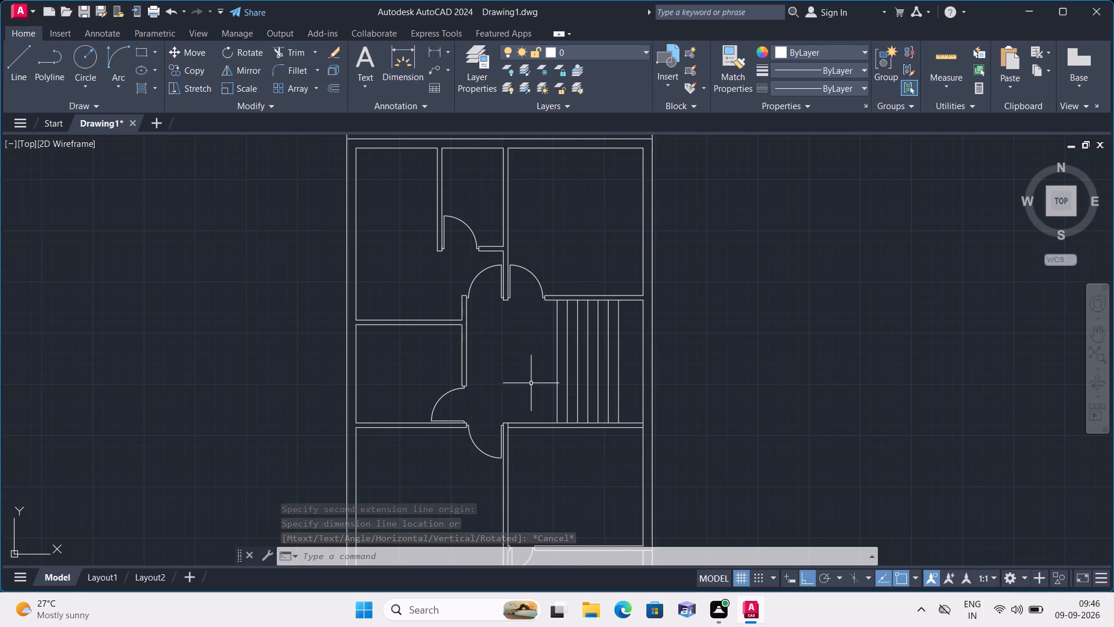
text(offset)
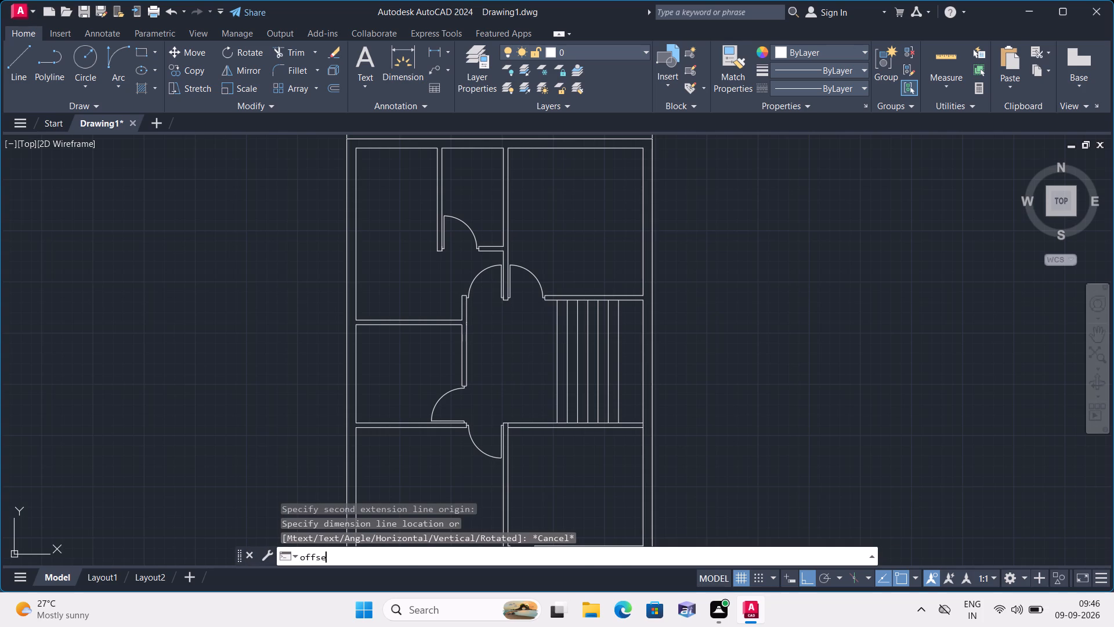
key(space)
text(5')
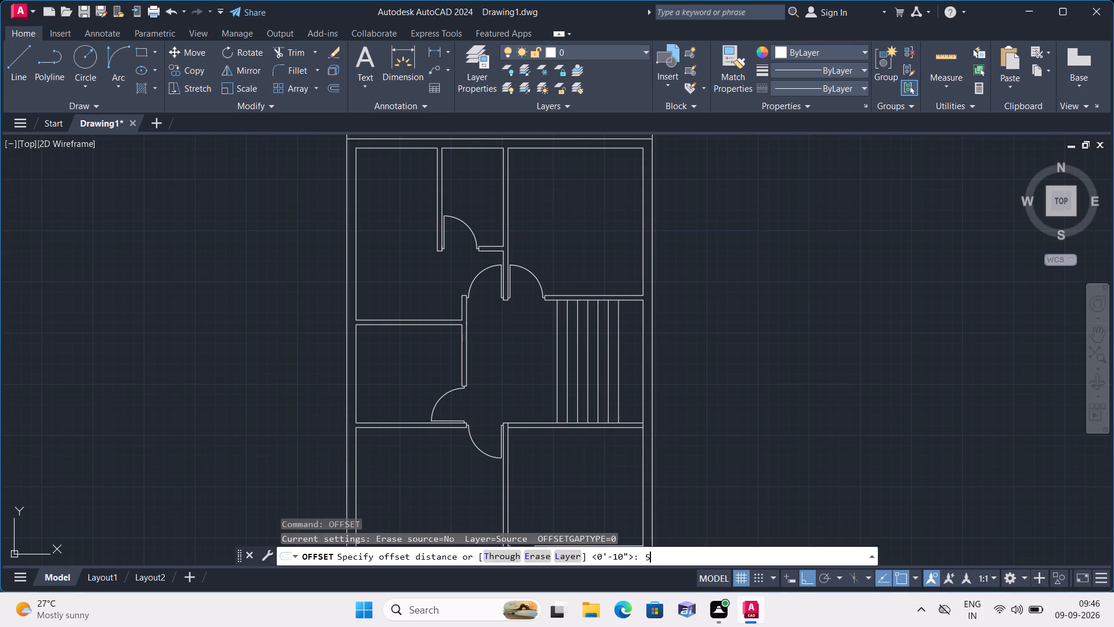
key(space)
scroll(603, 305, up, 2)
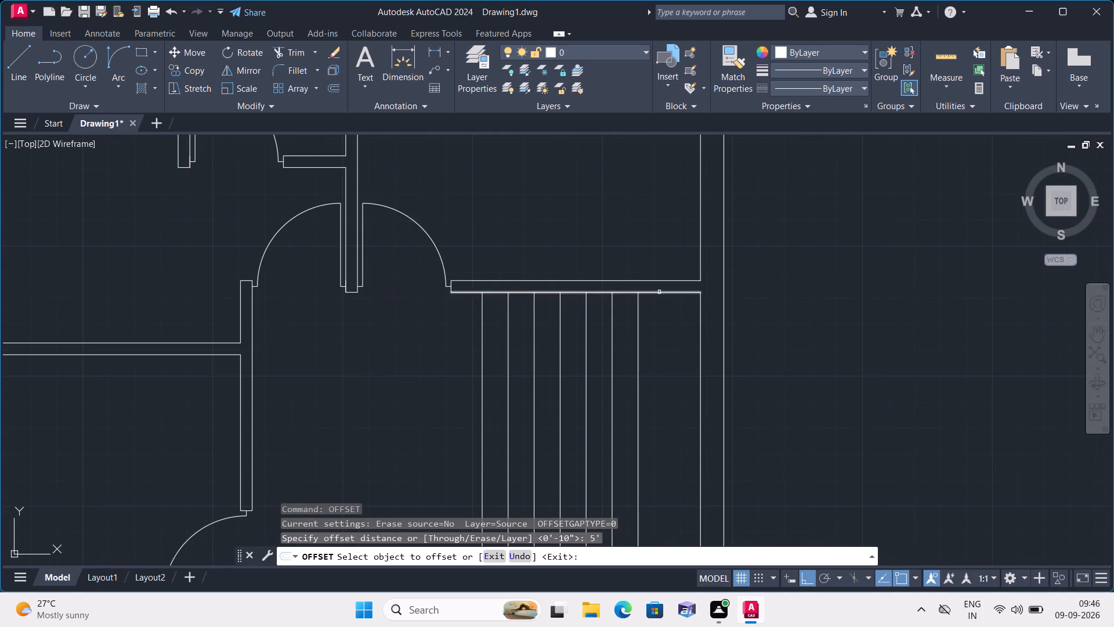
click(659, 292)
click(676, 379)
middle_drag(666, 373, 624, 291)
scroll(622, 318, down, 1)
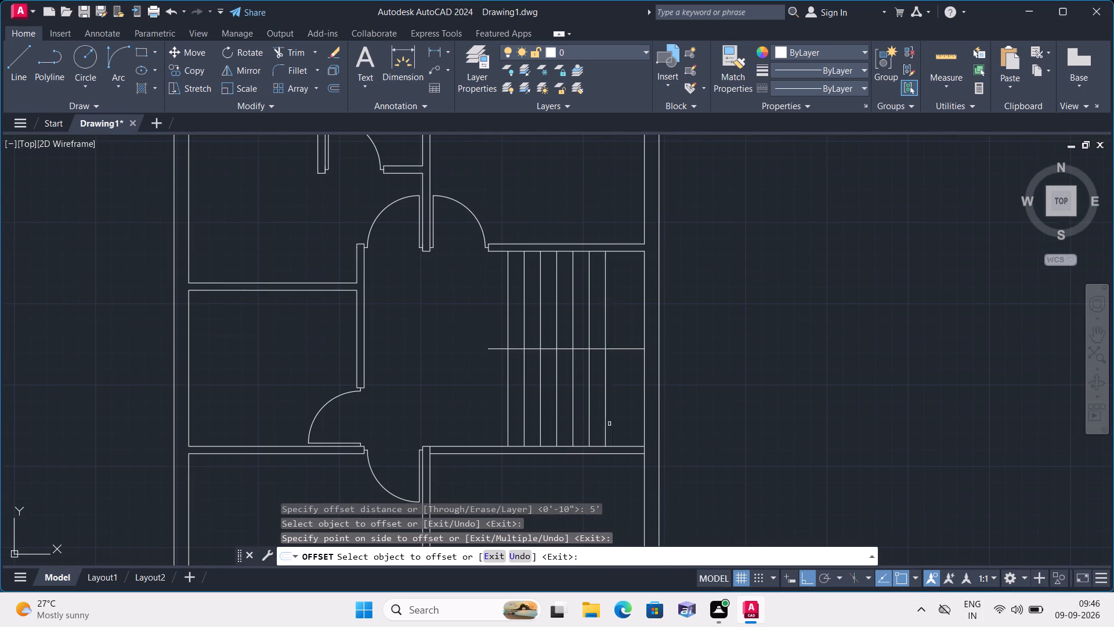
click(618, 445)
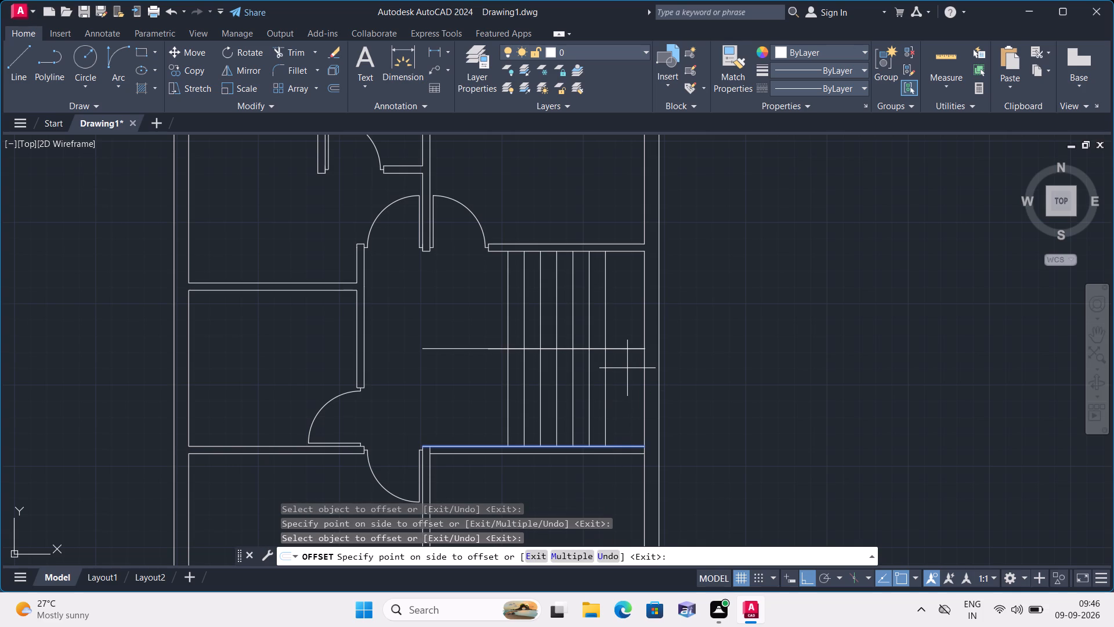
key(Escape)
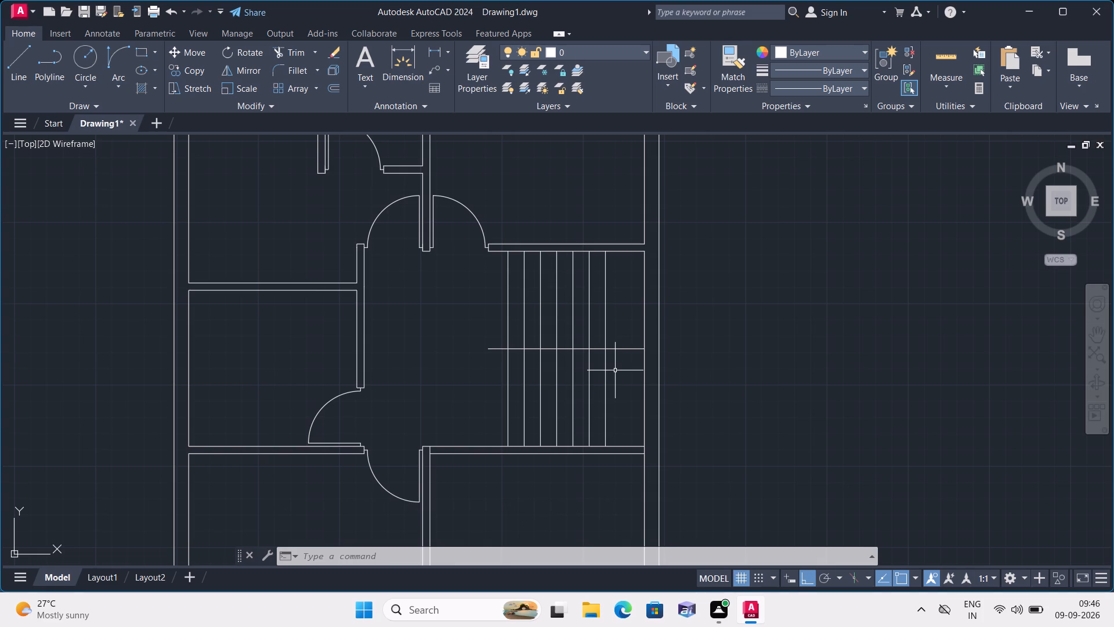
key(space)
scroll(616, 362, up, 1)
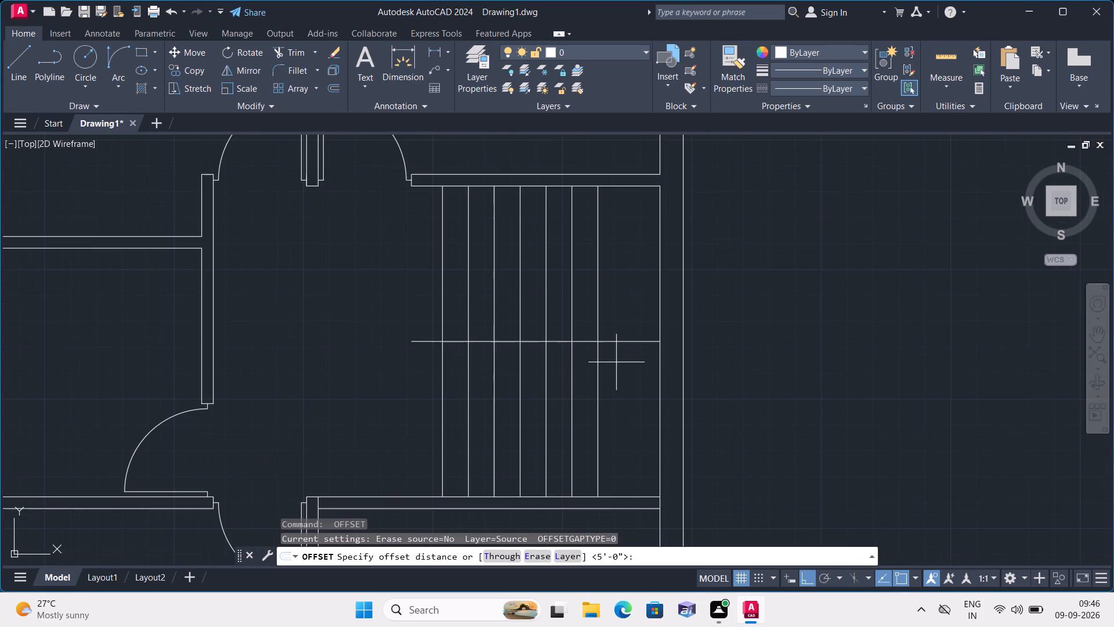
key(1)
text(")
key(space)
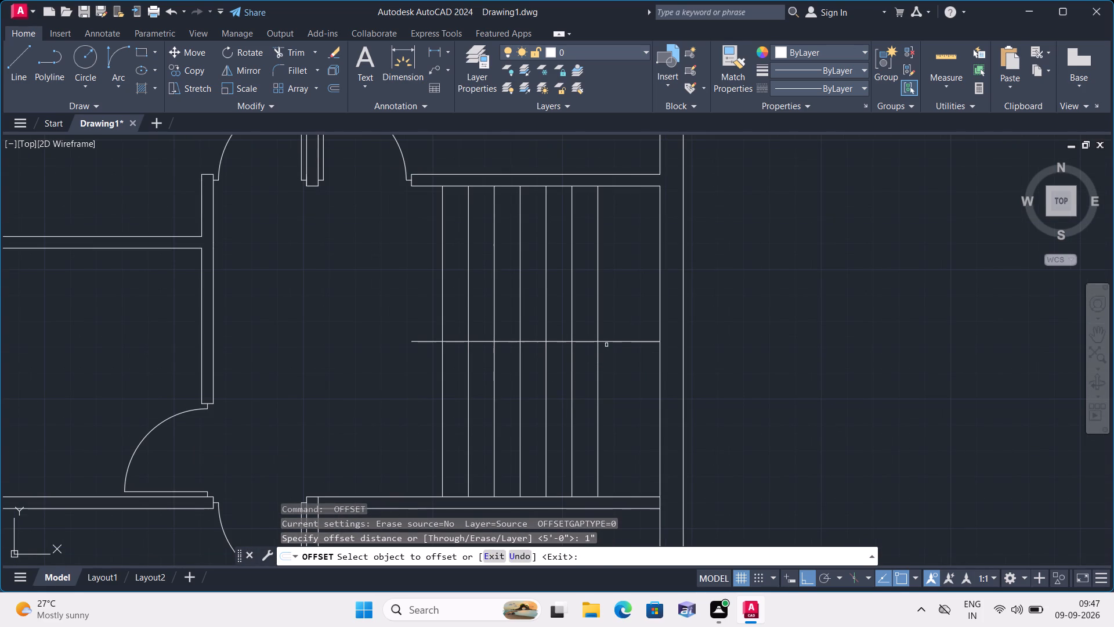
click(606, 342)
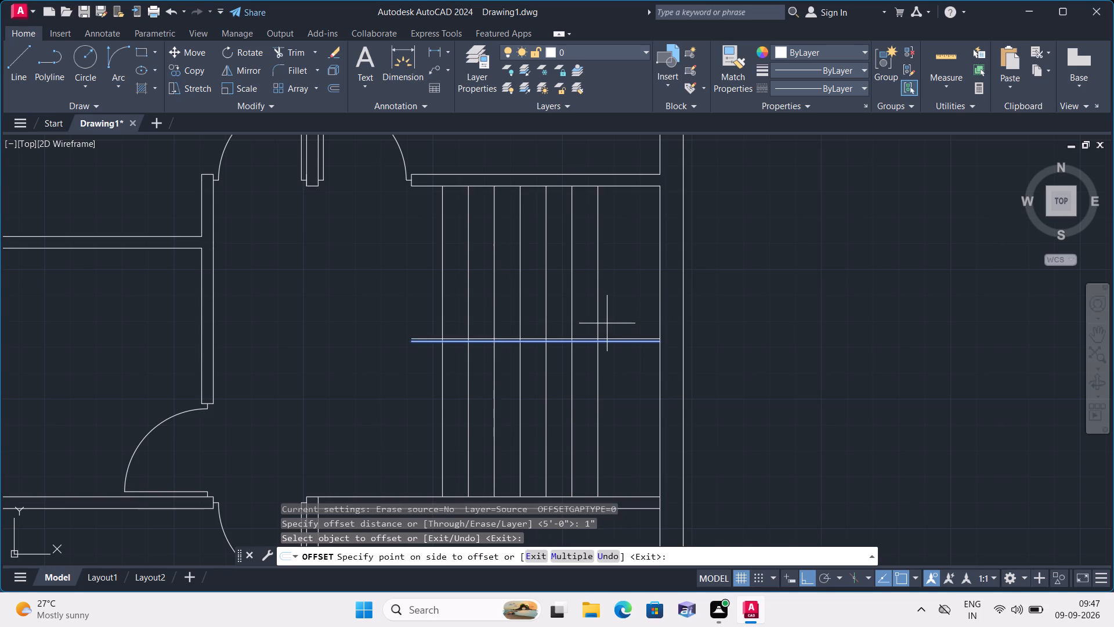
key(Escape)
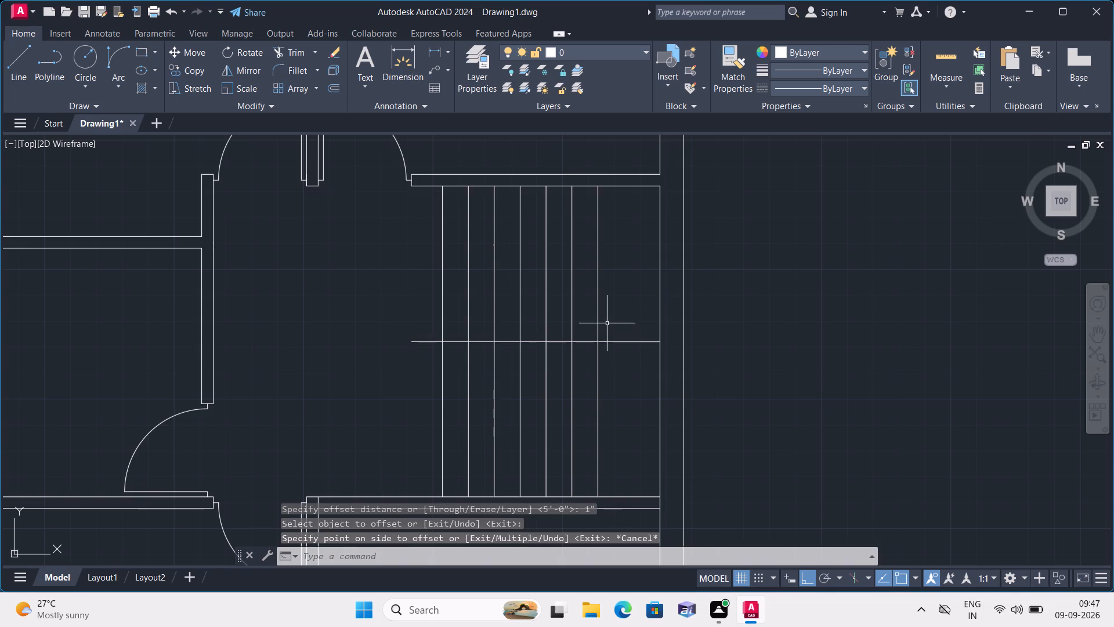
Offset the east-west line crossing the stair treads 6" to the north and 6" to the south.
key(space)
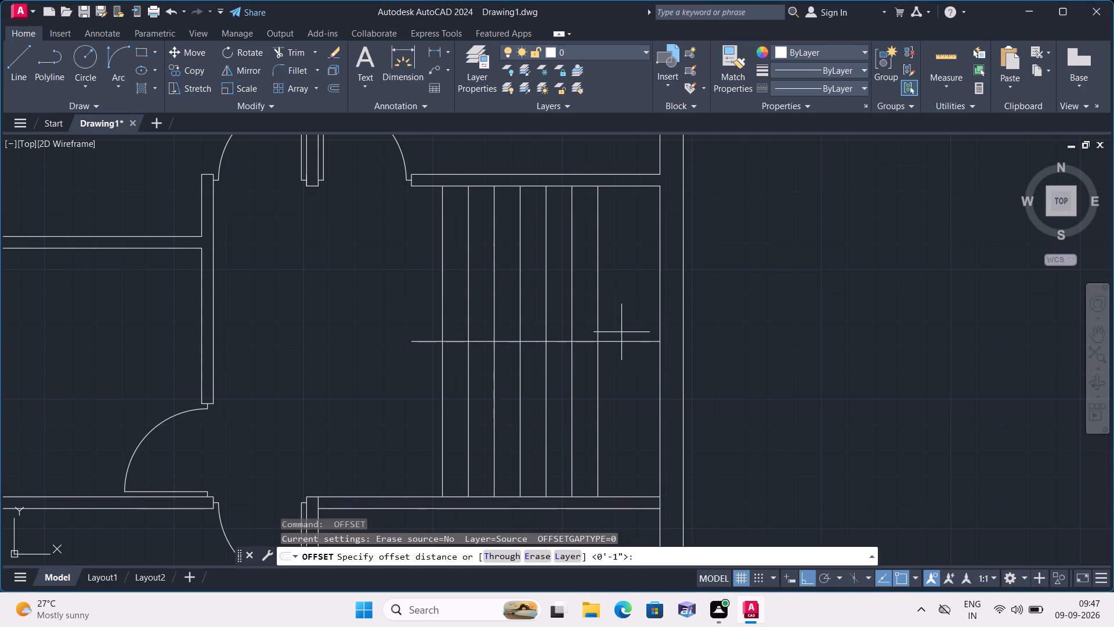
key(6)
text(")
key(space)
scroll(613, 341, up, 2)
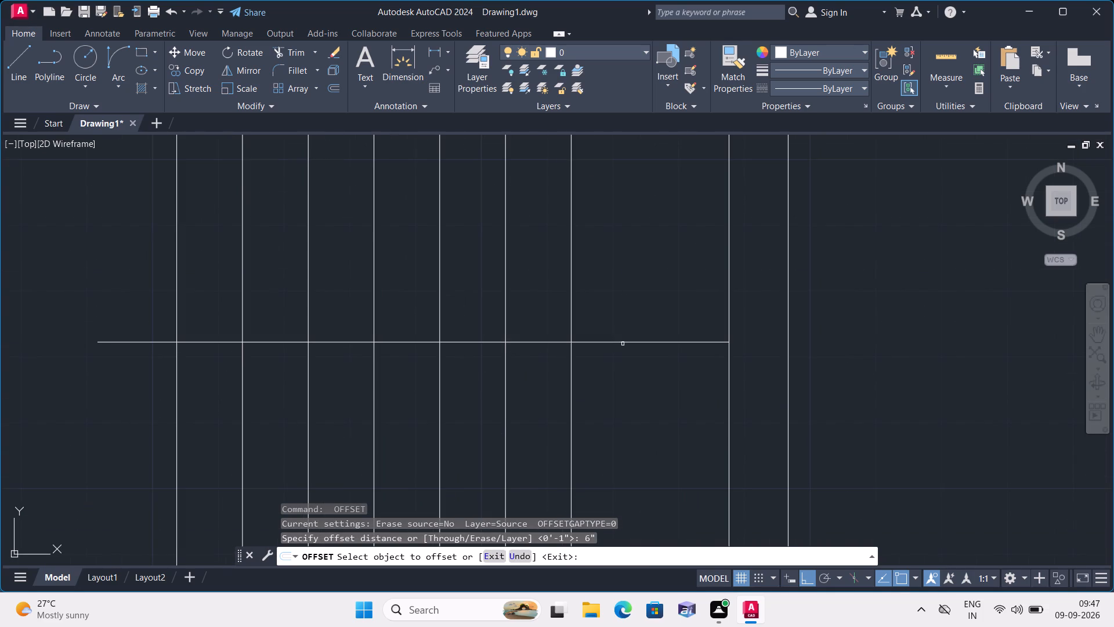
click(622, 340)
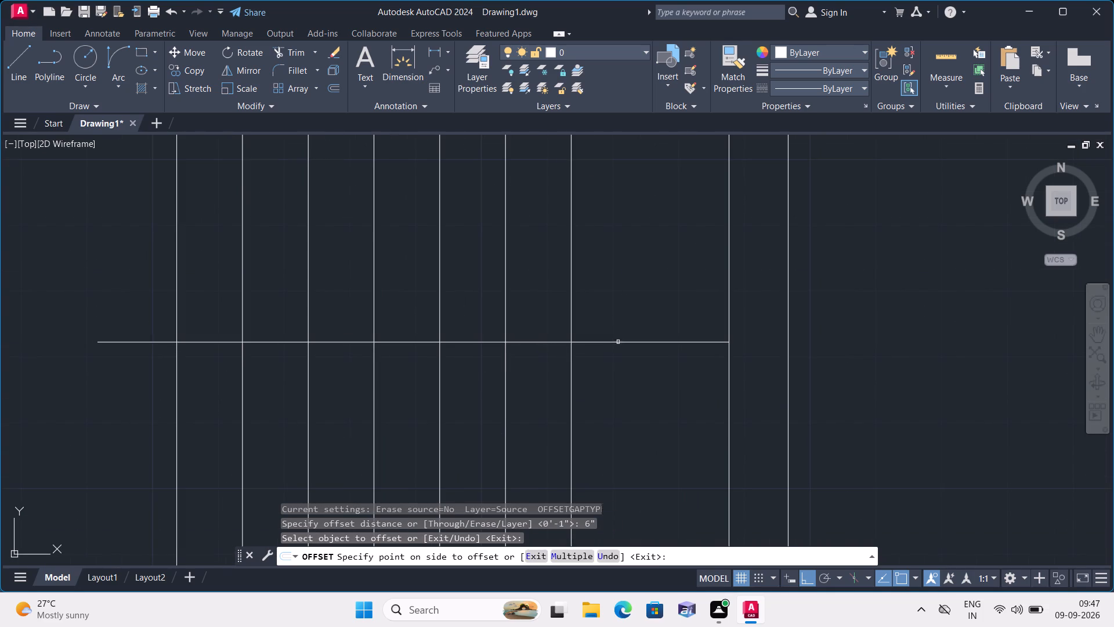
click(618, 342)
click(608, 303)
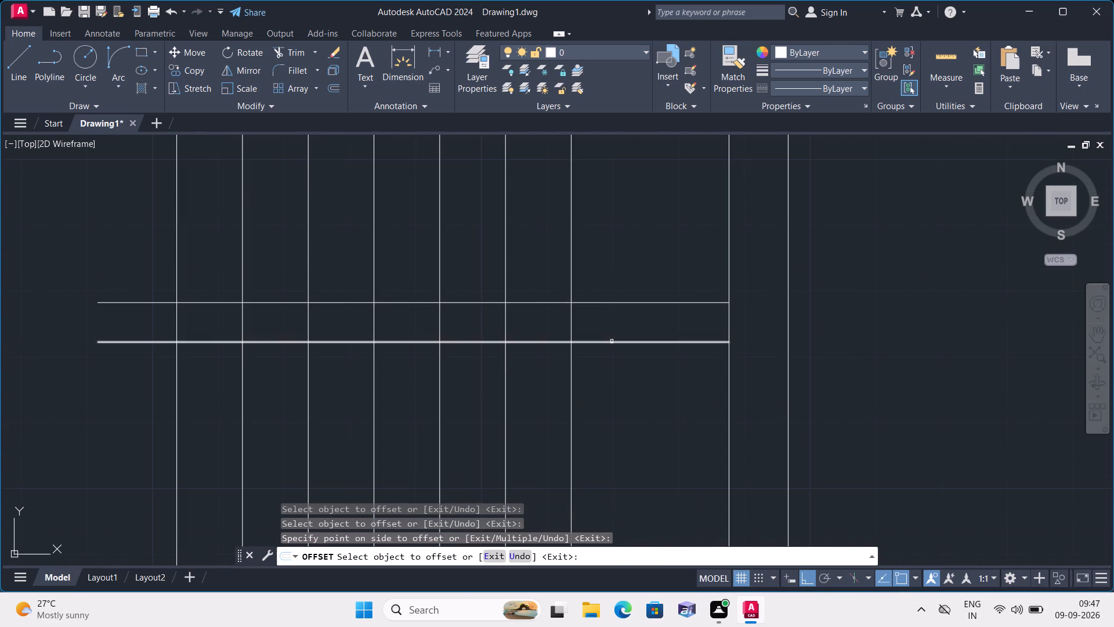
click(612, 341)
click(617, 377)
scroll(630, 399, down, 2)
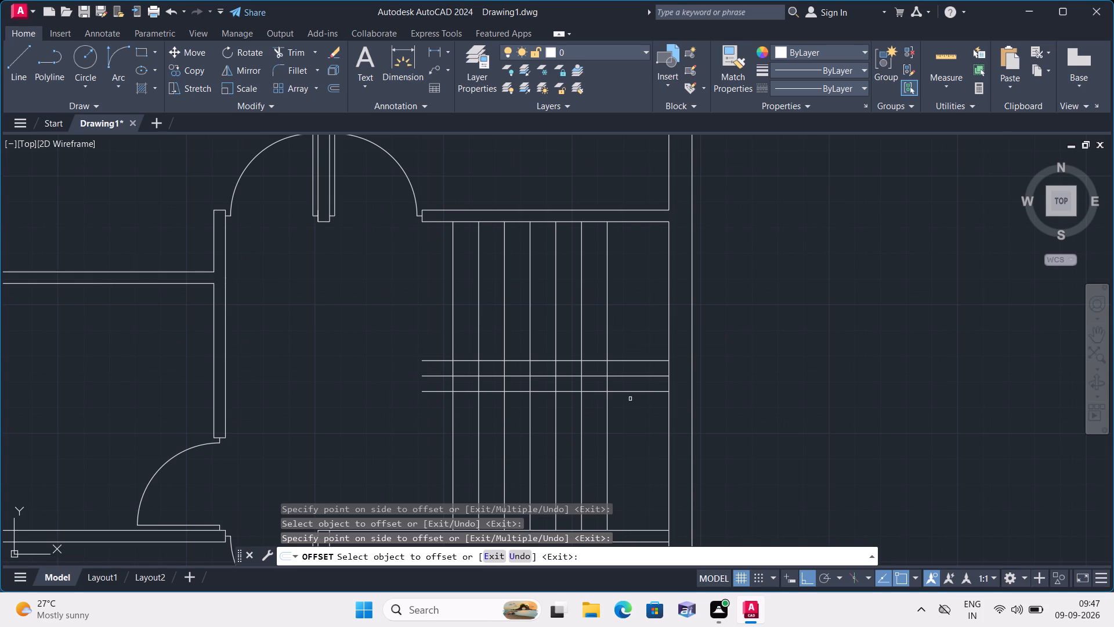
key(Escape)
Trim the three east-west lines back to the easternmost tread line, removing the parts between it and the outer wall.
text(trim)
key(space)
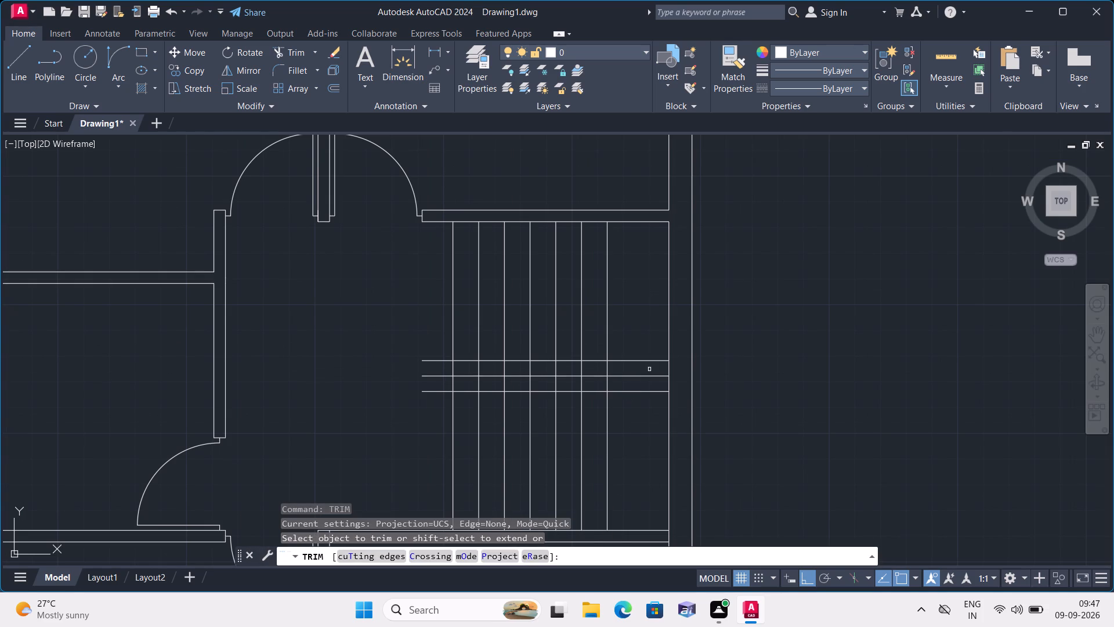
click(641, 351)
click(641, 401)
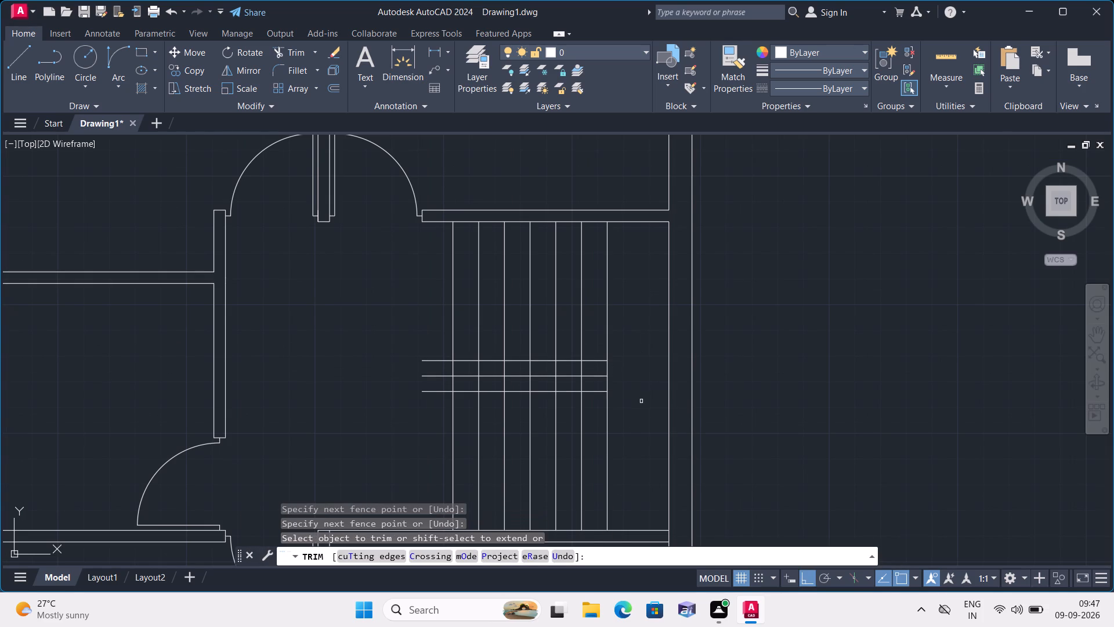
Trim away the tread line segments and the whole middle line between the two outer east-west lines, clearing the gap between the stair flights.
scroll(588, 373, up, 2)
click(605, 370)
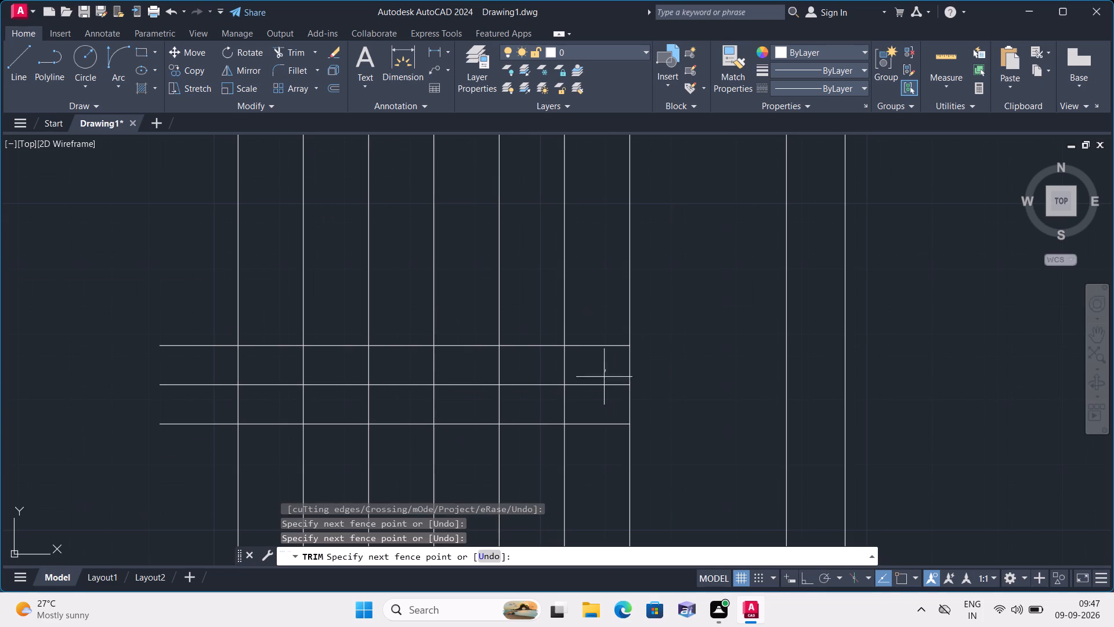
click(226, 408)
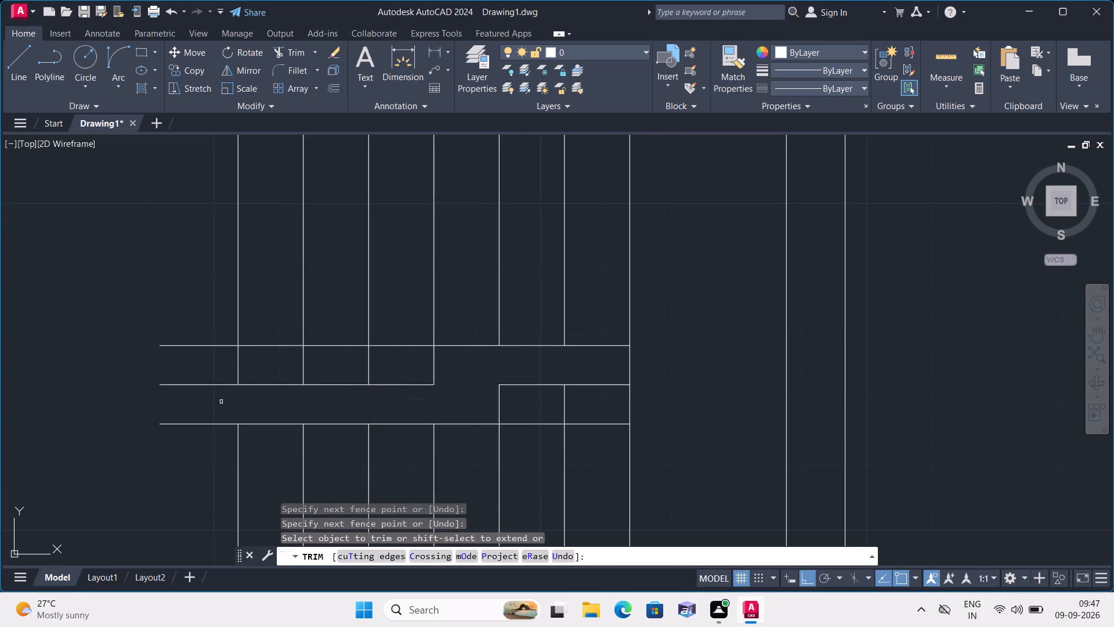
click(223, 383)
drag(223, 380, 228, 397)
click(230, 399)
click(227, 369)
scroll(476, 383, down, 1)
scroll(524, 392, up, 1)
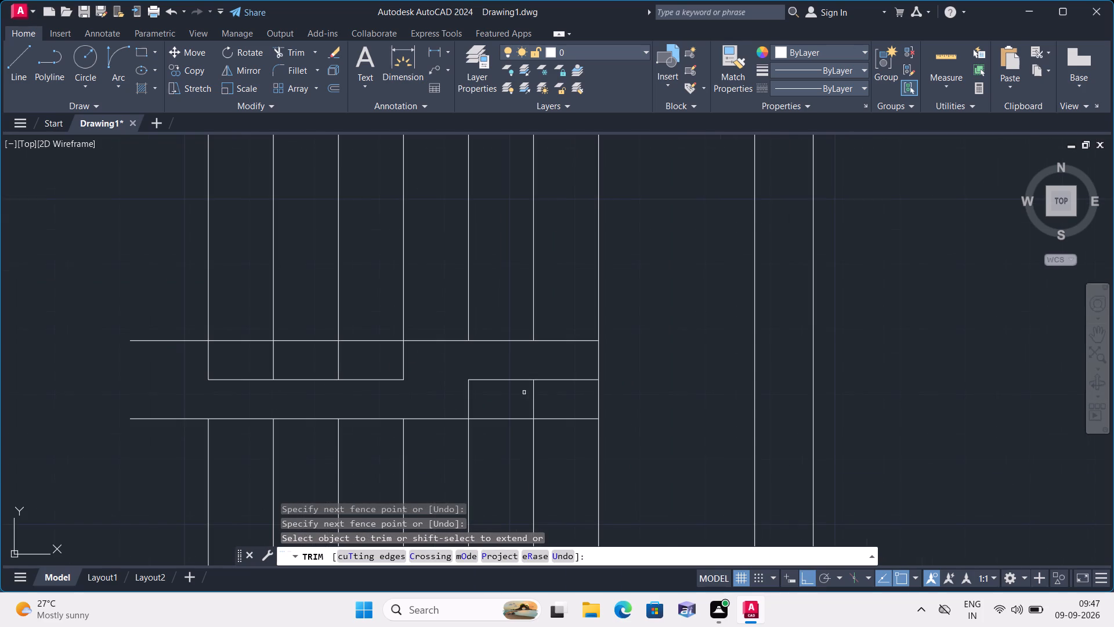
click(555, 401)
click(443, 401)
click(534, 382)
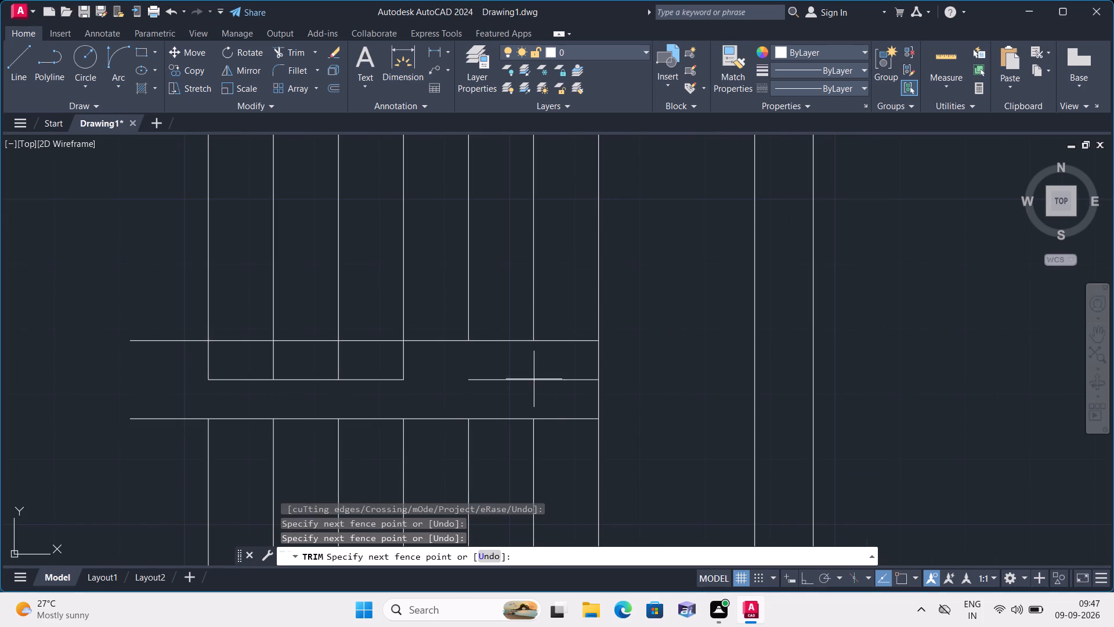
click(535, 378)
click(421, 370)
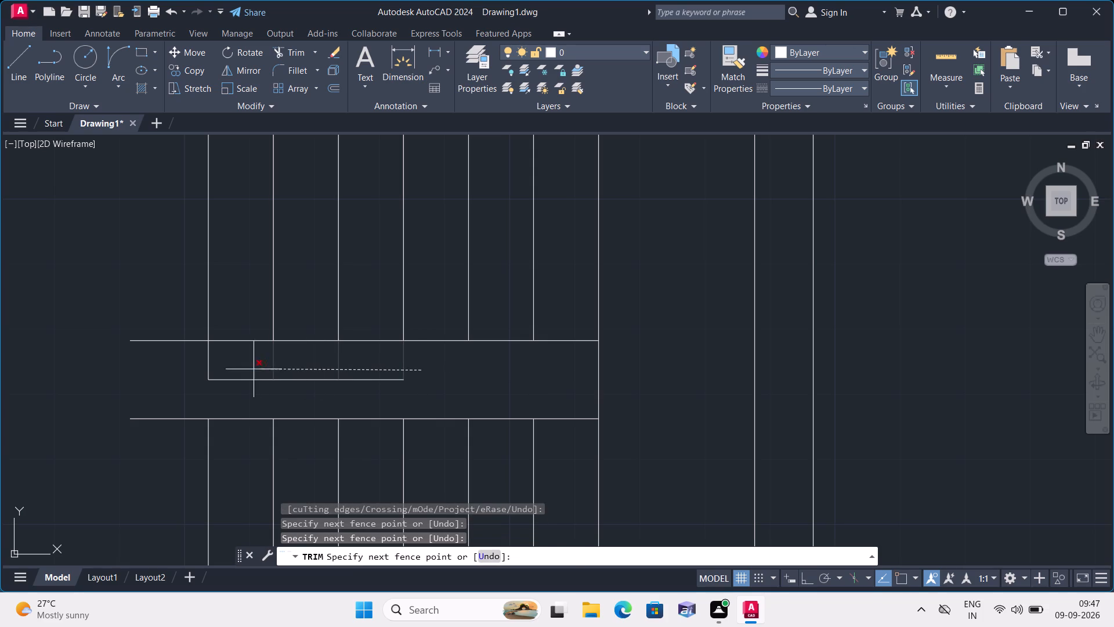
click(249, 377)
click(251, 379)
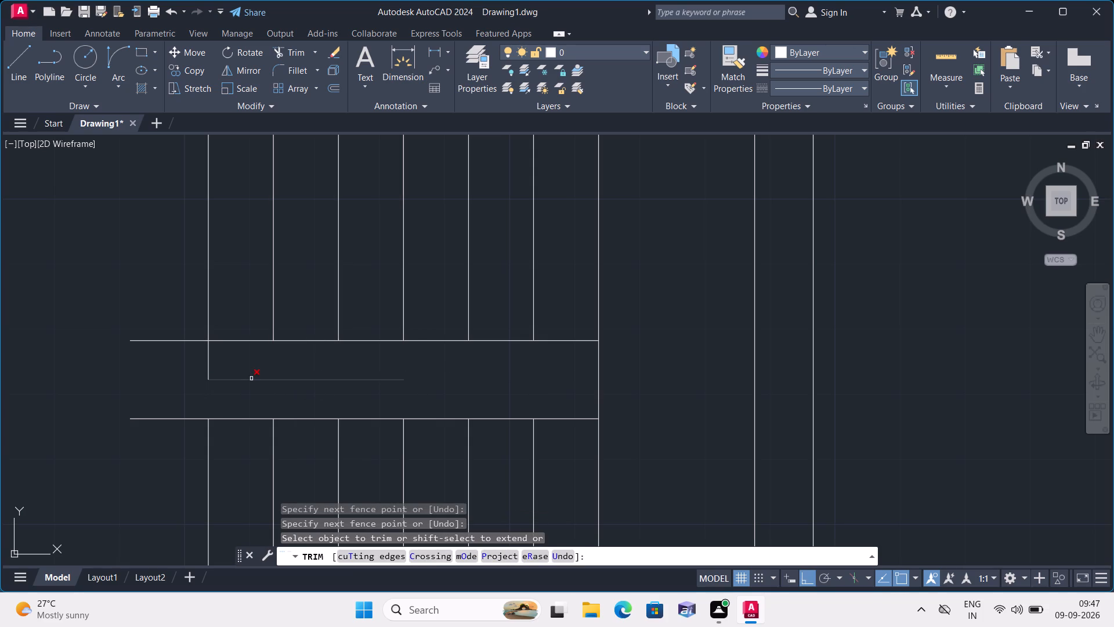
click(212, 365)
click(202, 368)
scroll(202, 368, down, 2)
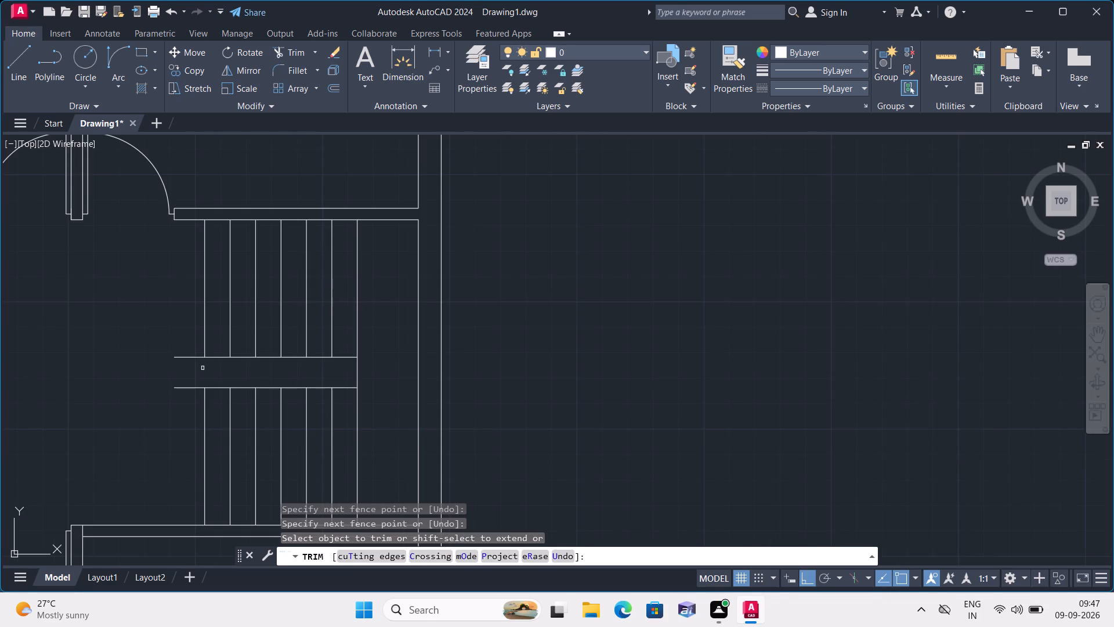
middle_drag(202, 368, 320, 376)
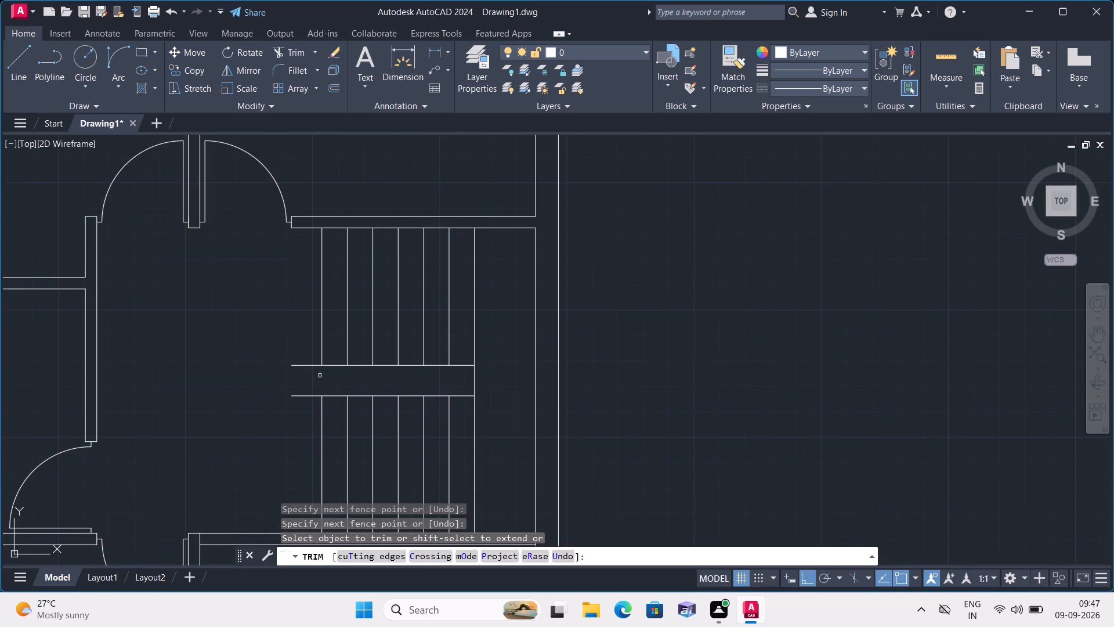
key(z)
key(ctrl+z)
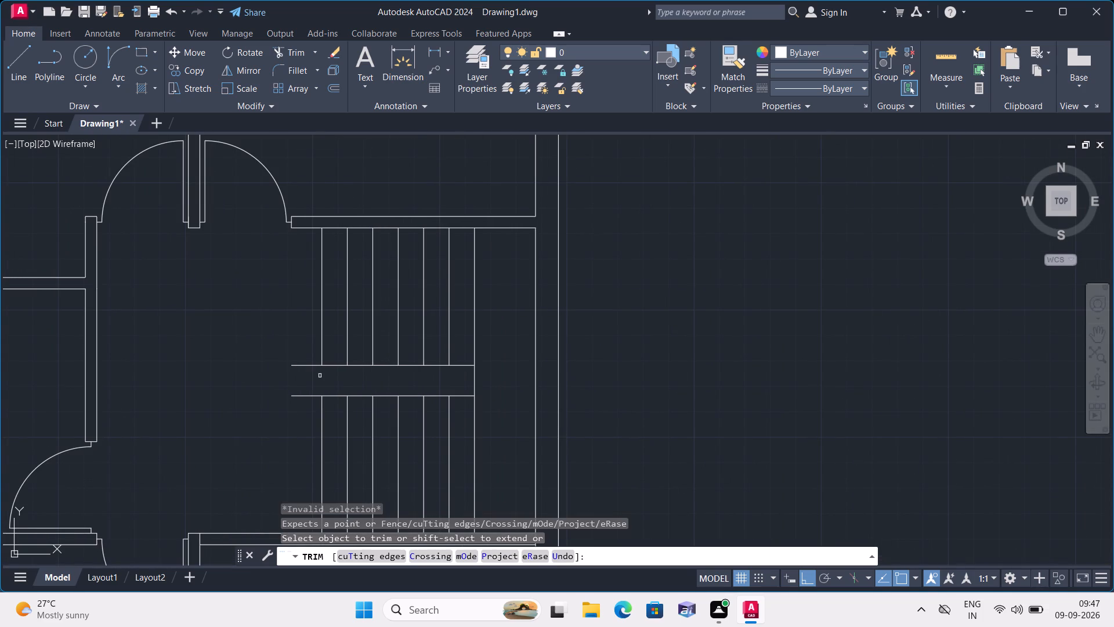
key(Escape)
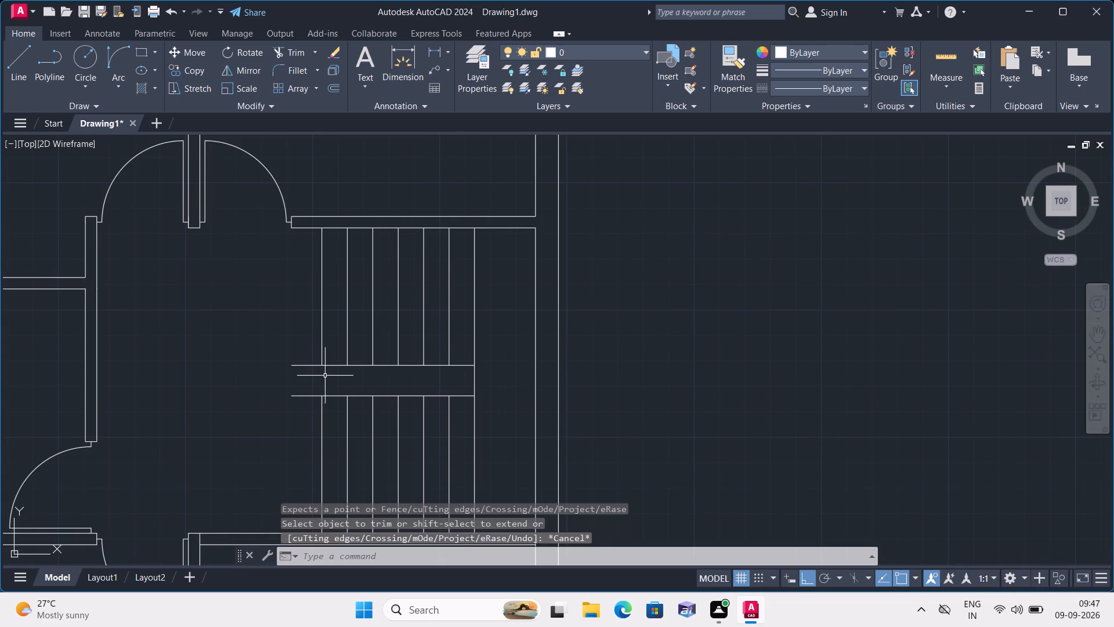
Extend the northern flight's westernmost tread line south across the gap to the southern east-west line.
scroll(323, 378, up, 2)
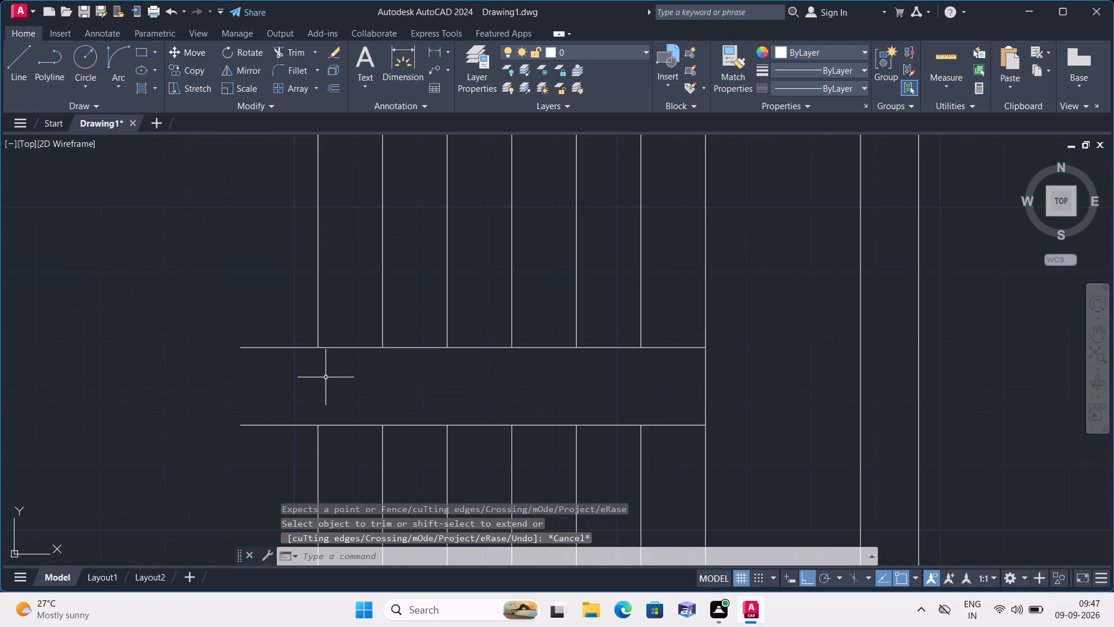
text(ext)
text(end)
key(space)
click(319, 343)
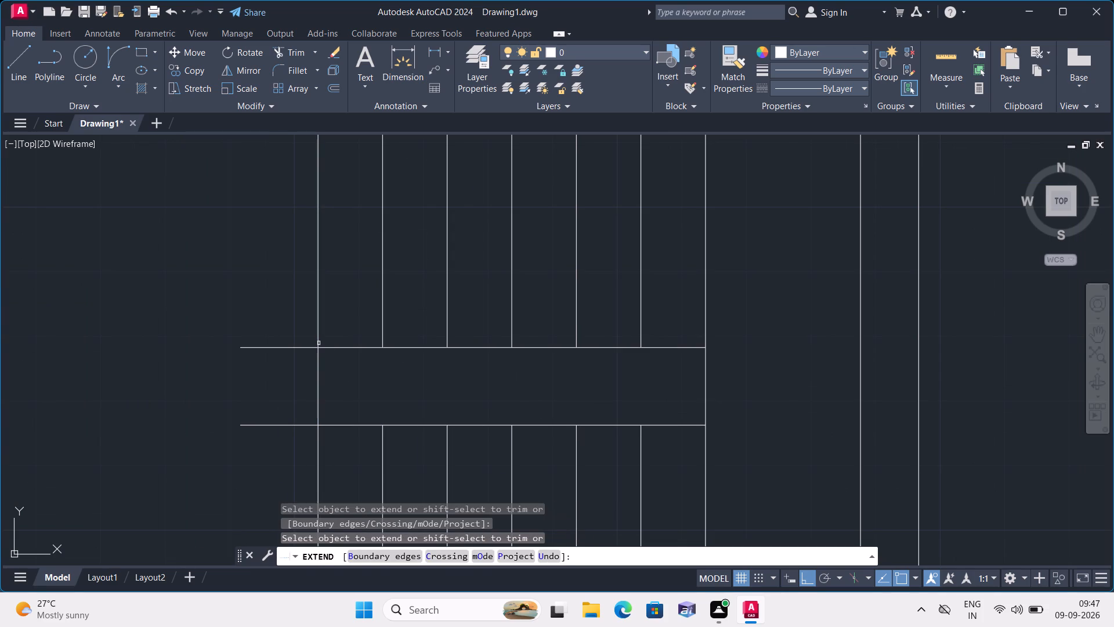
key(Escape)
Trim the stubs of the two east-west lines projecting west of the westernmost tread line.
text(trim)
key(space)
drag(258, 456, 260, 433)
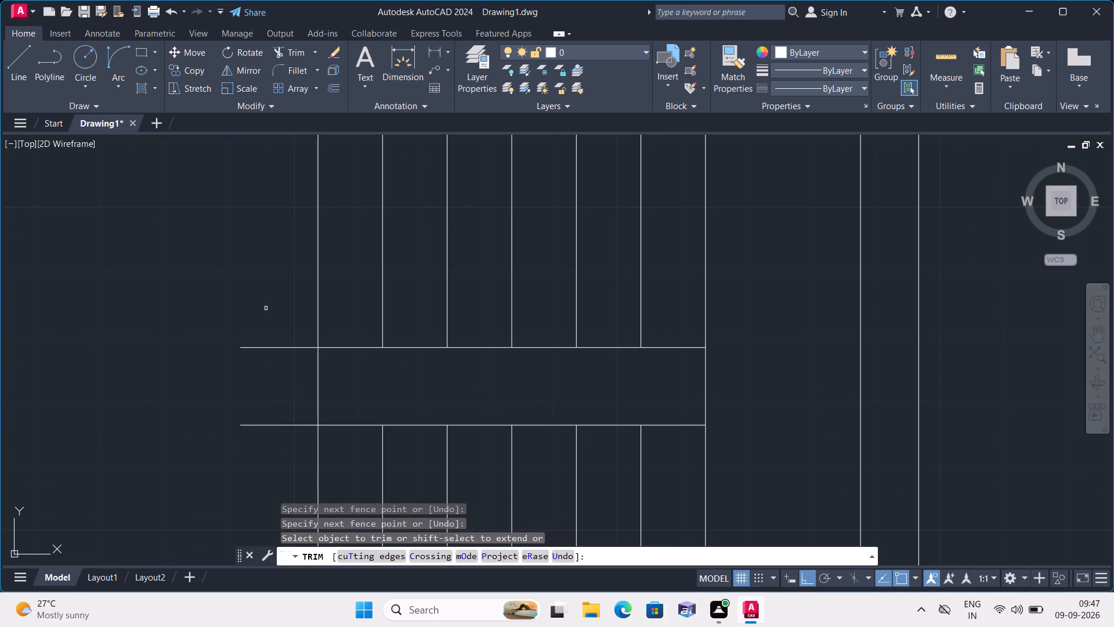
drag(266, 308, 271, 322)
click(270, 437)
click(270, 417)
drag(277, 384, 304, 330)
key(Escape)
Draw two lines continuing the gap's north and south edges from the easternmost tread line east to the outer wall's inner face.
scroll(304, 320, down, 2)
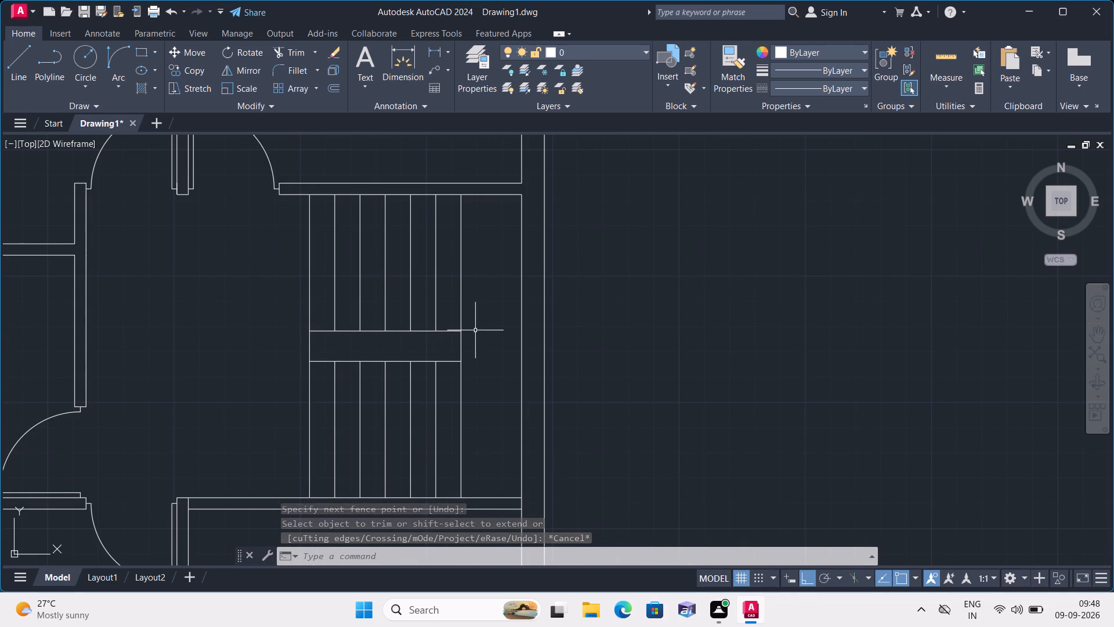
middle_drag(475, 330, 446, 320)
text(l)
key(space)
scroll(421, 324, up, 1)
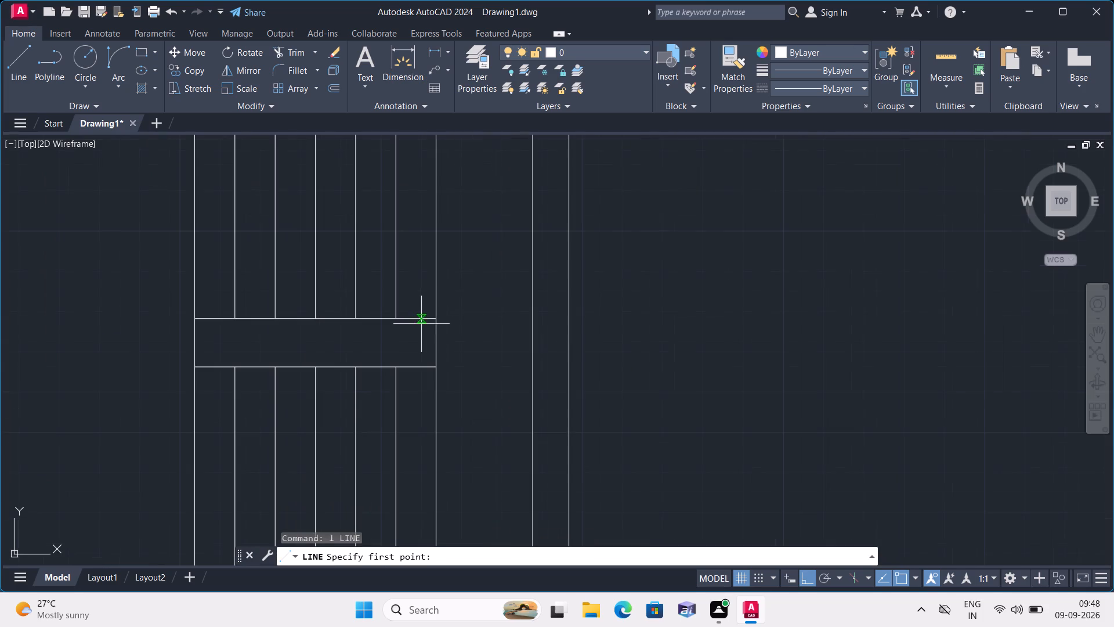
click(435, 316)
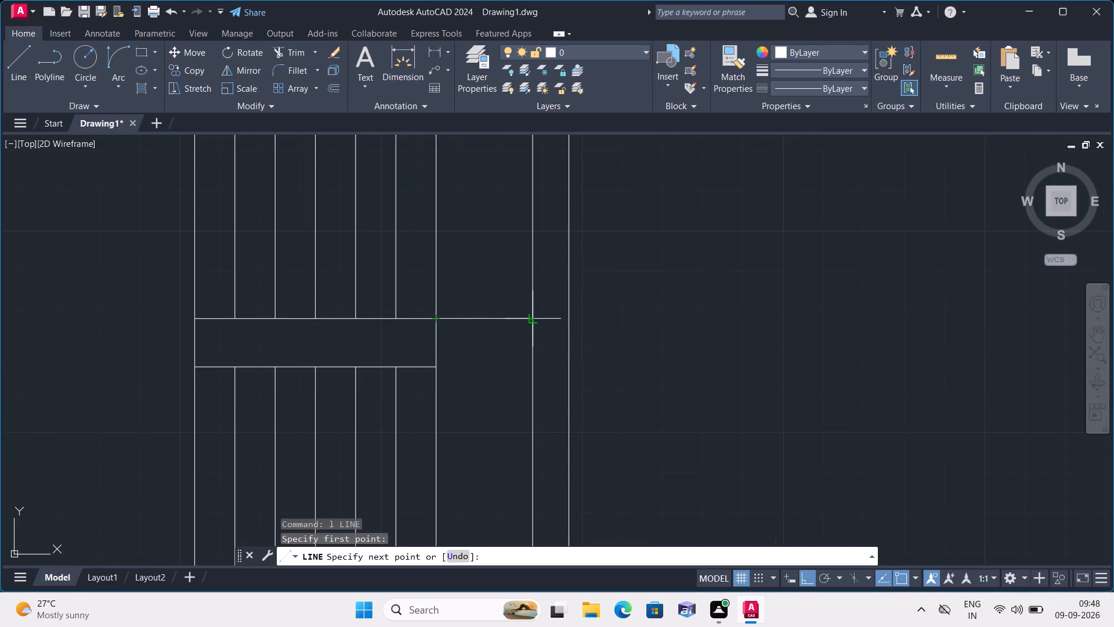
click(533, 319)
key(space)
key(space)
click(435, 369)
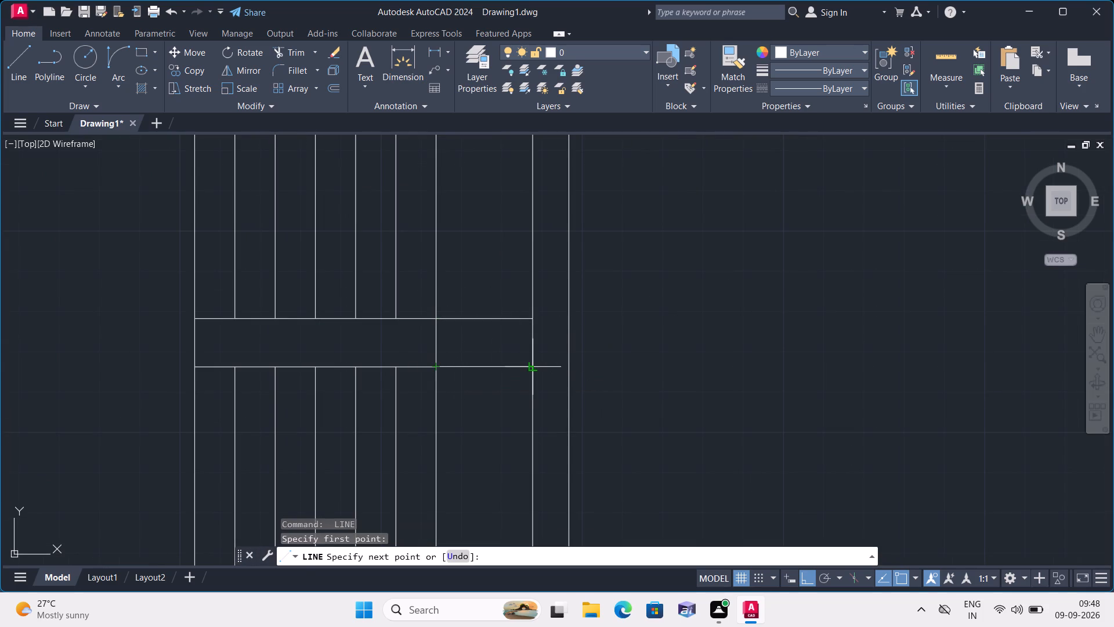
click(533, 365)
key(space)
Draw a line from the middle of the northern flight's westernmost tread line east onto the landing, turning south to the southern flight's middle.
scroll(482, 348, down, 1)
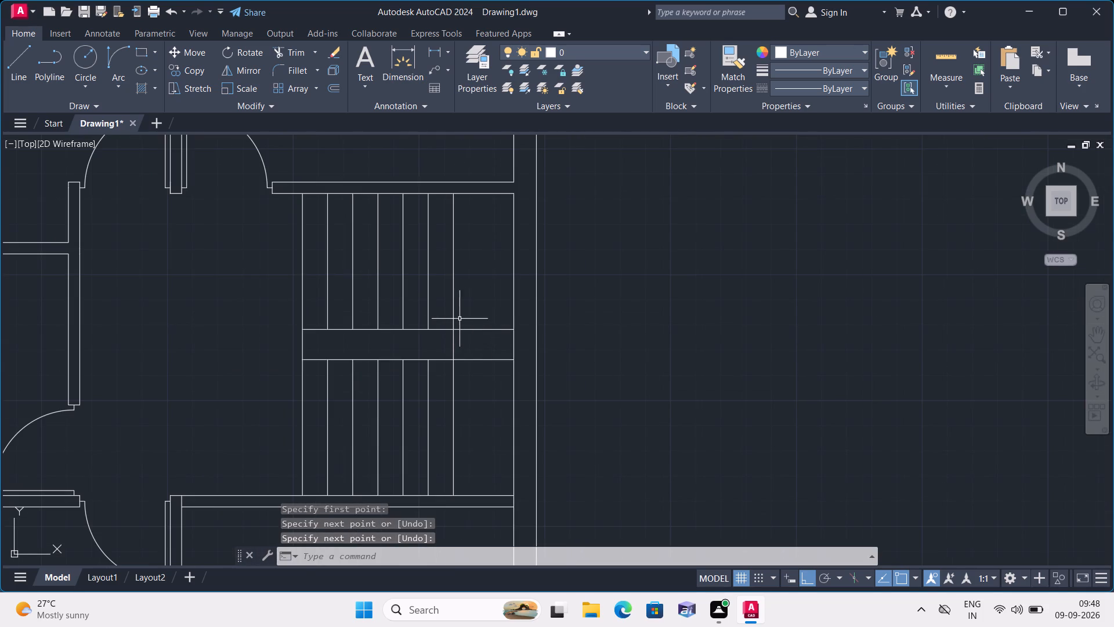
text(l)
key(space)
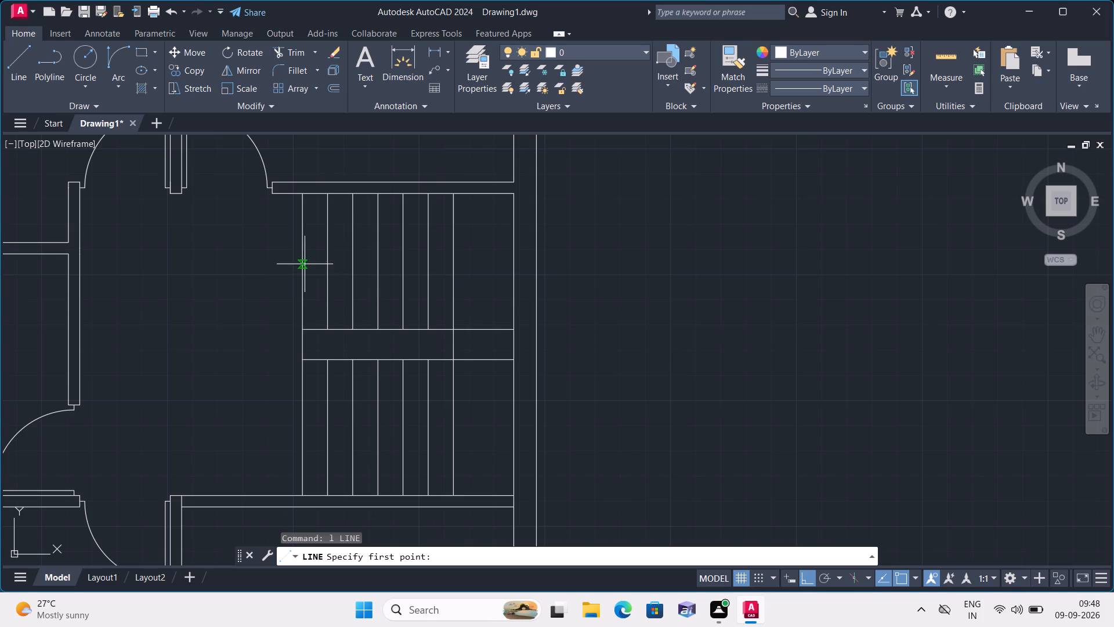
click(302, 273)
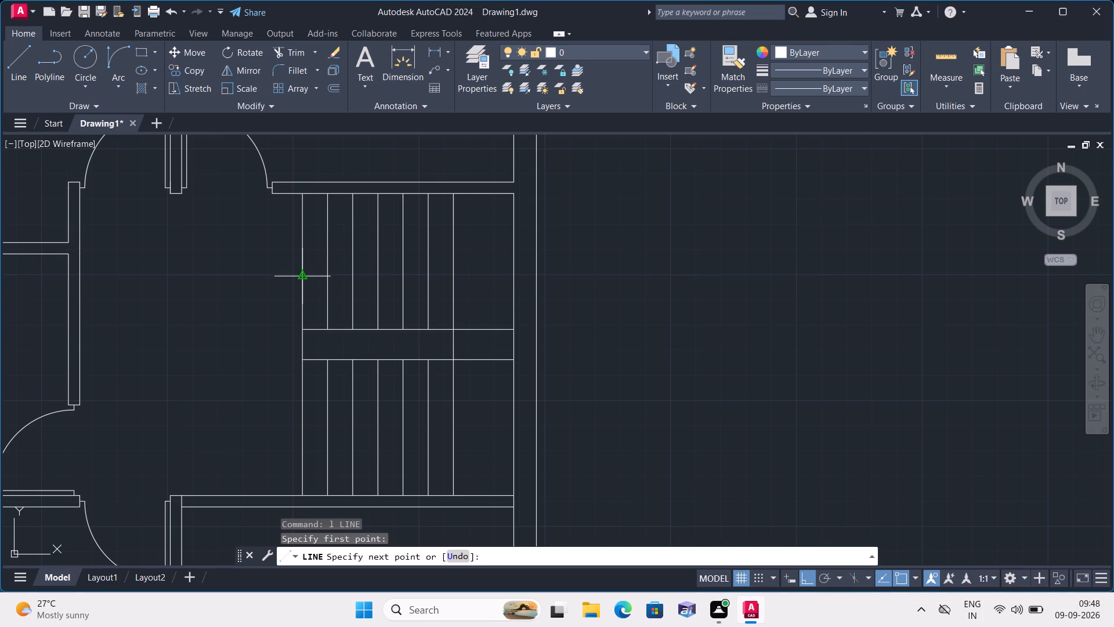
click(481, 270)
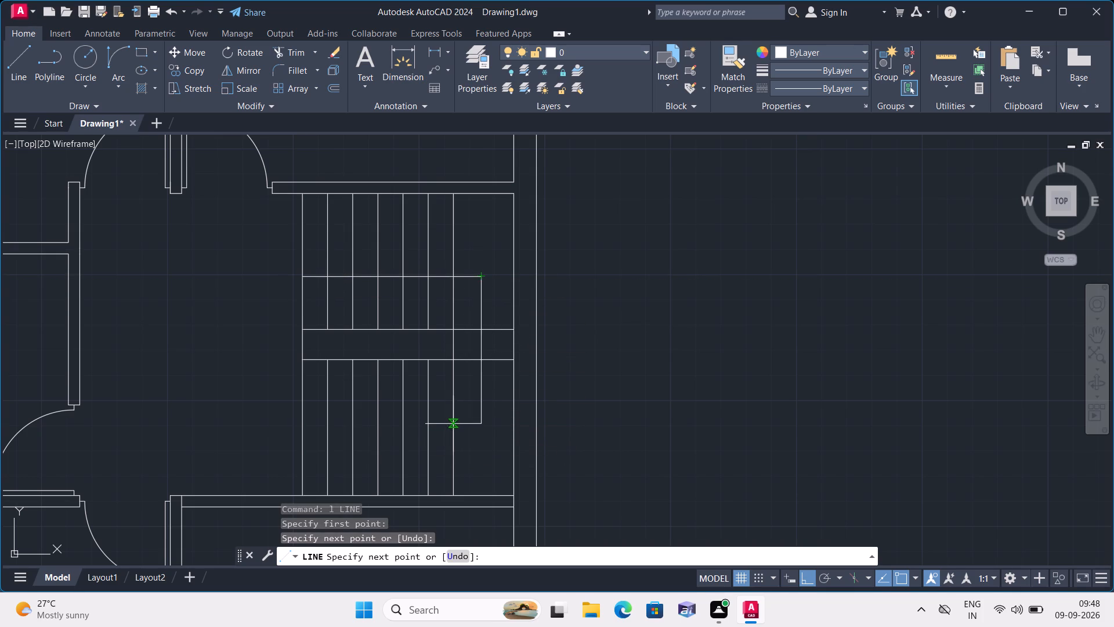
click(477, 435)
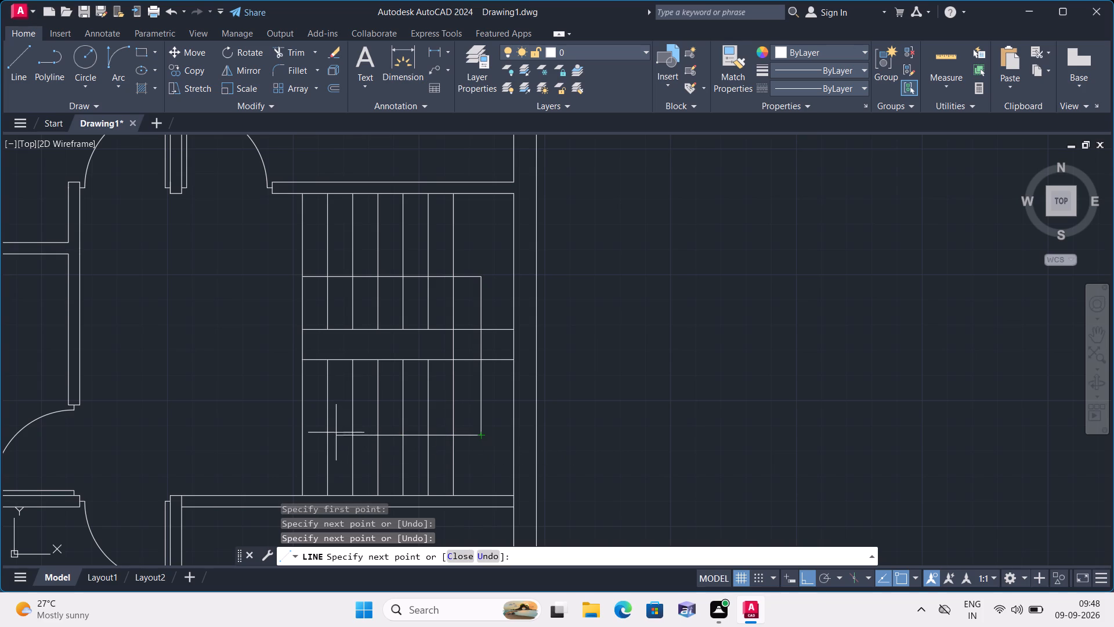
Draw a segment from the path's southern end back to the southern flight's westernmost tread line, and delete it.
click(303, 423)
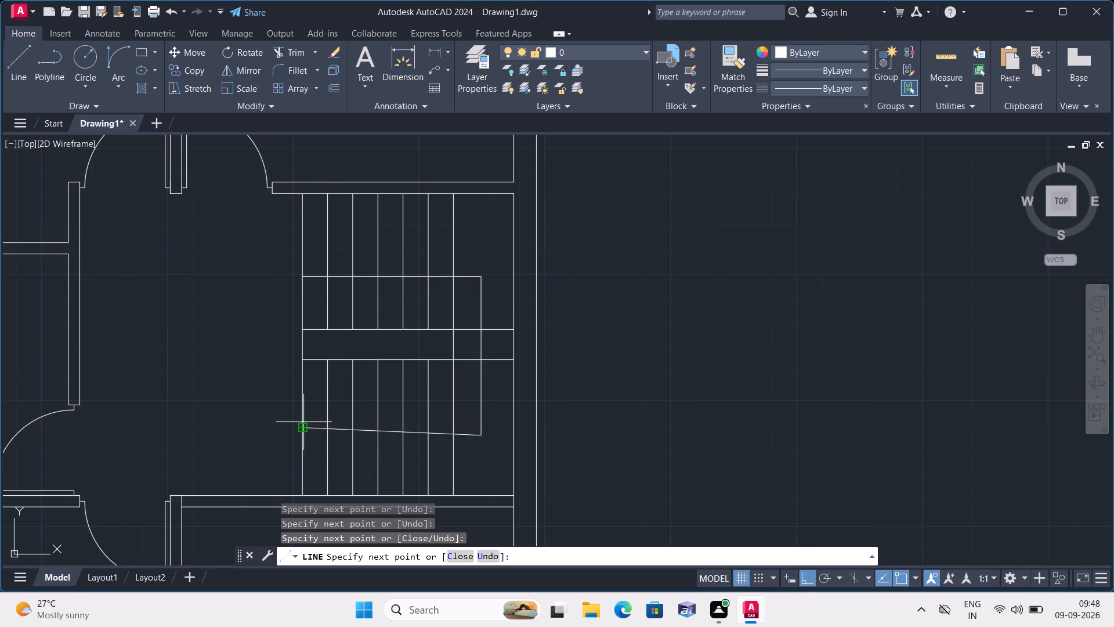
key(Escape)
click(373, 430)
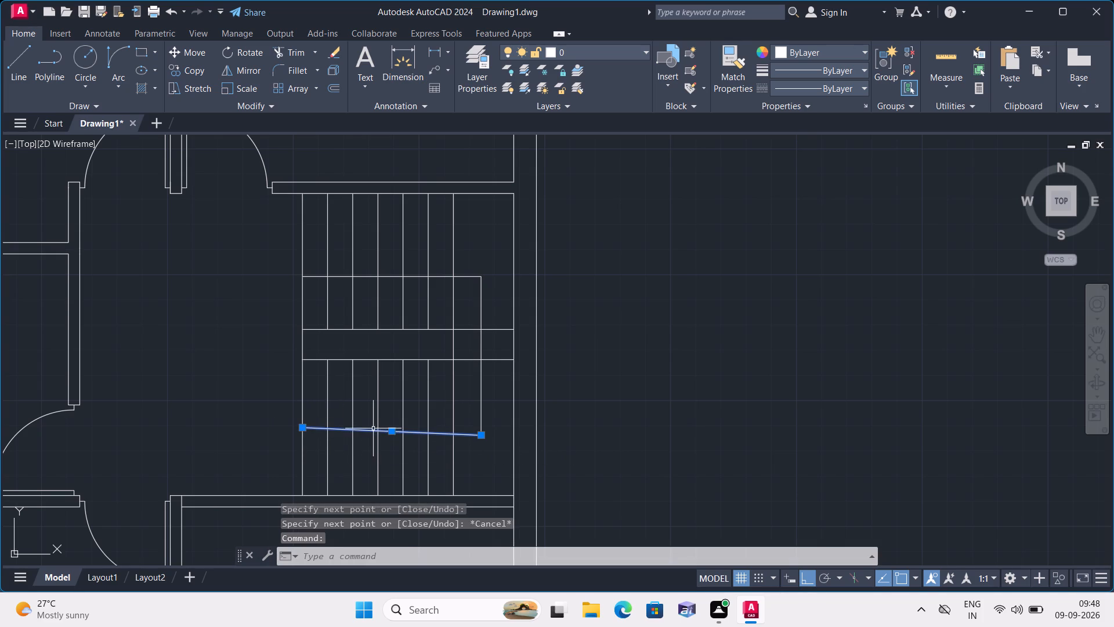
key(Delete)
Draw a straight east-west line from the middle of the southern flight's western edge to the north-south path line on the landing.
key(l)
key(space)
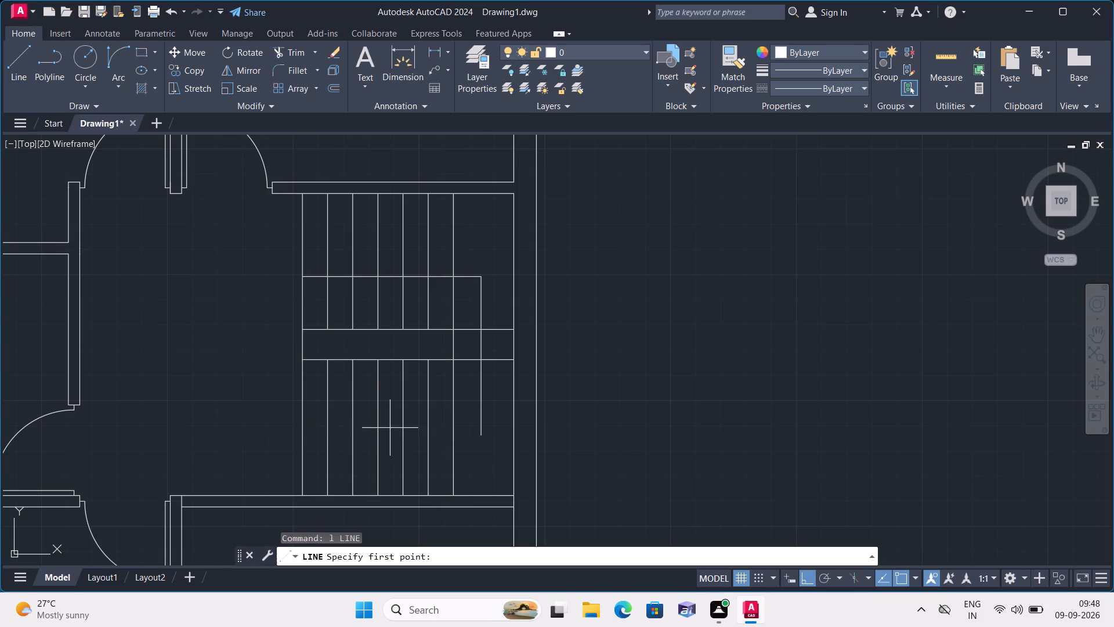
scroll(334, 422, up, 1)
click(283, 426)
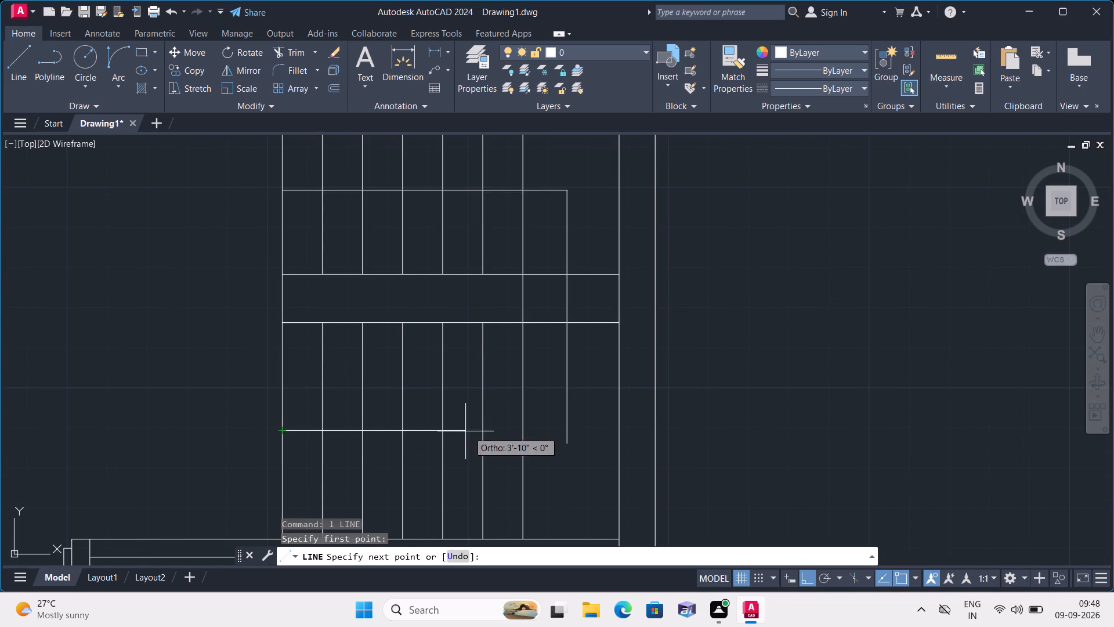
click(568, 433)
key(space)
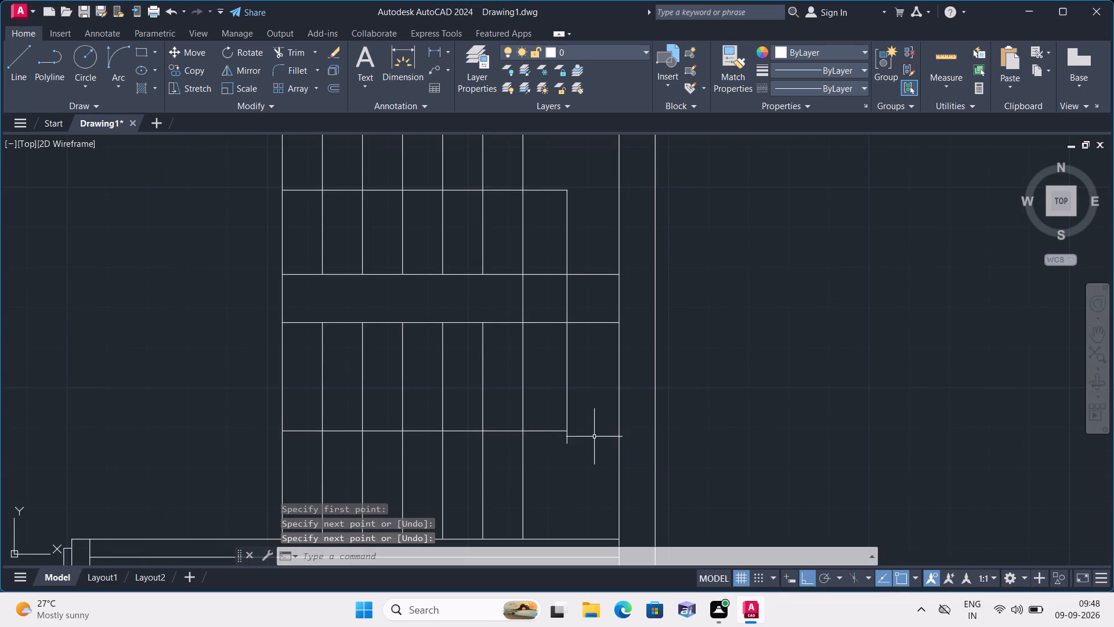
Trim the stub of the north-south path line projecting south of the southern flight's path line.
key(t)
text(rim)
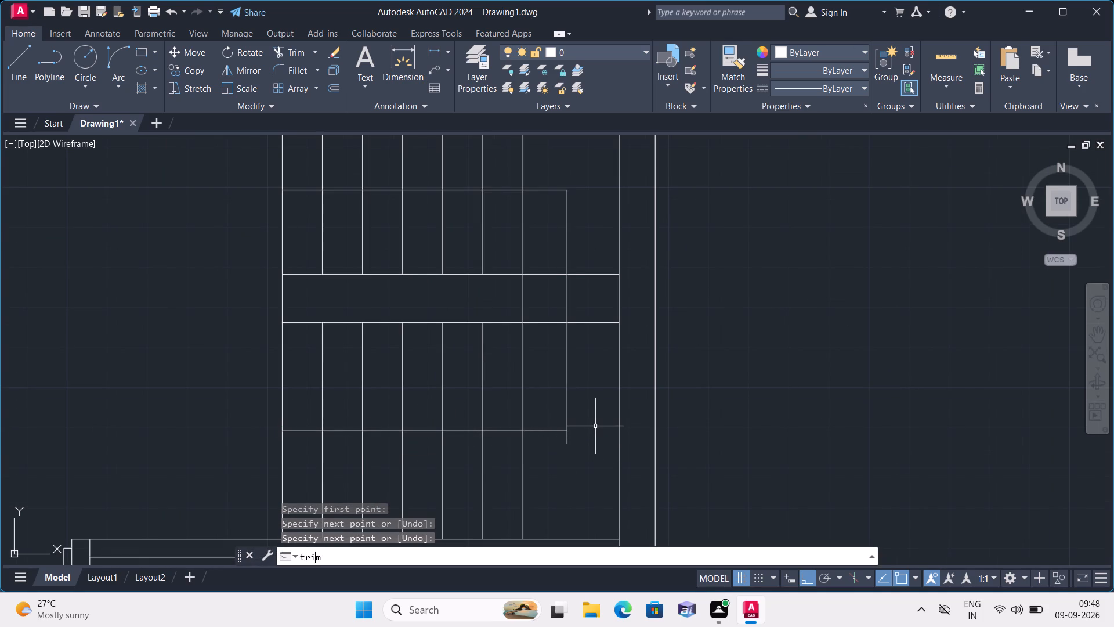
key(space)
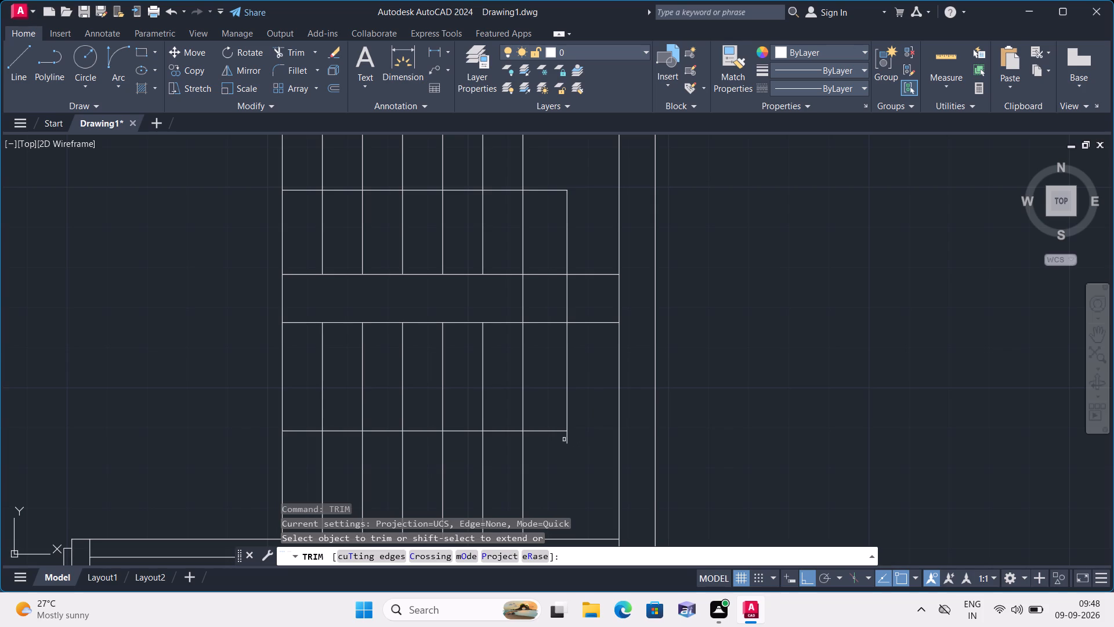
click(566, 439)
key(Escape)
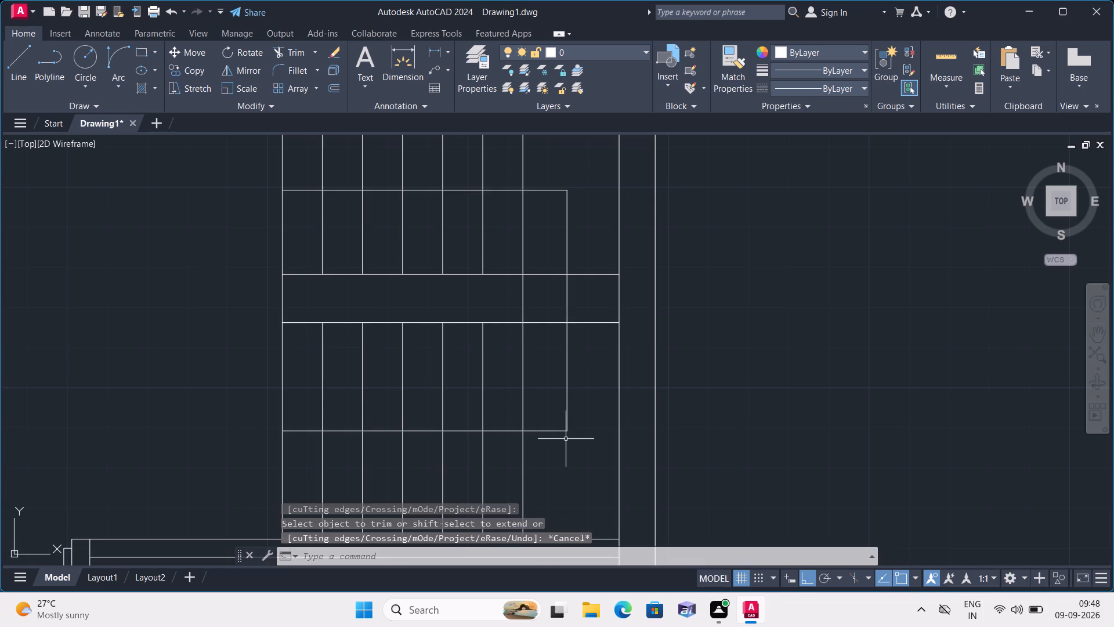
With Ortho off, draw two short slanted lines forming an arrowhead at the west end of the southern flight's path line.
key(F8)
key(l)
key(space)
scroll(323, 445, up, 2)
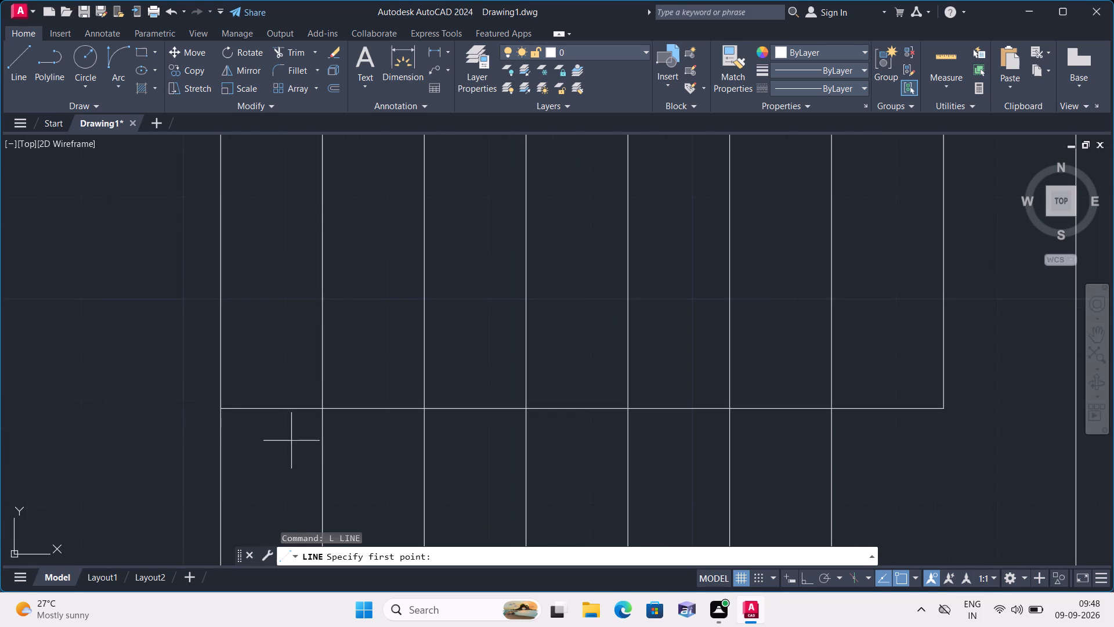
click(220, 409)
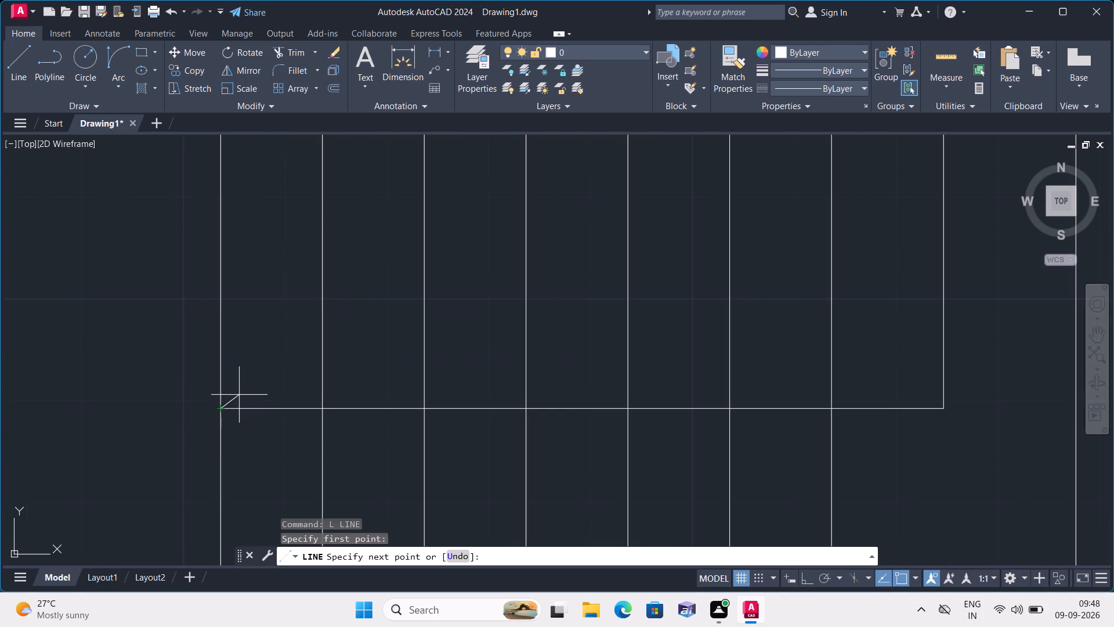
click(239, 395)
key(space)
key(space)
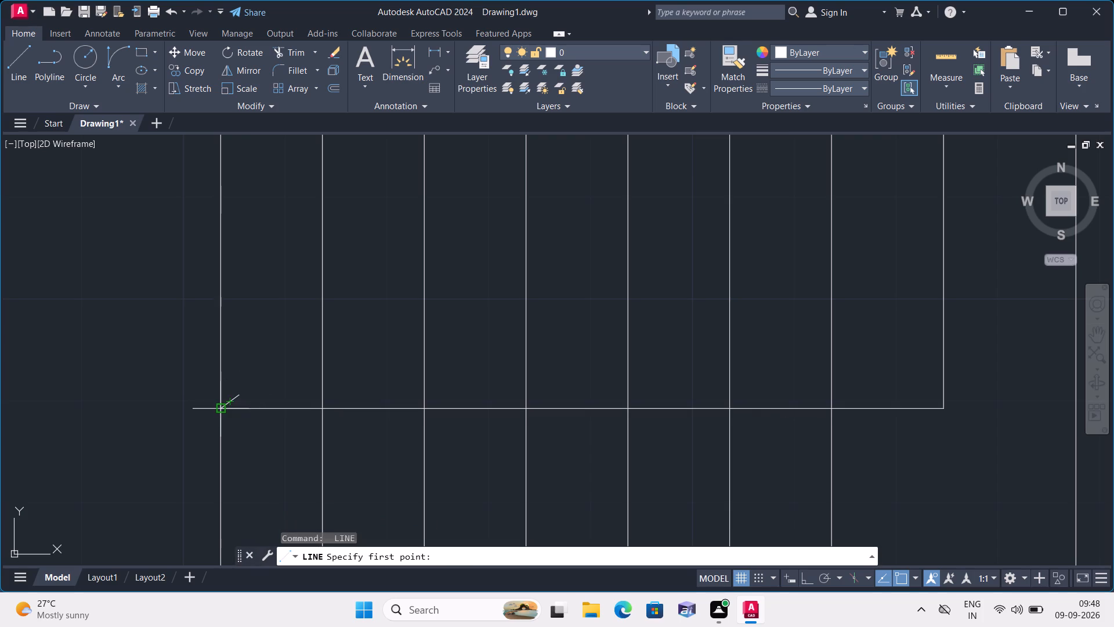
click(220, 410)
click(231, 430)
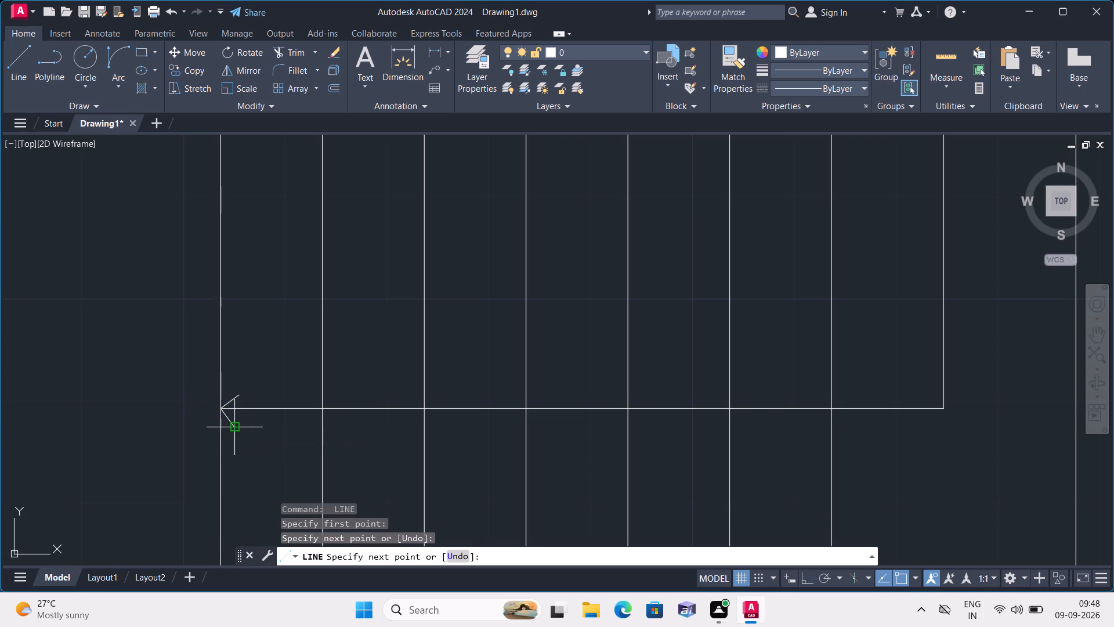
key(Escape)
With Ortho on, draw a 5' by 9" rectangle from lines in the empty area east of the floor plan.
scroll(231, 430, down, 3)
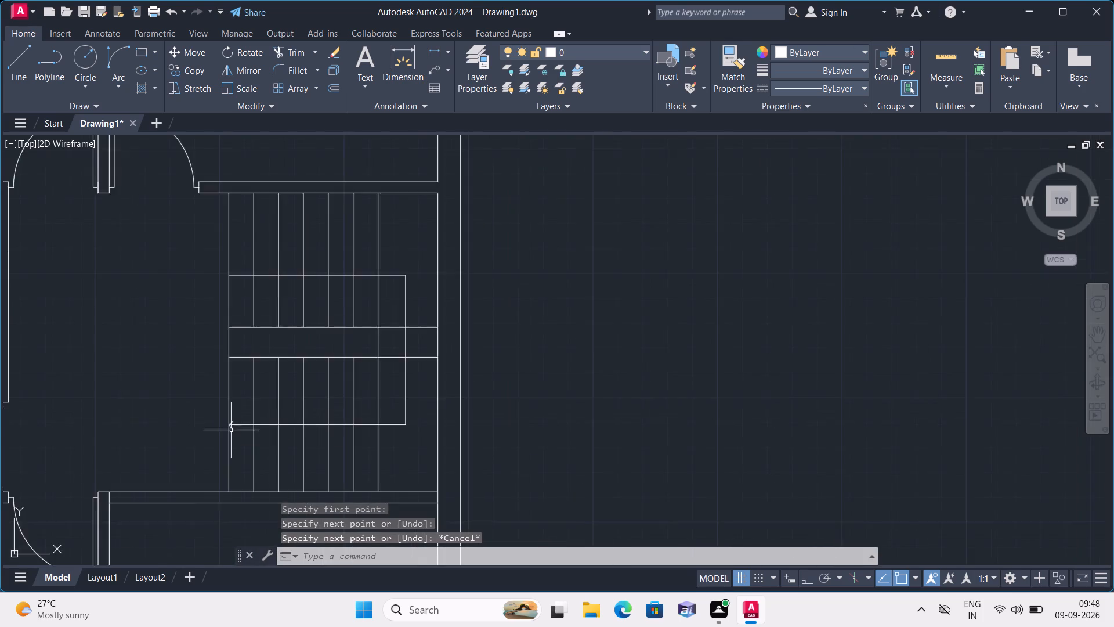
scroll(236, 427, down, 1)
middle_drag(207, 413, 298, 385)
scroll(298, 385, down, 1)
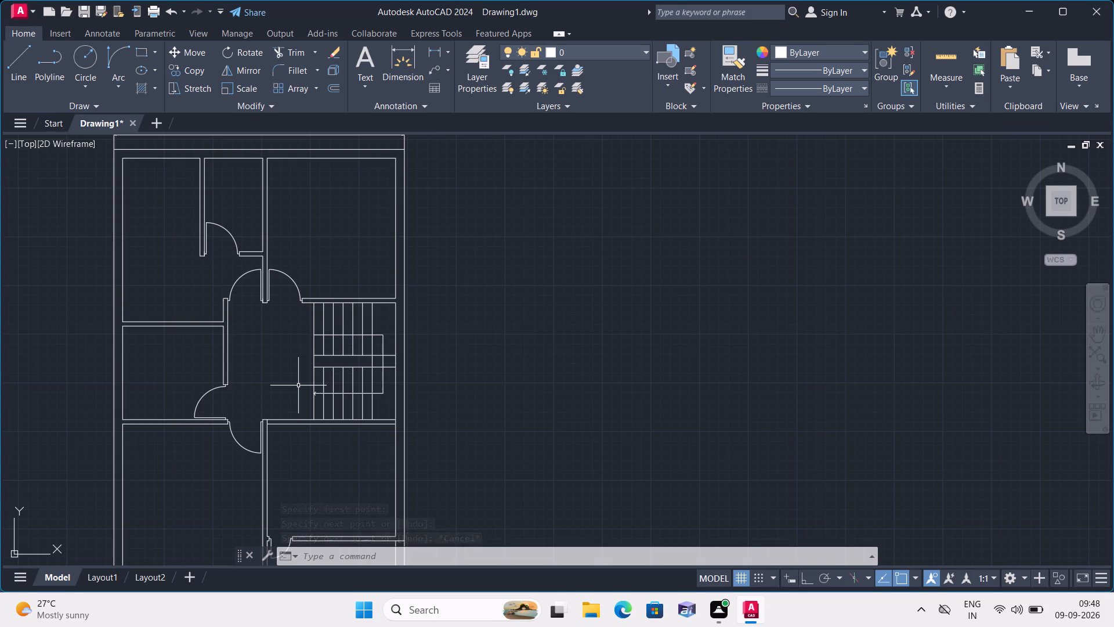
scroll(298, 385, down, 1)
middle_drag(281, 341, 335, 419)
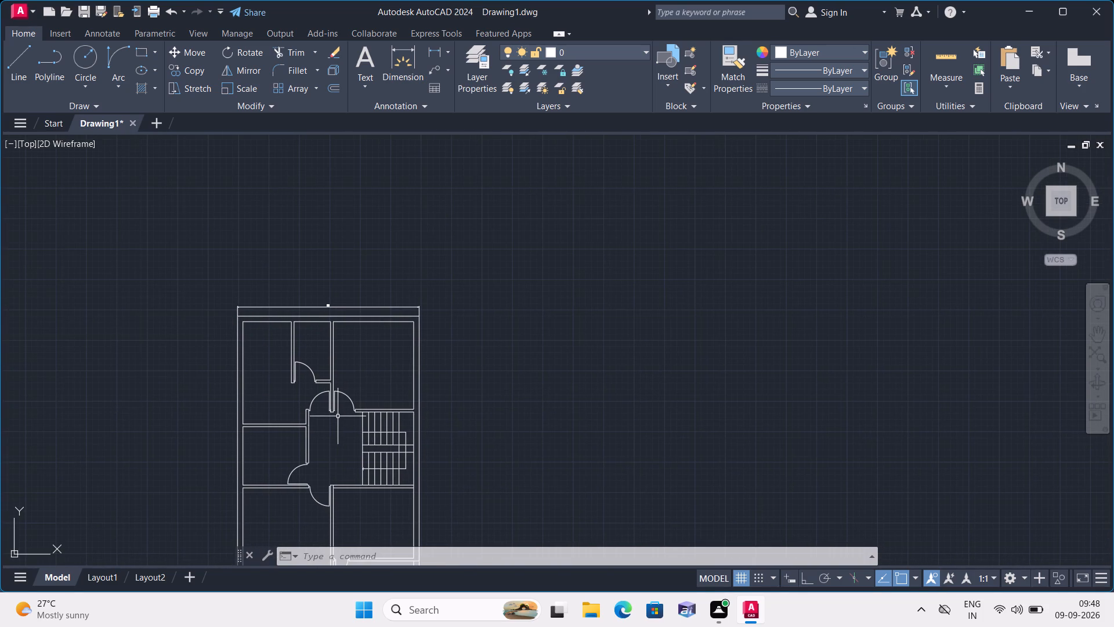
text(l)
key(space)
click(486, 378)
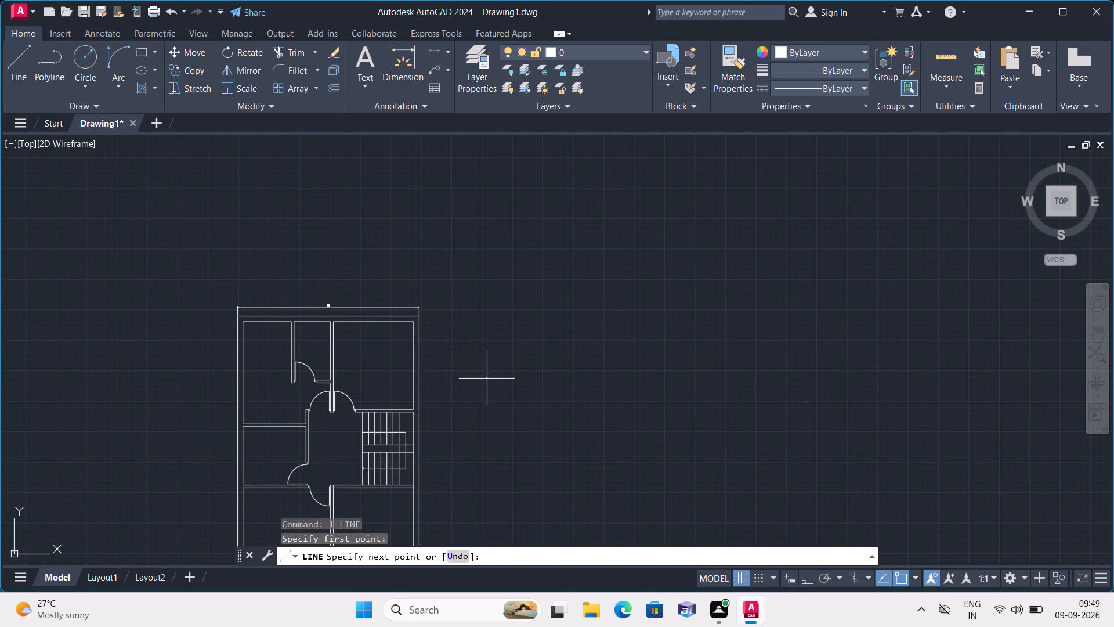
key(F8)
text(5')
key(space)
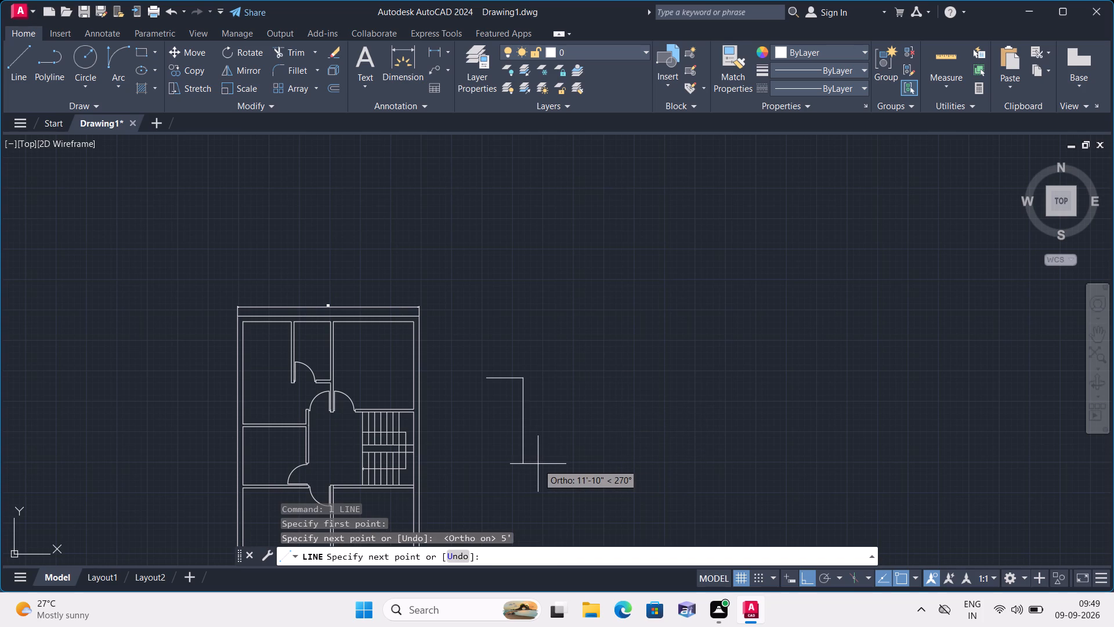
key(9)
text(")
key(space)
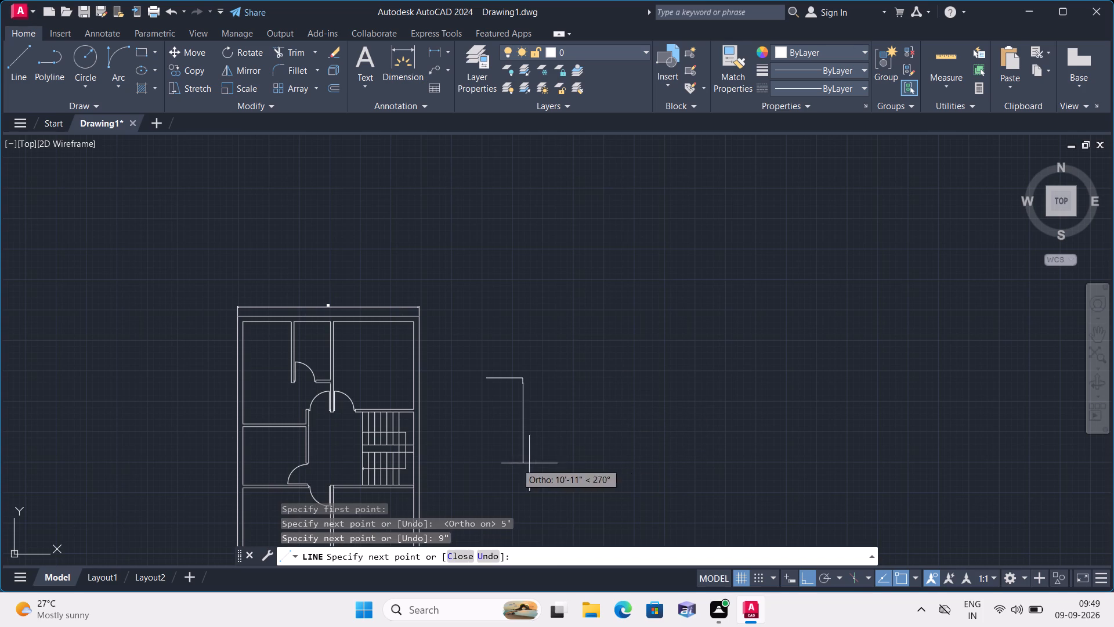
text(5')
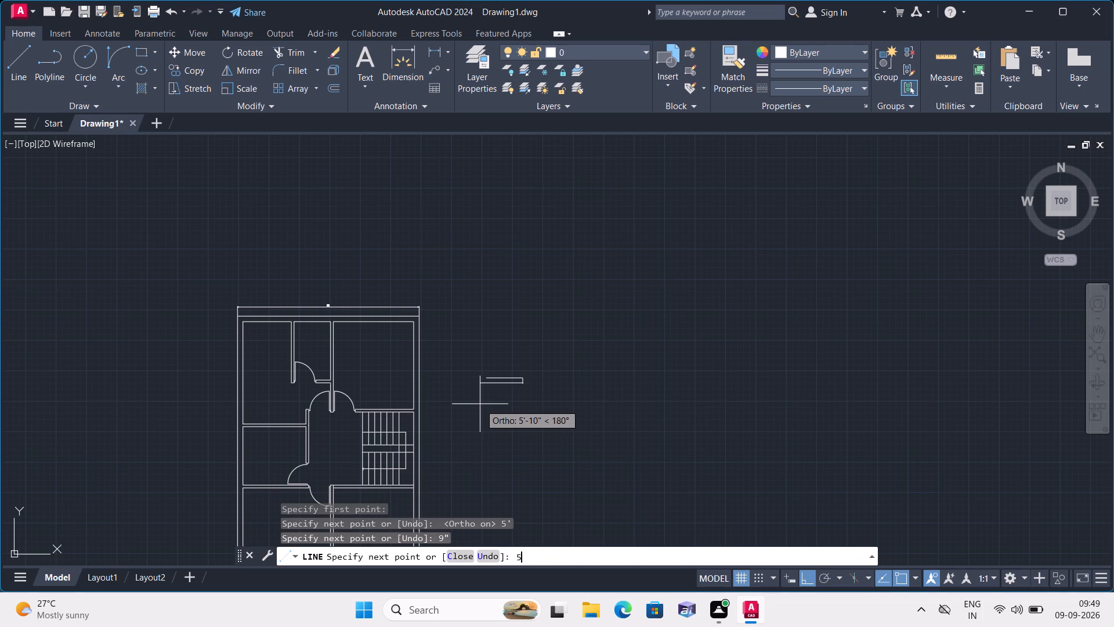
key(space)
scroll(482, 387, up, 2)
click(487, 367)
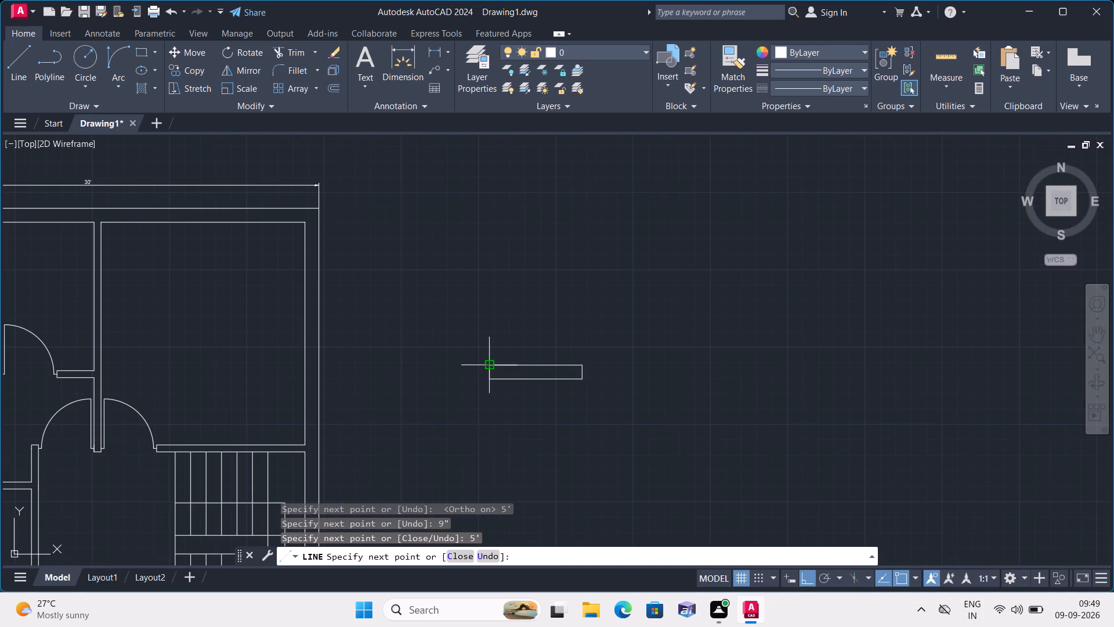
key(Escape)
Draw a centre line through the 5' by 9" rectangle between the midpoints of its short sides.
key(space)
scroll(485, 378, up, 1)
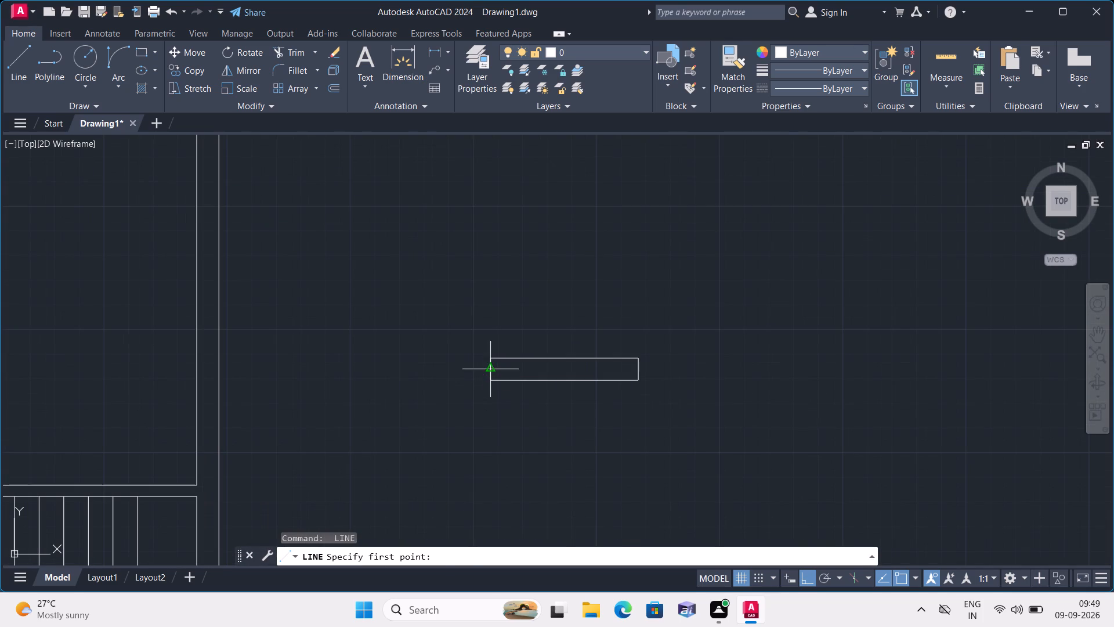
click(490, 371)
click(636, 369)
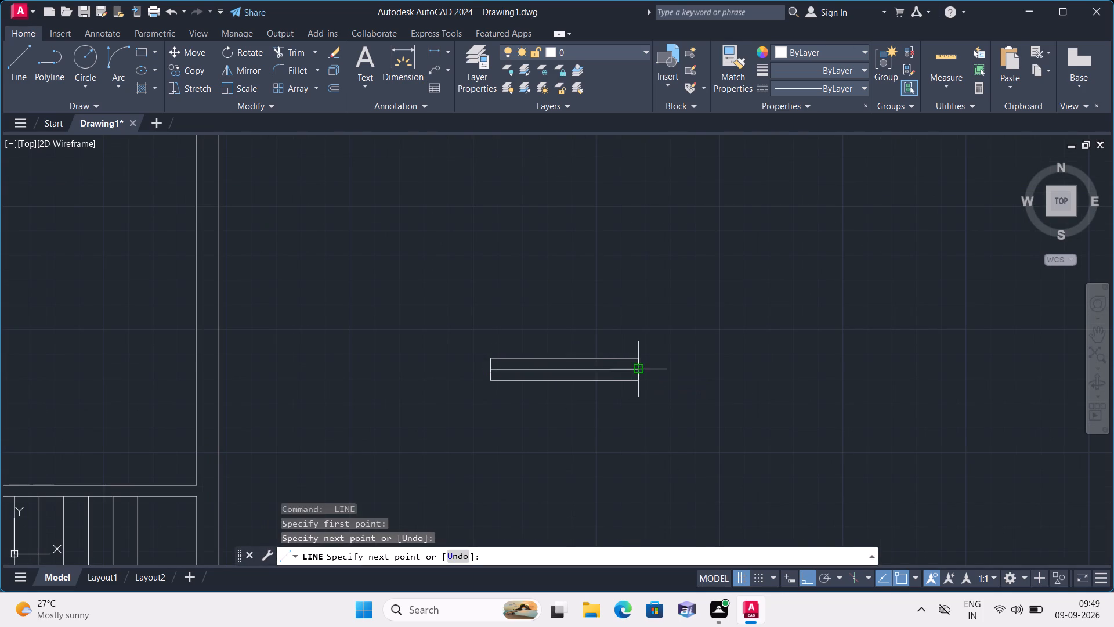
key(space)
Draw a 2' by 9" rectangle from lines south of the 5' rectangle.
scroll(644, 391, down, 1)
middle_drag(644, 394, 643, 334)
scroll(643, 333, down, 1)
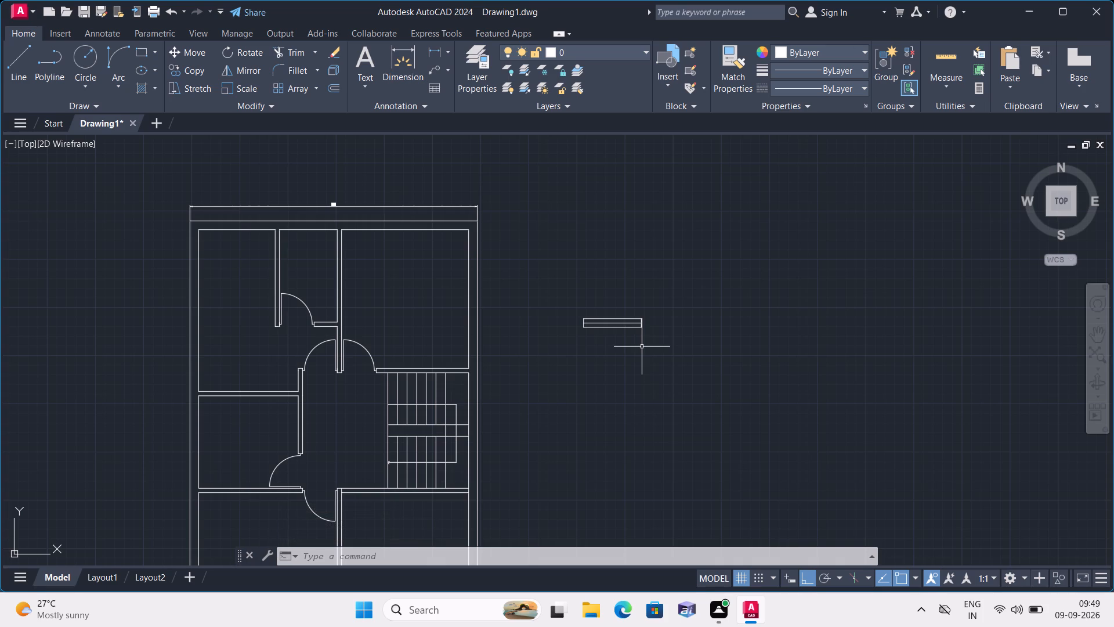
text(l)
key(space)
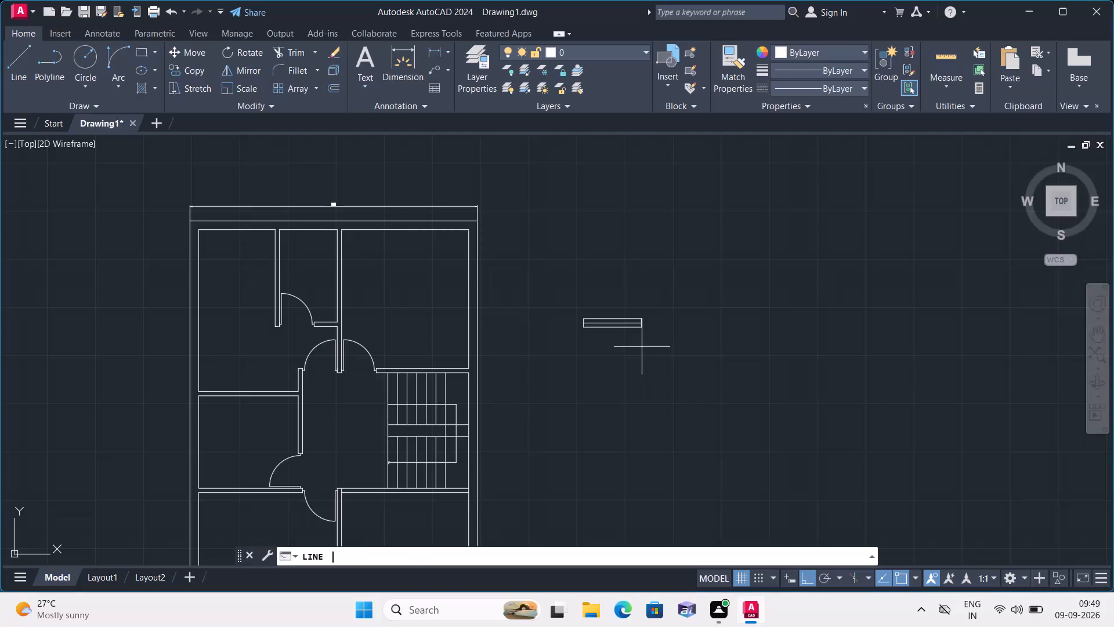
click(601, 373)
text(2')
key(space)
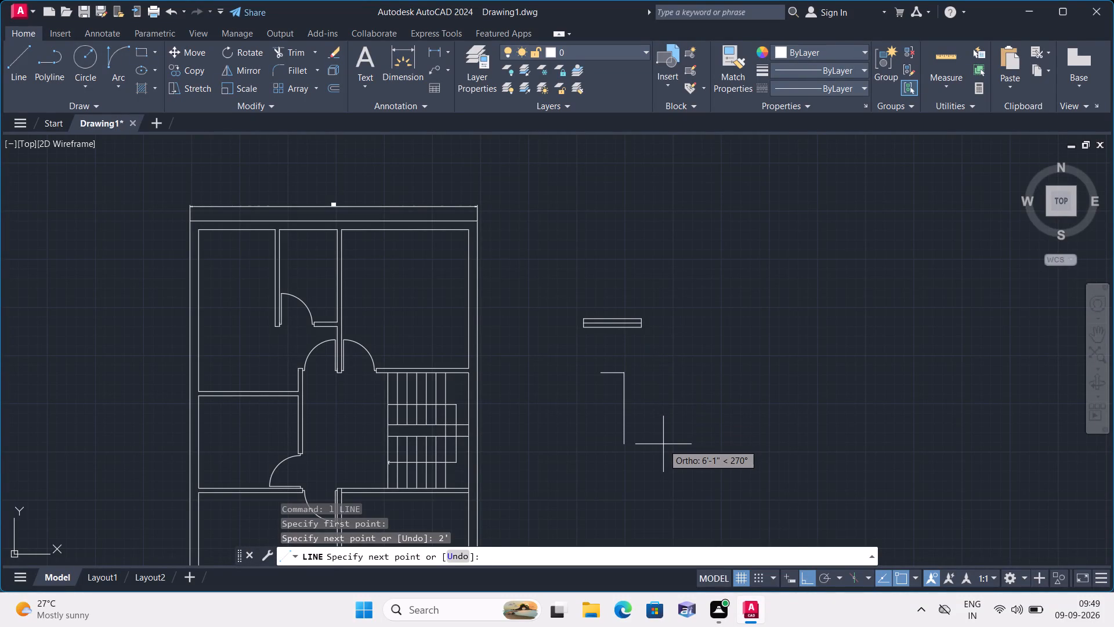
key(9)
text(")
key(space)
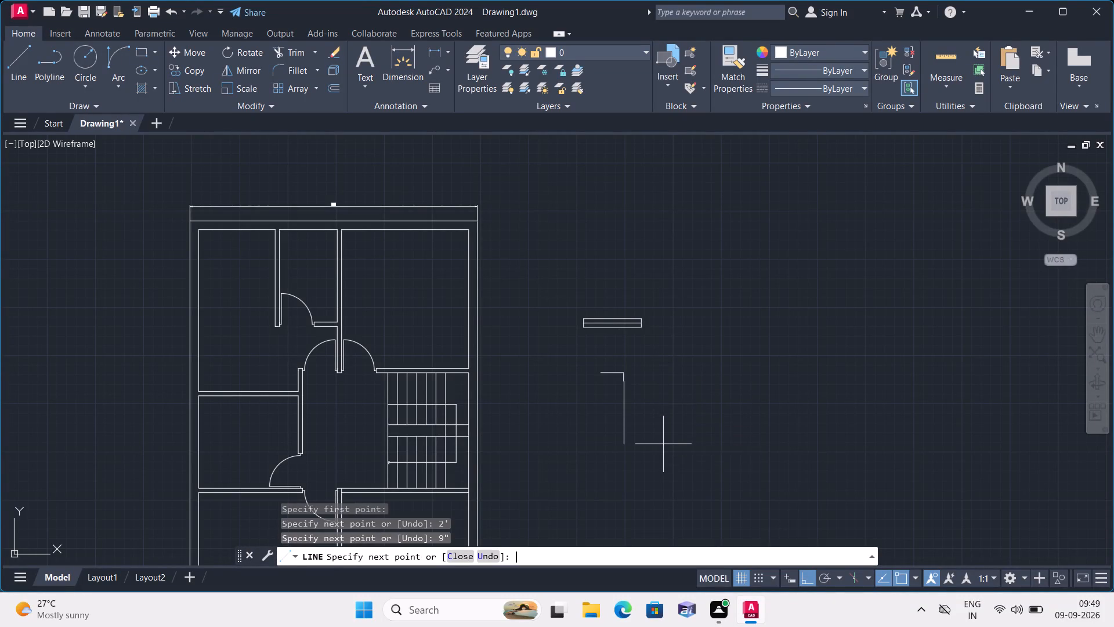
text(2')
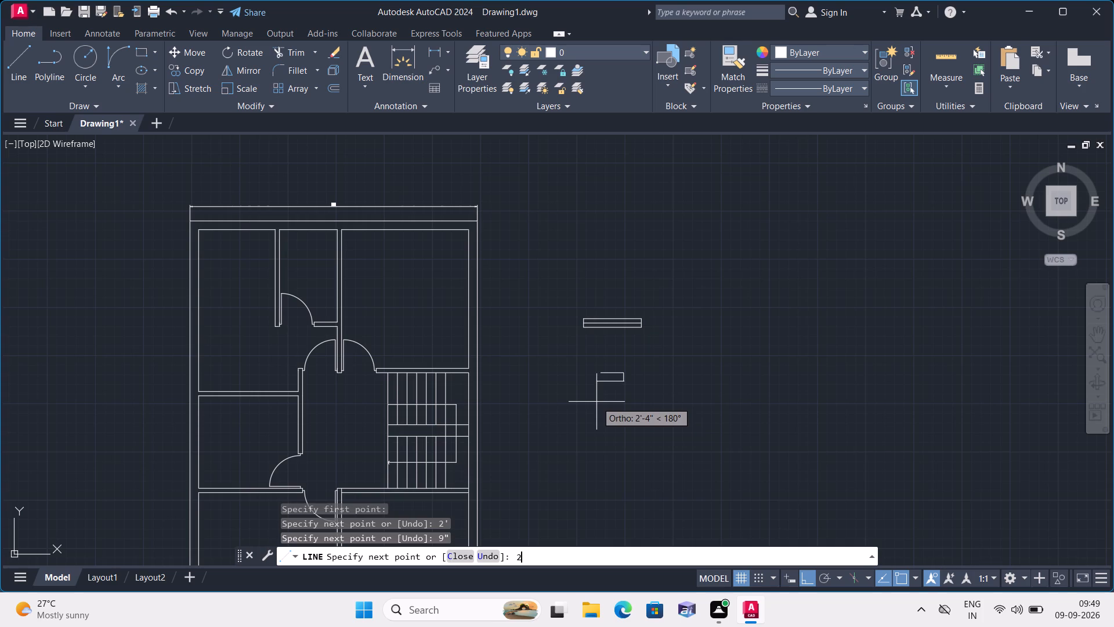
key(space)
scroll(595, 383, up, 2)
click(605, 364)
key(space)
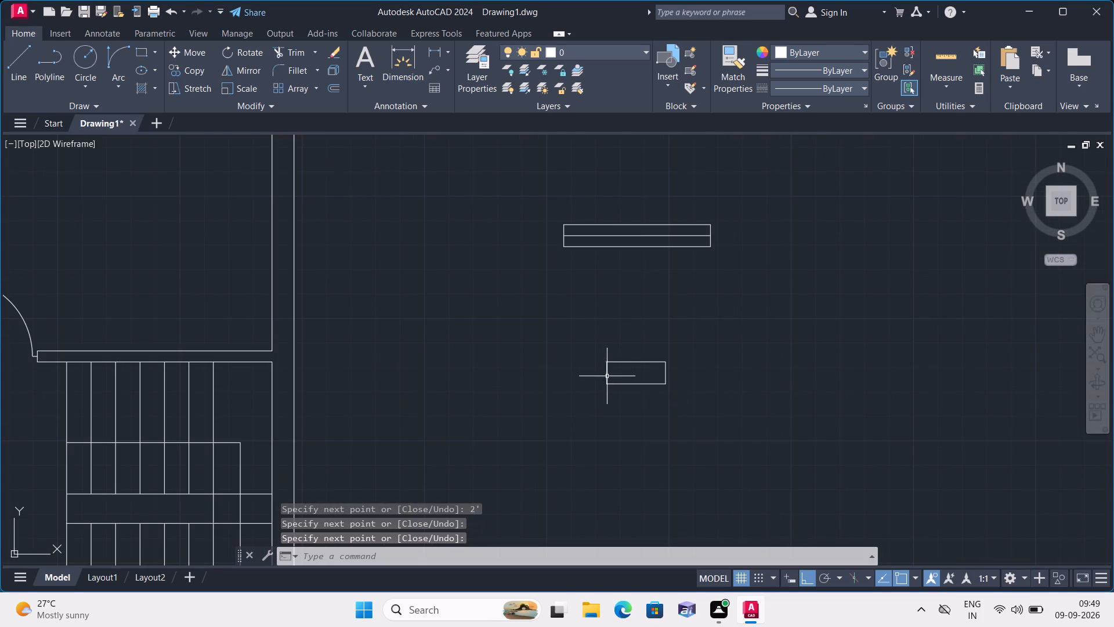
Draw a centre line through the 2' by 9" rectangle between the midpoints of its short sides.
key(space)
click(607, 373)
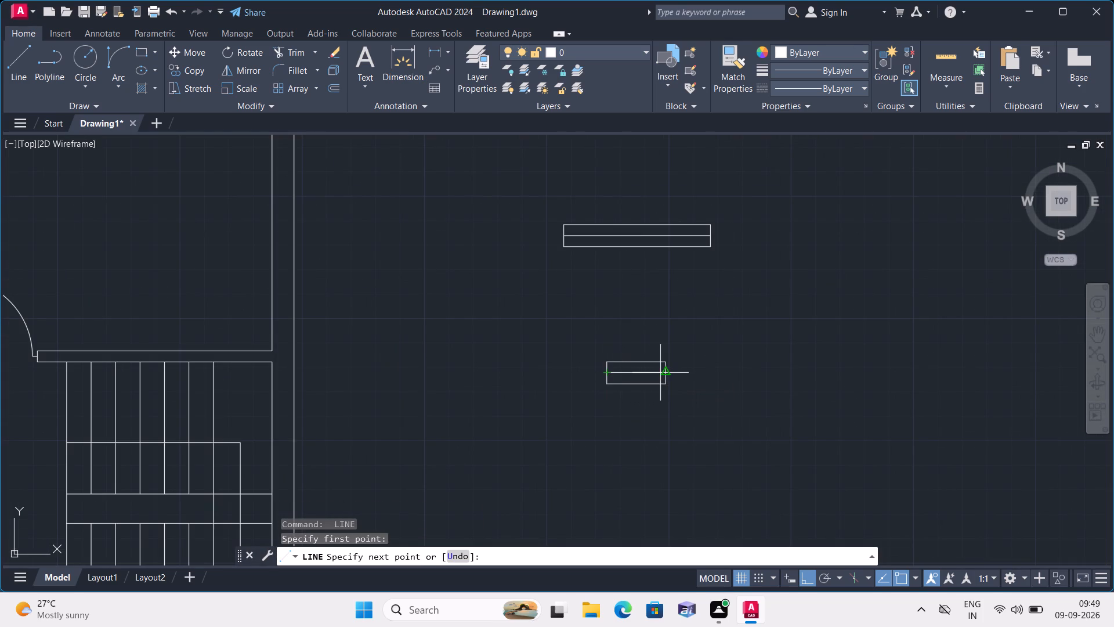
click(662, 373)
key(space)
Draw a 3' by 9" rectangle from lines in the empty area southeast of the 2' rectangle.
scroll(663, 373, down, 1)
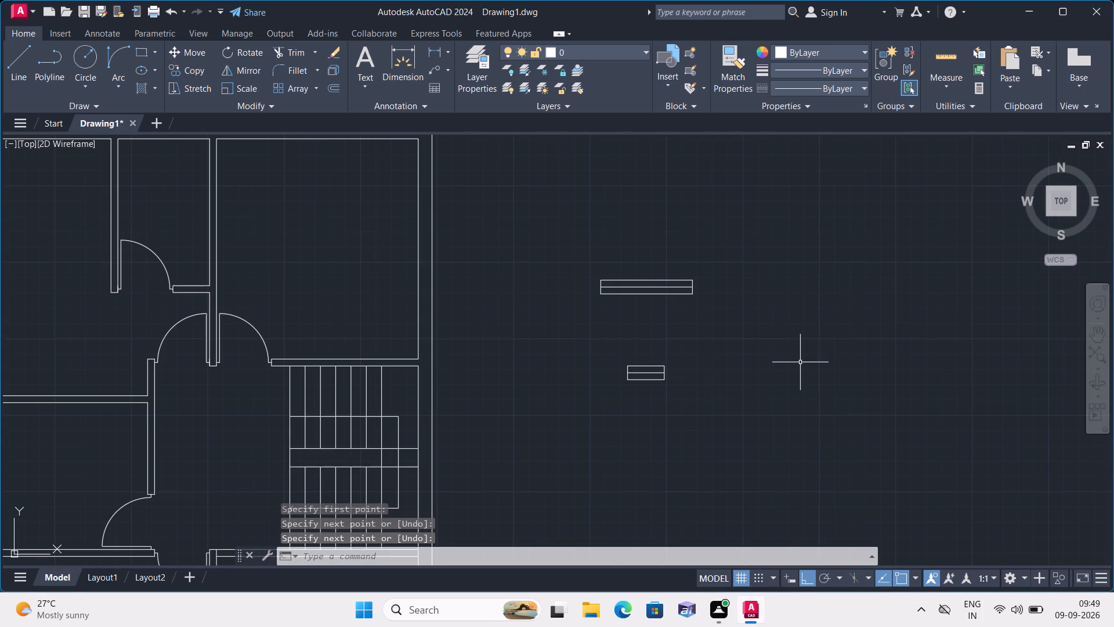
middle_drag(800, 362, 776, 312)
scroll(788, 336, down, 1)
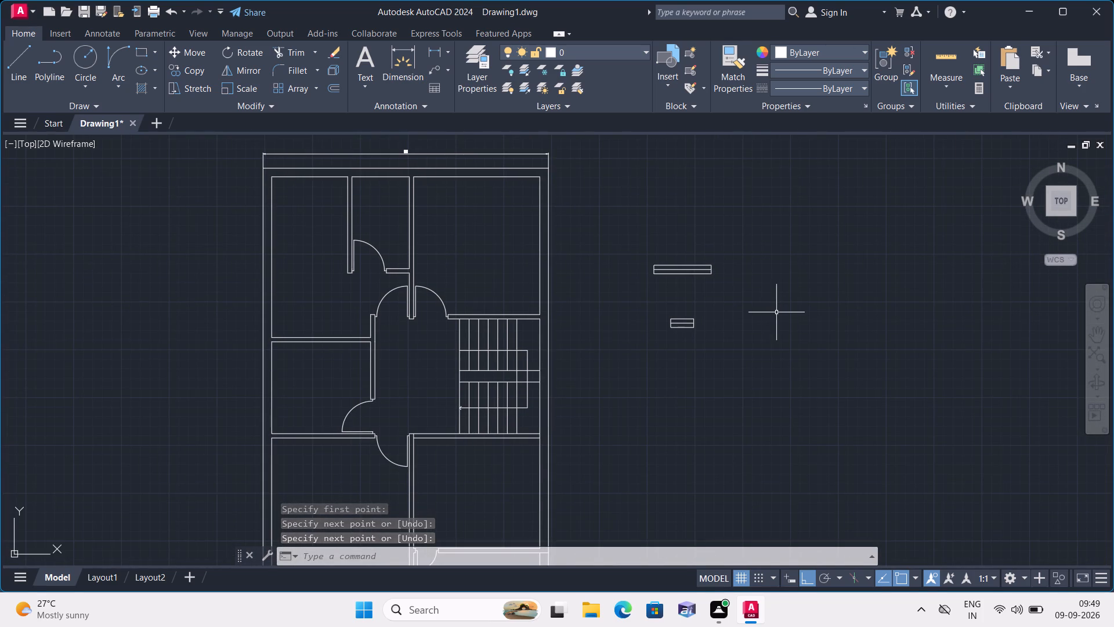
key(space)
click(767, 334)
text(3')
key(space)
key(9)
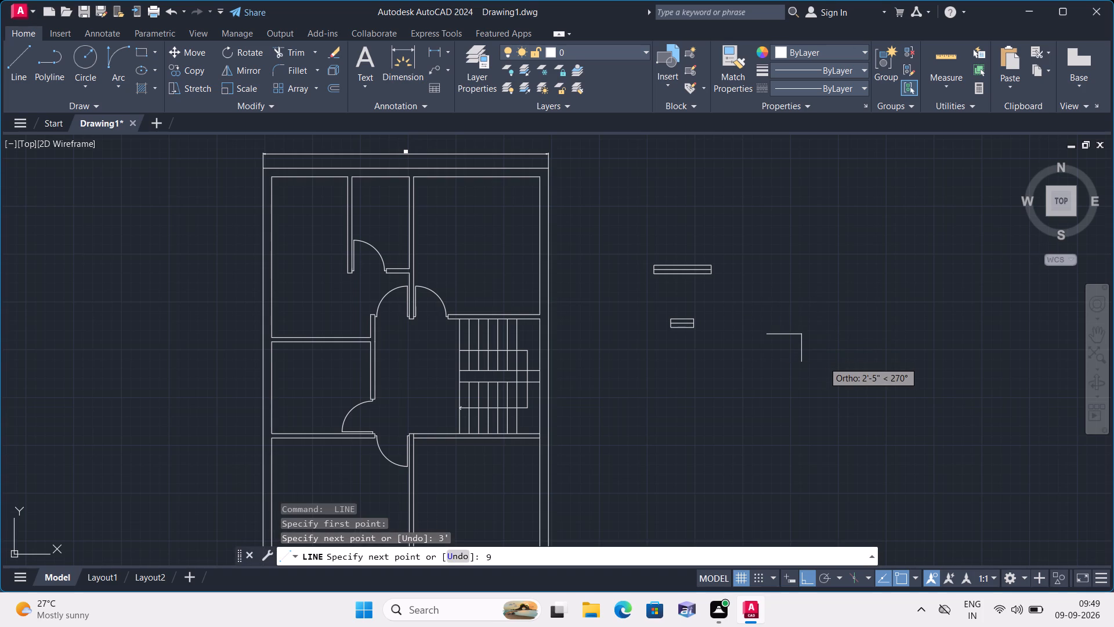
text(")
key(space)
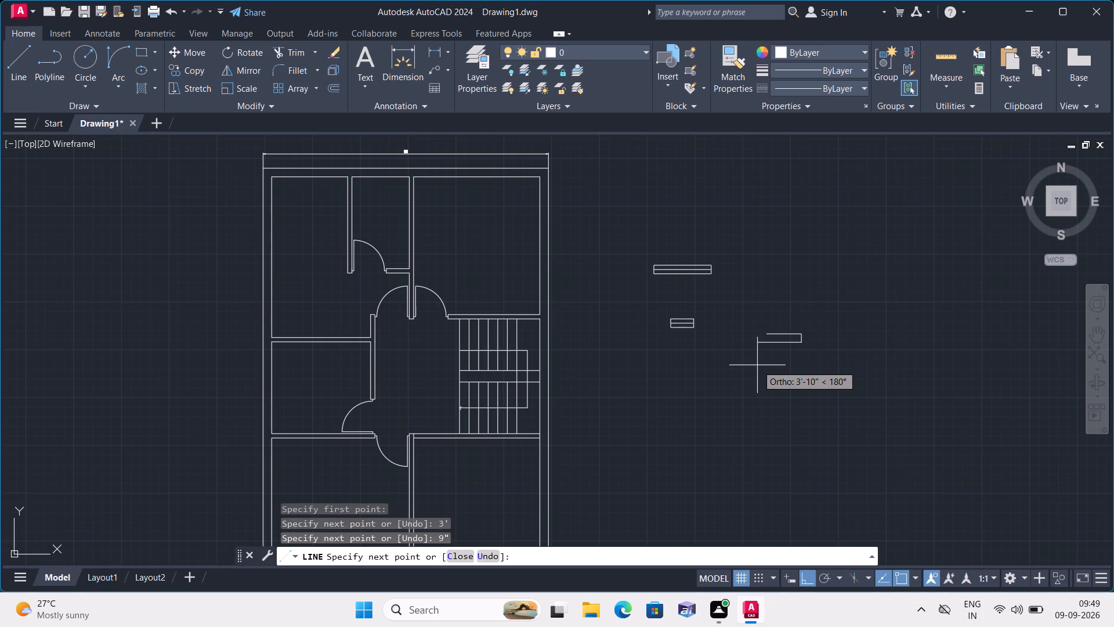
text(3')
key(space)
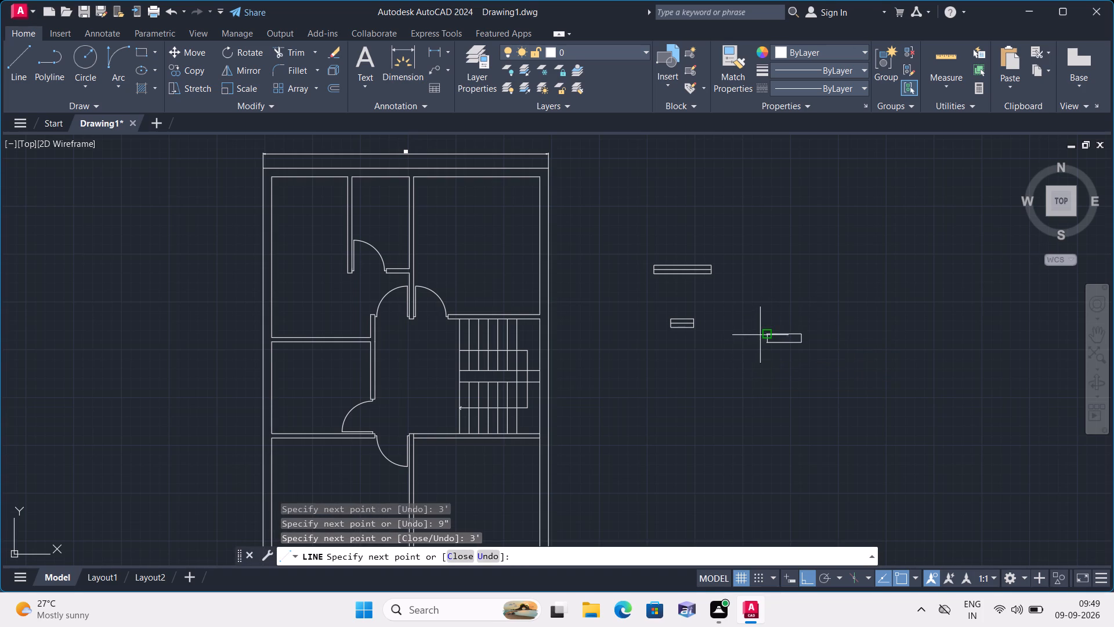
click(768, 333)
key(space)
Draw a centre line through the 3' by 9" rectangle between the midpoints of its short sides.
key(space)
scroll(765, 338, up, 2)
click(765, 338)
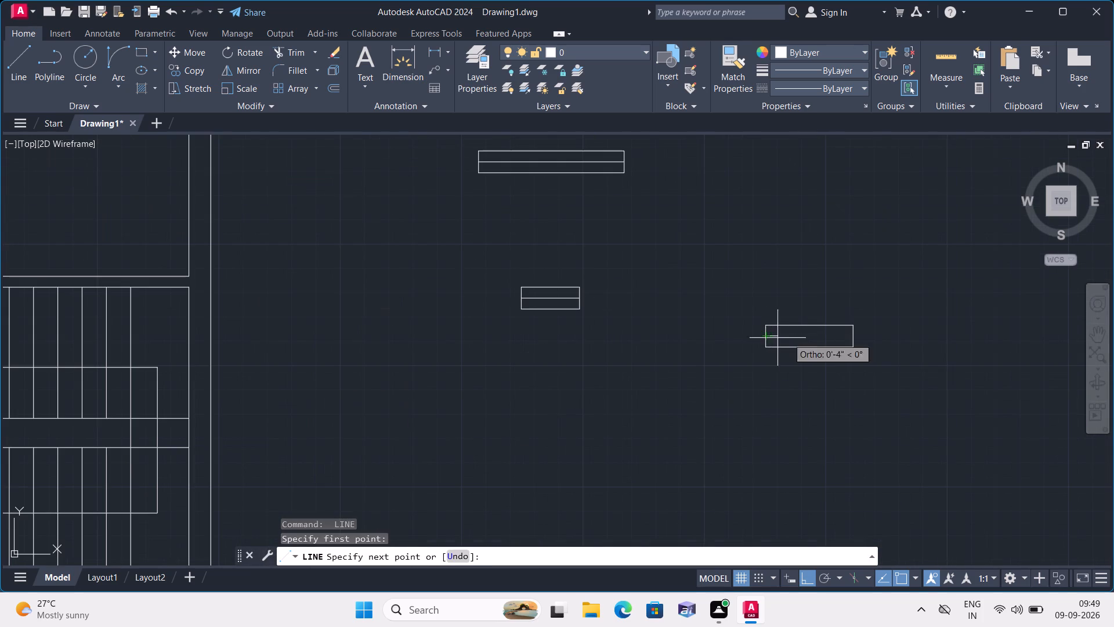
click(851, 338)
key(space)
Draw a guide line along the inner face of the north wall, spanning the full width of the northeast room.
scroll(839, 338, down, 2)
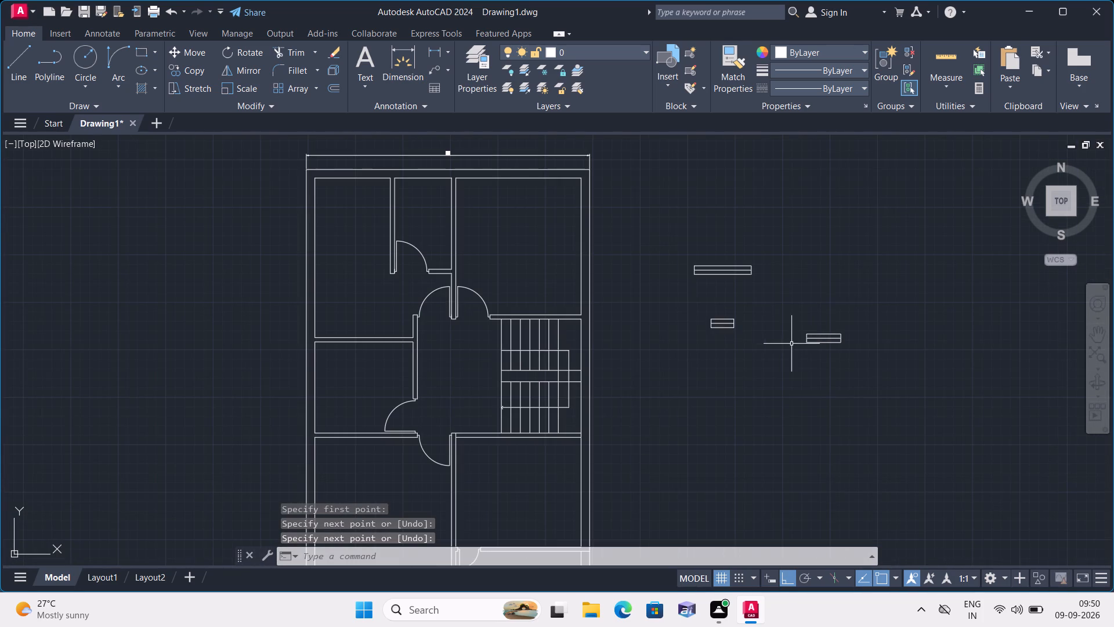
text(l)
key(space)
scroll(636, 264, down, 1)
scroll(518, 215, up, 2)
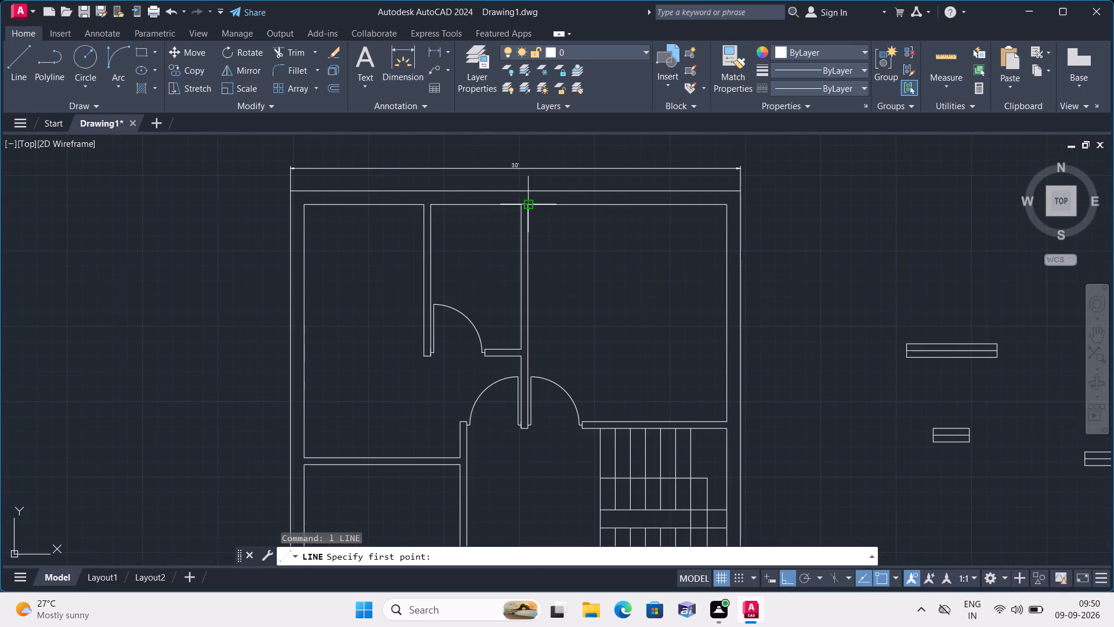
click(531, 207)
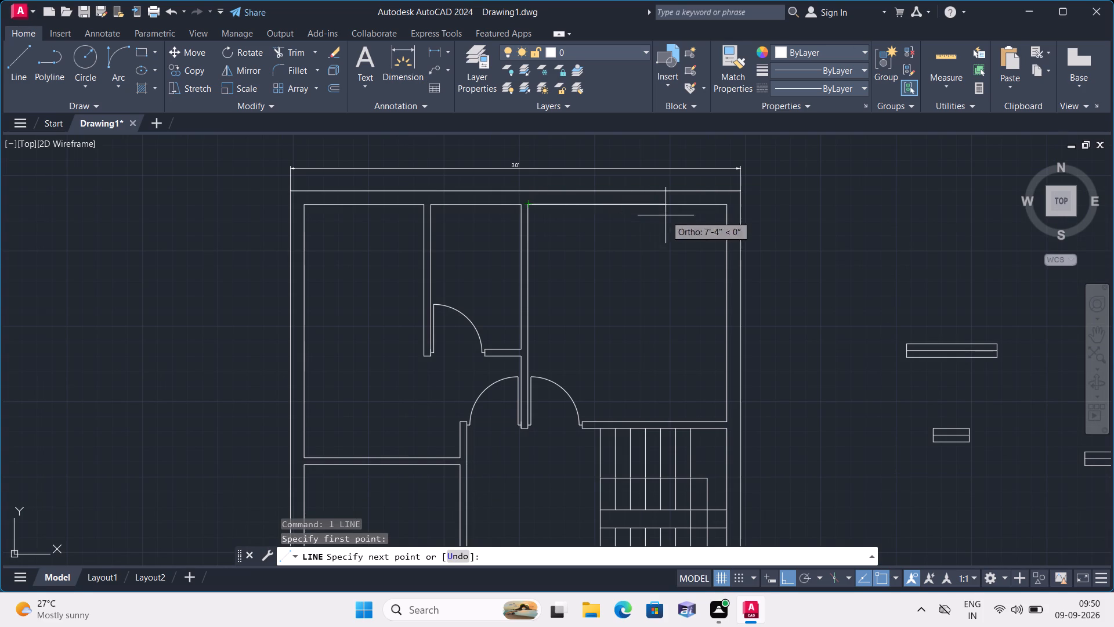
click(727, 205)
key(space)
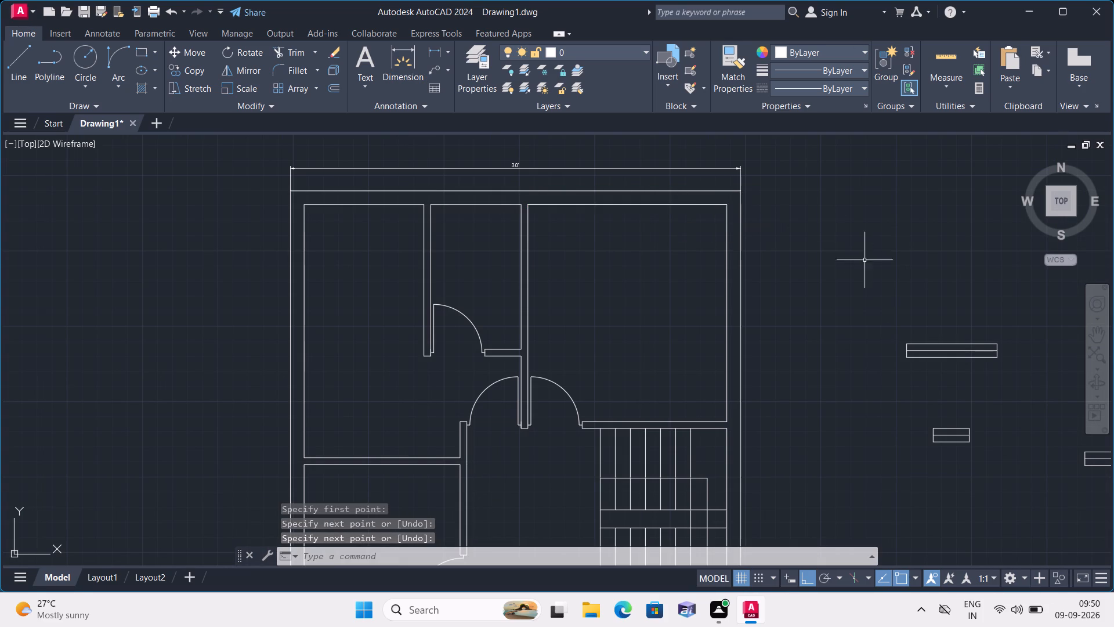
With Ortho off, copy the 5' window by its lower midpoint to the midpoint of the northeast room's guide line.
drag(877, 288, 877, 298)
click(1005, 381)
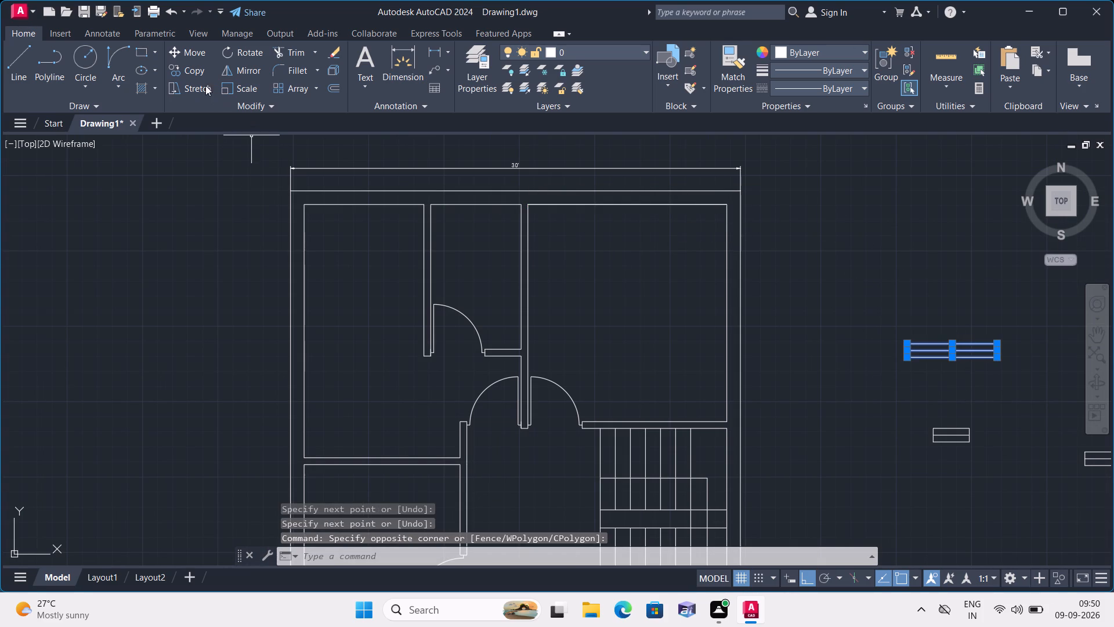
click(194, 69)
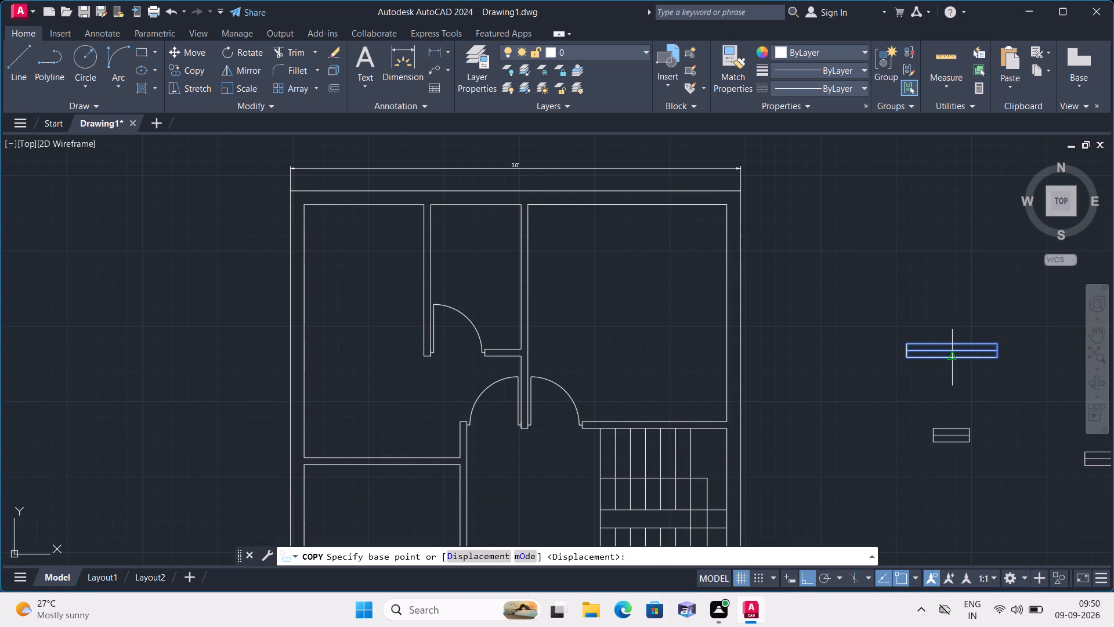
click(955, 358)
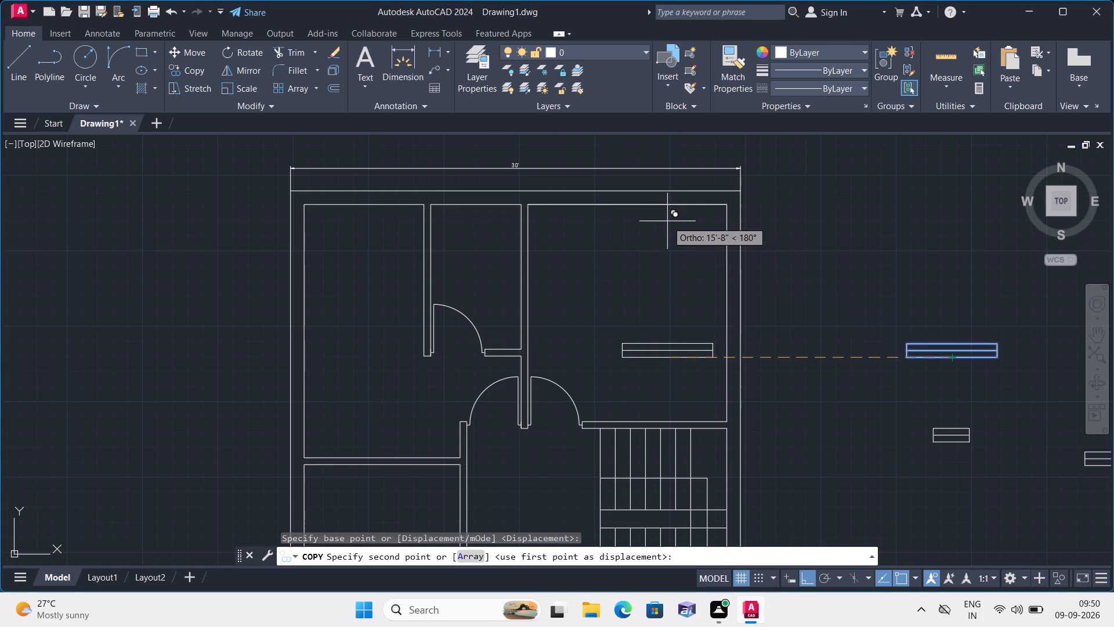
key(F8)
click(627, 206)
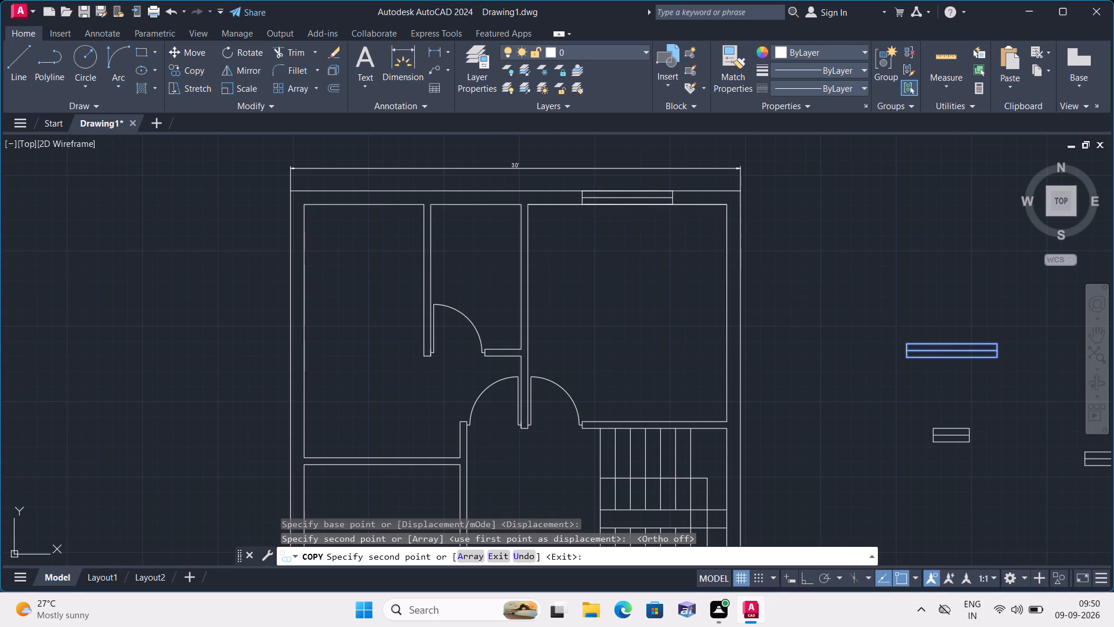
key(space)
Delete the guide line along the northeast room's north wall.
click(682, 205)
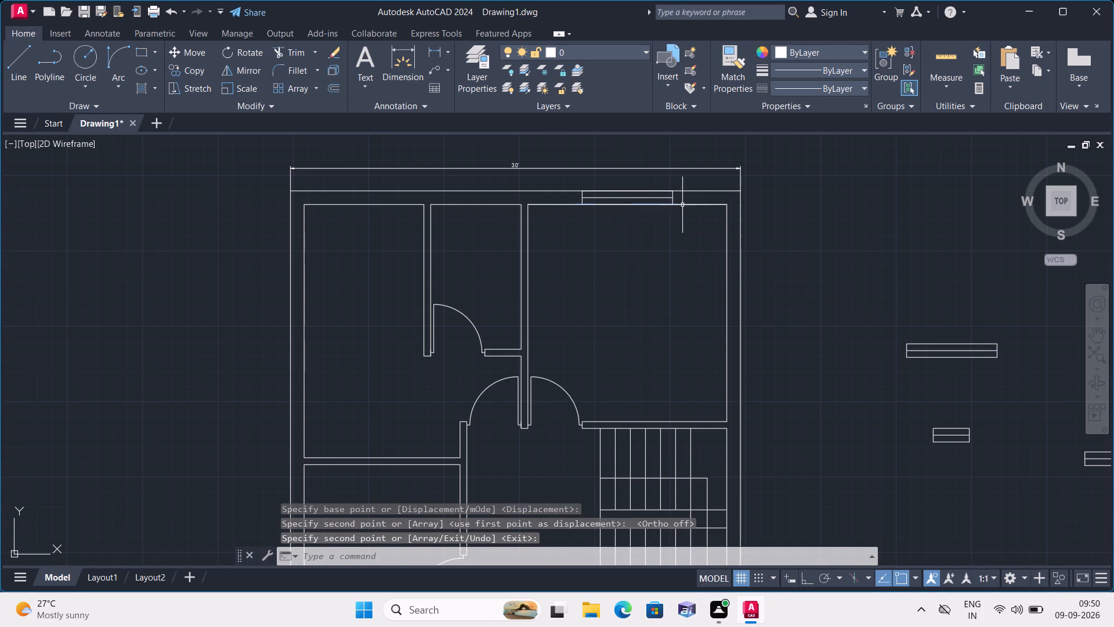
key(Delete)
key(space)
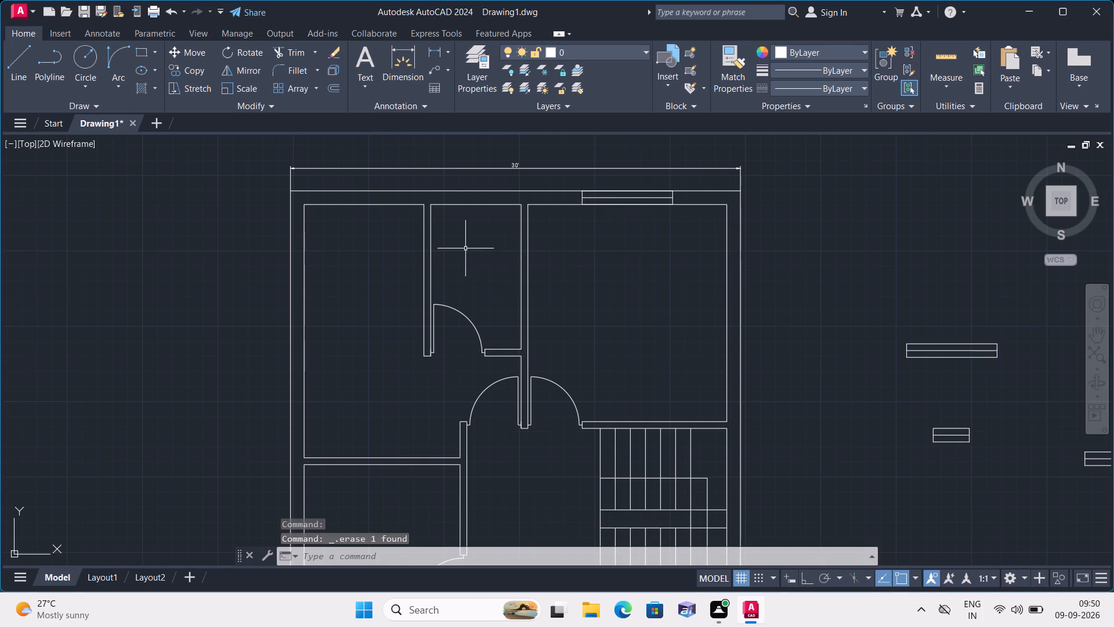
key(space)
Draw a guide line along the north wall's inner face, spanning the small middle room between its two partitions.
text(l)
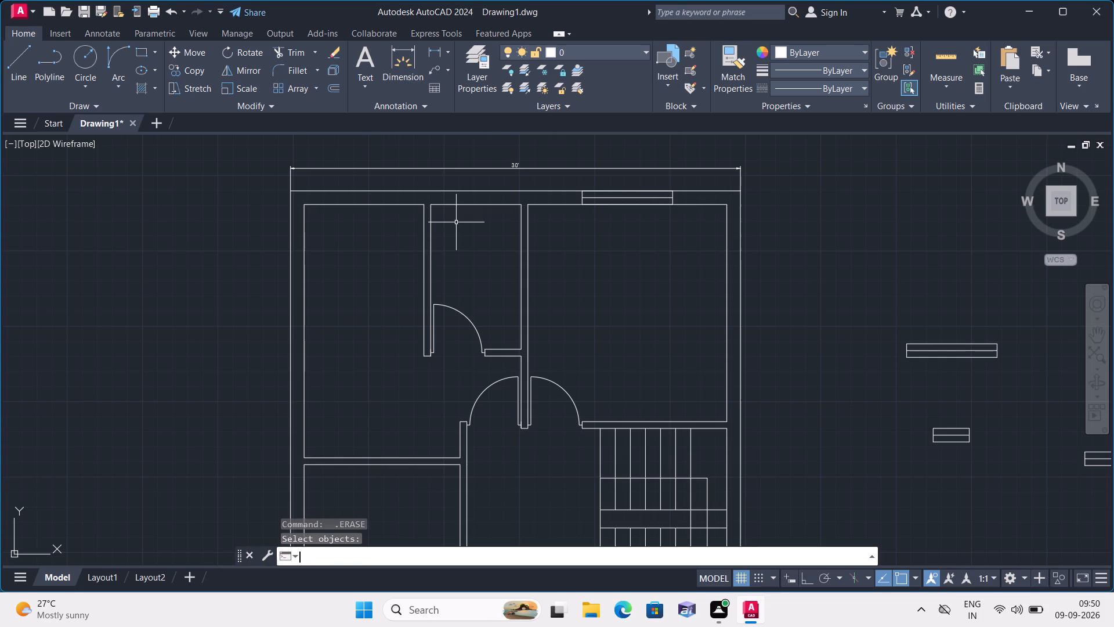
key(space)
click(432, 205)
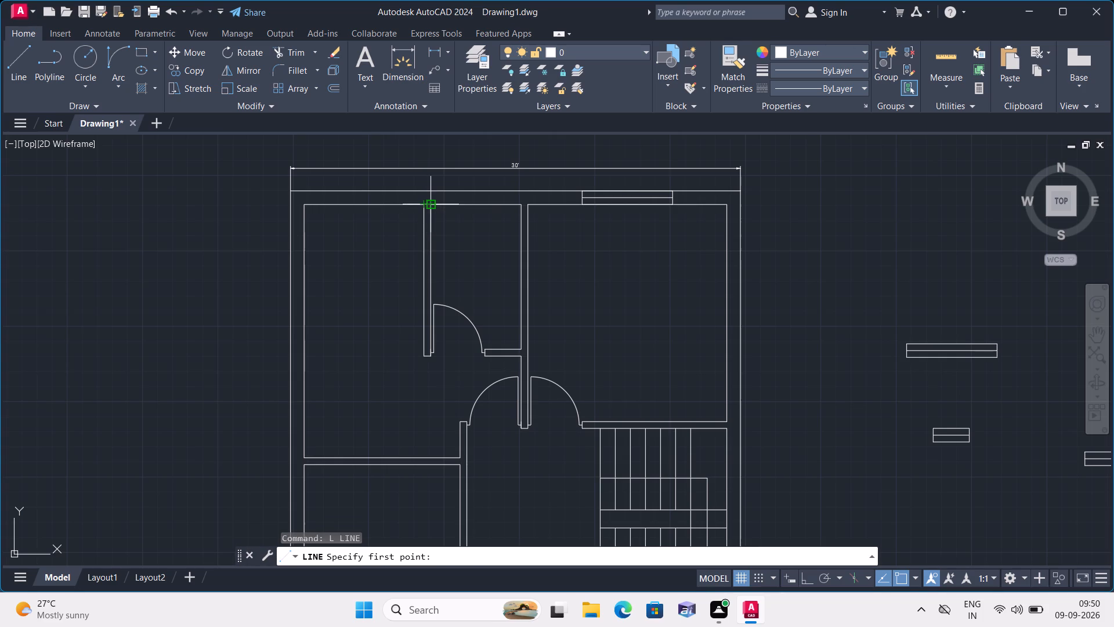
click(518, 208)
key(space)
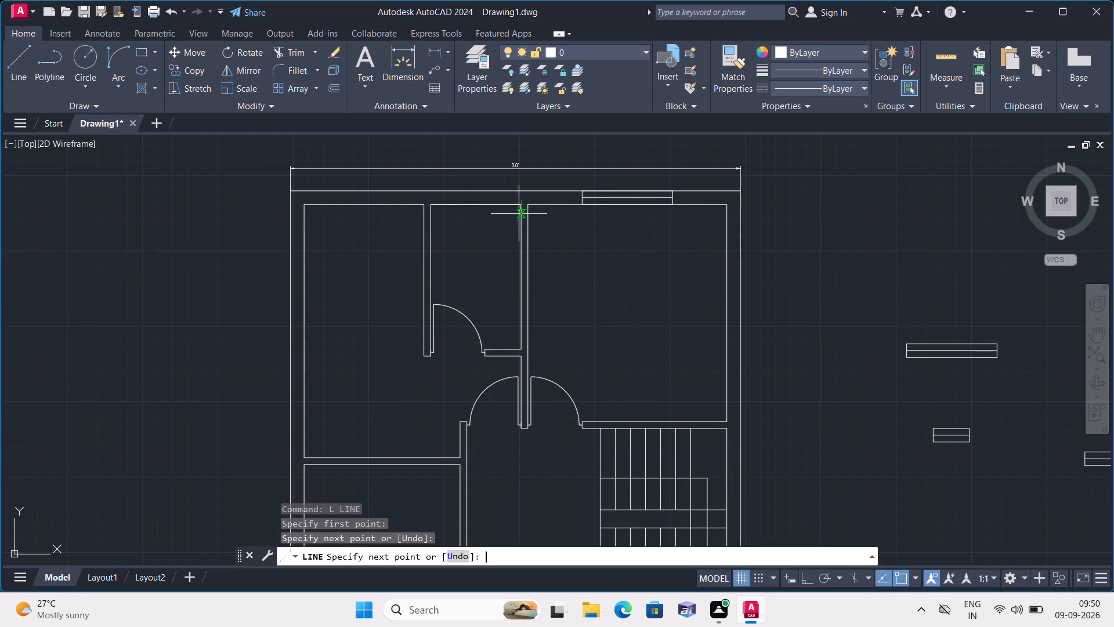
Copy the 2' window by its lower midpoint to the midpoint of the small middle room's guide line.
click(925, 416)
click(979, 451)
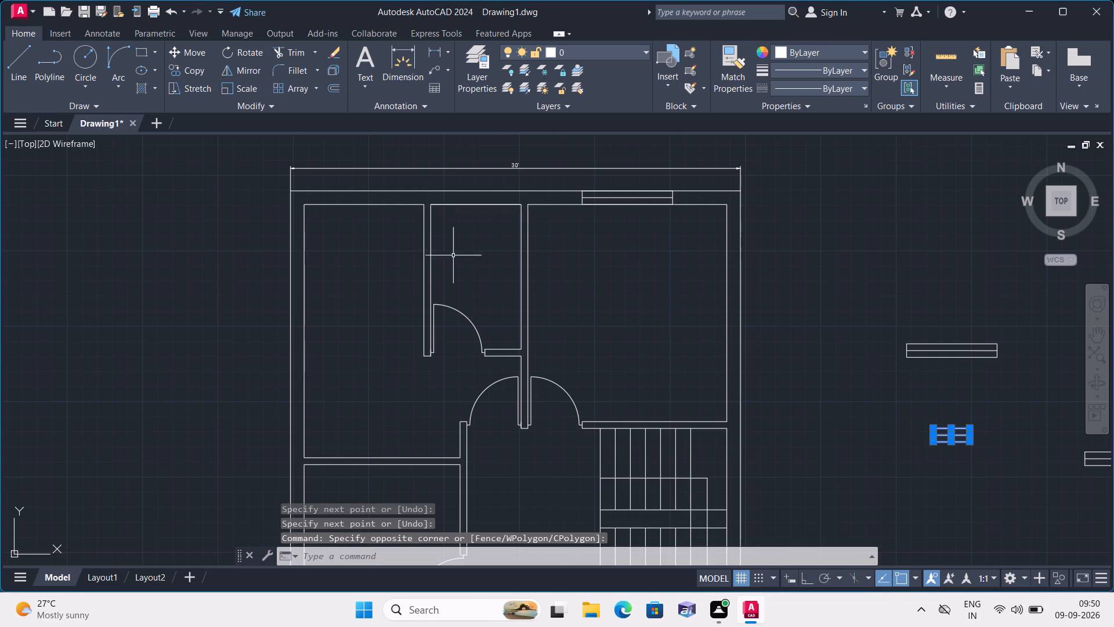
click(184, 71)
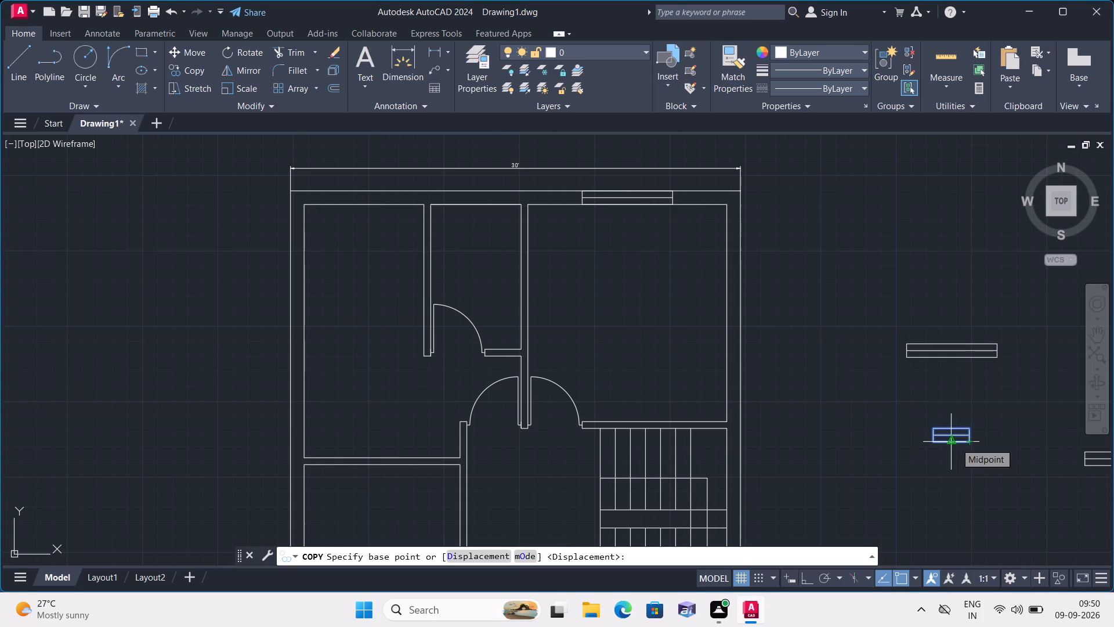
click(956, 443)
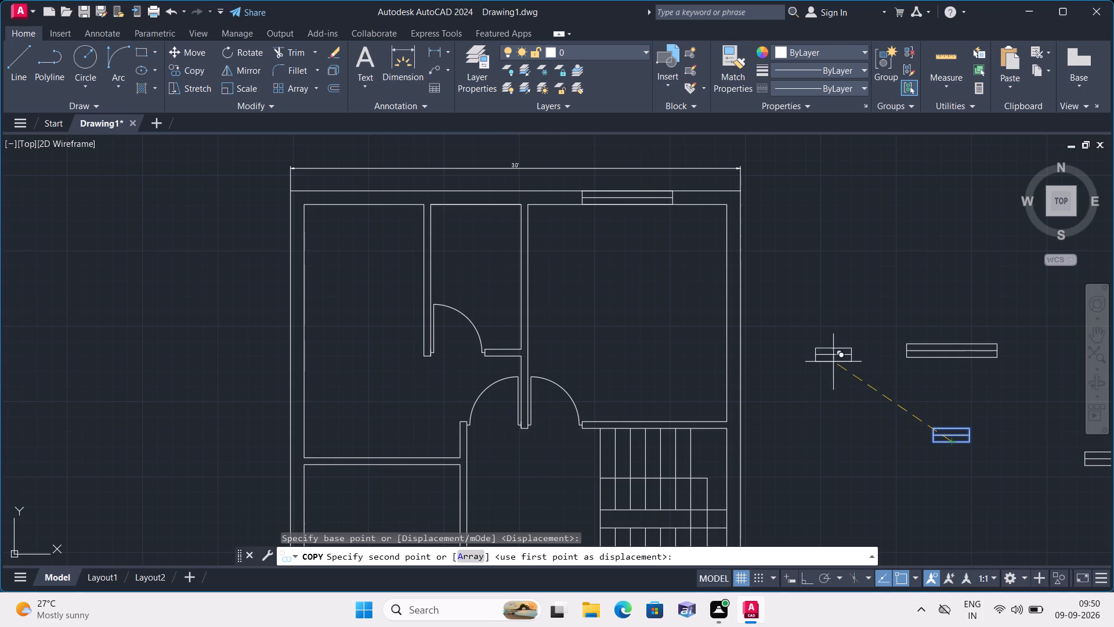
scroll(482, 209, up, 1)
click(473, 200)
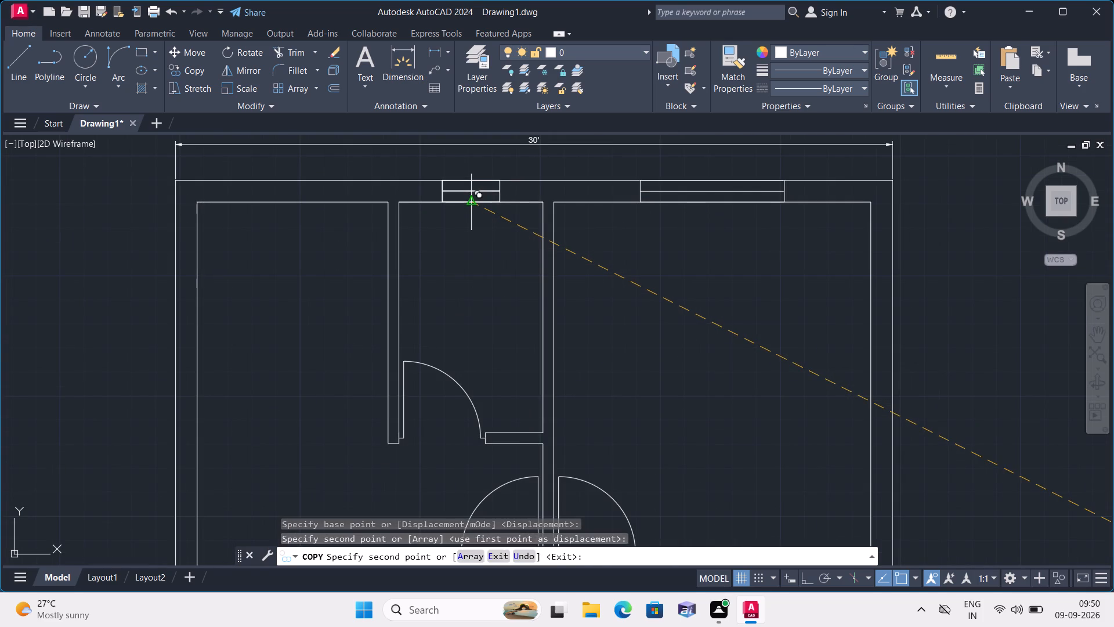
key(space)
Delete the guide line along the small middle room's north wall.
click(507, 204)
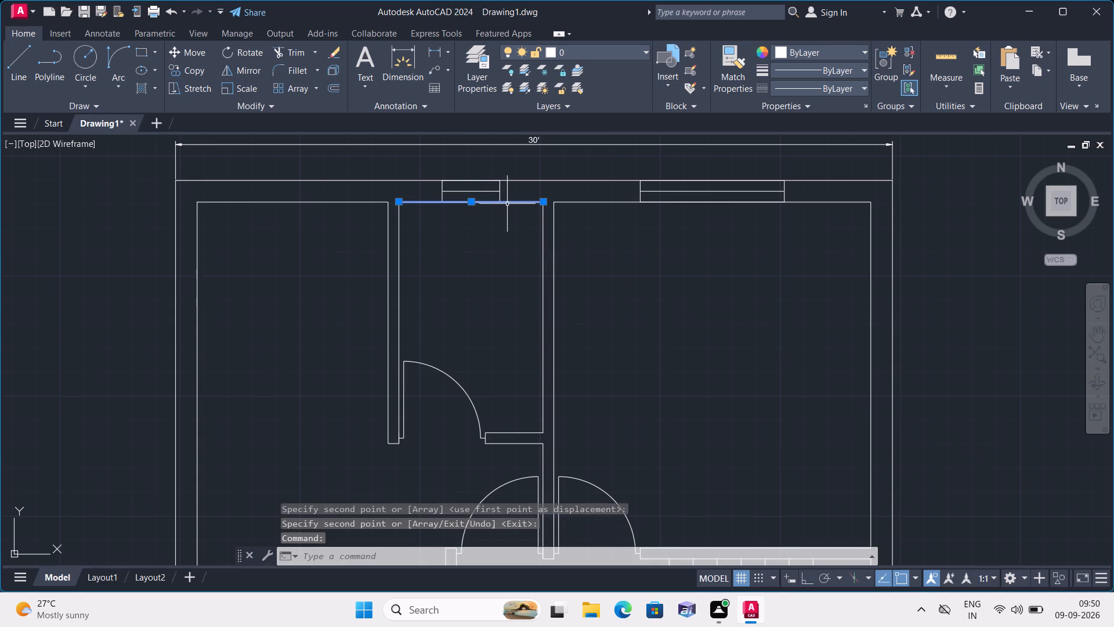
key(Delete)
Draw a guide line along the north wall's inner face, spanning the full width of the northwest room.
scroll(508, 209, down, 1)
text(l)
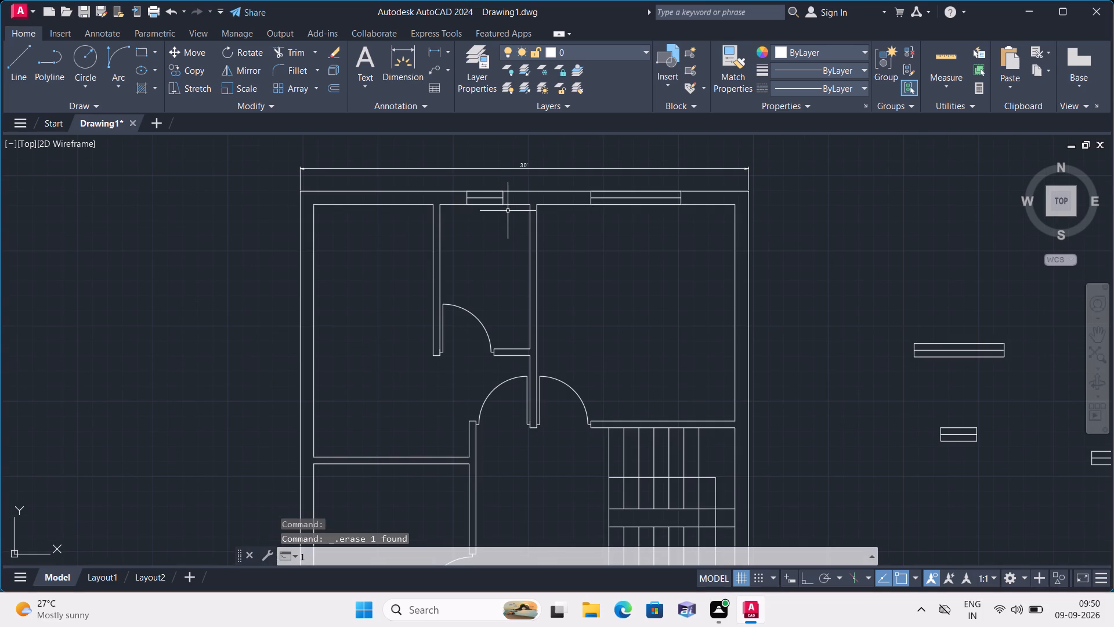
key(space)
click(317, 205)
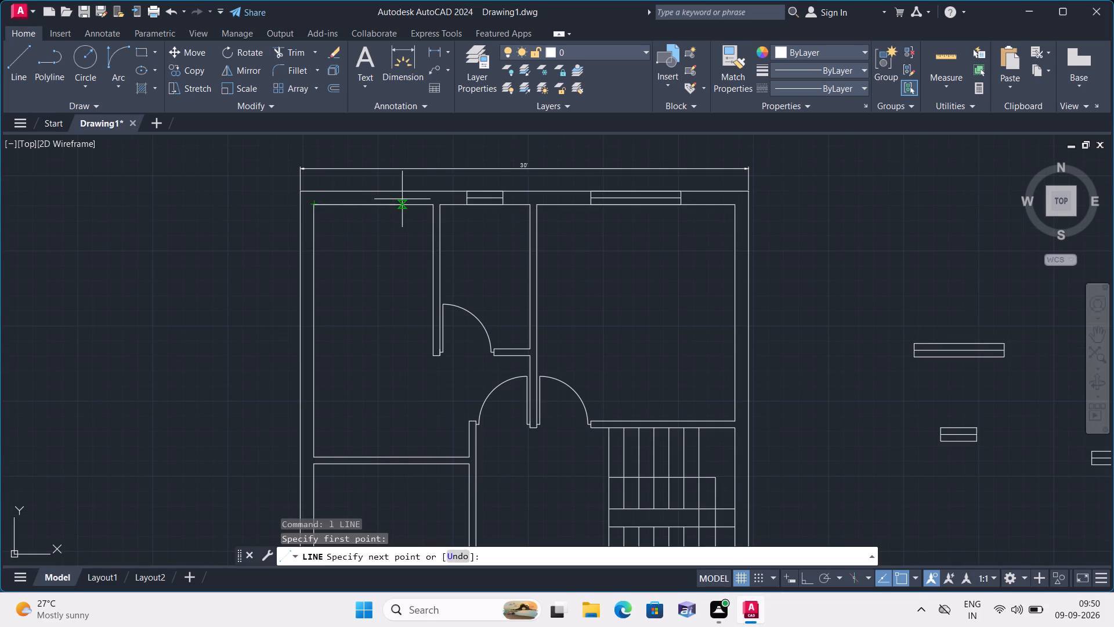
click(429, 204)
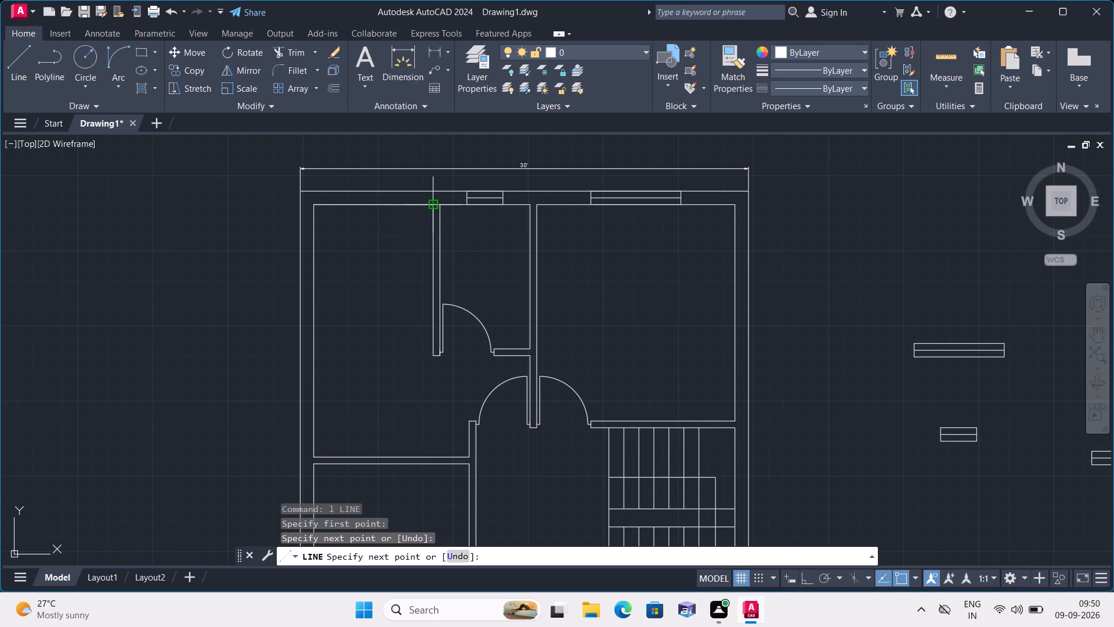
key(space)
Move the 3' window by its lower midpoint to the midpoint of the northwest room's guide line.
scroll(444, 217, down, 2)
scroll(707, 302, up, 2)
drag(696, 307, 706, 338)
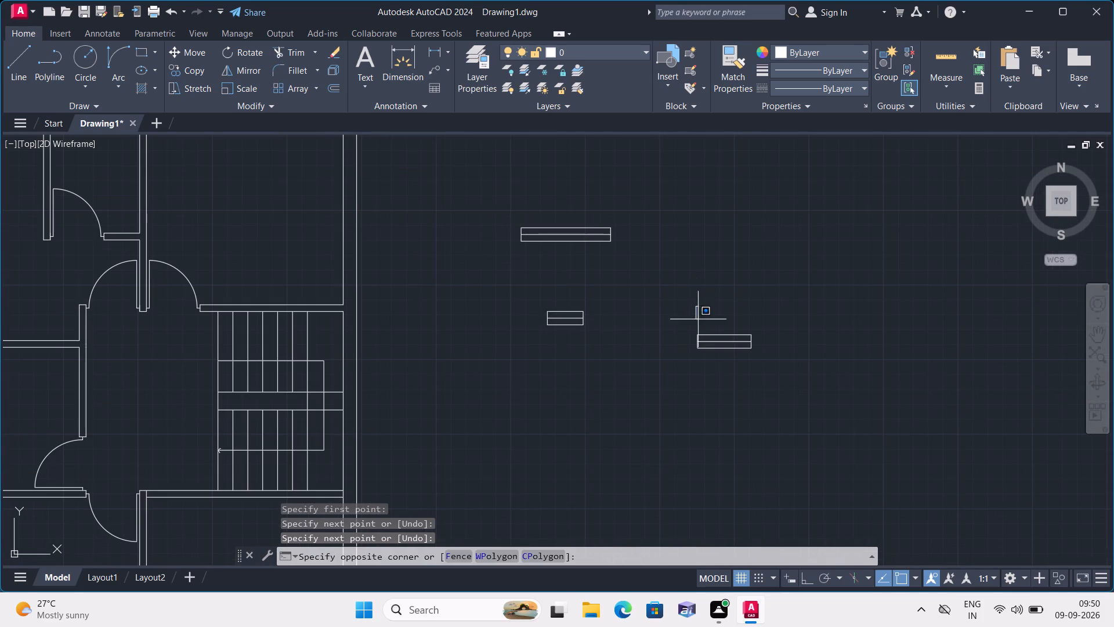
click(791, 381)
click(183, 51)
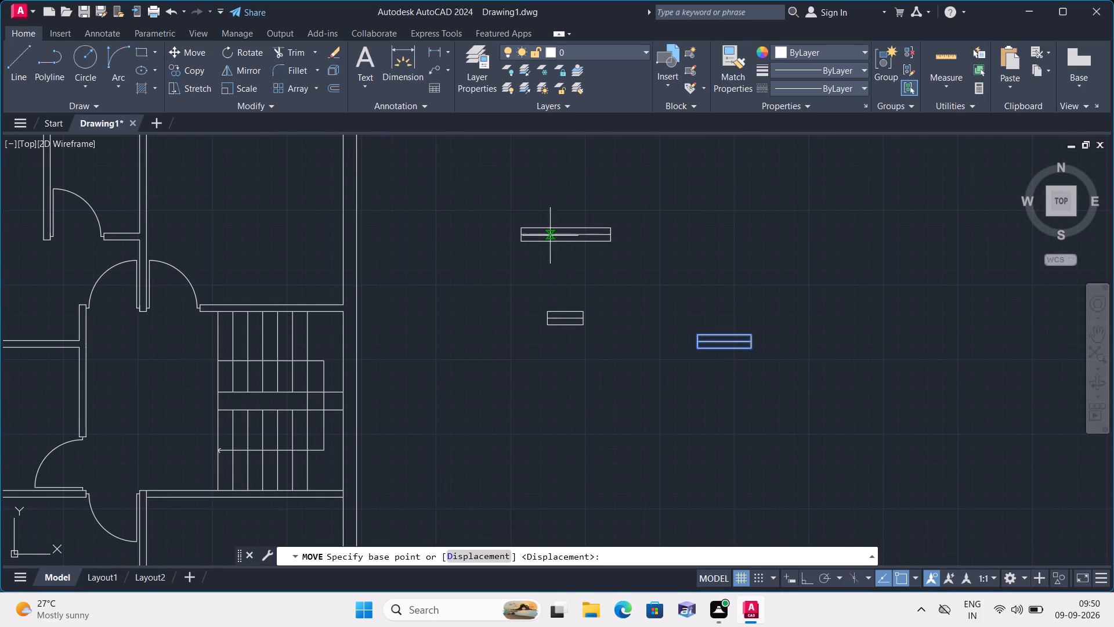
click(725, 352)
scroll(342, 268, down, 2)
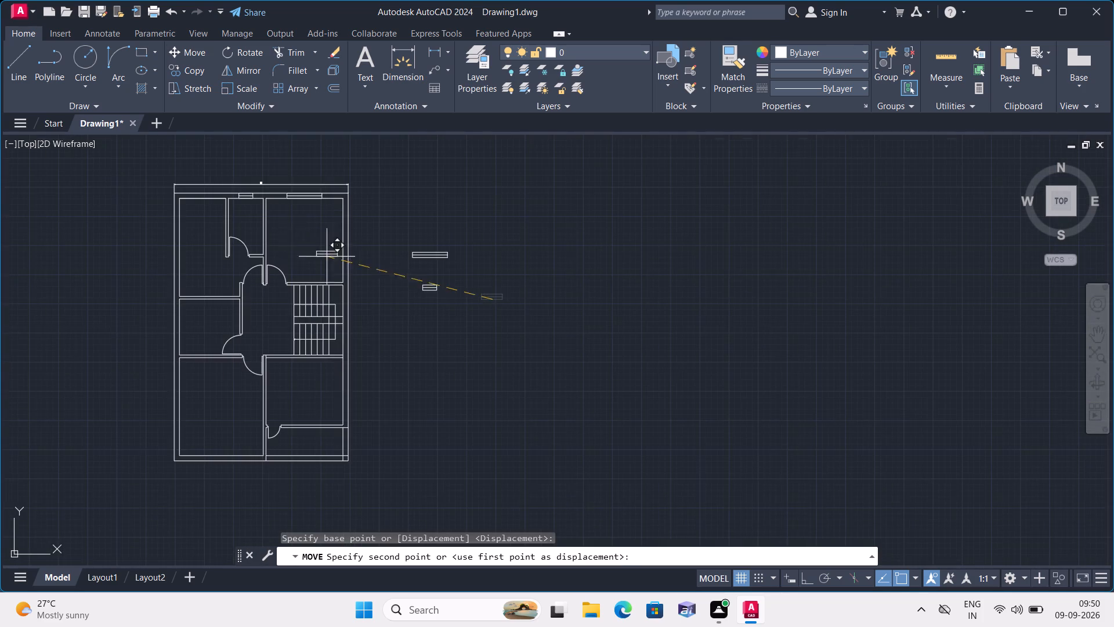
middle_drag(284, 235, 331, 264)
scroll(240, 233, up, 3)
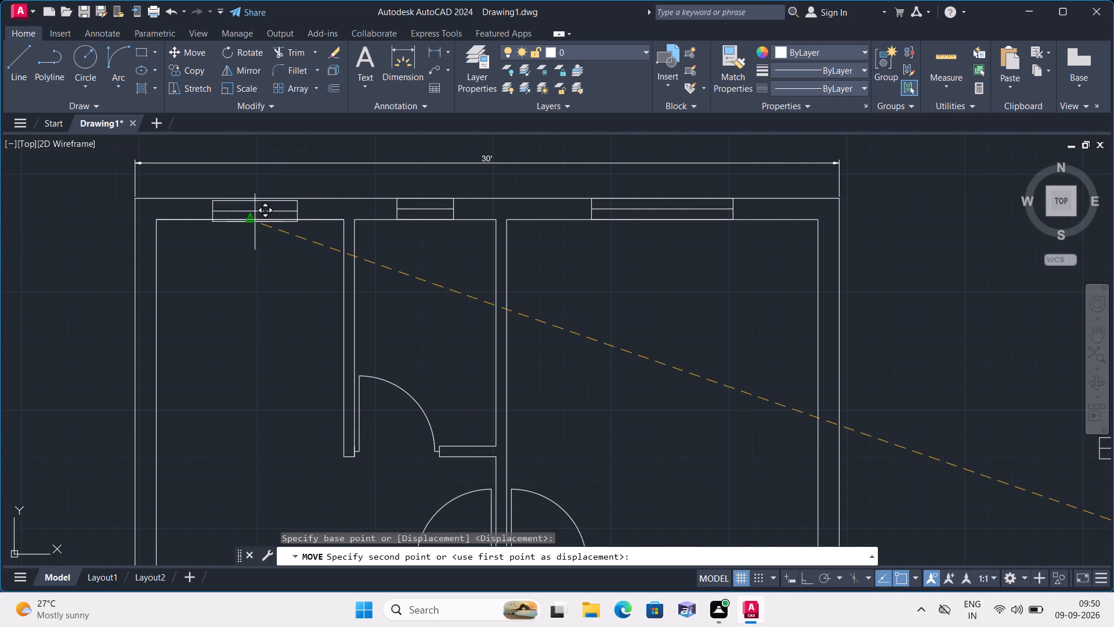
click(254, 219)
key(space)
Delete the guide line along the northwest room's north wall.
click(312, 219)
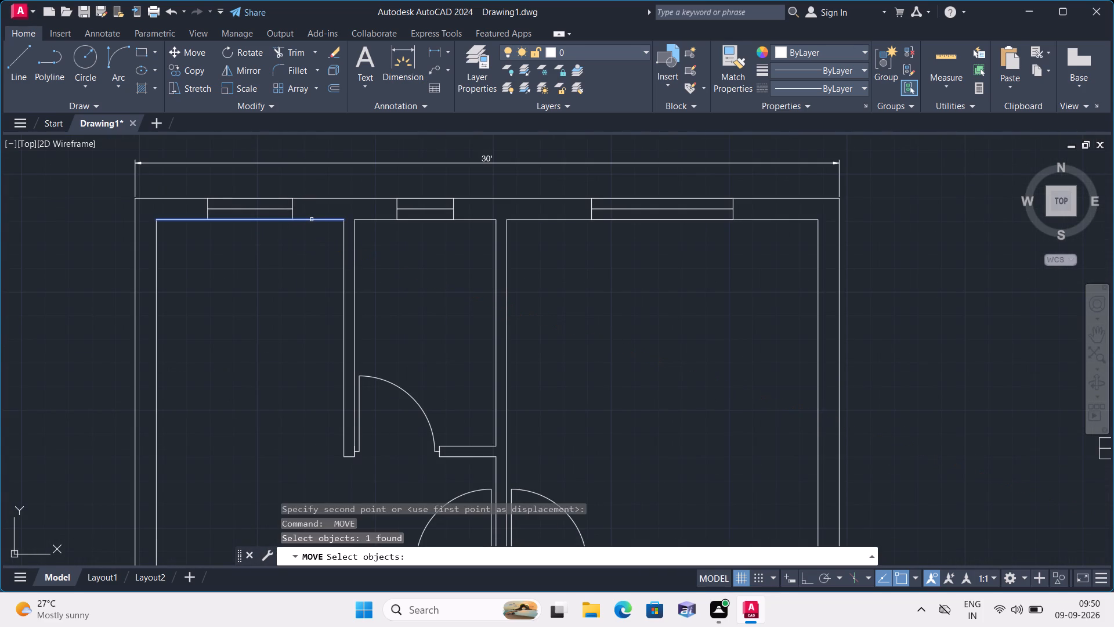
key(Escape)
click(312, 219)
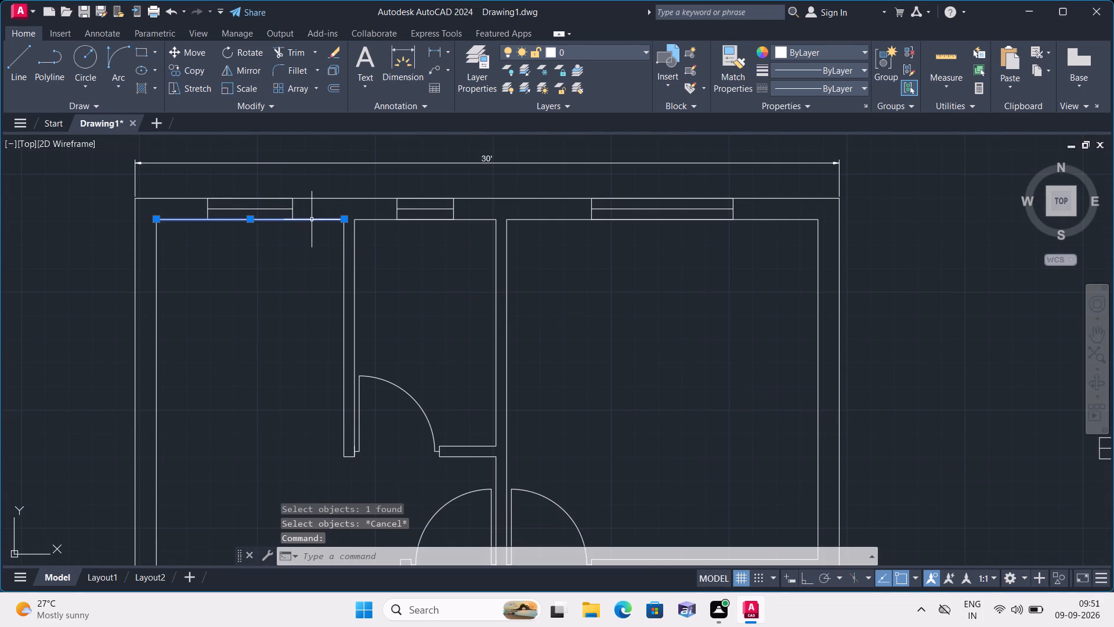
key(Delete)
Delete the spare 2' window lying outside the plan, east of the building.
scroll(384, 235, down, 2)
middle_drag(407, 262, 381, 135)
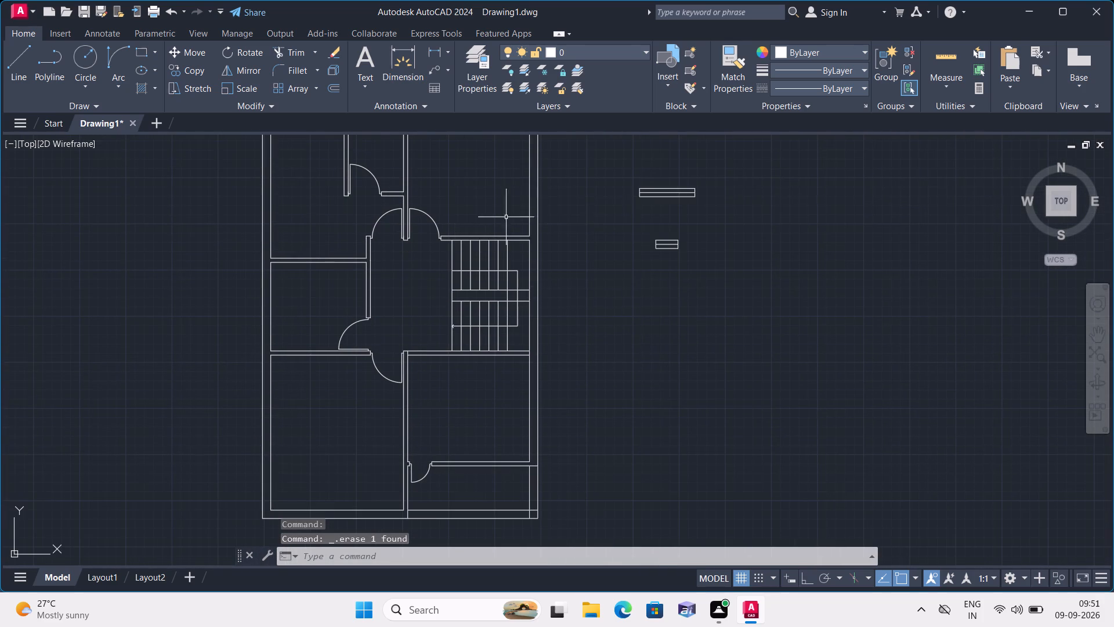
click(612, 218)
click(729, 284)
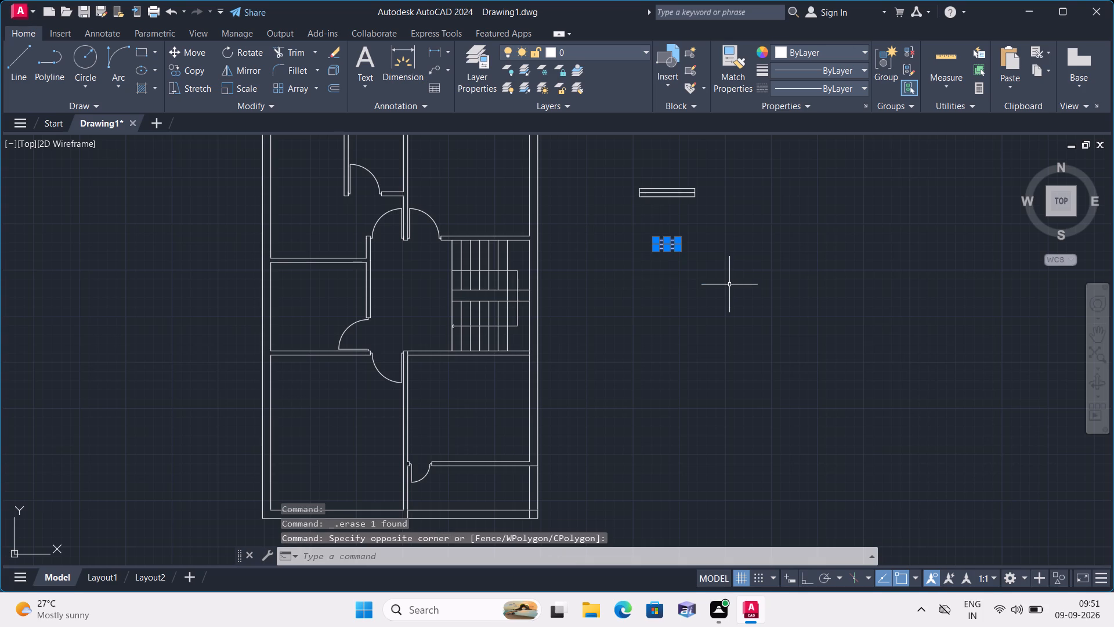
key(Delete)
Draw a guide line along the south wall's inner face, spanning the full width of the southwest room.
key(l)
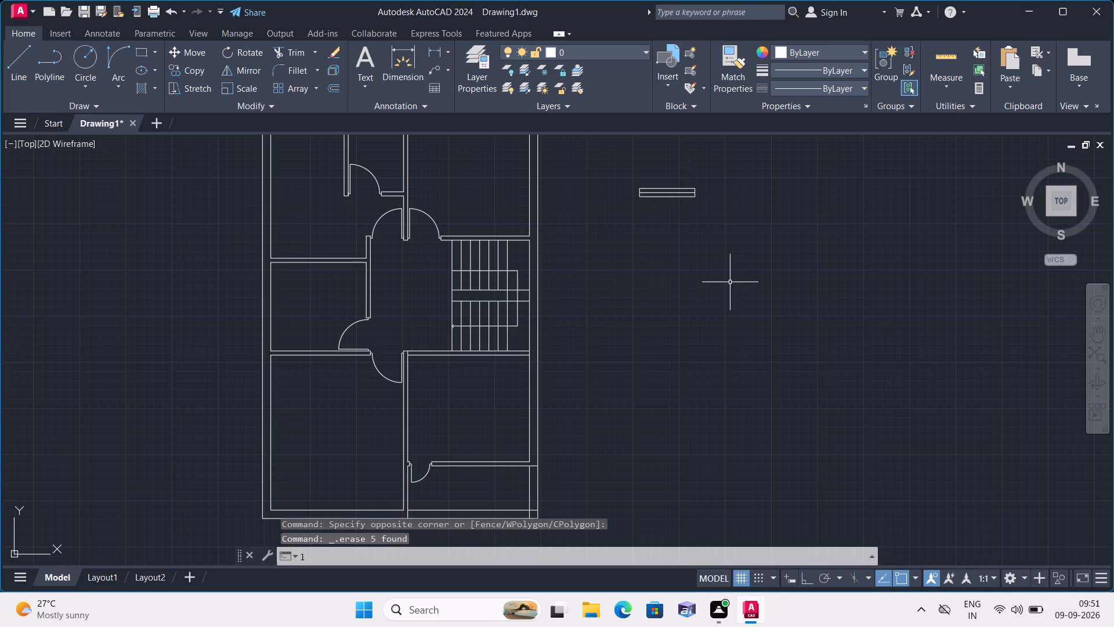
key(space)
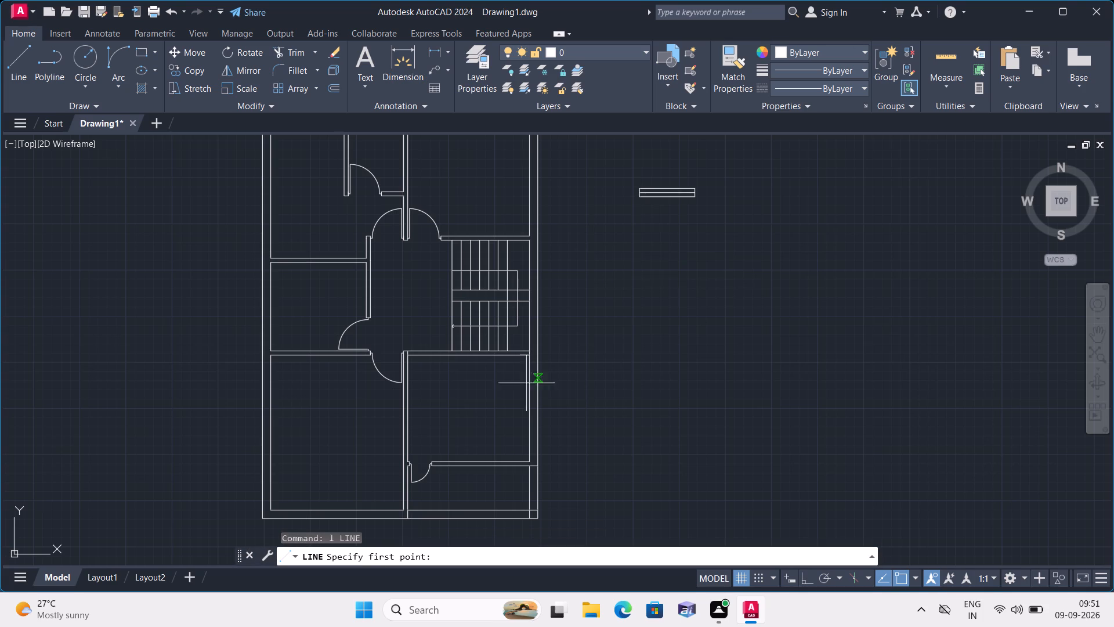
middle_click(480, 401)
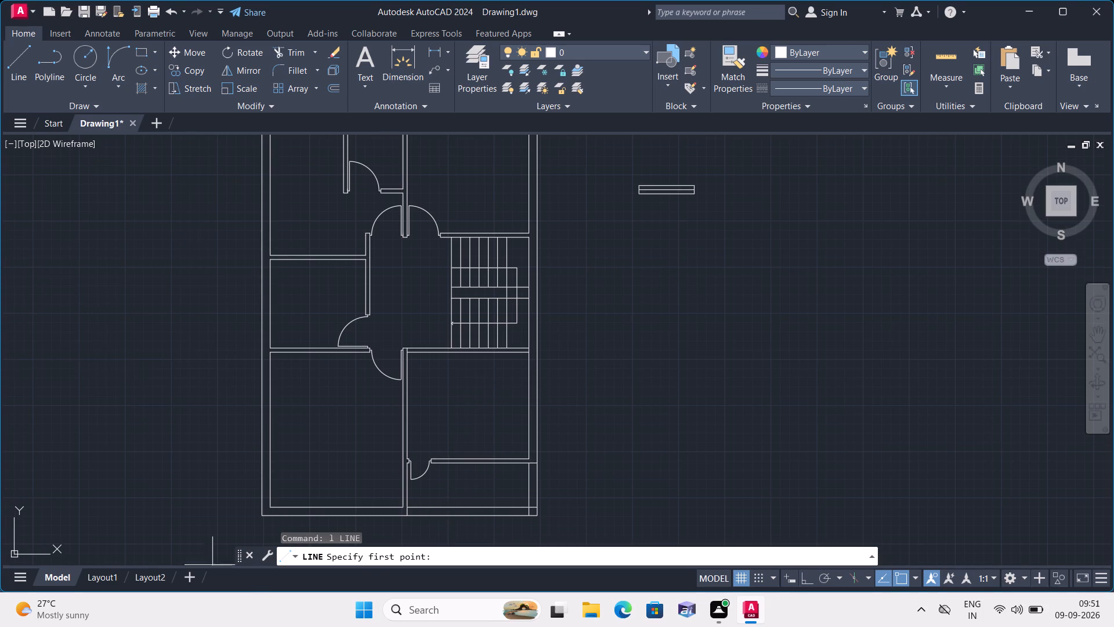
scroll(200, 549, up, 1)
scroll(301, 505, up, 1)
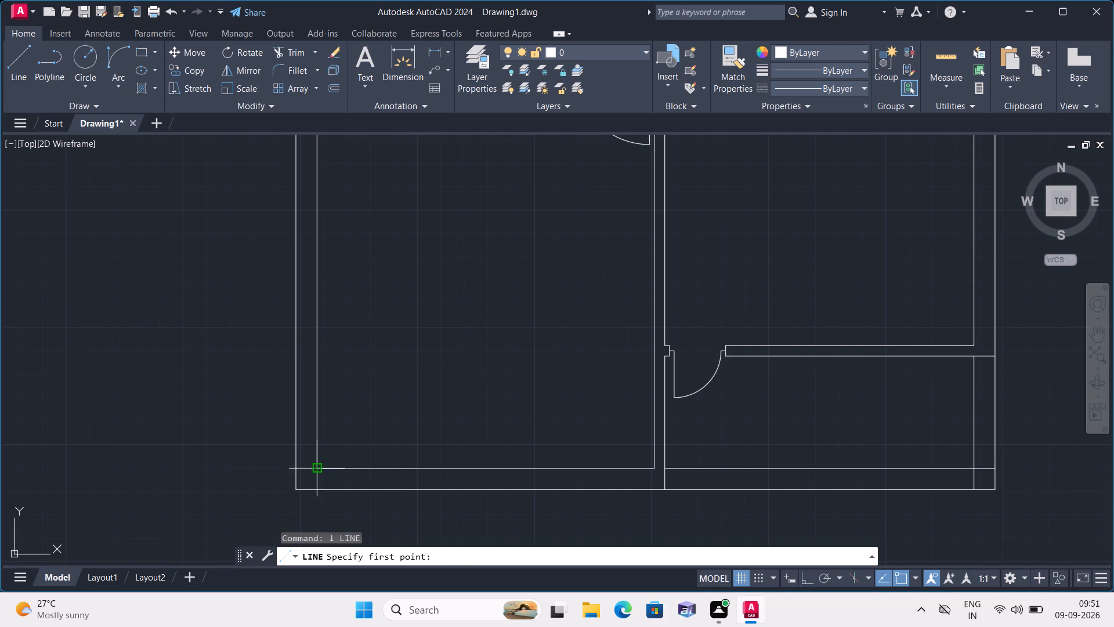
click(320, 466)
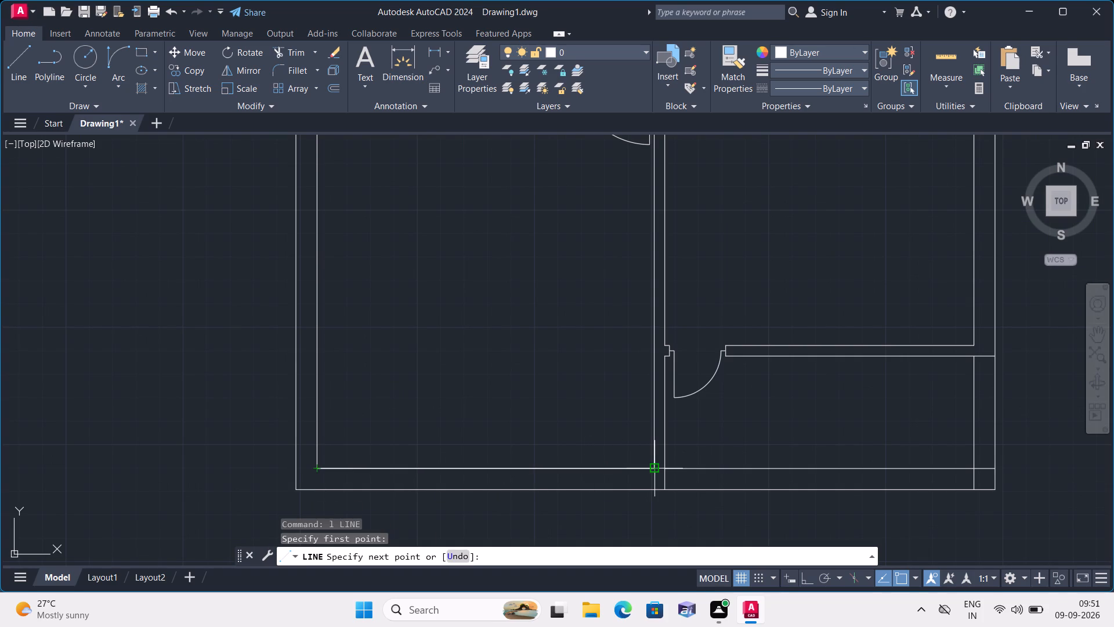
click(653, 470)
key(space)
Copy the 5' window by its upper midpoint to the midpoint of the southwest room's south guide line.
scroll(625, 456, down, 1)
middle_drag(613, 441, 595, 459)
scroll(693, 399, up, 1)
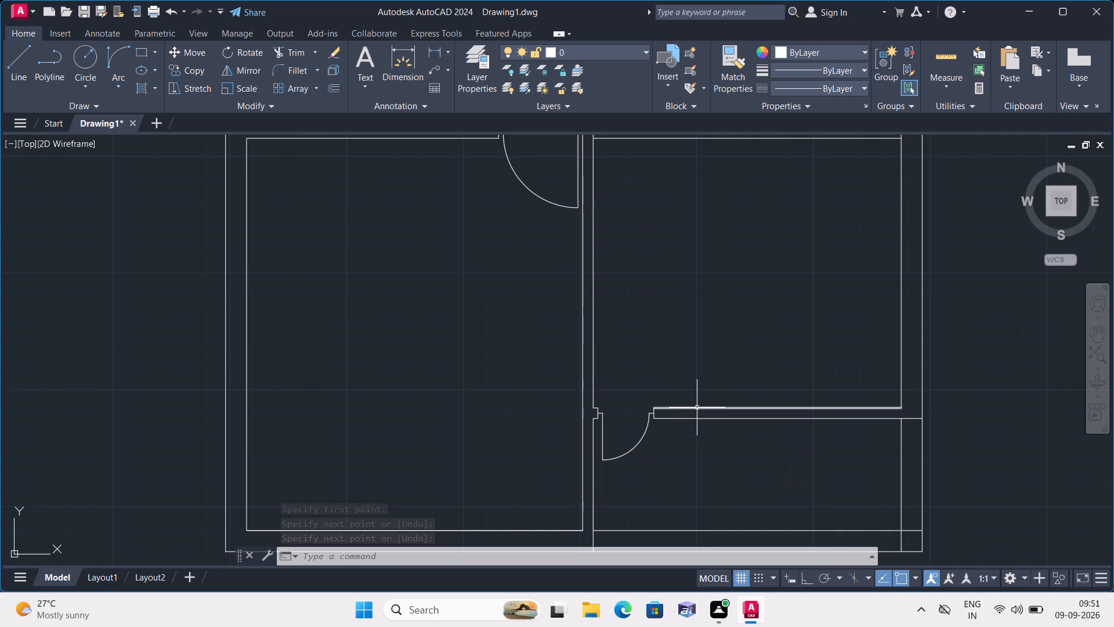
scroll(722, 402, down, 2)
middle_drag(960, 207, 885, 274)
click(828, 183)
click(795, 188)
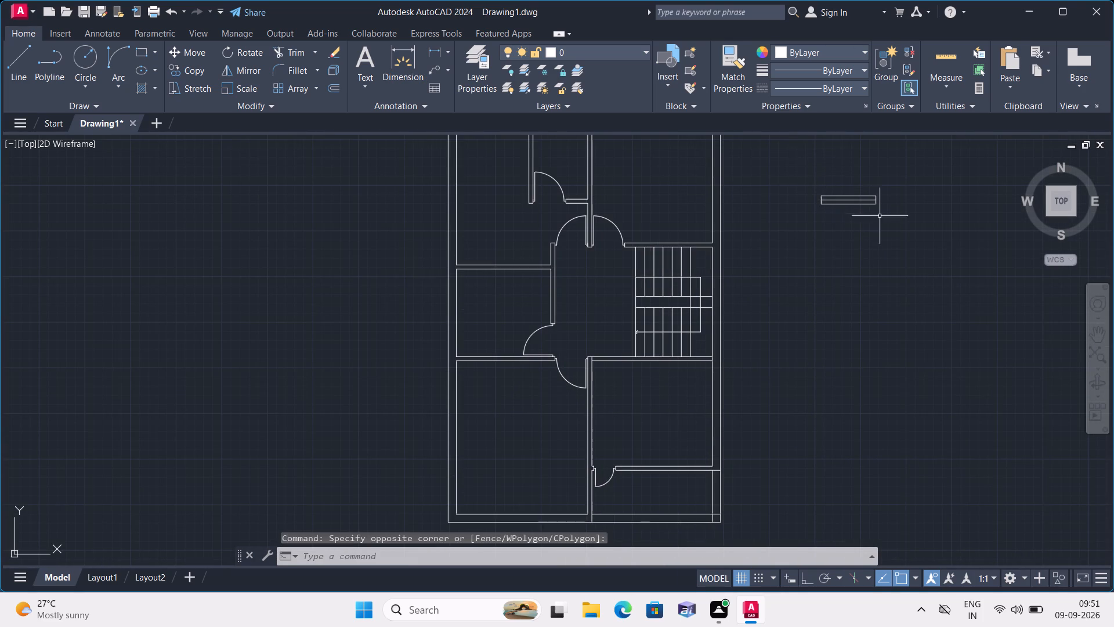
click(816, 182)
click(917, 230)
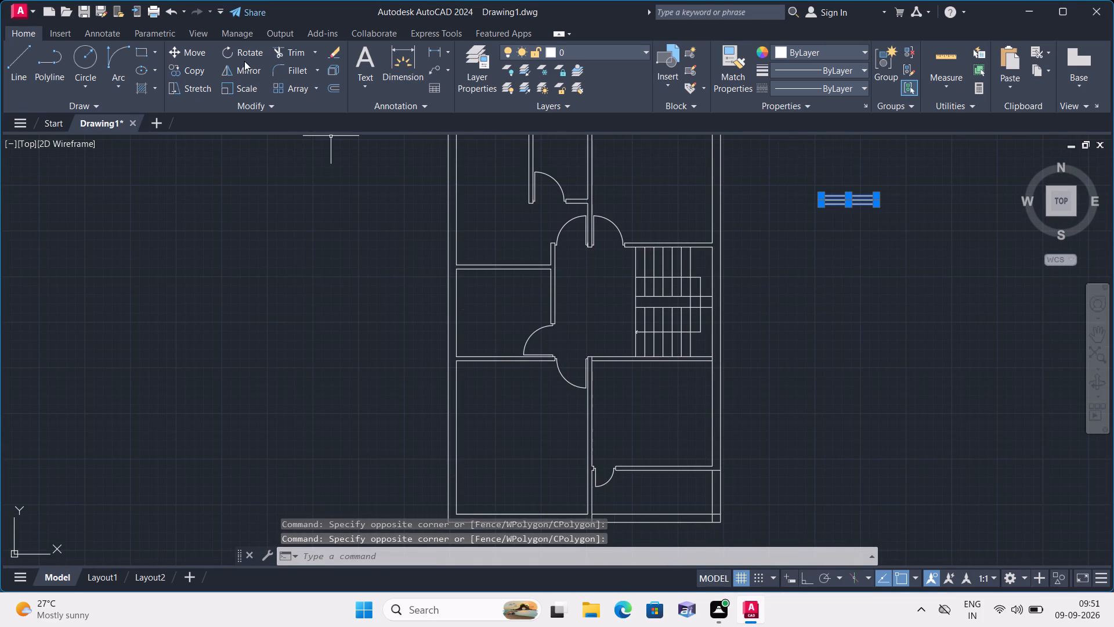
click(193, 68)
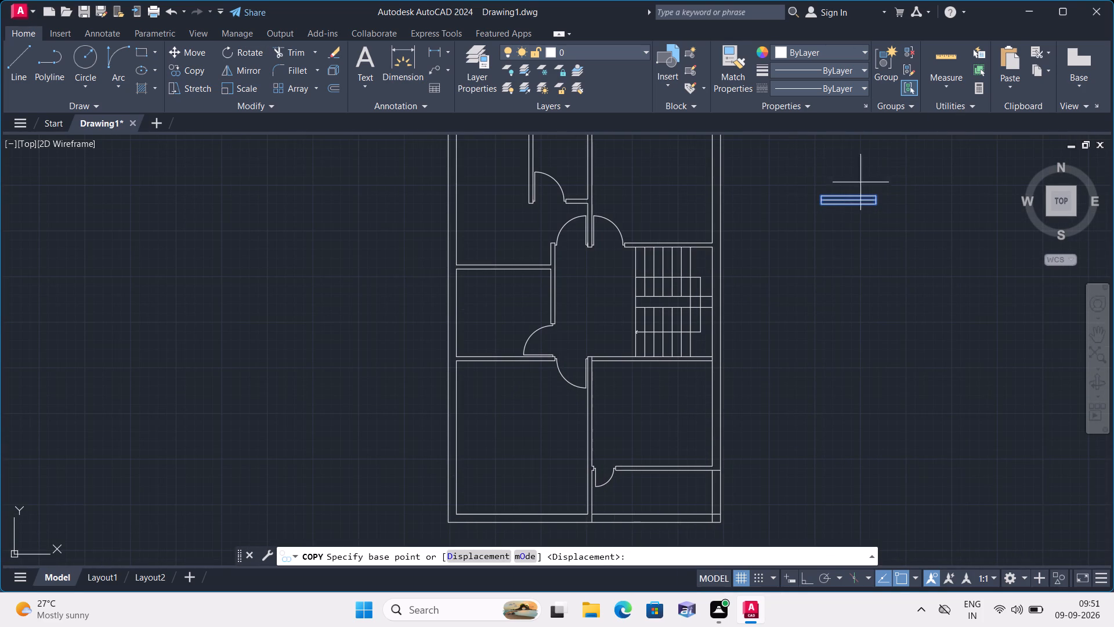
click(852, 193)
middle_drag(638, 380, 642, 331)
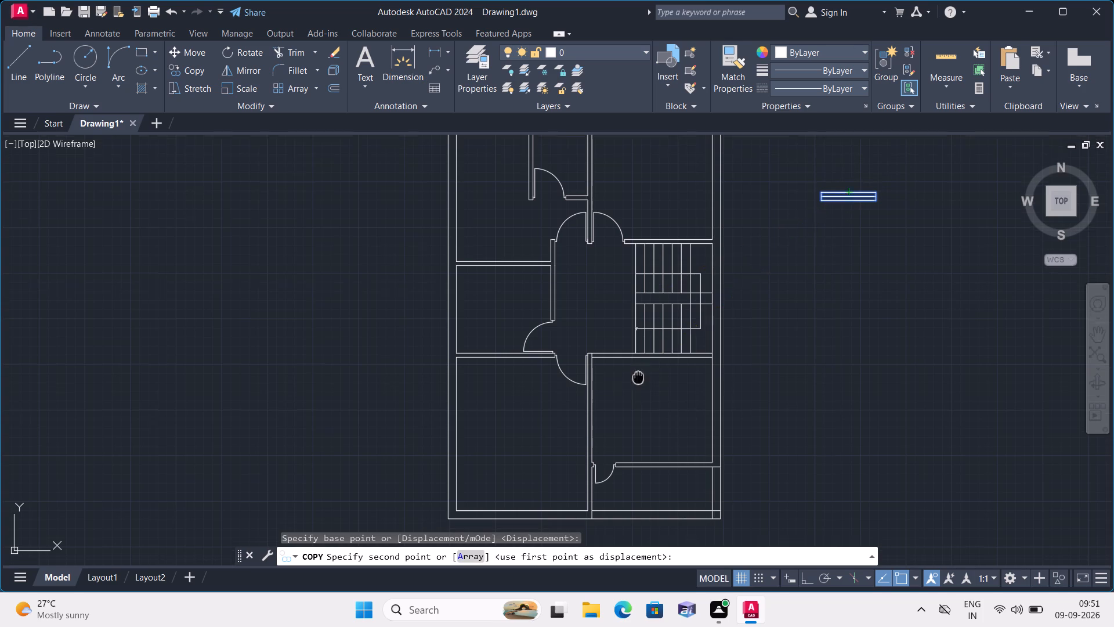
middle_drag(642, 331, 674, 196)
scroll(575, 328, up, 1)
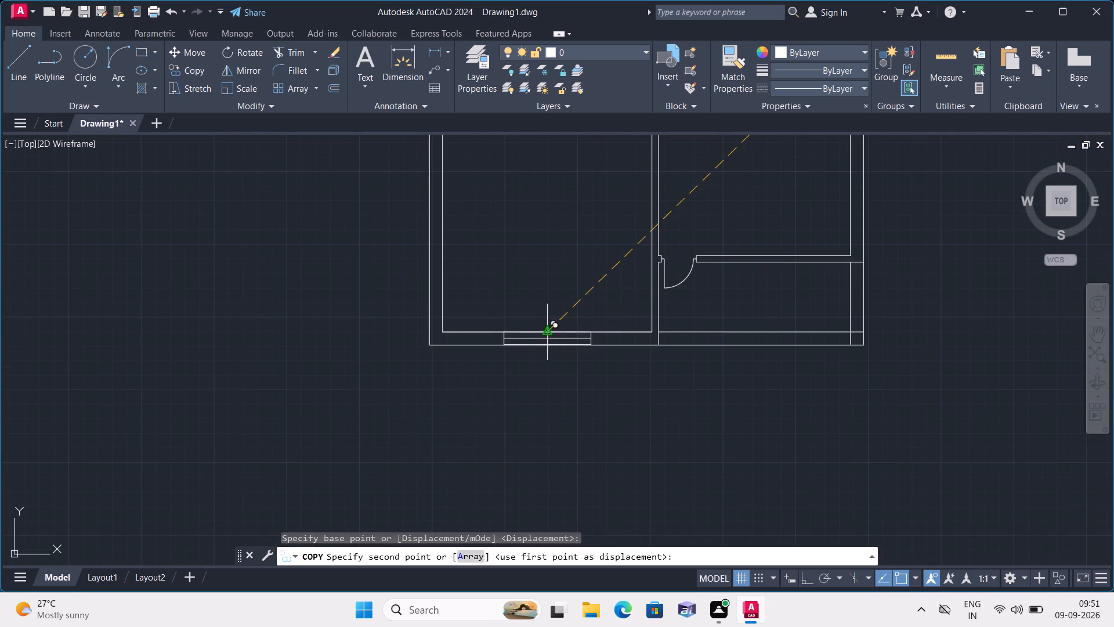
click(551, 329)
scroll(721, 261, up, 2)
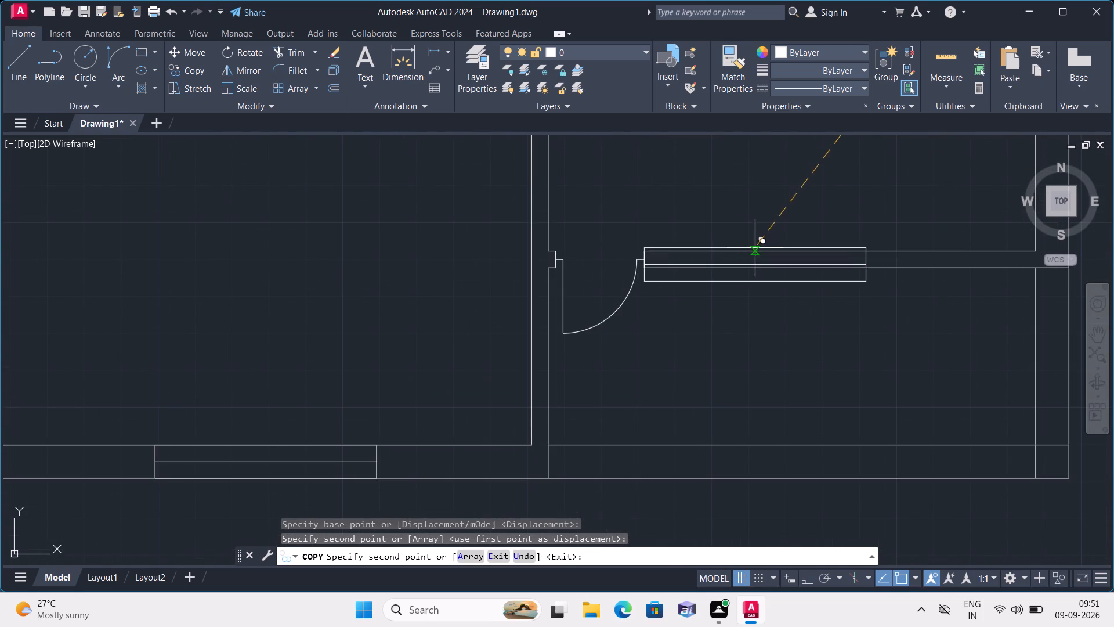
scroll(795, 244, down, 1)
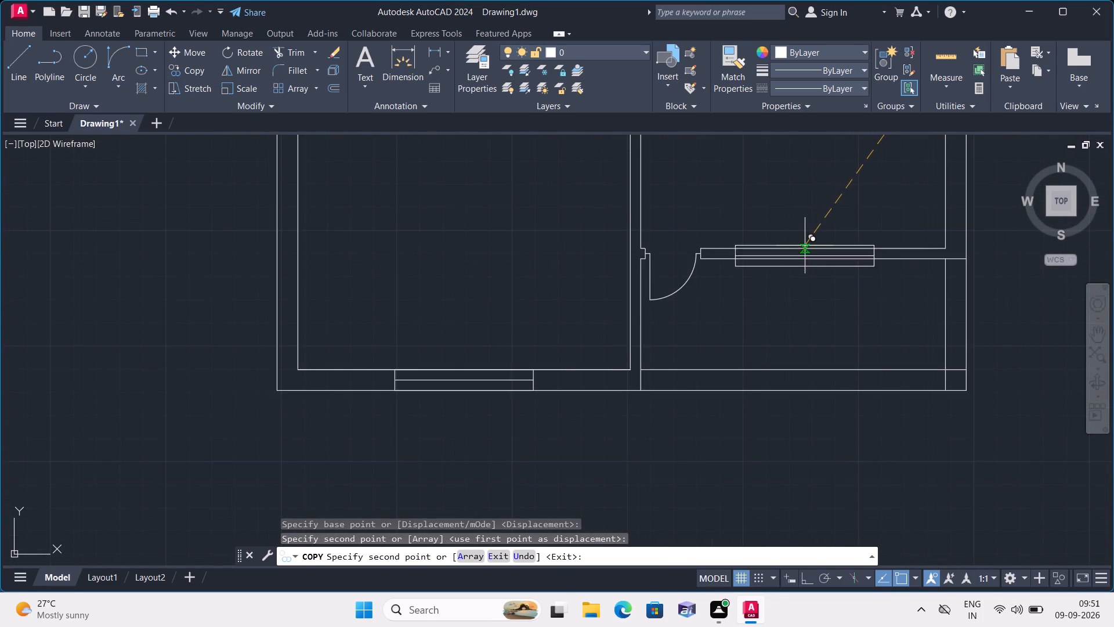
scroll(805, 247, down, 1)
key(Escape)
Delete the guide line along the southwest room's south wall.
scroll(870, 266, down, 2)
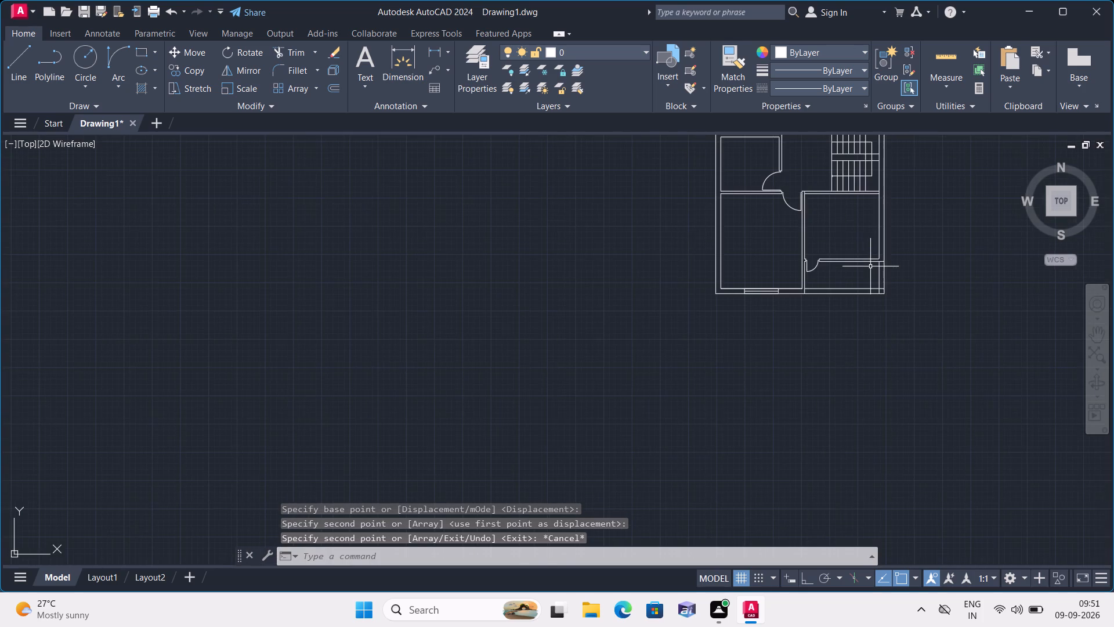
middle_drag(870, 266, 594, 397)
scroll(522, 417, up, 2)
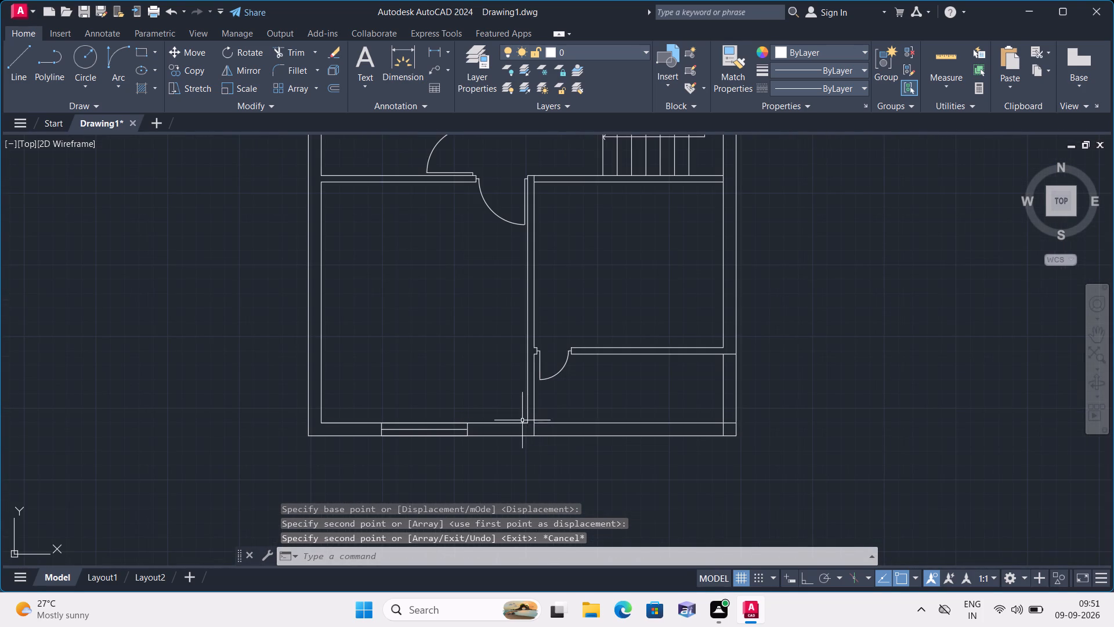
click(521, 424)
key(Delete)
Delete the spare 5' window lying outside the plan, east of the building.
scroll(544, 389, down, 3)
middle_drag(681, 302, 636, 358)
scroll(681, 302, down, 1)
scroll(639, 349, up, 4)
click(474, 212)
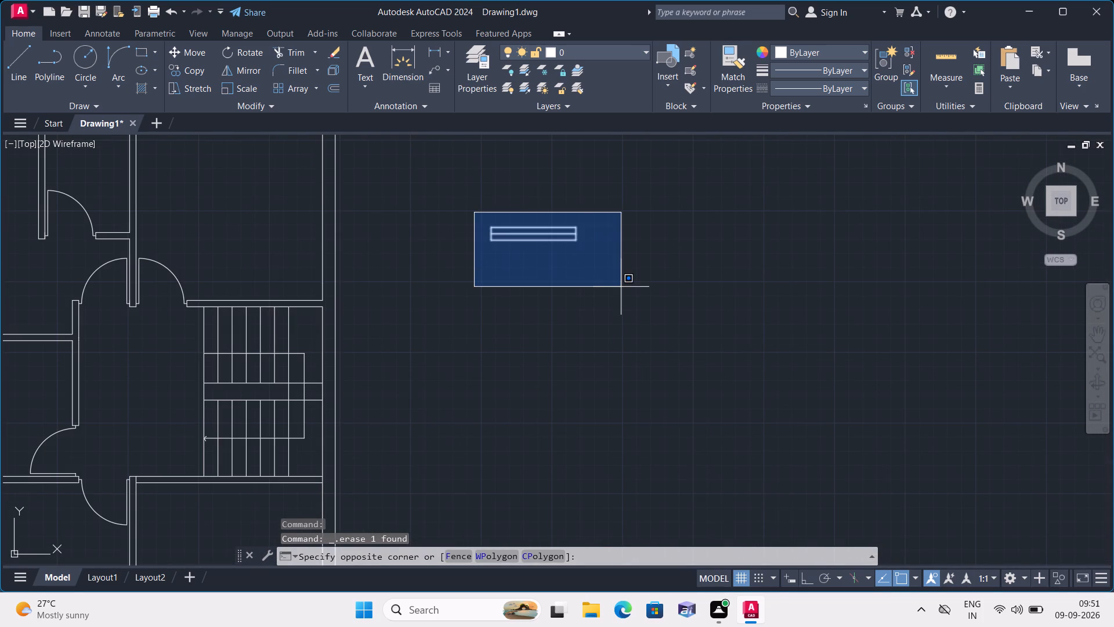
click(621, 287)
key(Delete)
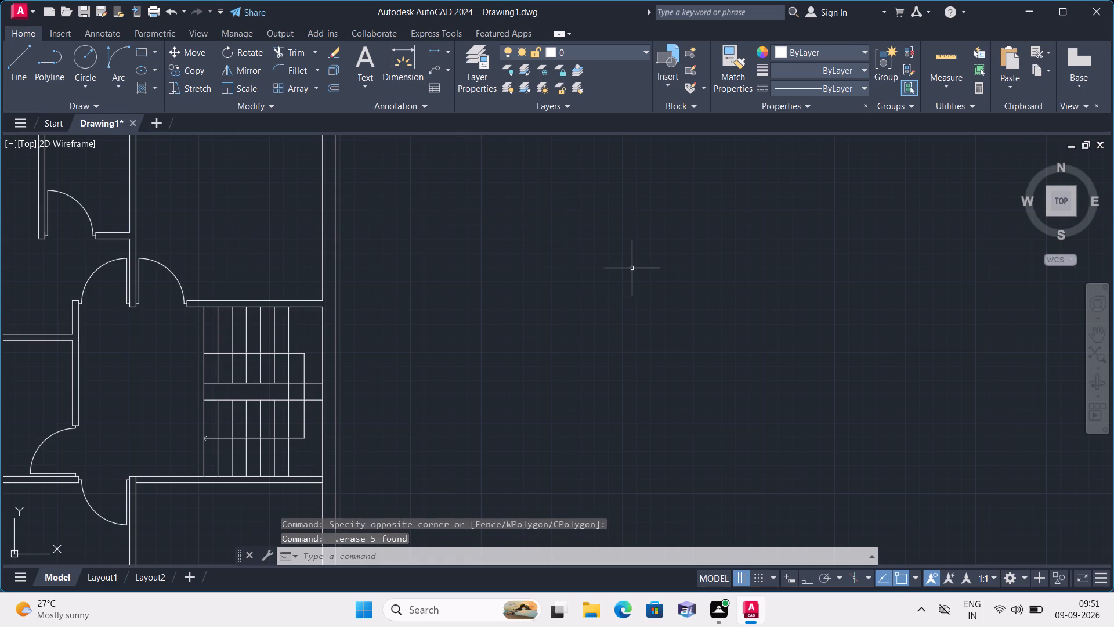
Draw a 5' by 4.5" window outline with orthogonal lines in the empty area east of the plan.
text(l)
key(space)
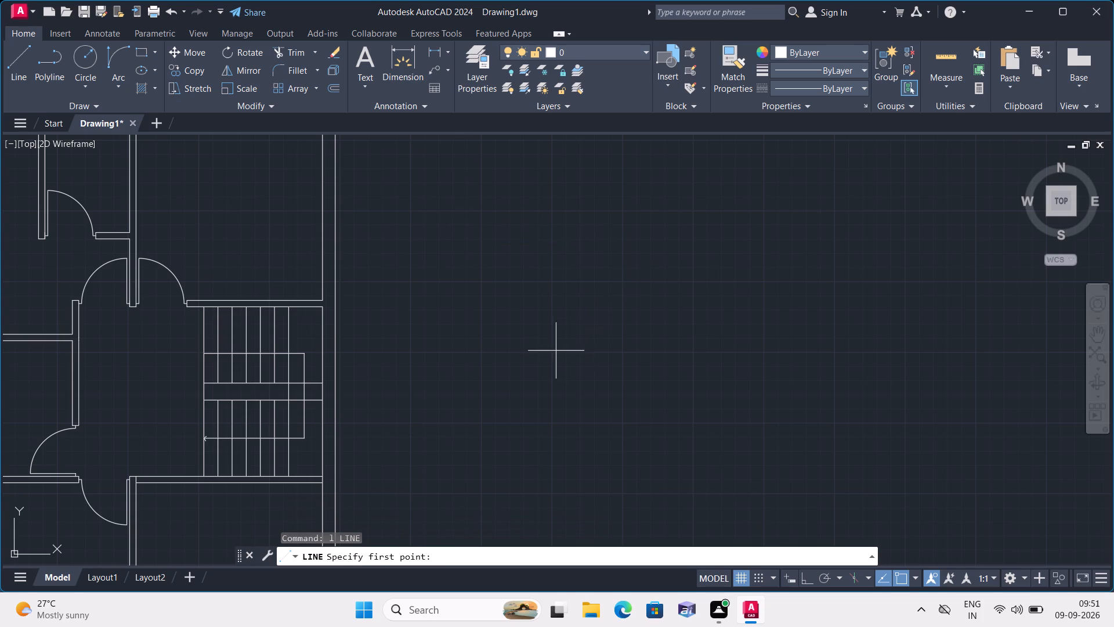
click(540, 350)
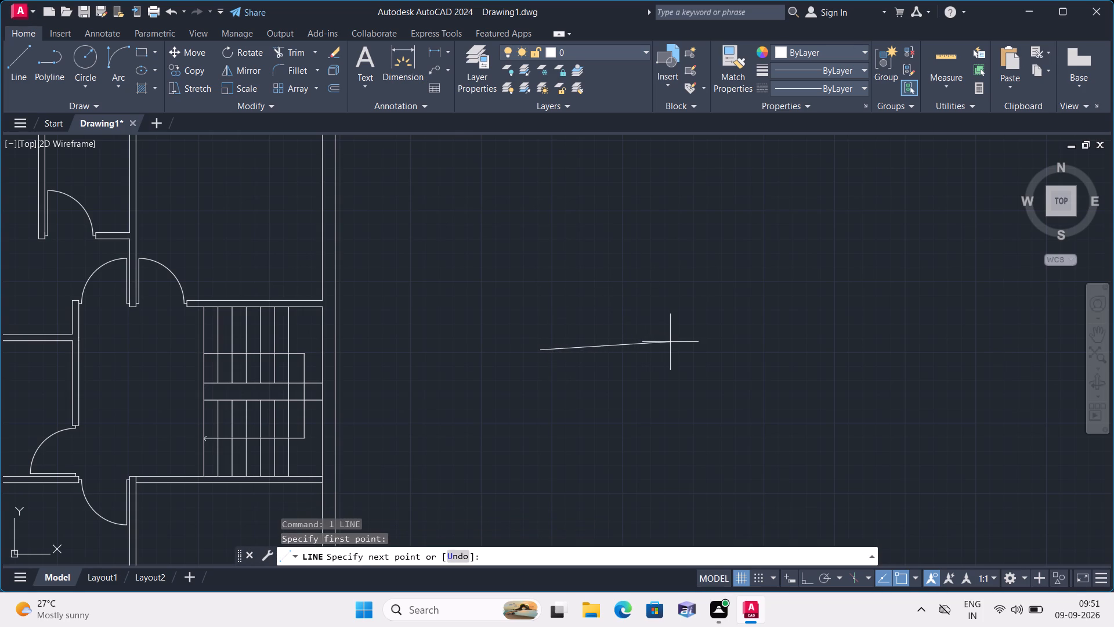
key(F8)
text(5')
key(space)
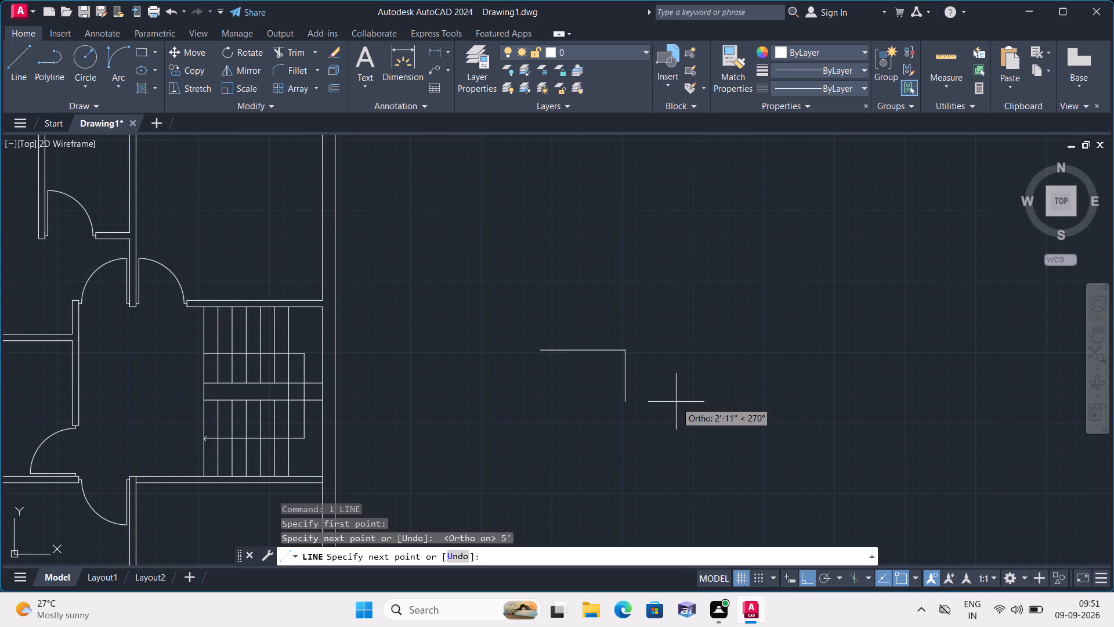
text(4.5")
key(space)
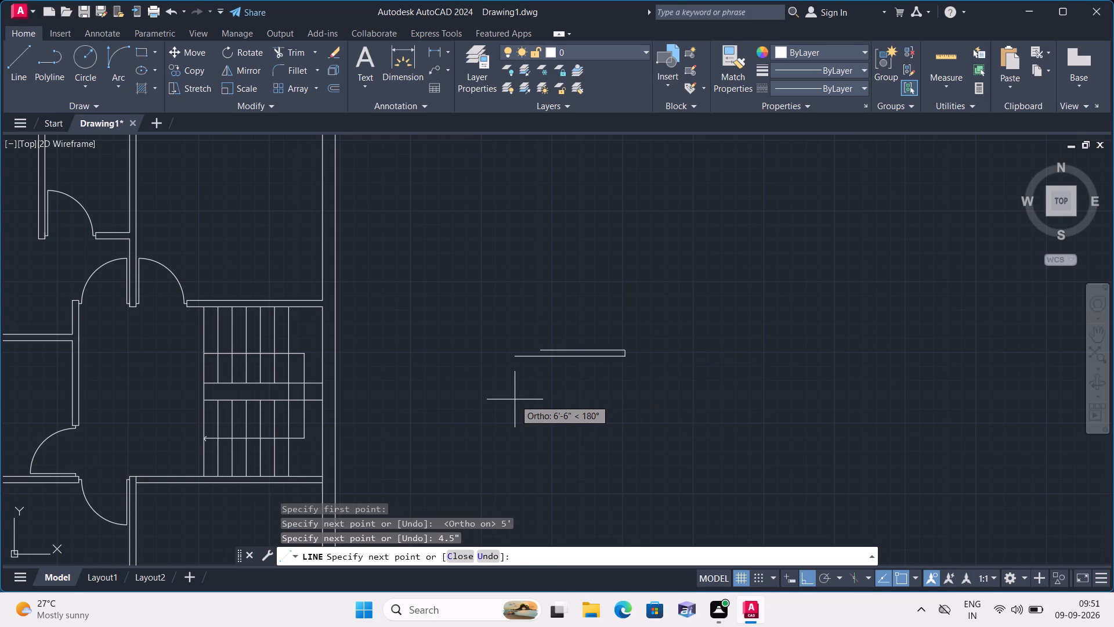
text(5')
key(space)
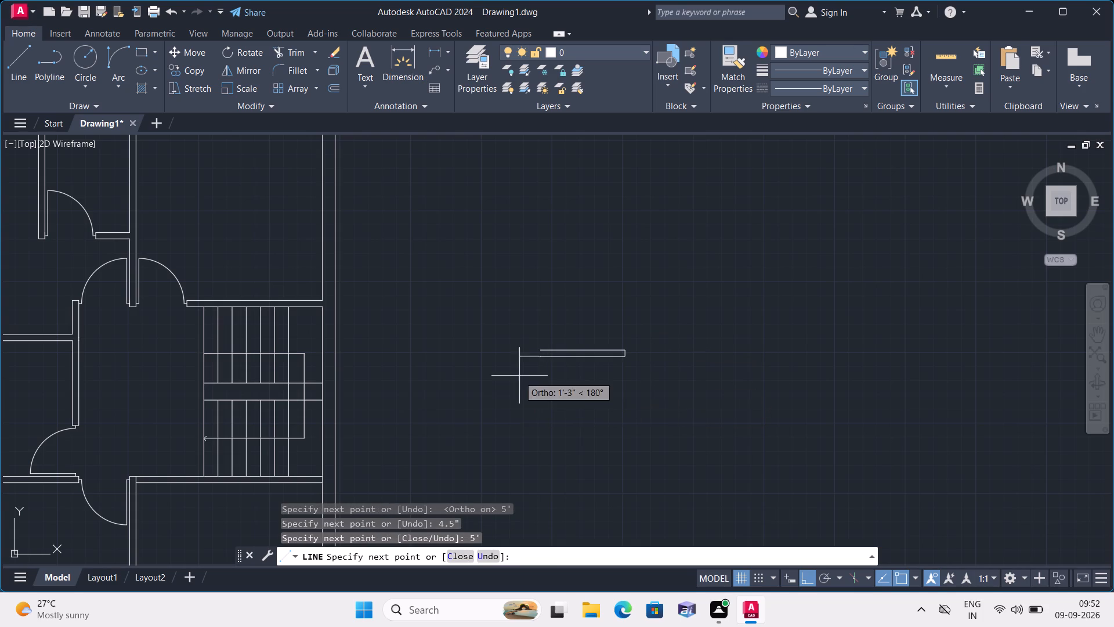
click(534, 349)
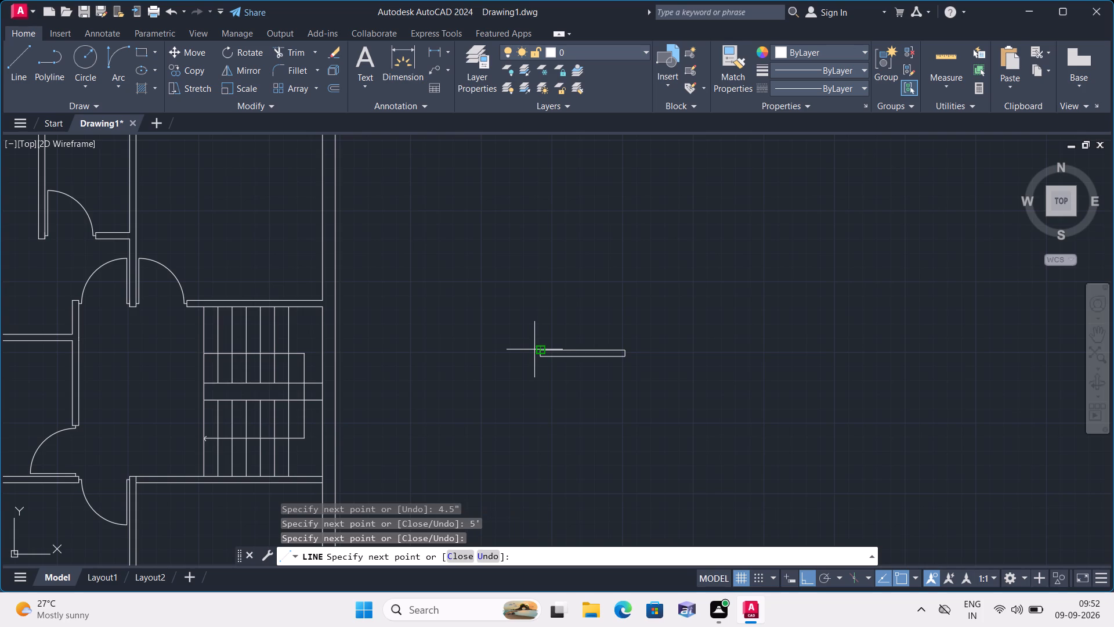
key(space)
Draw the window's lengthwise centre line between the midpoints of its two short sides.
key(space)
scroll(530, 343, up, 2)
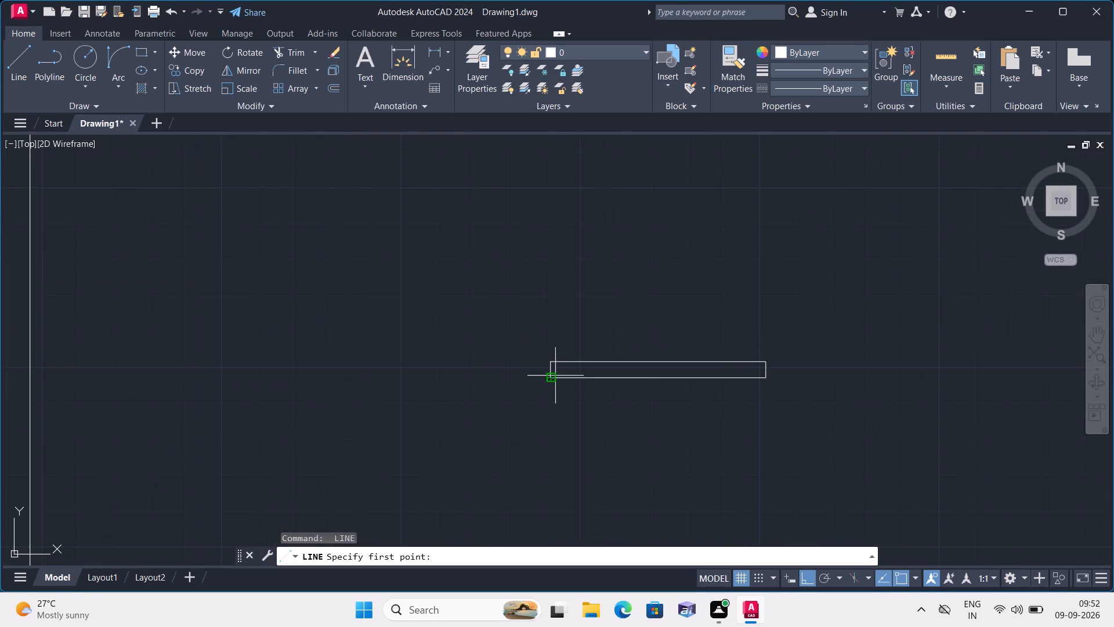
click(553, 373)
click(765, 371)
key(space)
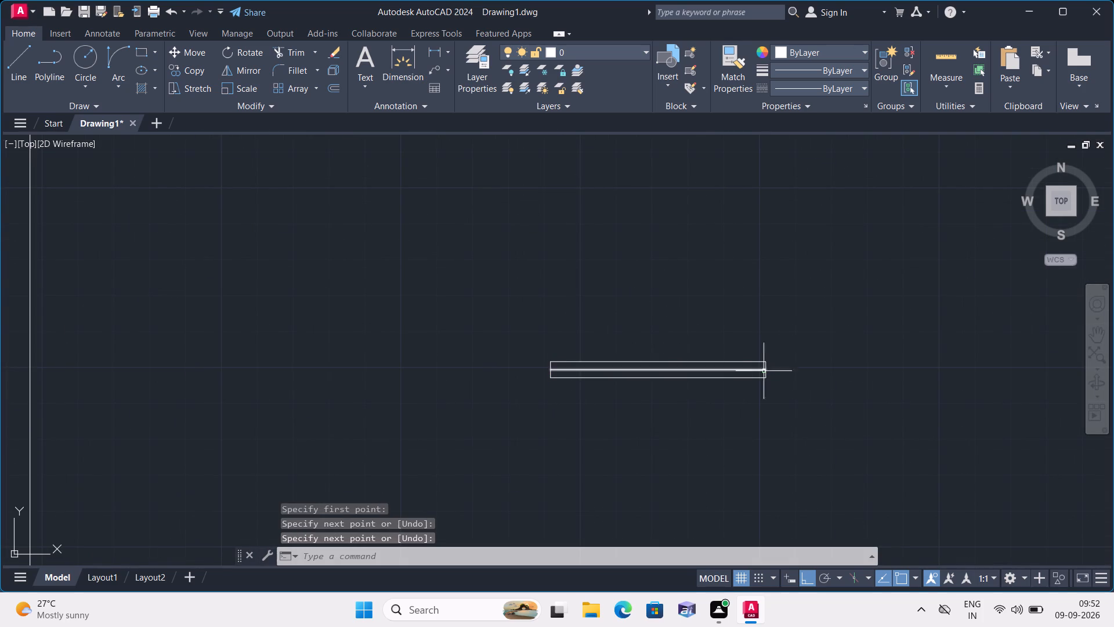
Move the 4.5" thick window by its upper midpoint to the midpoint of the north face of the southeast room's south partition.
scroll(757, 381, down, 1)
drag(577, 347, 608, 380)
click(859, 412)
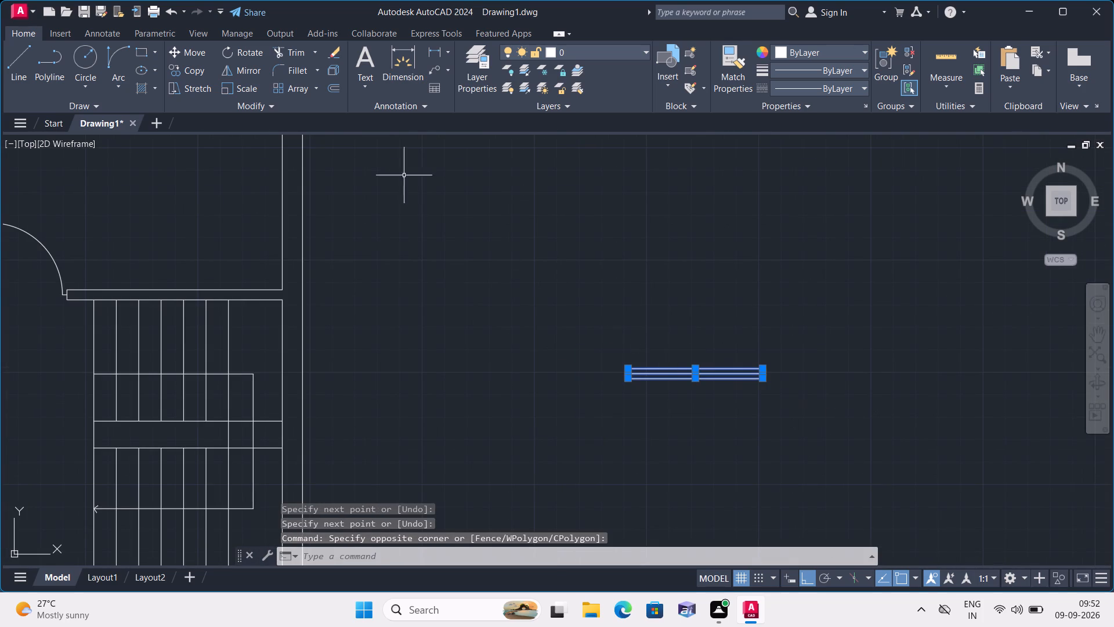
click(187, 49)
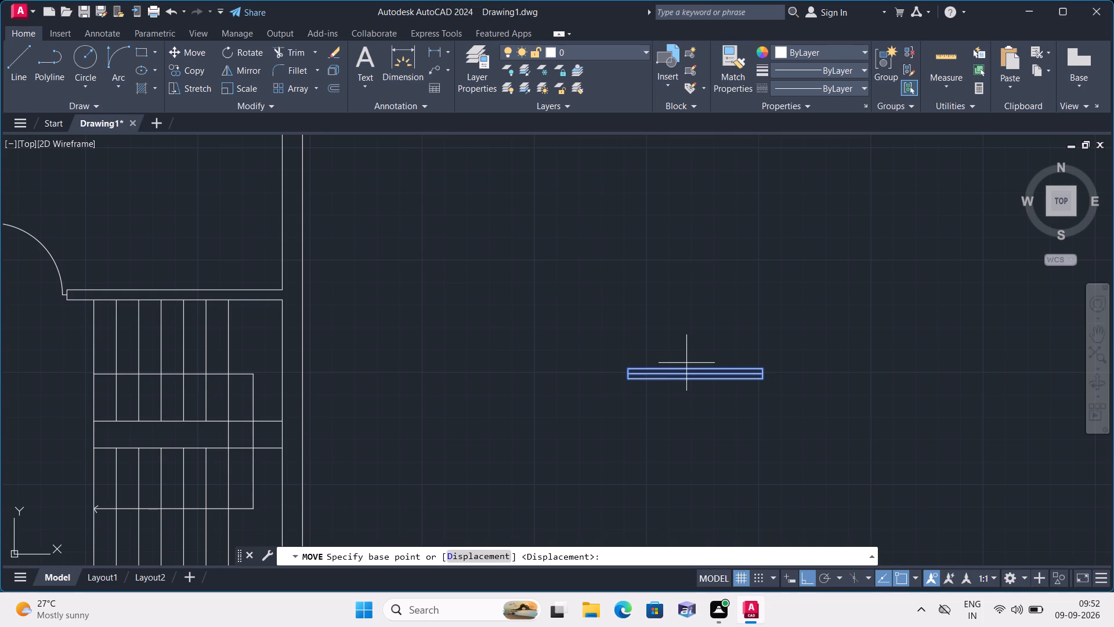
click(692, 369)
scroll(598, 417, down, 1)
middle_drag(596, 419, 747, 174)
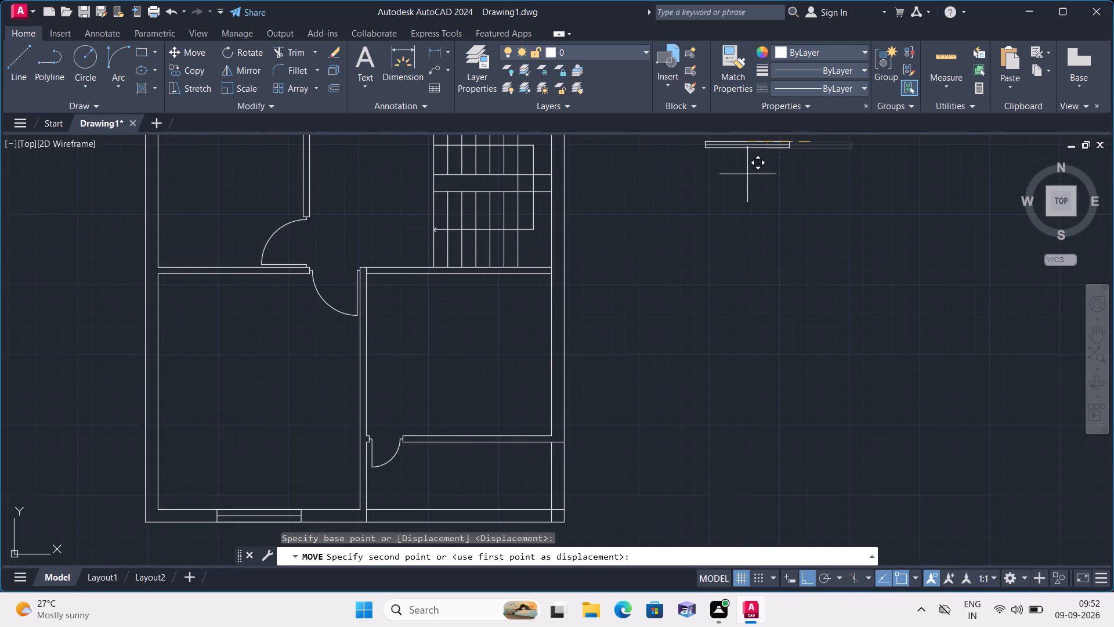
key(F8)
scroll(746, 175, down, 1)
scroll(567, 352, up, 3)
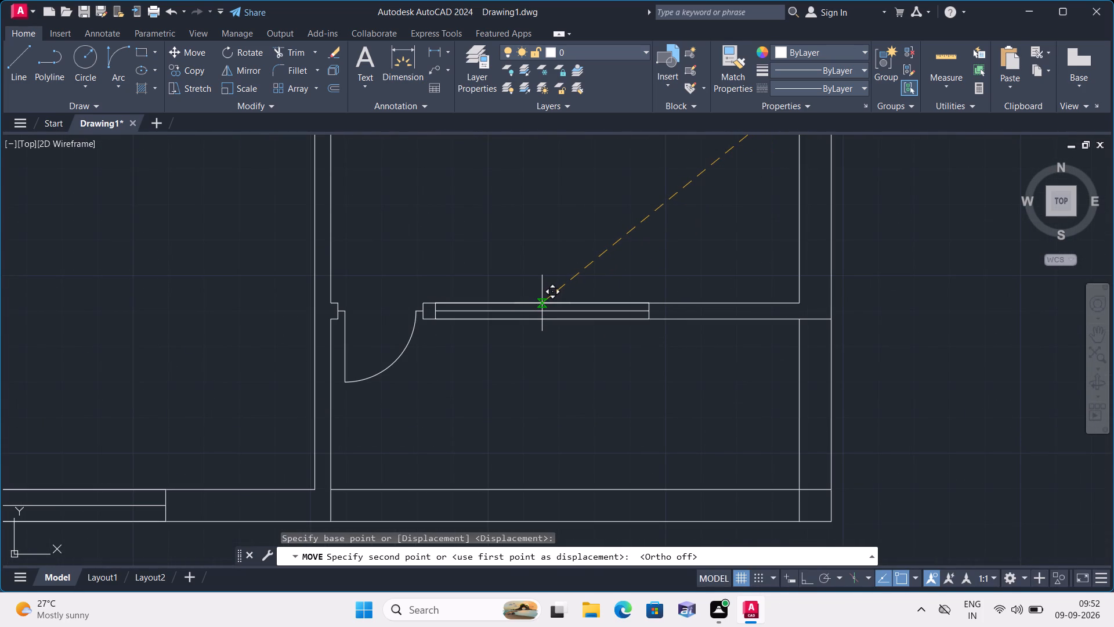
scroll(542, 303, up, 3)
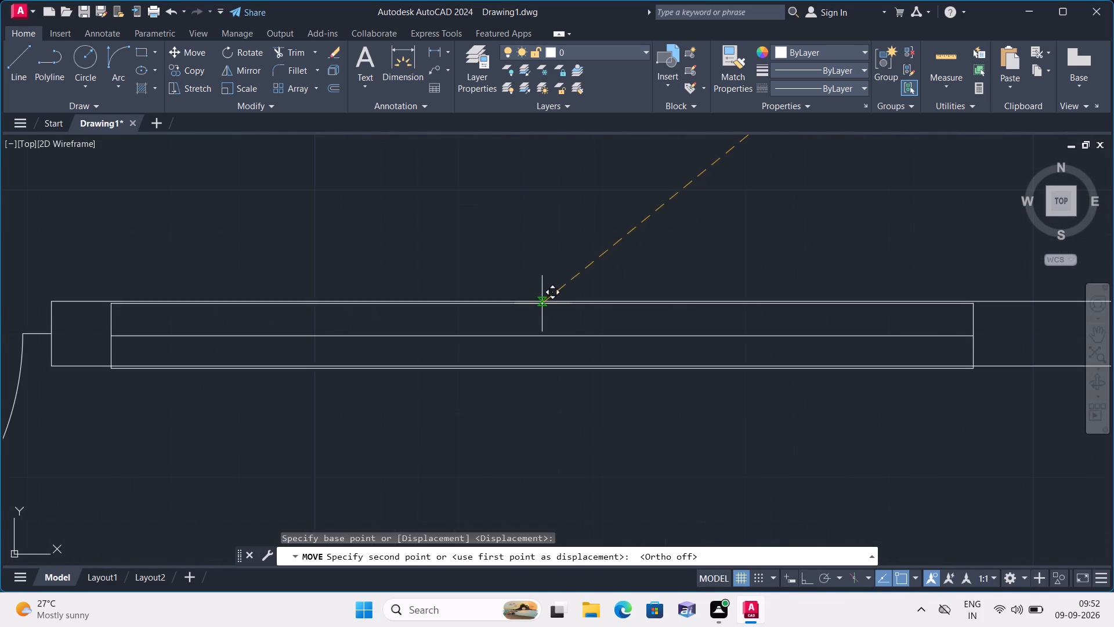
click(542, 301)
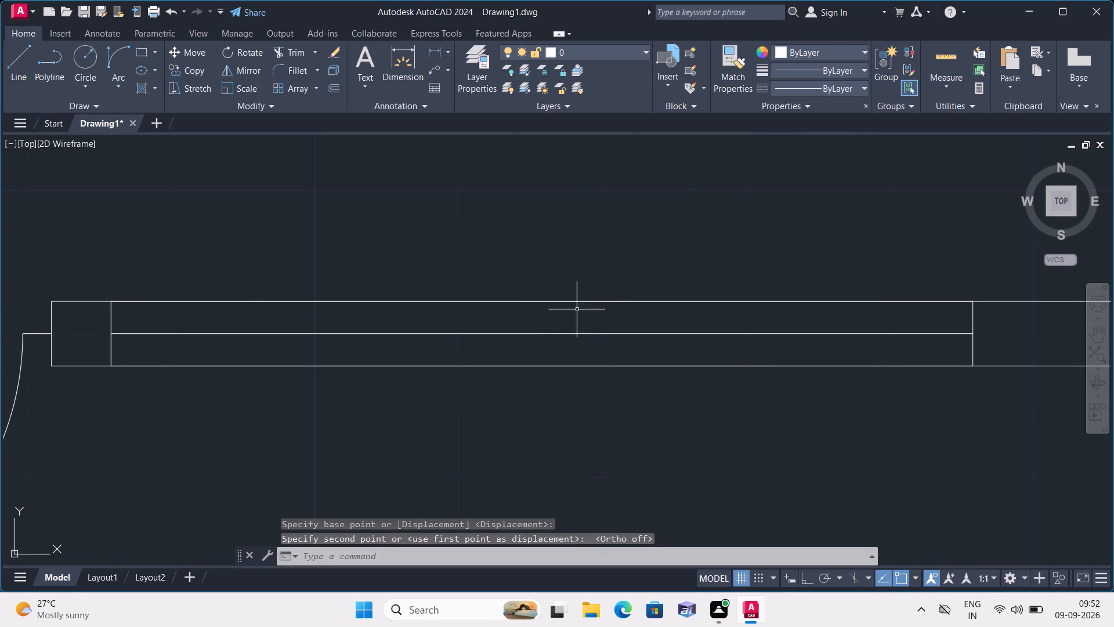
Add a vertical linear dimension between the building's northwest and southwest outer corners, placed west of the plan.
scroll(586, 317, down, 1)
scroll(544, 334, up, 3)
scroll(544, 334, down, 3)
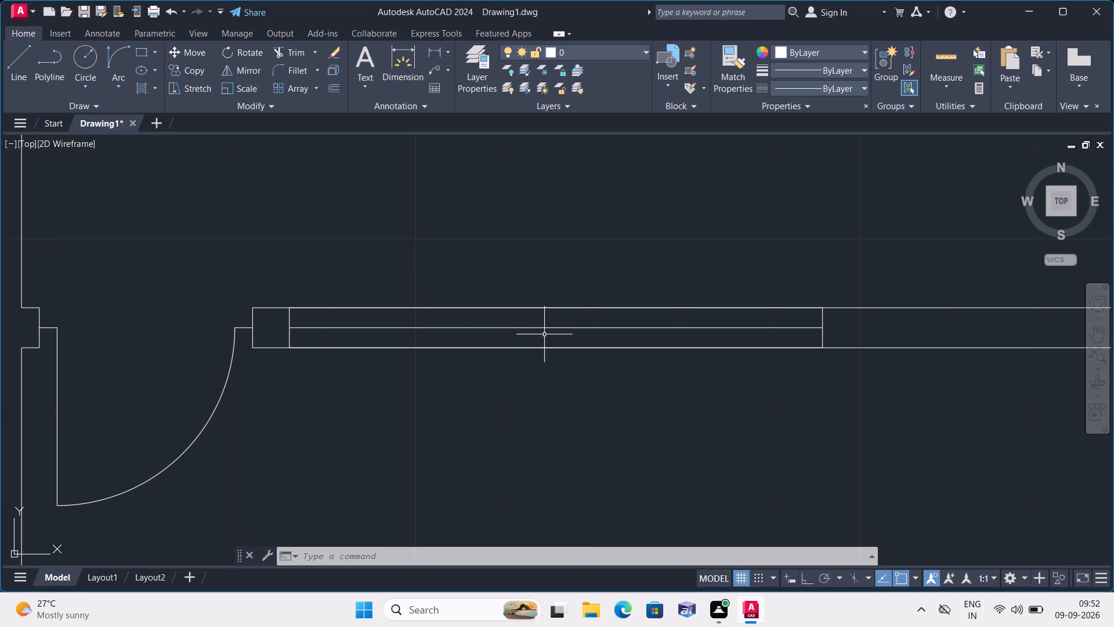
scroll(544, 334, down, 5)
middle_drag(411, 317, 474, 391)
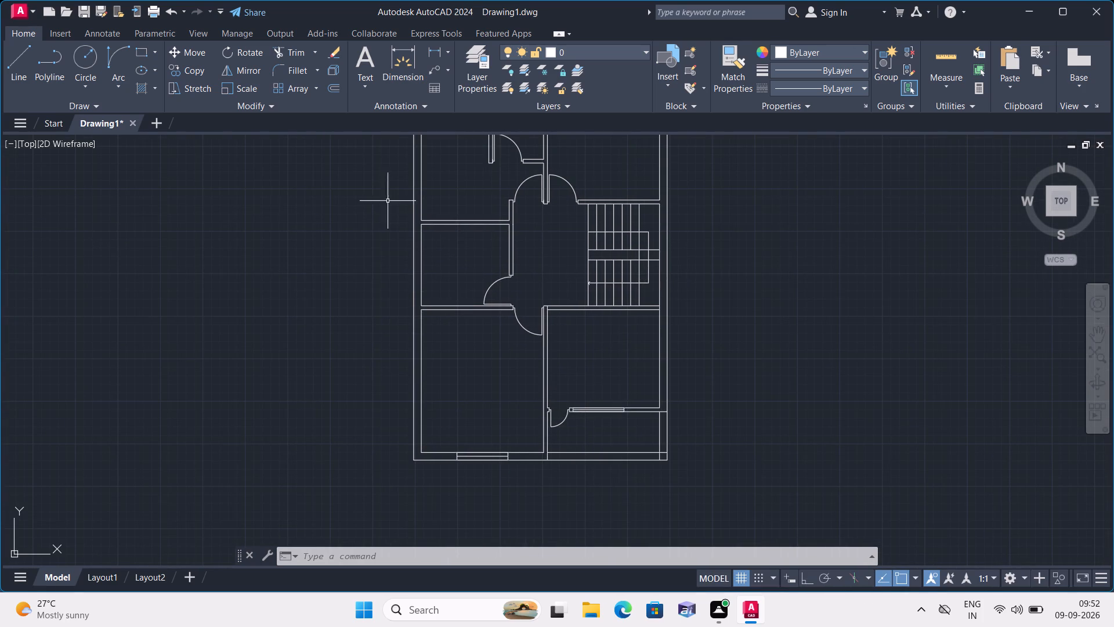
click(449, 48)
click(479, 71)
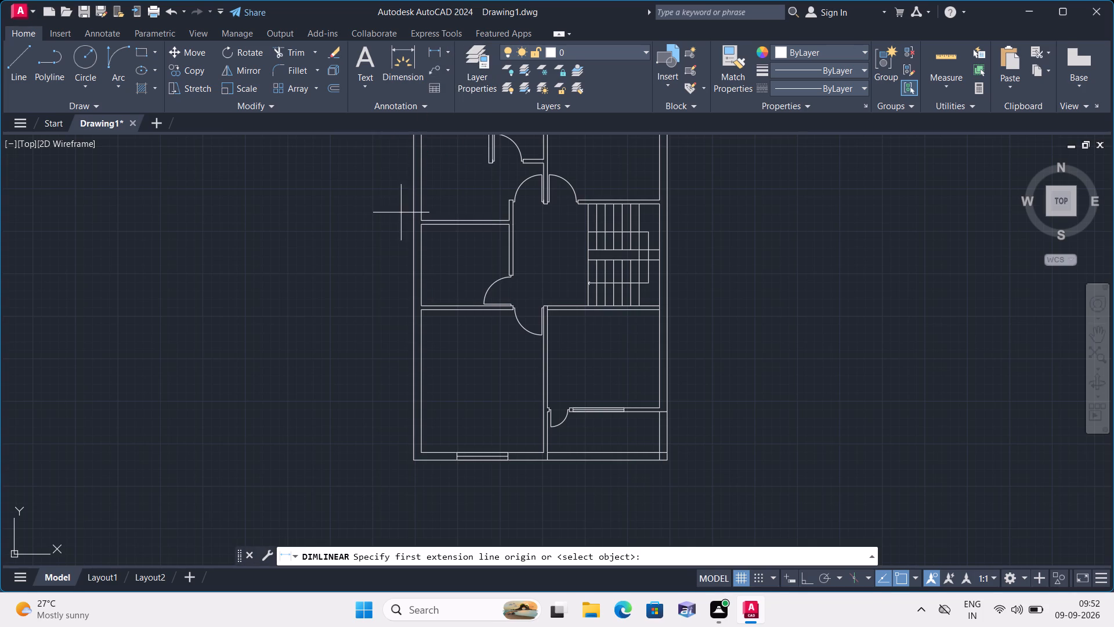
middle_drag(401, 212, 393, 360)
scroll(401, 239, up, 2)
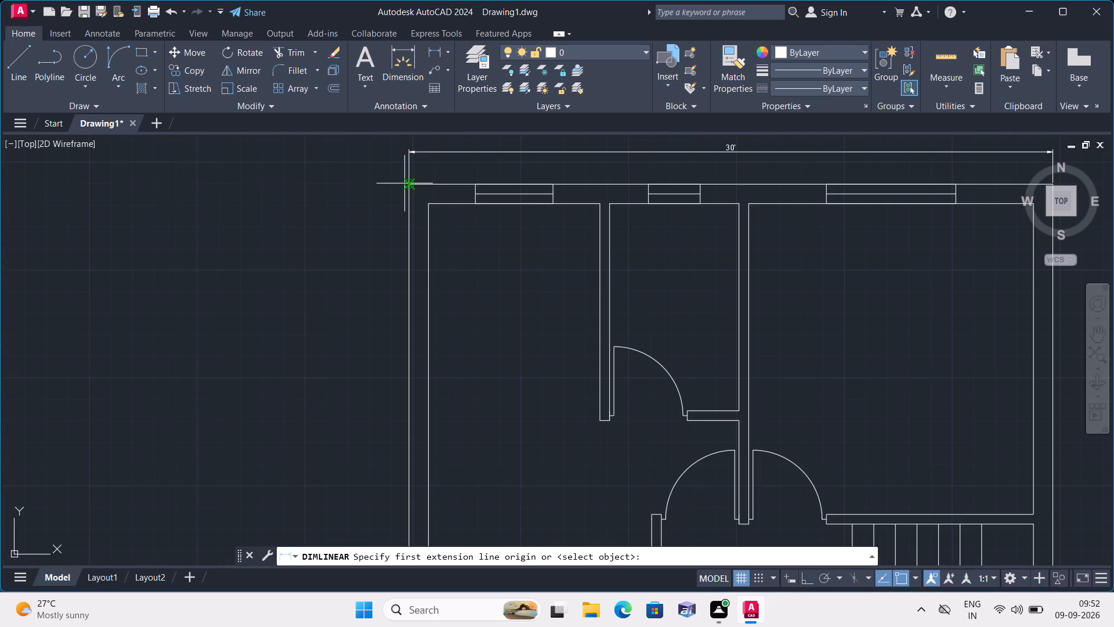
click(406, 185)
scroll(373, 292, down, 1)
middle_drag(373, 292, 381, 166)
scroll(381, 166, down, 2)
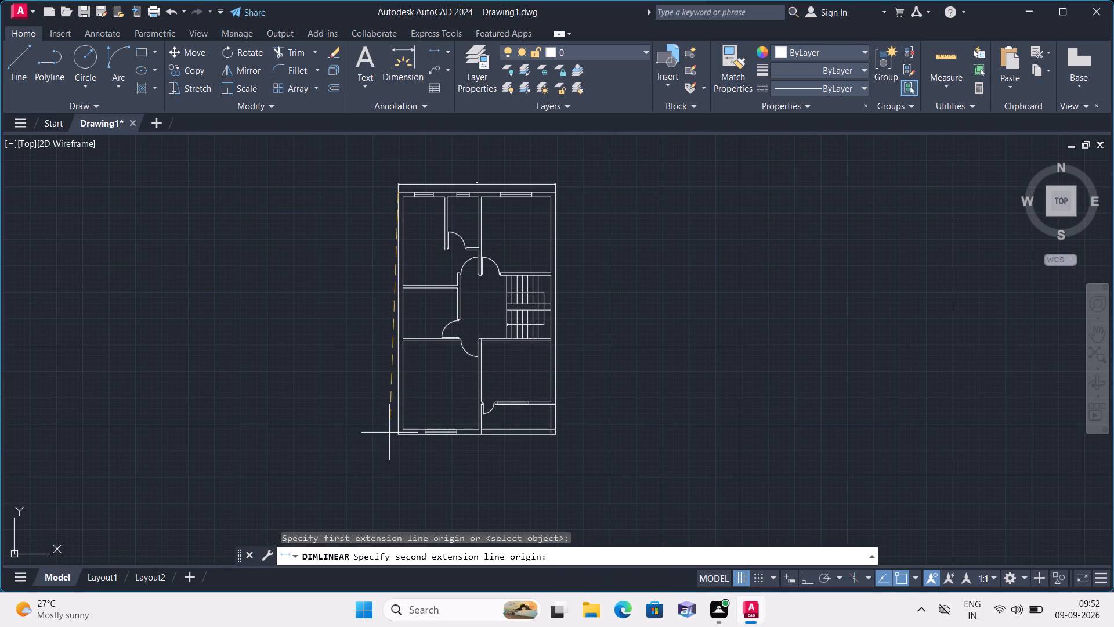
click(397, 434)
click(340, 415)
Override the text of the vertical overall dimension west of the plan with 40'.
scroll(332, 313, up, 3)
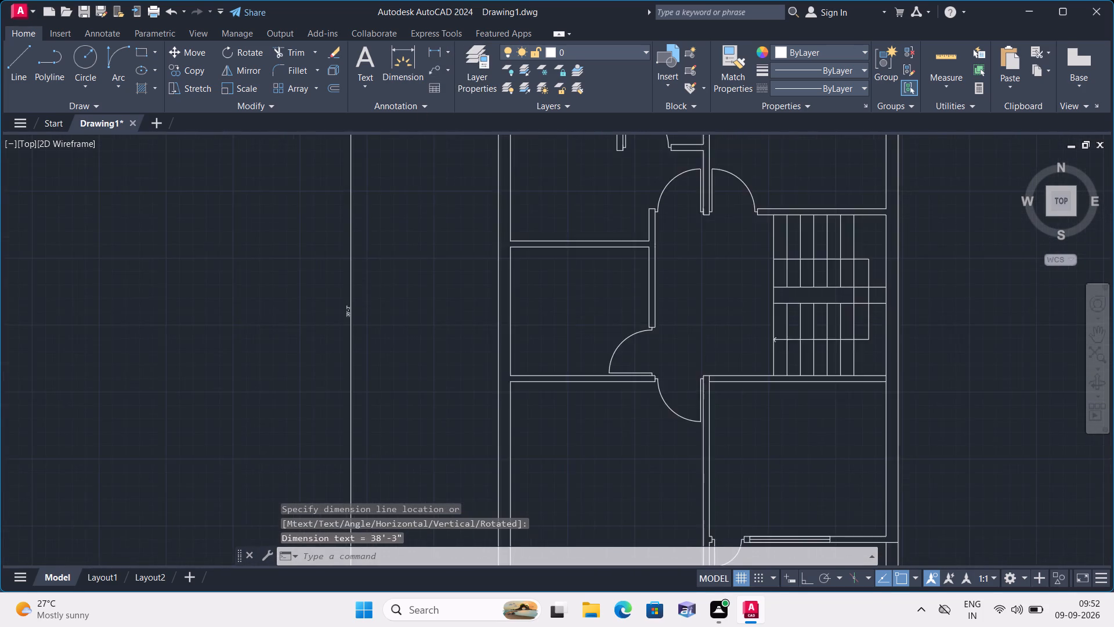
scroll(350, 320, up, 2)
double_click(366, 301)
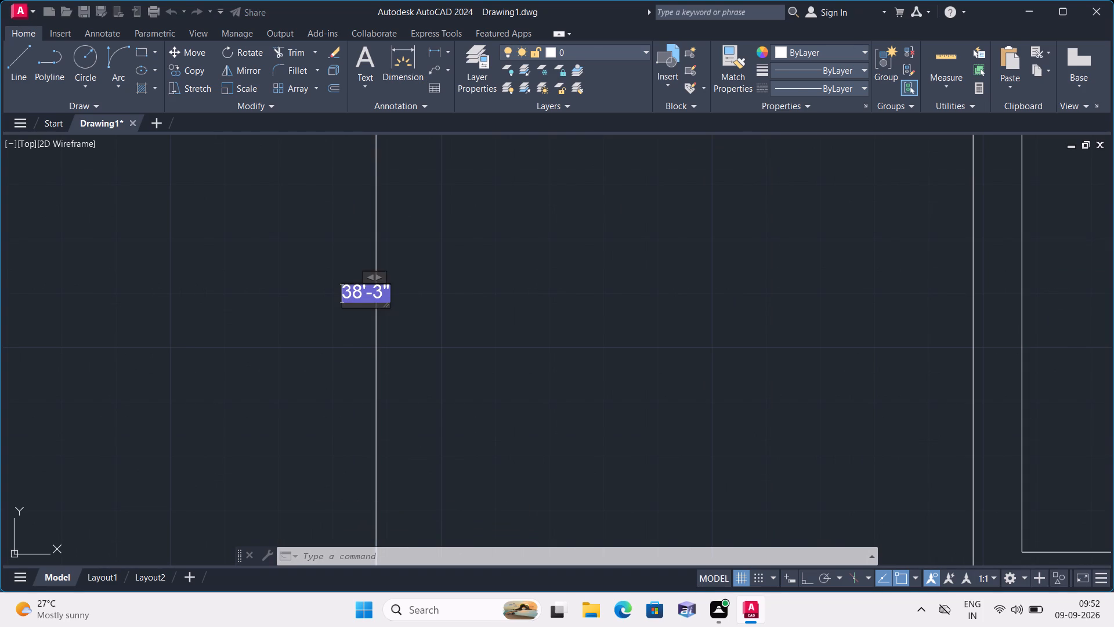
key(BackSpace)
click(376, 289)
key(BackSpace)
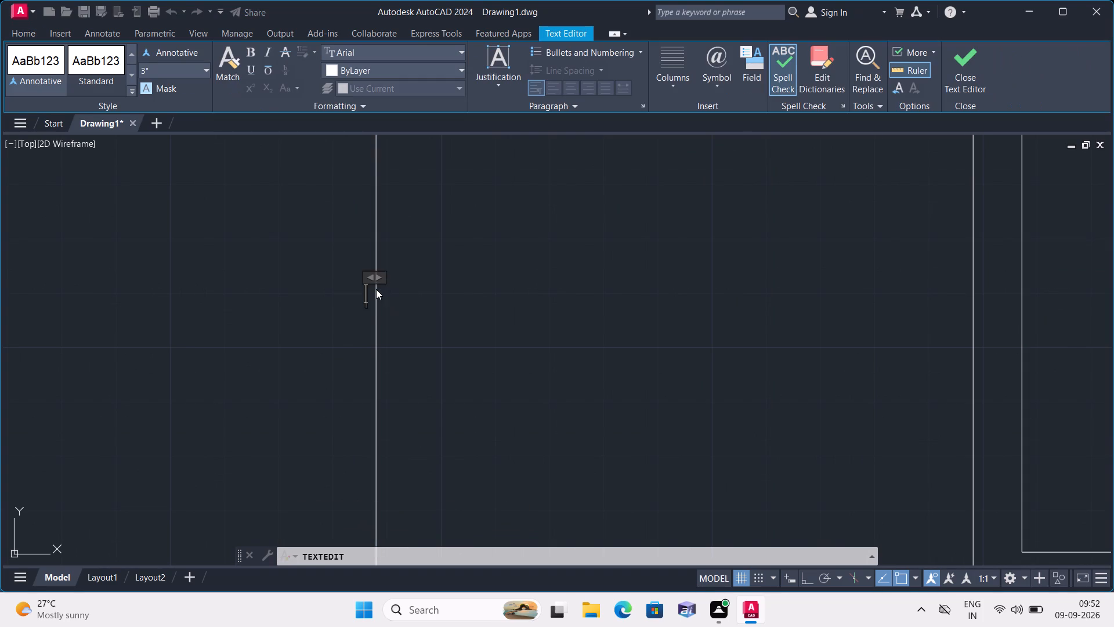
text(40')
click(425, 304)
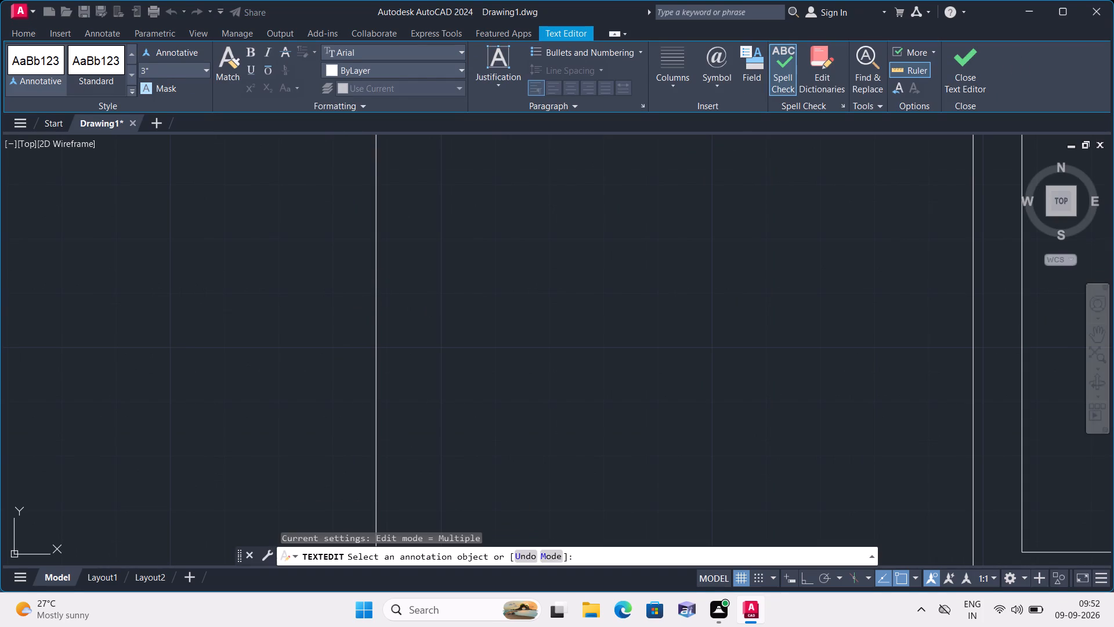
key(Escape)
key(Escape)
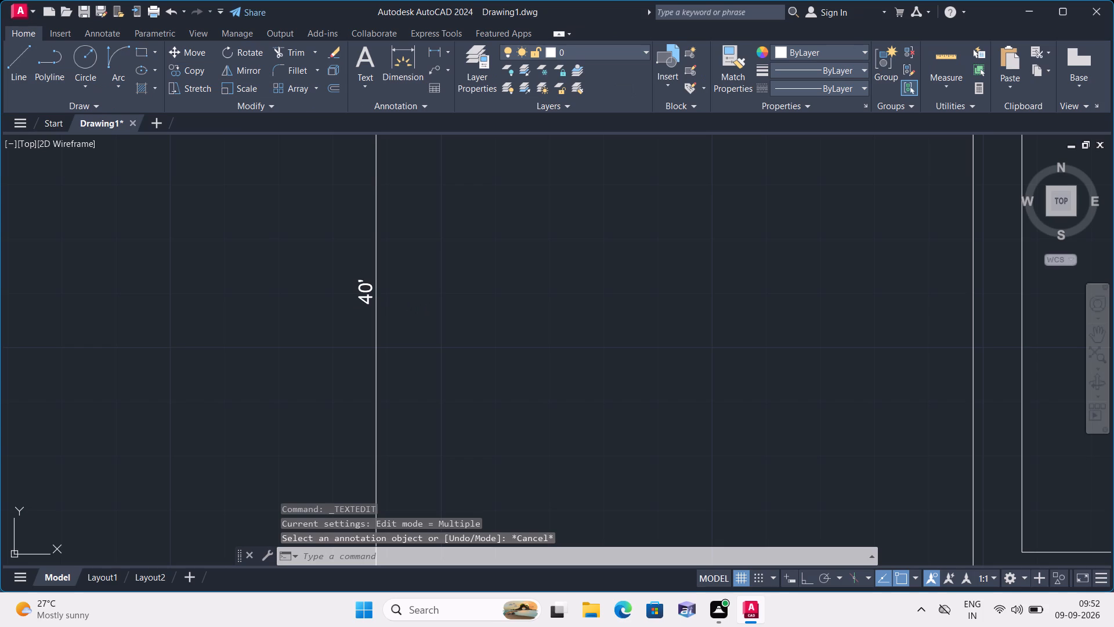
Examine the north wall's windows, the 30' width dimension and the overall plan layout.
scroll(461, 276, down, 2)
middle_drag(466, 269, 404, 448)
scroll(404, 448, down, 2)
scroll(567, 255, up, 3)
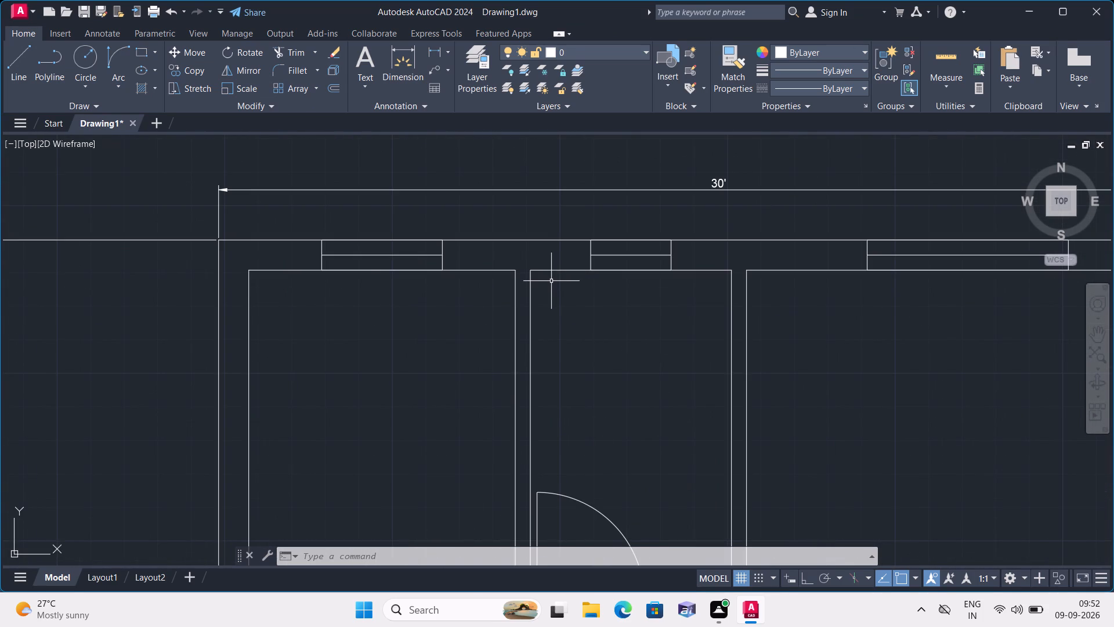
scroll(558, 286, down, 1)
middle_drag(580, 341, 538, 273)
scroll(560, 315, down, 1)
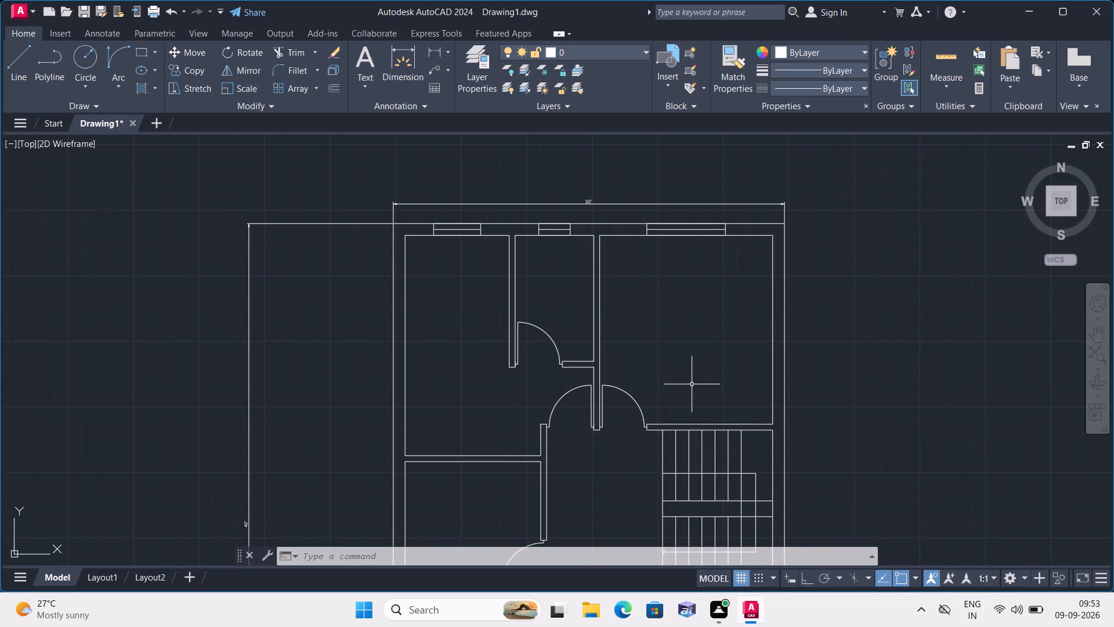
scroll(649, 351, down, 2)
middle_drag(657, 358, 648, 348)
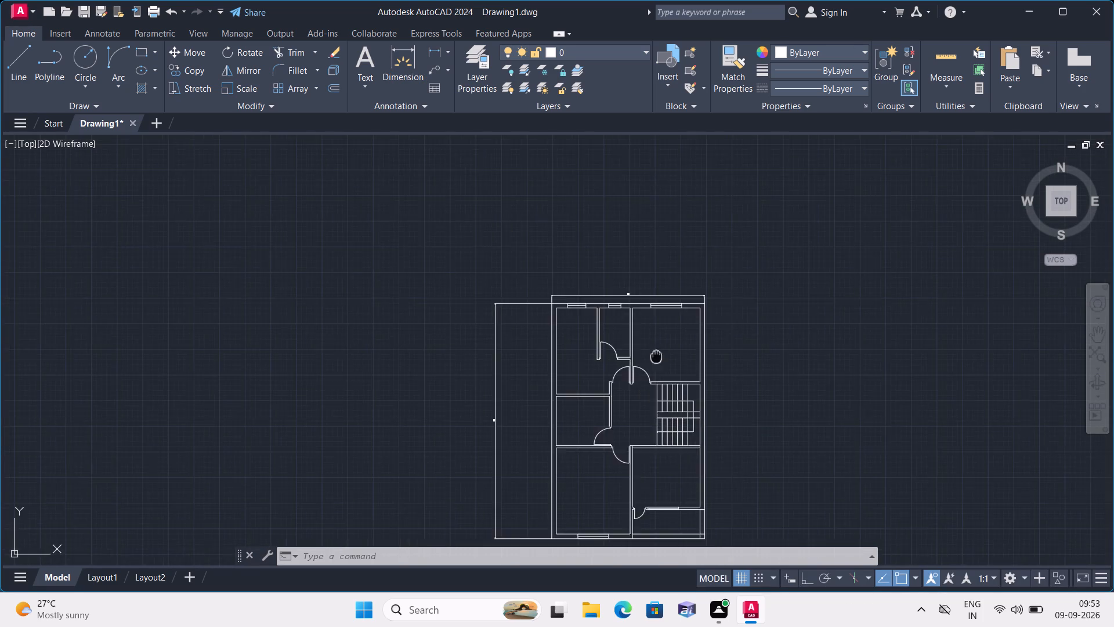
Add a multiline text label reading SIT OUT in the empty area east of the plan.
middle_drag(648, 348, 582, 250)
scroll(714, 353, down, 2)
middle_drag(727, 352, 640, 309)
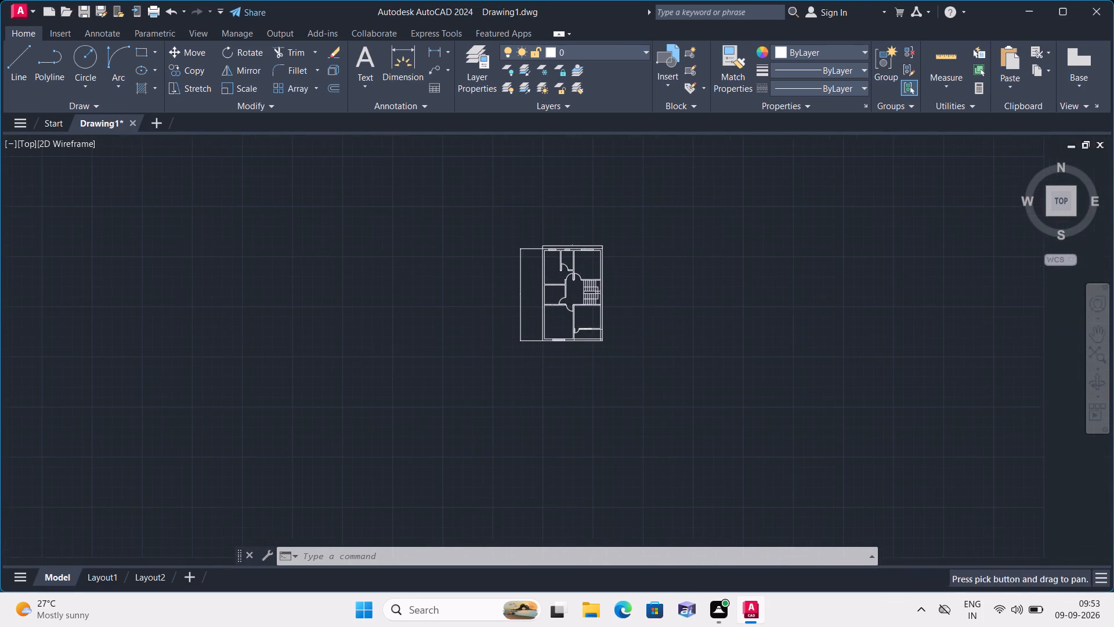
scroll(668, 337, up, 3)
text(mt)
key(space)
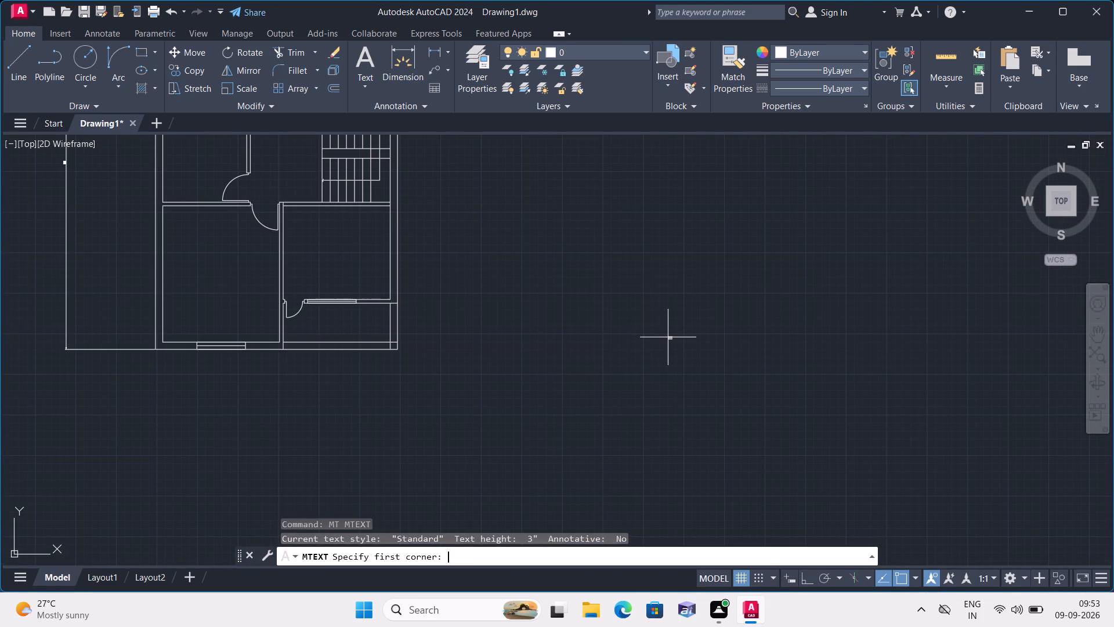
triple_click(587, 304)
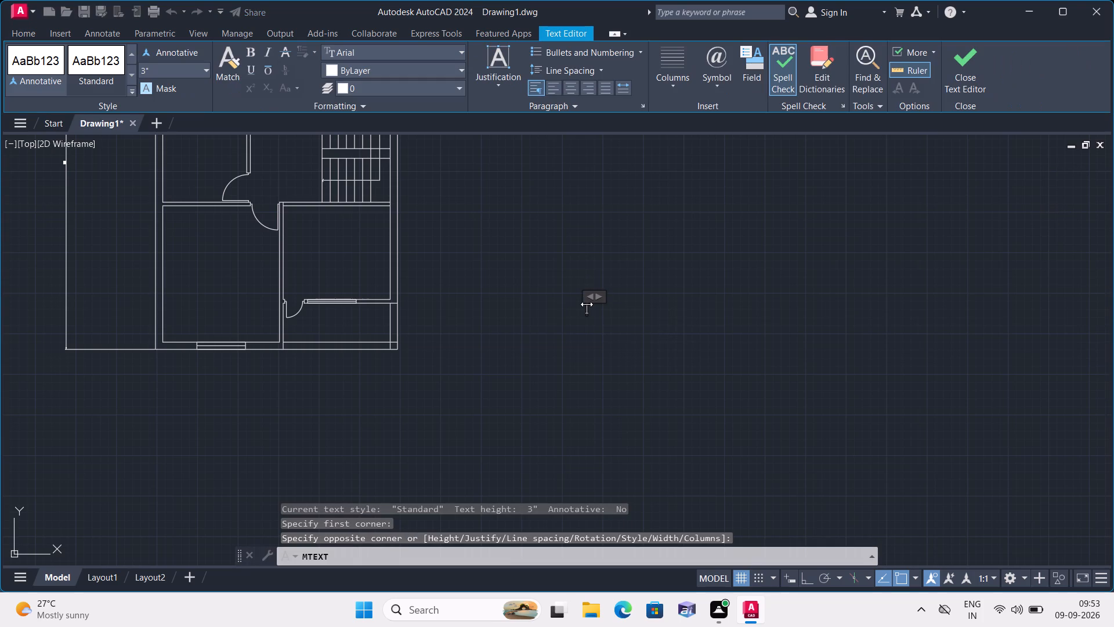
text(sit)
key(BackSpace)
key(BackSpace)
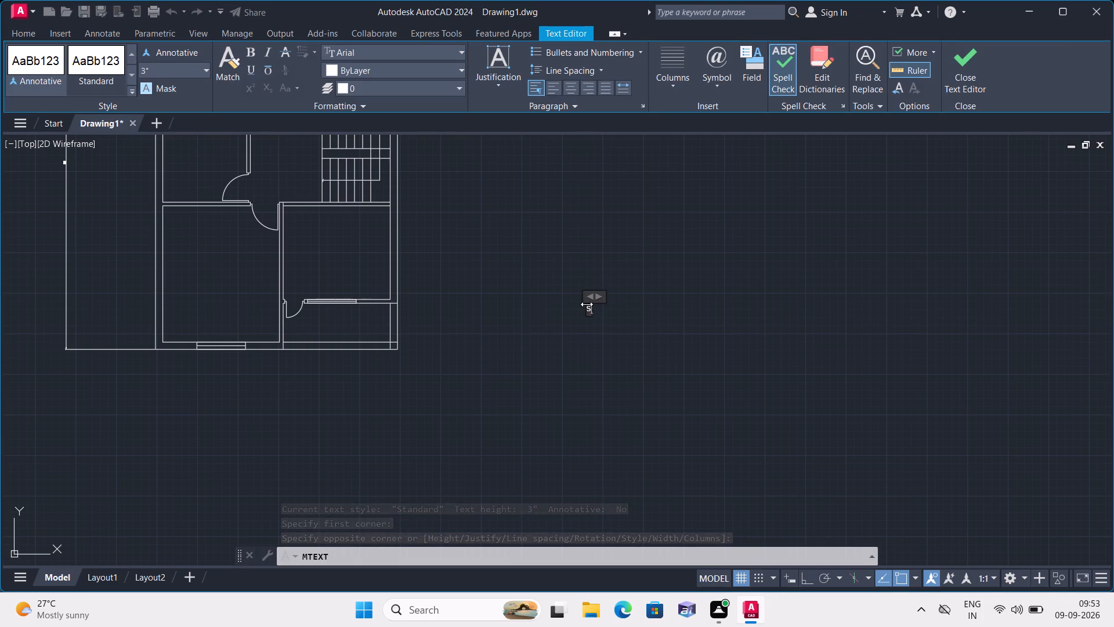
key(BackSpace)
text(SIT OUT)
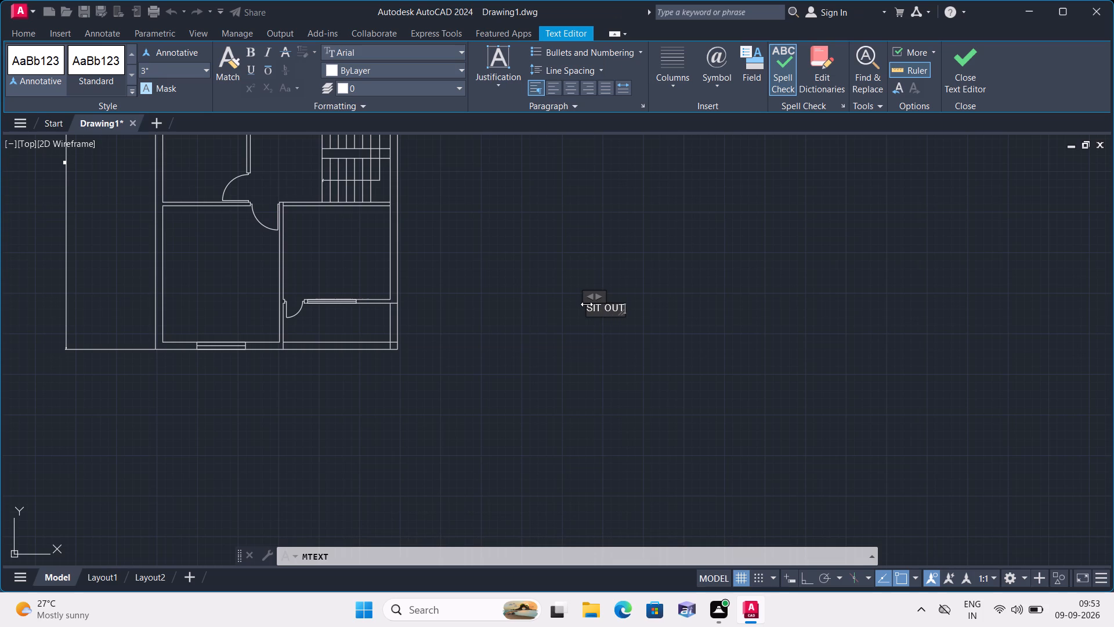
click(602, 356)
Add a three-line multiline text label reading ATTACHED, BATHROOM, 5'X8' just below the SIT OUT label.
key(space)
triple_click(602, 352)
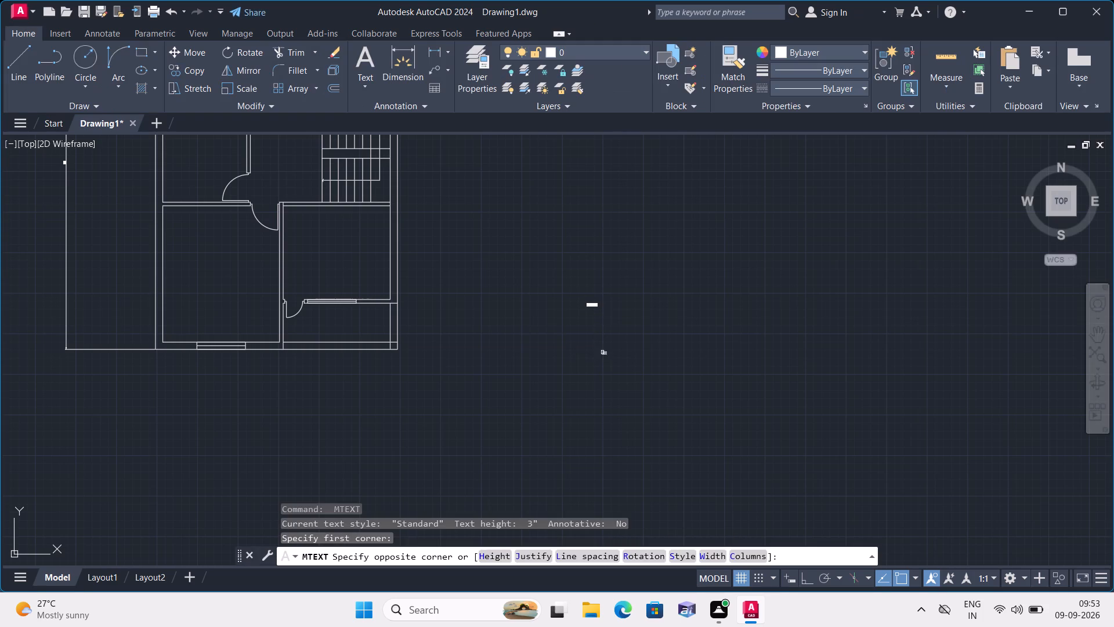
text(ATTACHED)
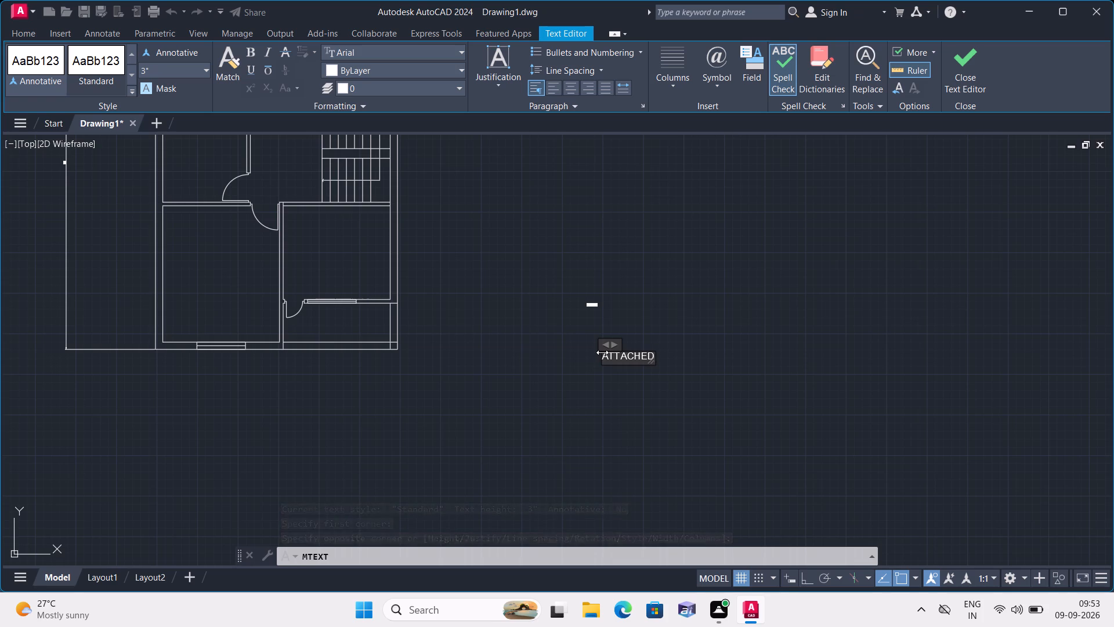
key(Return)
text(BATHROOM)
key(Return)
text(5')
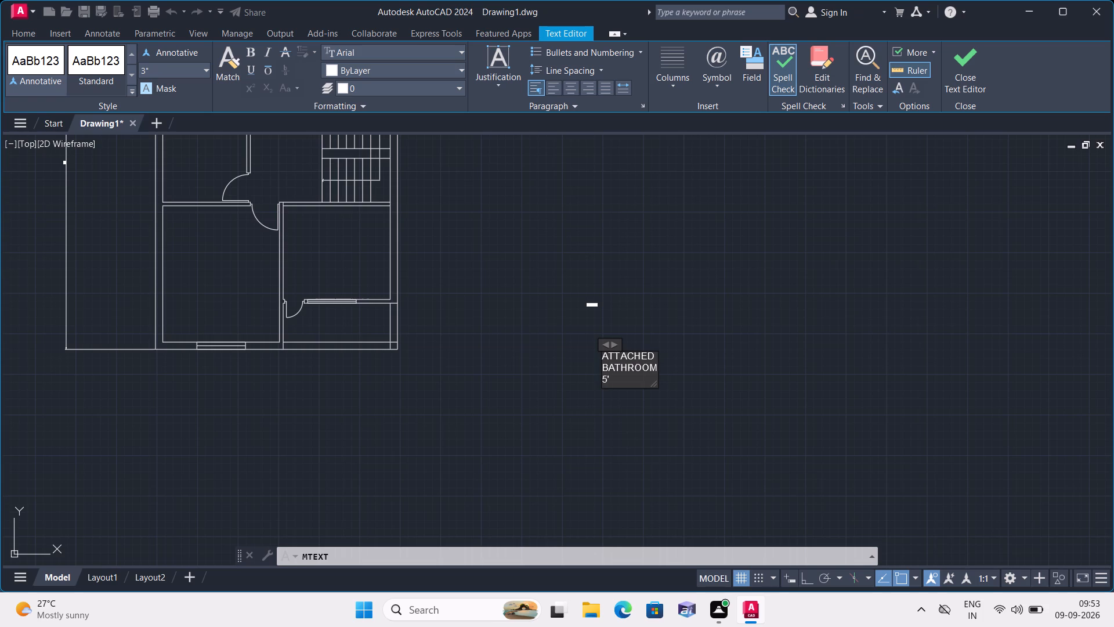
text(X8')
click(646, 396)
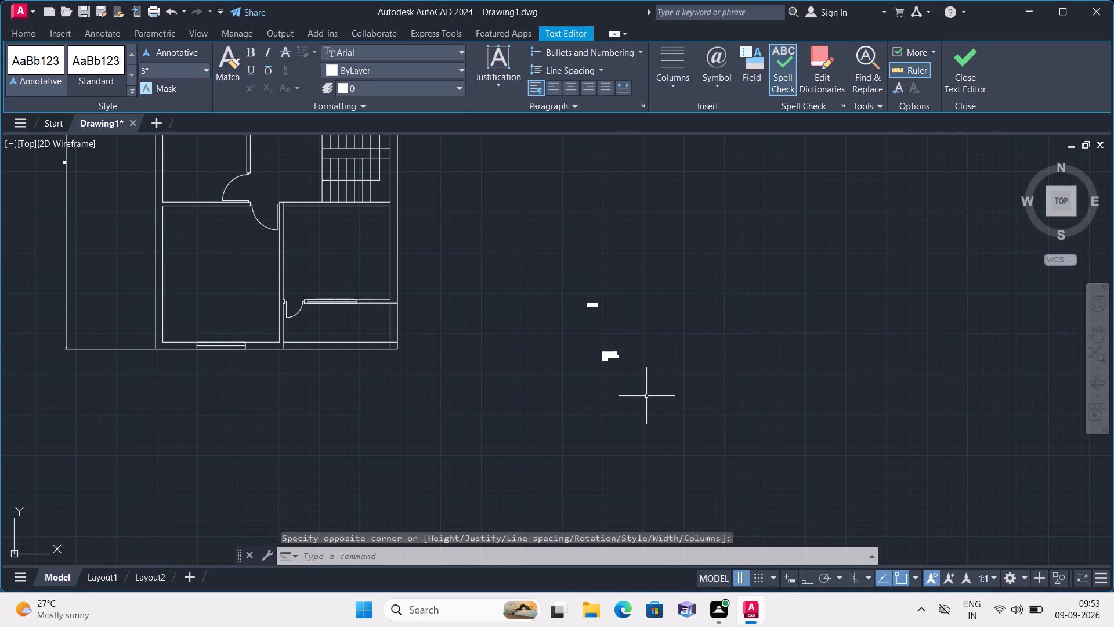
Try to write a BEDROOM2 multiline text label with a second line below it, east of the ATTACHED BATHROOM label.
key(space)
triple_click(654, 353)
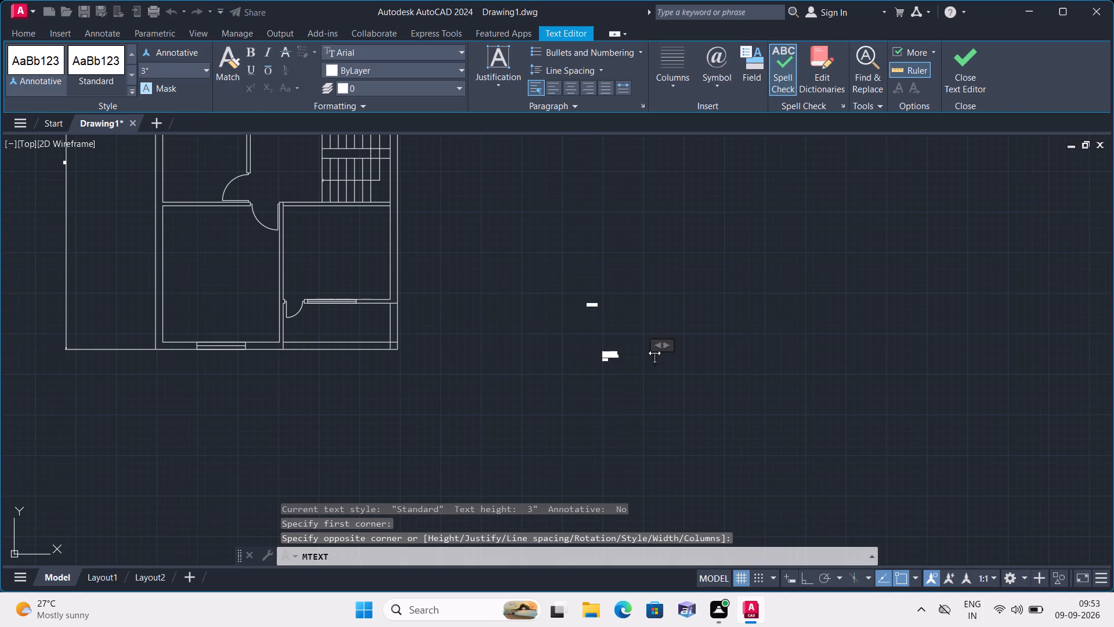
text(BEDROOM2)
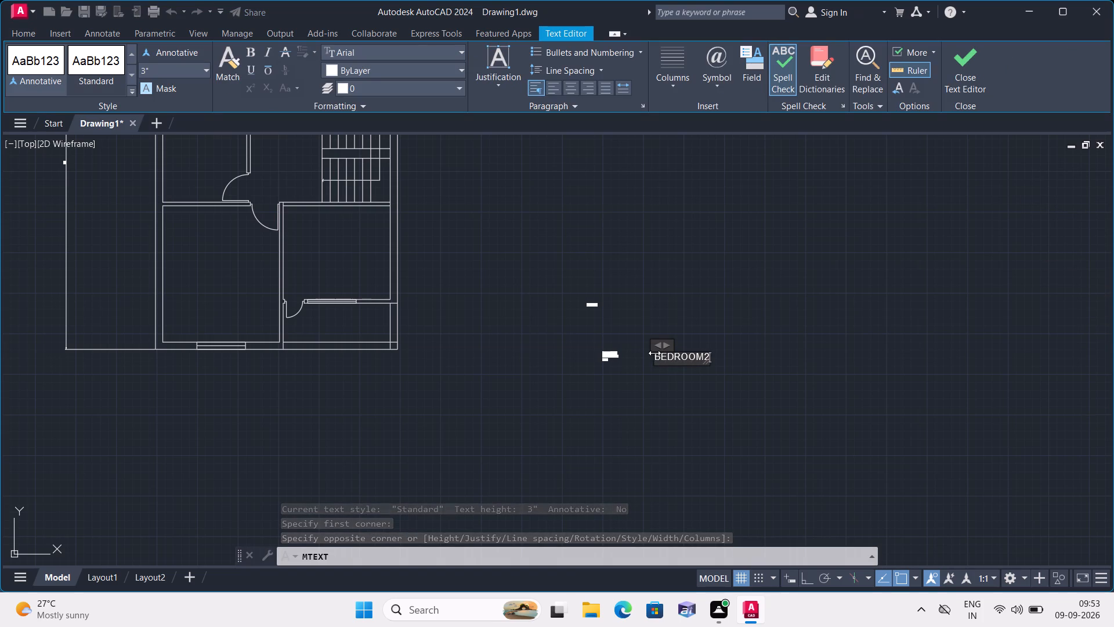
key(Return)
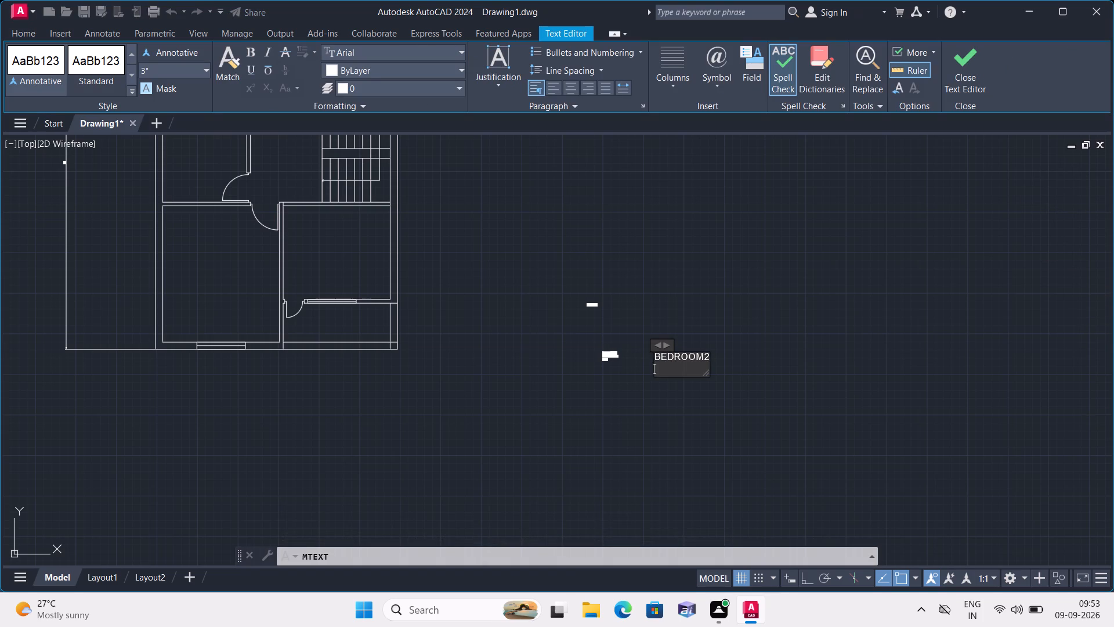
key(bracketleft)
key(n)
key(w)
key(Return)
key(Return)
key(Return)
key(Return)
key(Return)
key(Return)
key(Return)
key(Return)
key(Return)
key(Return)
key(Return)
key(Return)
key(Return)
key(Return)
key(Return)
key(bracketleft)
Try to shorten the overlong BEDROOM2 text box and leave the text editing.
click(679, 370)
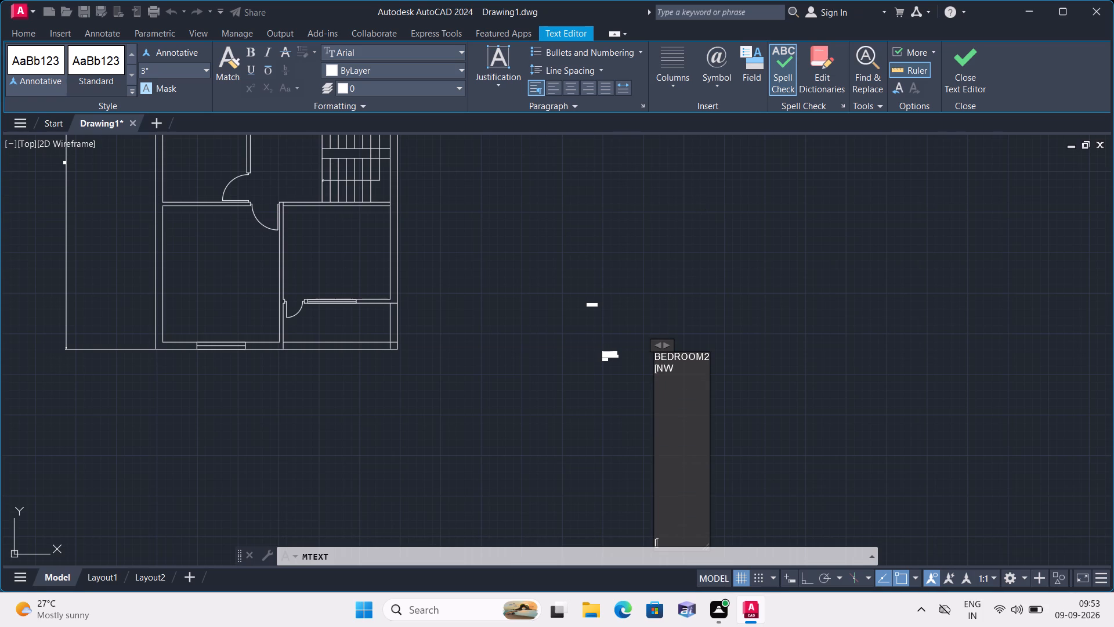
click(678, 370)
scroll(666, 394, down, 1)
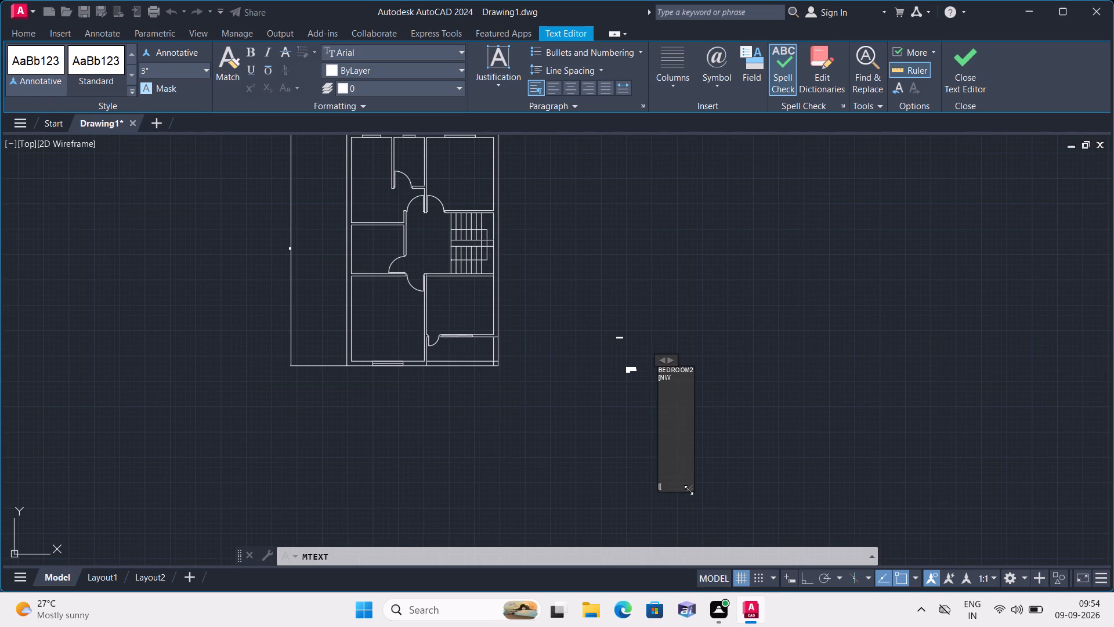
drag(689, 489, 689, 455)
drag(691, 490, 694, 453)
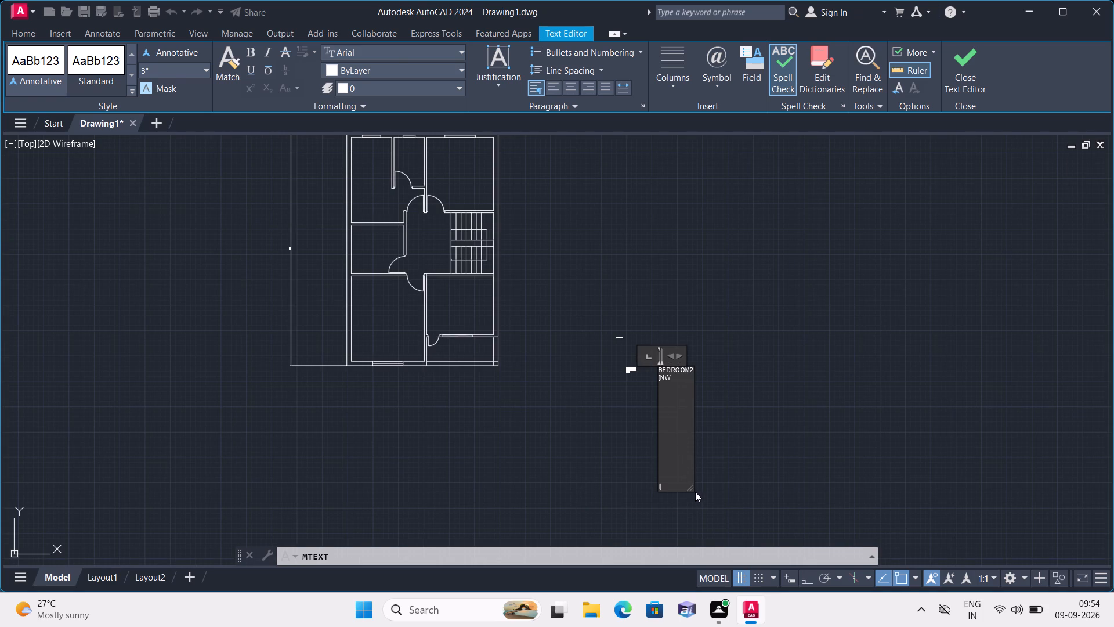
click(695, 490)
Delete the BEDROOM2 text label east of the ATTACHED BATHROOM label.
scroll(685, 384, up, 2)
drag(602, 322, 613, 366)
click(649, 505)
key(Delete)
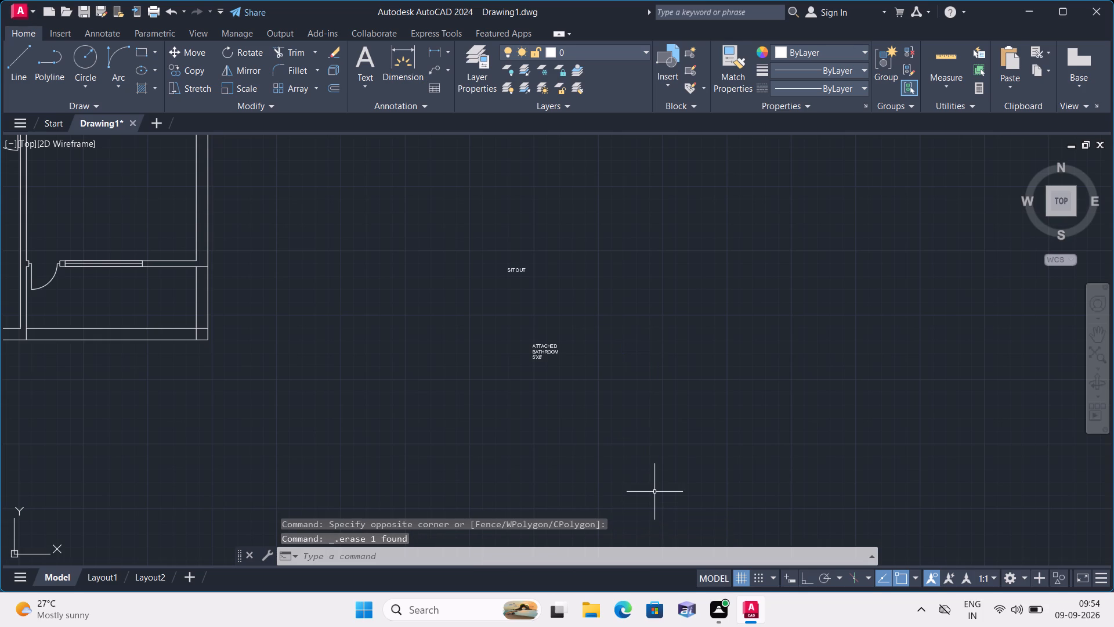
Add a two-line multiline text label reading BEDROOM2{NW}, 11'X12' southeast of the ATTACHED BATHROOM label.
text(MT)
key(space)
triple_click(633, 391)
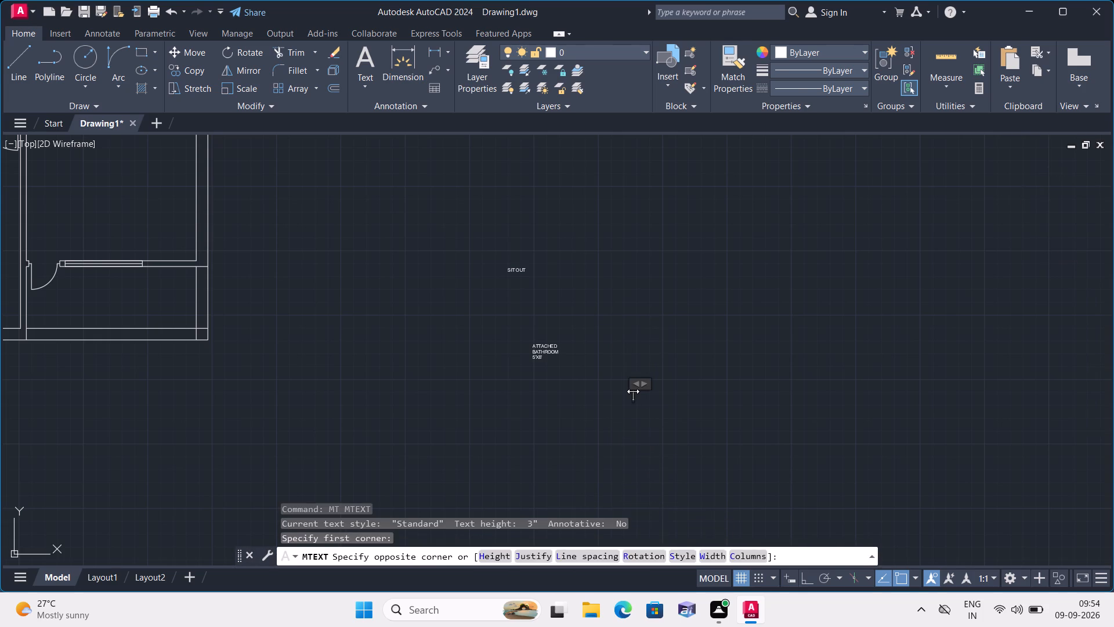
text(BEDROOM2)
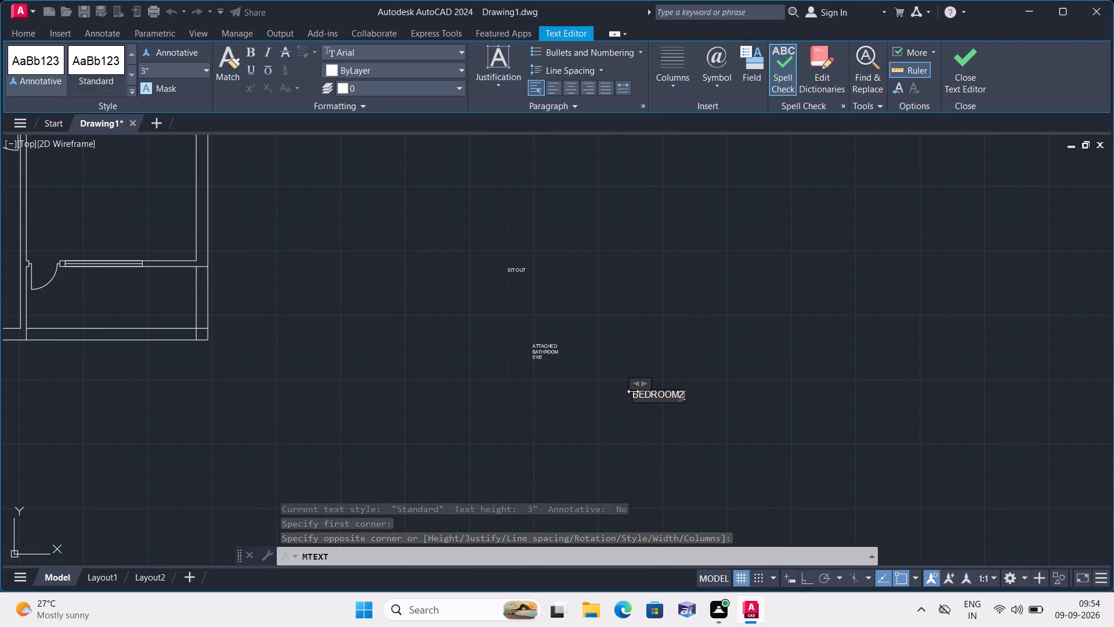
key(shift+braceleft)
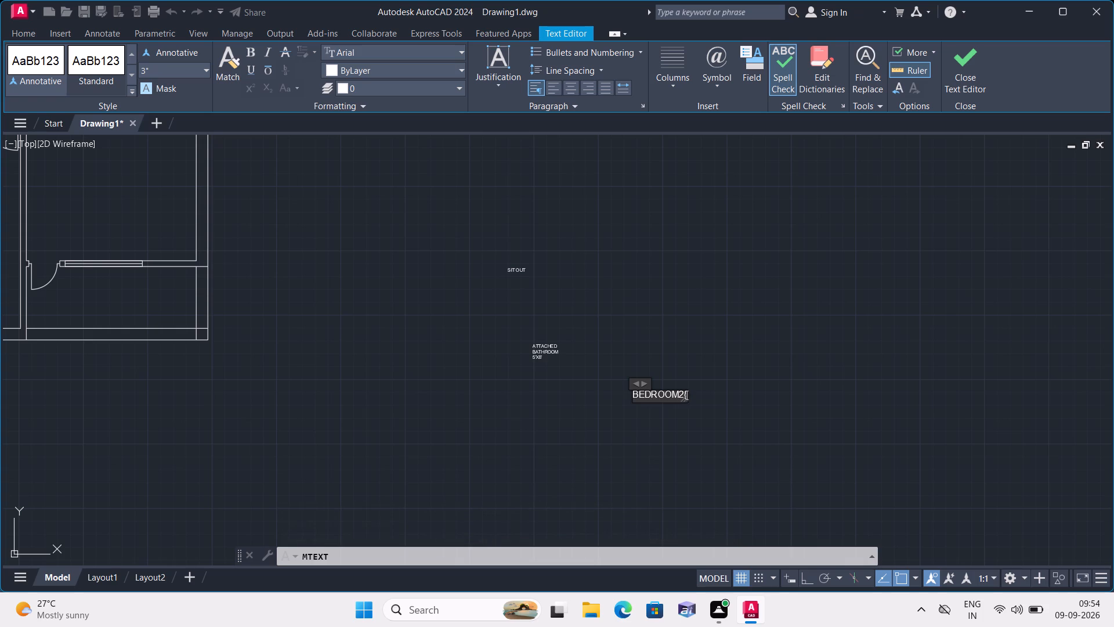
text(NW)
key(shift+braceright)
key(Return)
text(11'X)
text(12')
click(641, 420)
Add a three-line multiline text label reading COMMON, BATHROOM, 5'X8' southwest of the BEDROOM2 label.
middle_drag(614, 429, 611, 397)
key(space)
triple_click(569, 407)
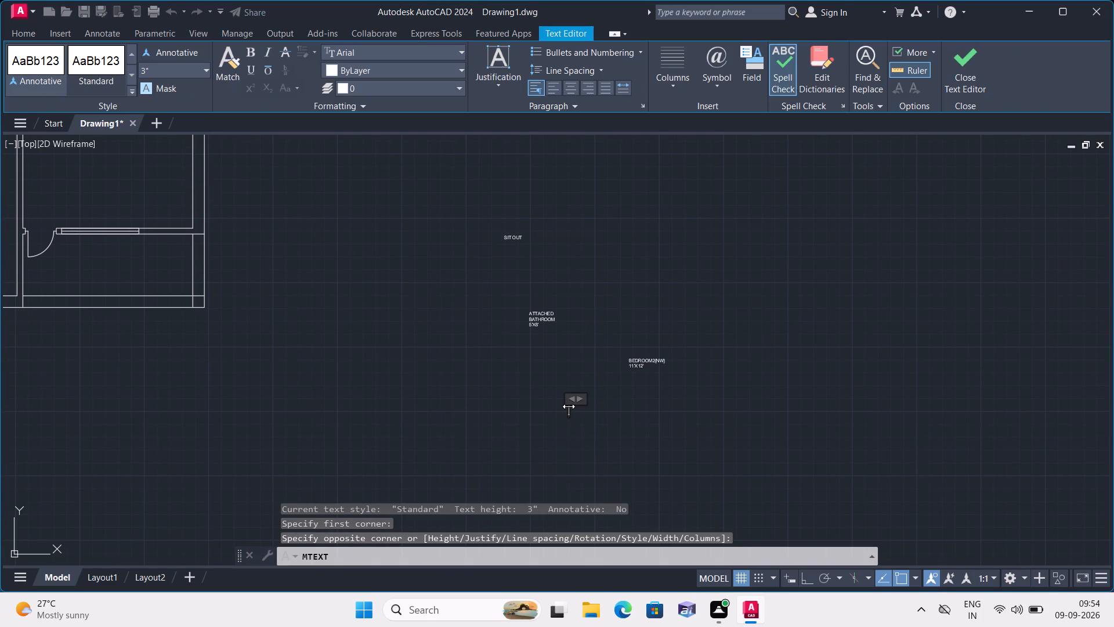
text(COMMON)
key(space)
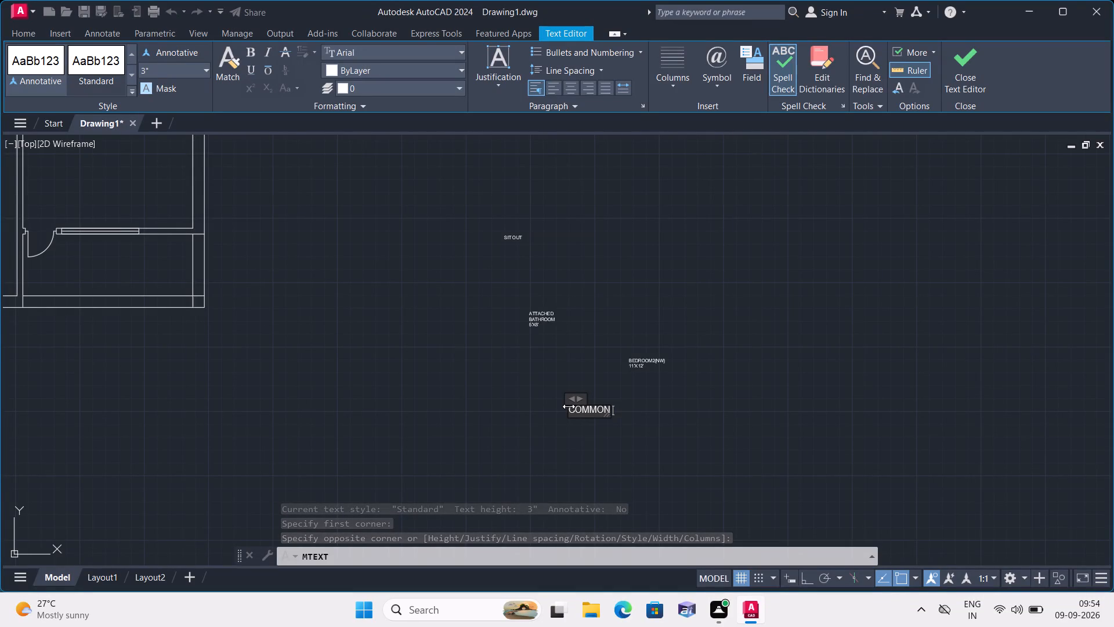
key(Return)
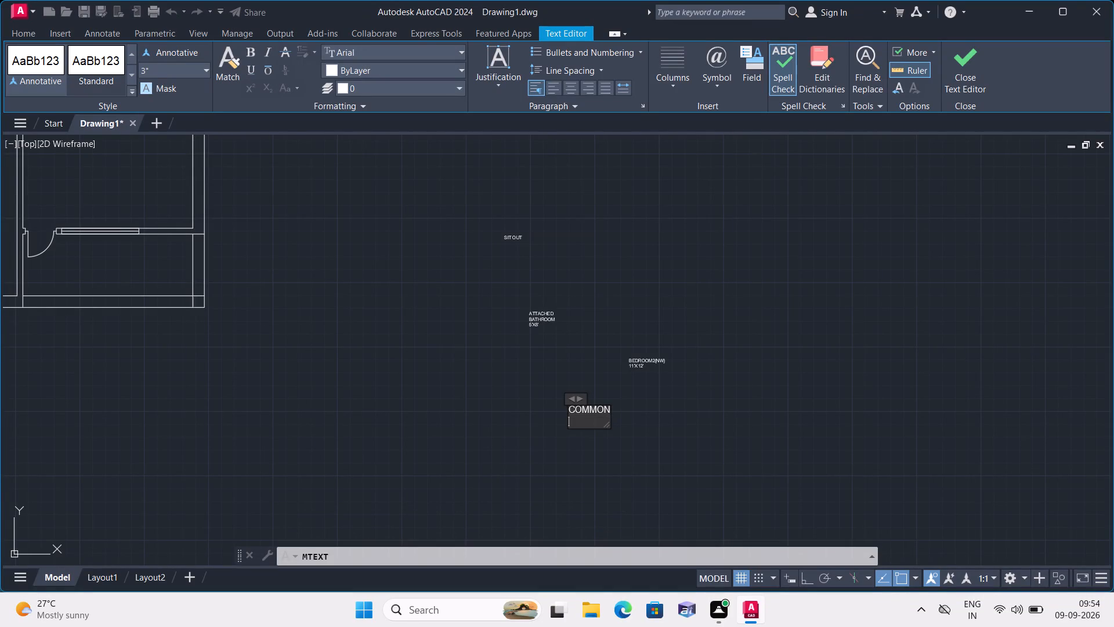
text(BATHROOM)
key(Return)
key(5)
text('X8')
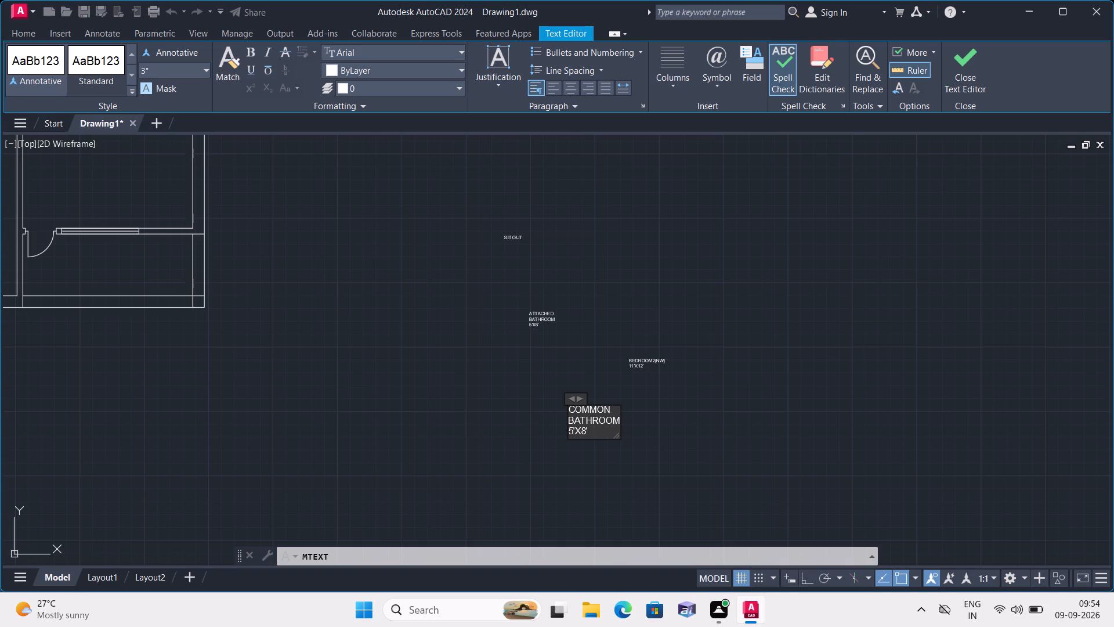
click(570, 451)
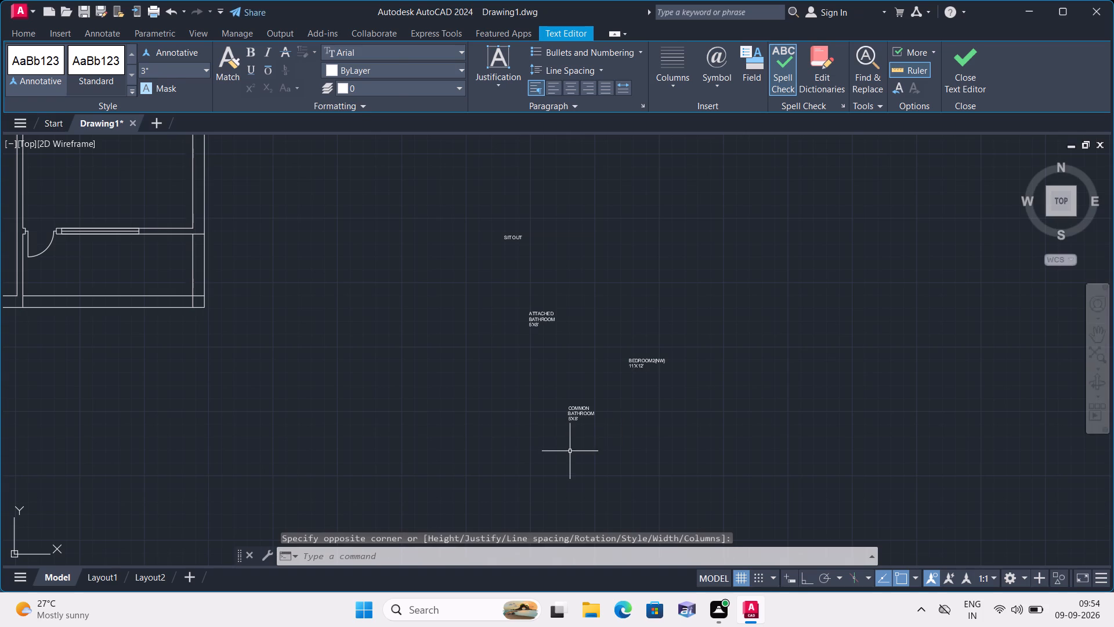
Add a two-line multiline text label reading MASTER BEDROOM{SW}, 12'X14' between the ATTACHED BATHROOM and COMMON BATHROOM labels.
key(space)
triple_click(506, 387)
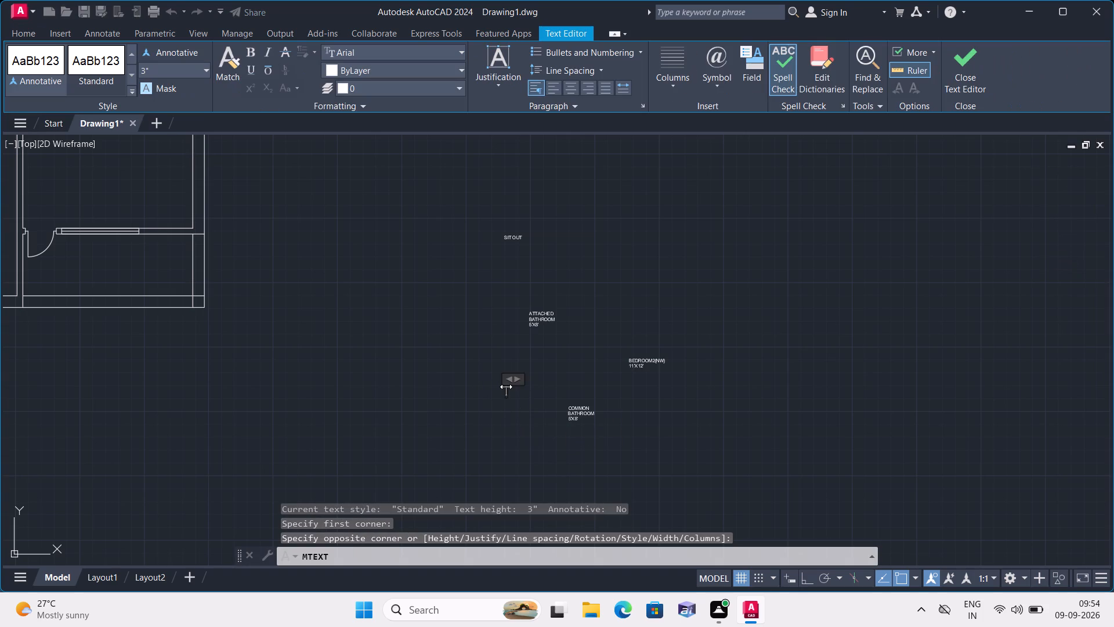
text(MASTER)
key(space)
text(BEDROOM)
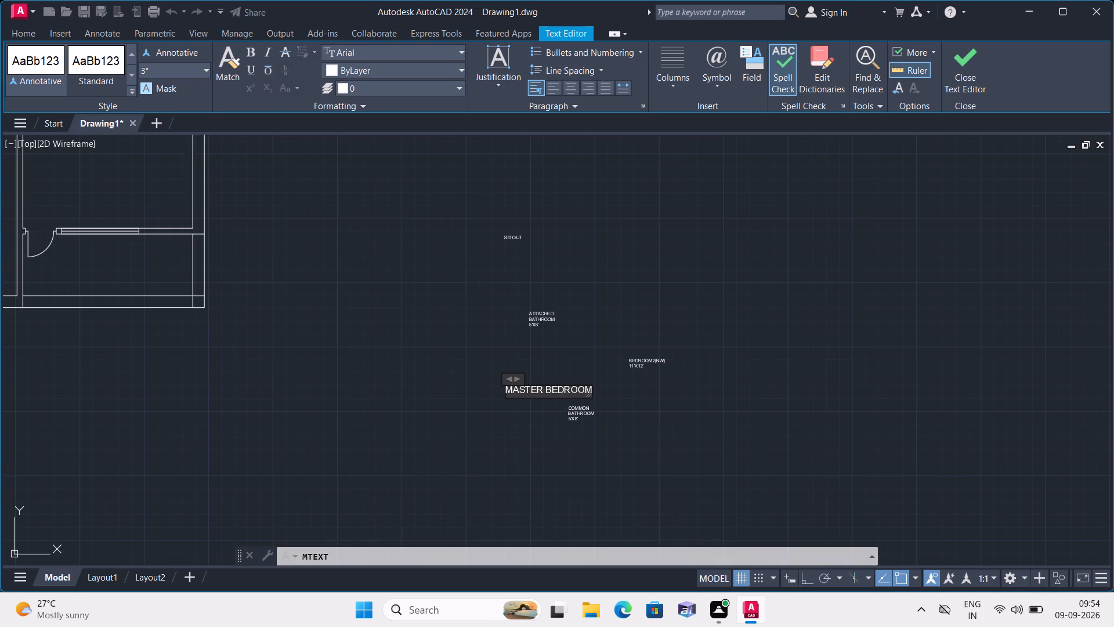
key(shift+braceleft)
key(s)
key(w)
key(shift+braceright)
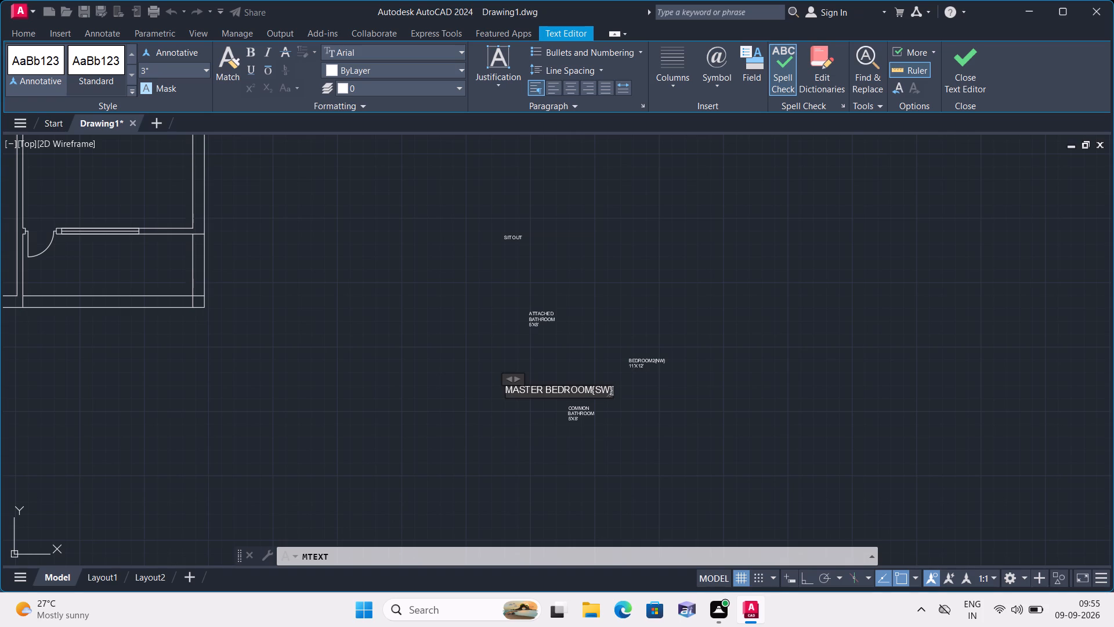
key(Return)
text(12)
key(apostrophe)
text(X14')
click(523, 475)
Add a two-line multiline text label reading FAMILY LIVING, 10'X12' south of the COMMON BATHROOM label.
scroll(524, 456, up, 1)
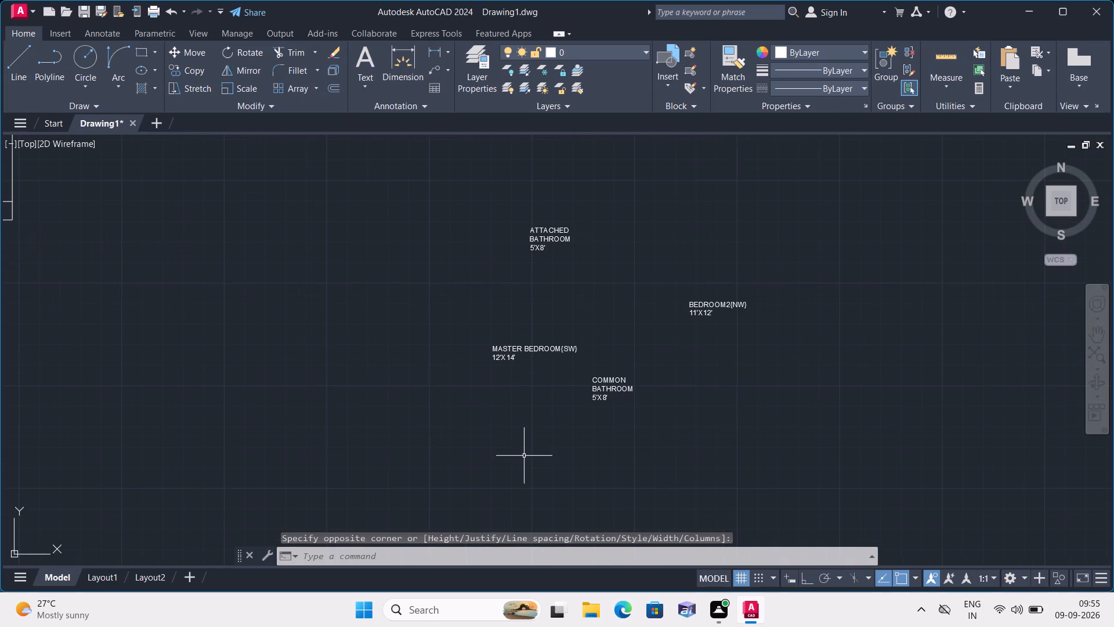
scroll(521, 445, down, 2)
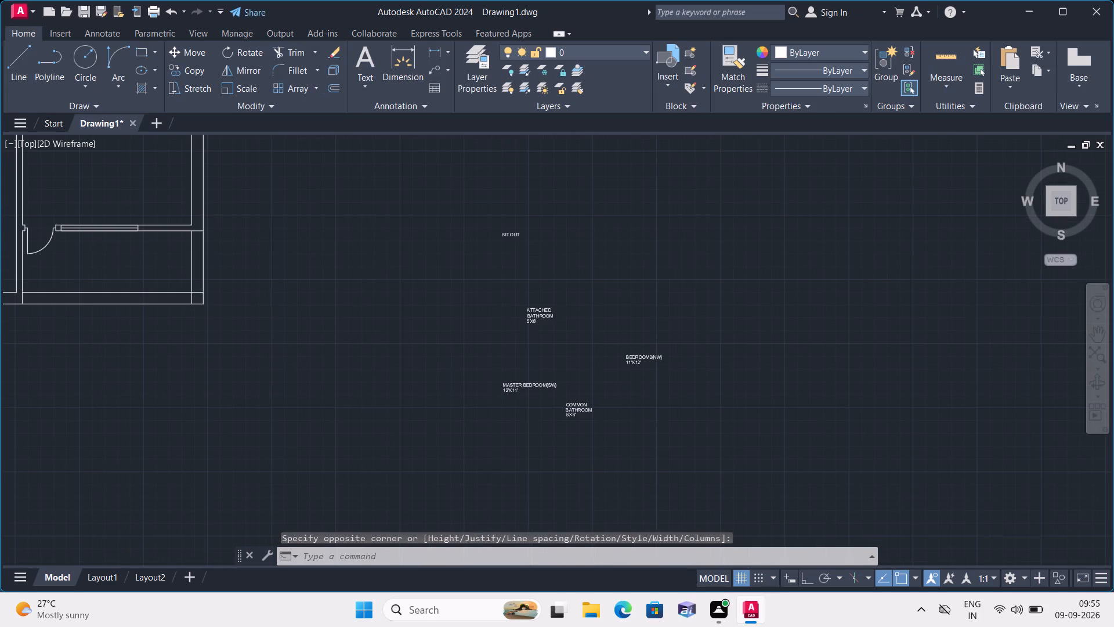
middle_drag(520, 453, 504, 403)
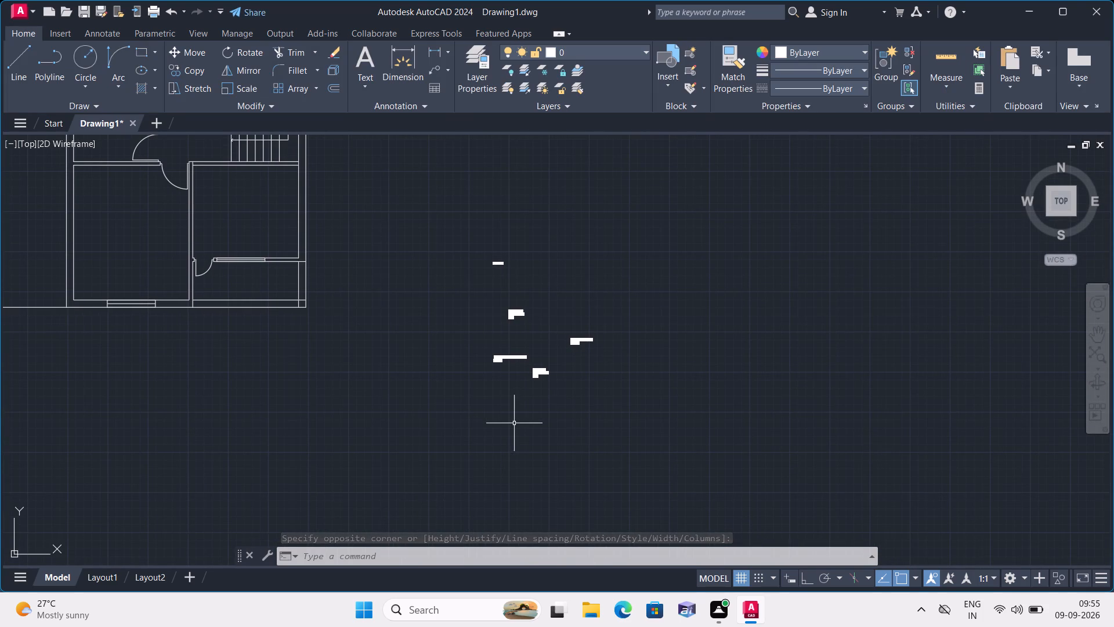
key(space)
double_click(544, 456)
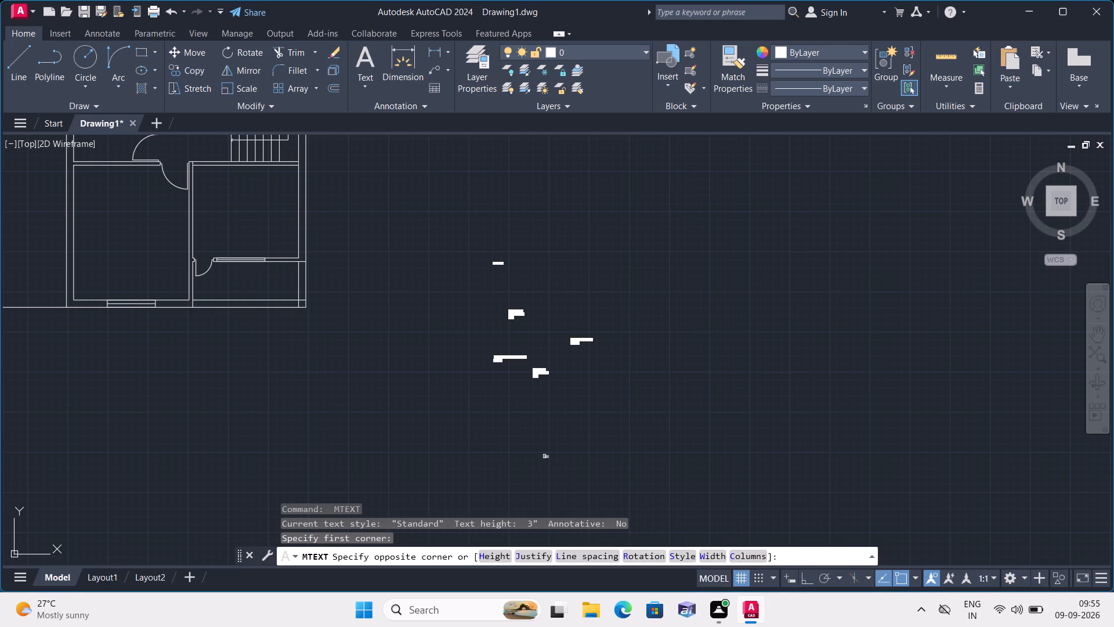
click(544, 456)
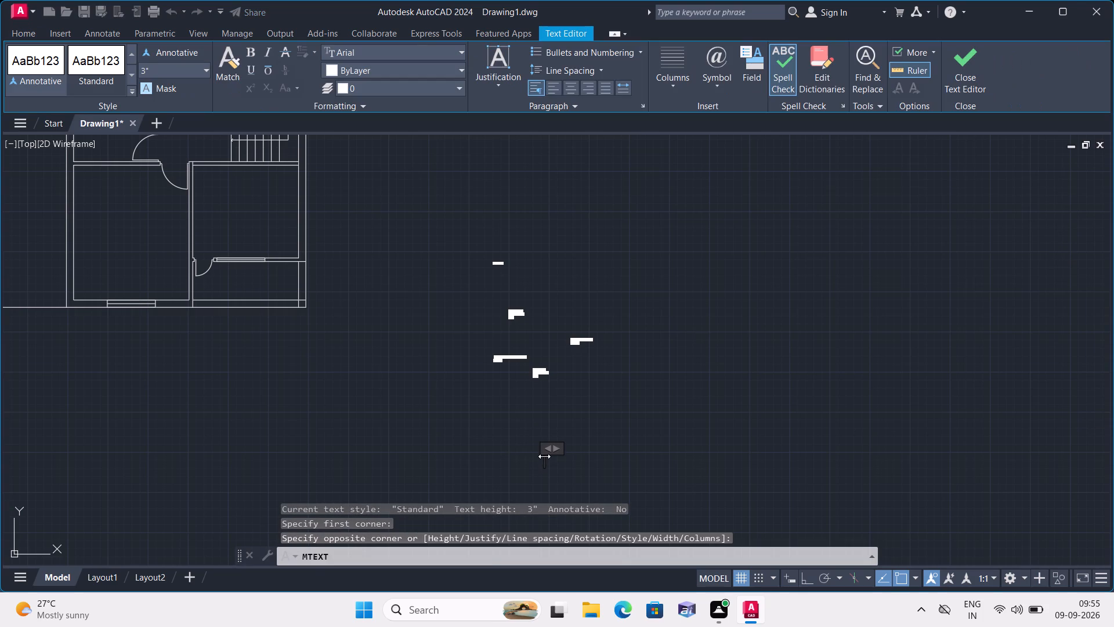
text(FAMILY)
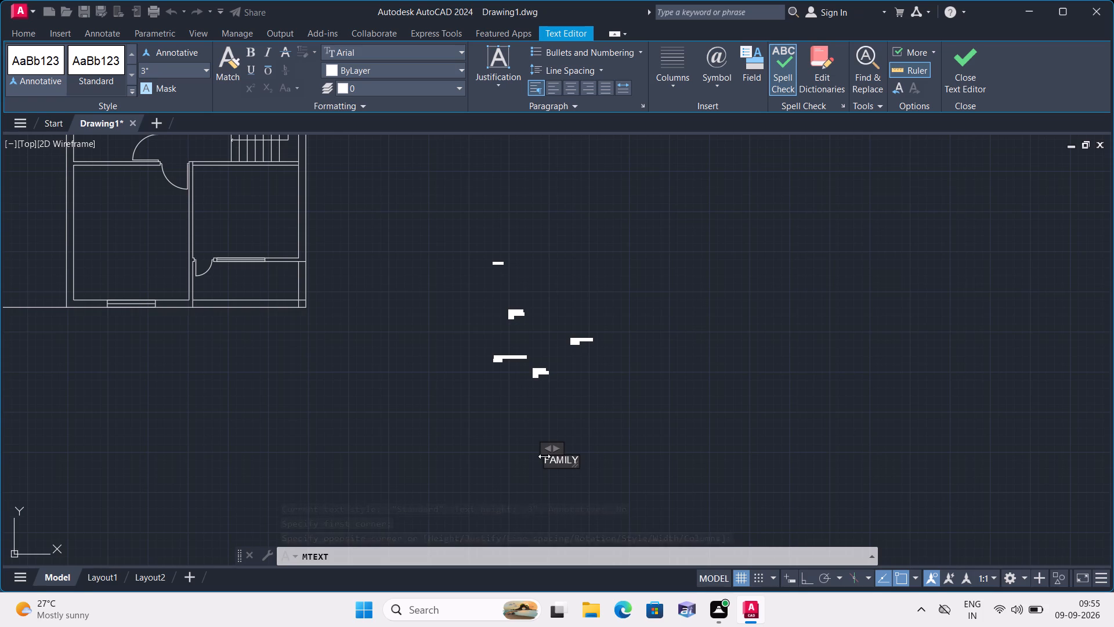
key(space)
text(LIVING)
key(Return)
text(10')
text(X12')
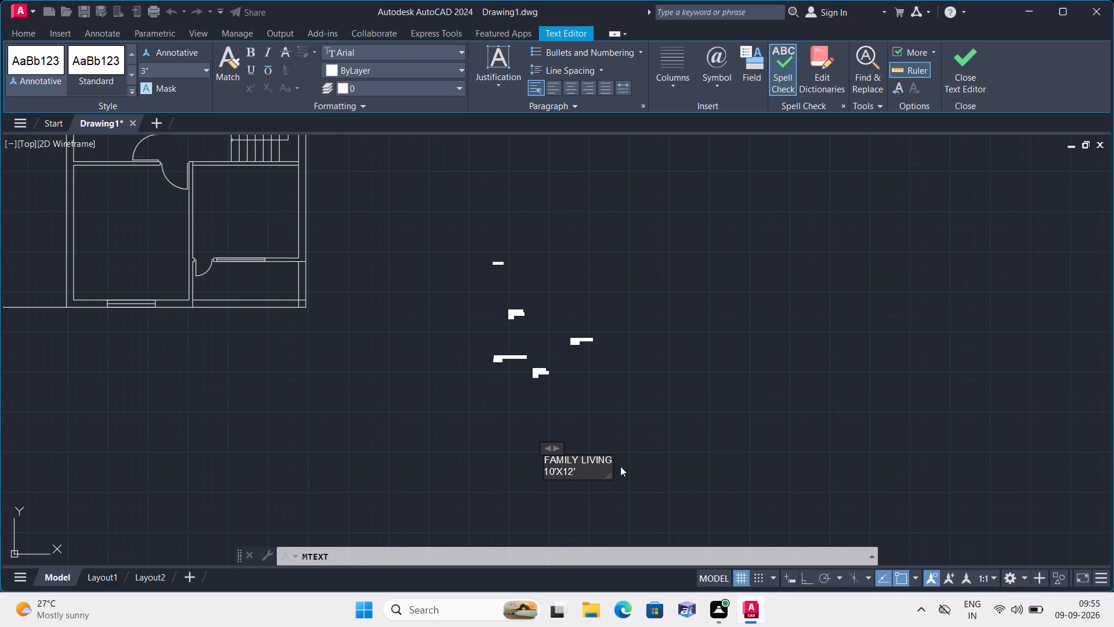
click(630, 469)
Add a two-line multiline text label reading BALCONY{east}, 5'X10' northeast of the FAMILY LIVING label.
key(space)
triple_click(629, 403)
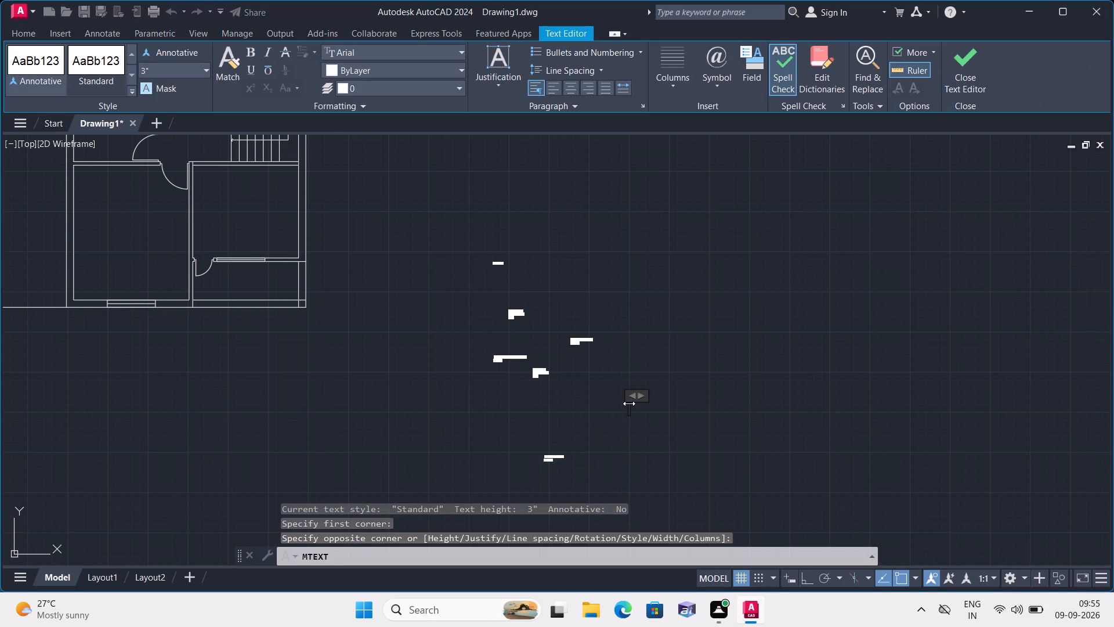
text(BALCONY)
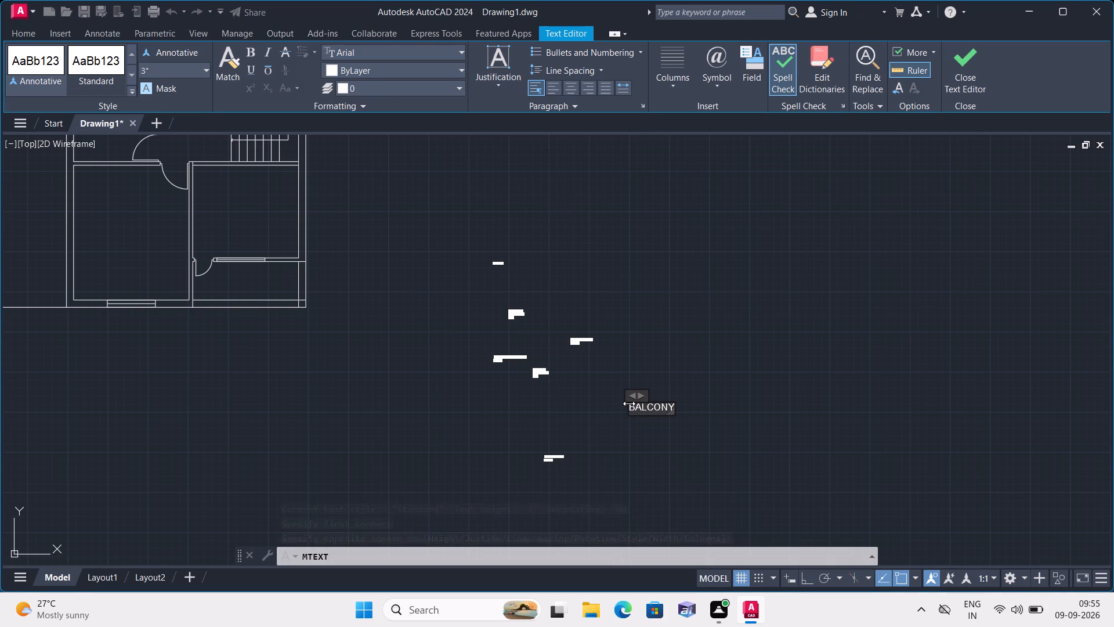
text({east)
key(shift+braceright)
key(Return)
key(5)
text('X10)
key(apostrophe)
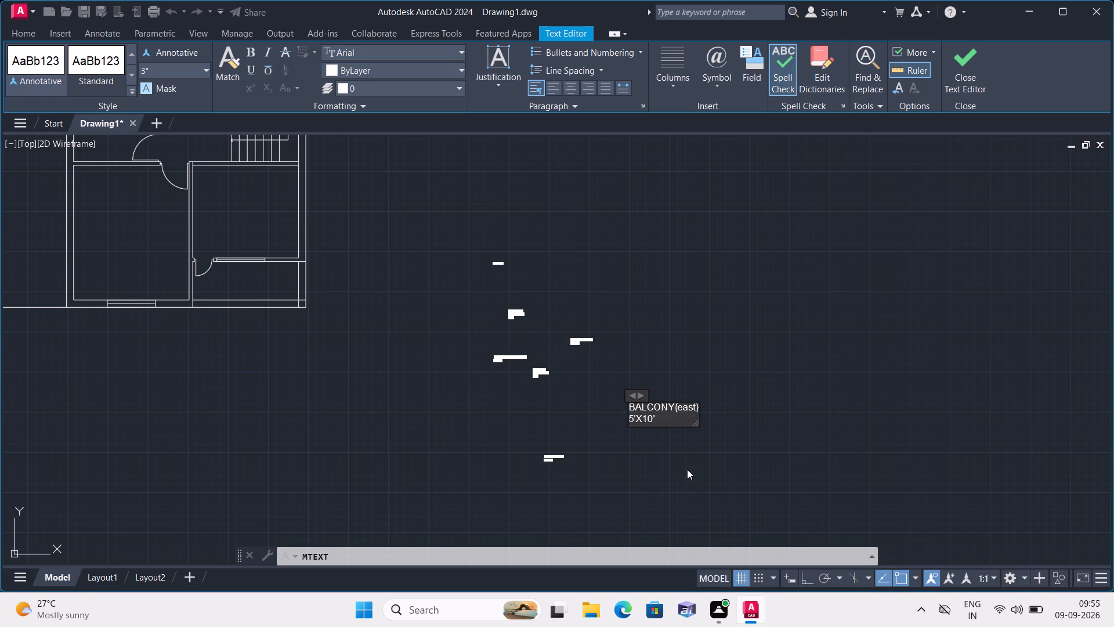
click(685, 467)
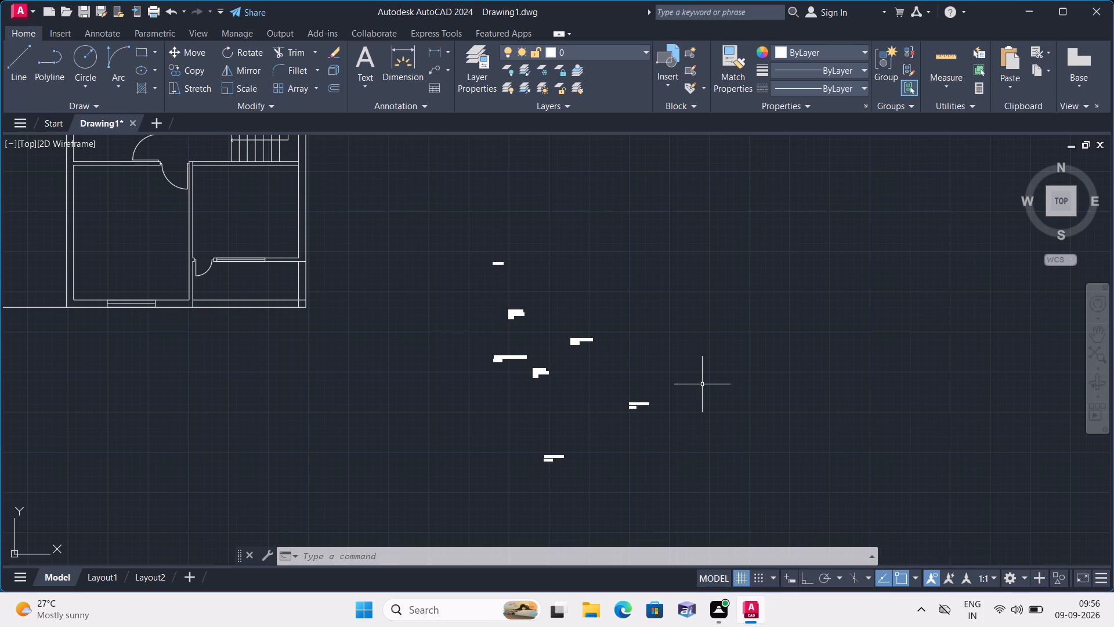
Add a two-line multiline text label reading VOID ABOVE LIVING, {DOUBLE HEIGHT FEEL} northeast of the BALCONY label.
key(space)
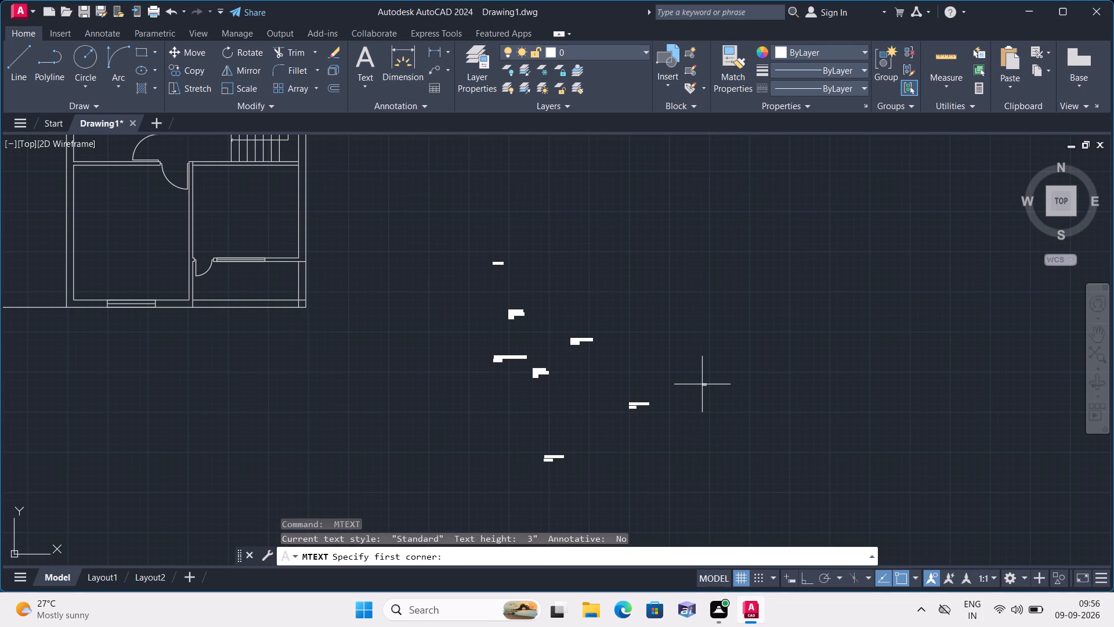
double_click(702, 384)
click(702, 384)
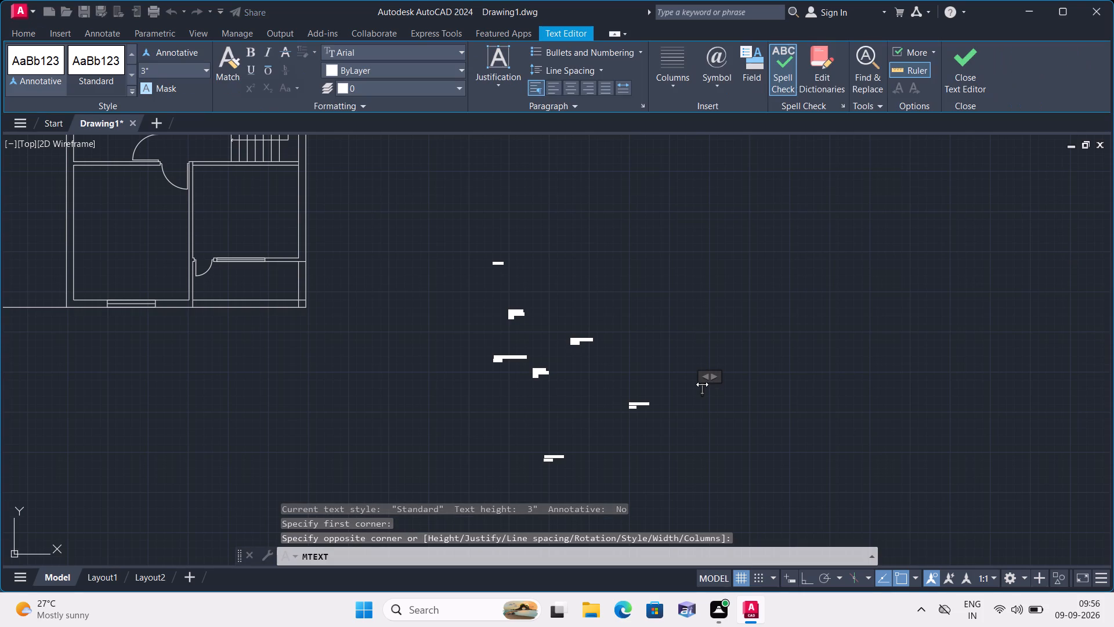
text(VOID)
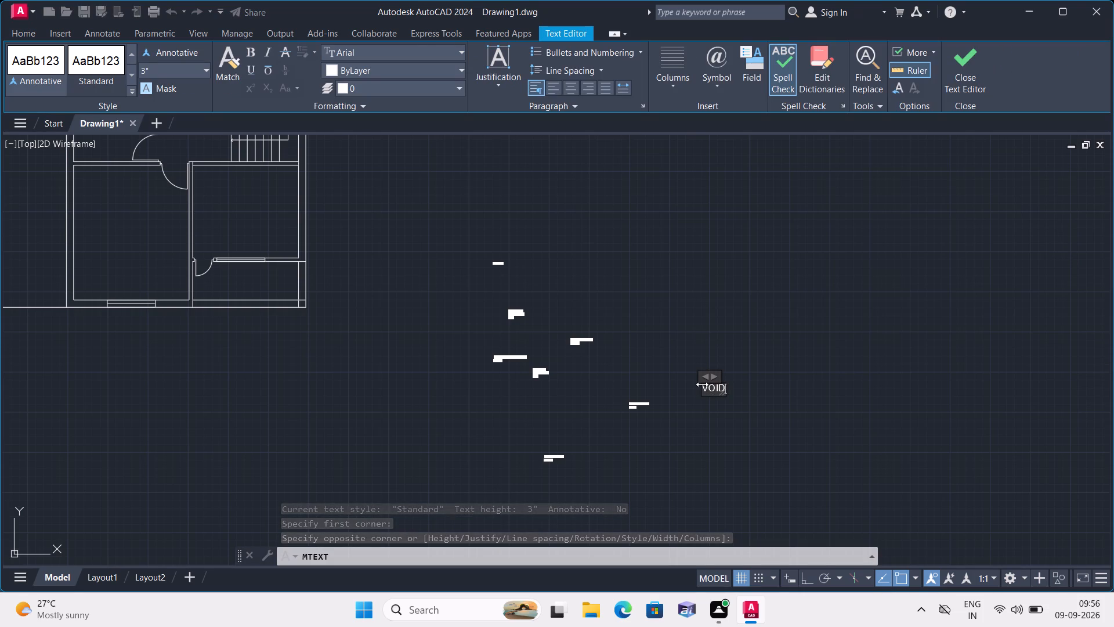
key(space)
text(ABOVE)
key(space)
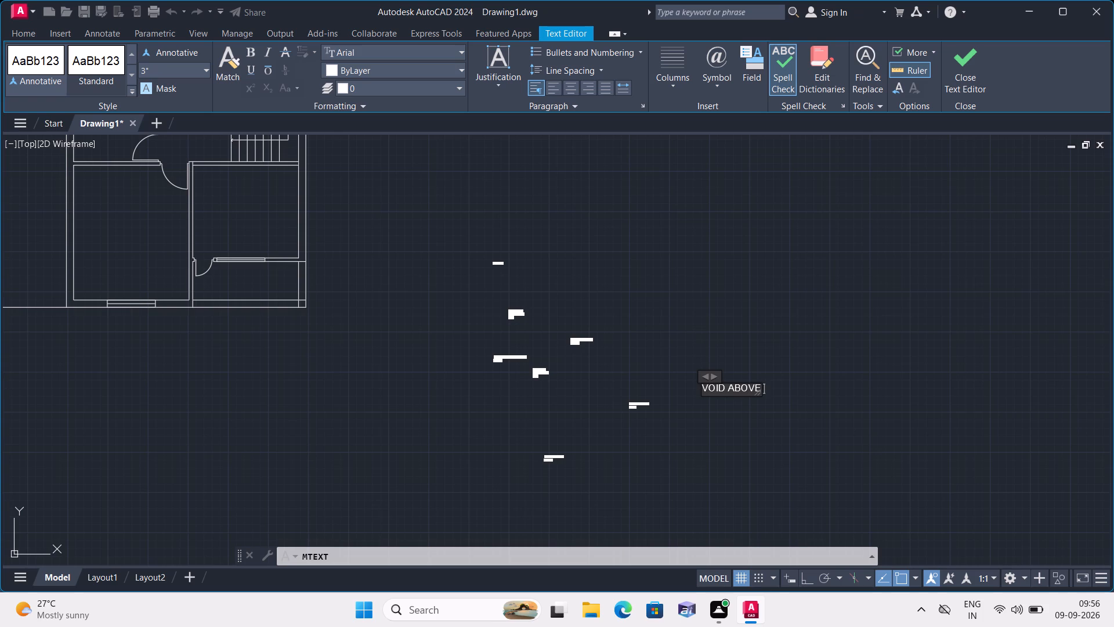
text(LIVING)
key(Return)
text({DOUBLE)
key(space)
key(space)
key(space)
key(space)
key(space)
text(HEIGHT)
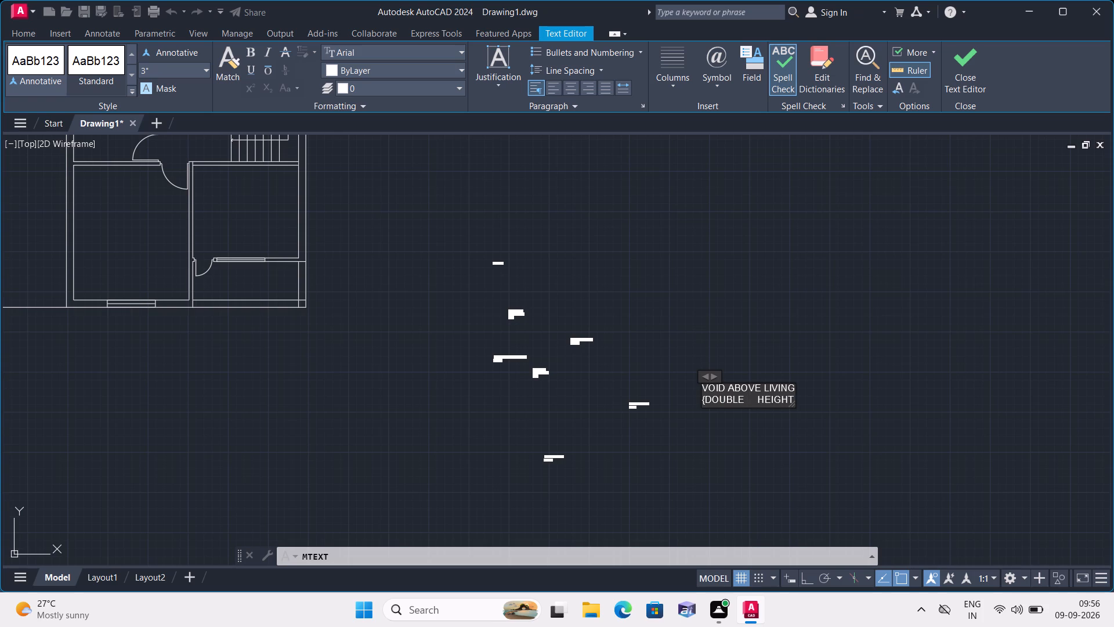
key(space)
text(FEEL)
key(shift+braceright)
click(716, 328)
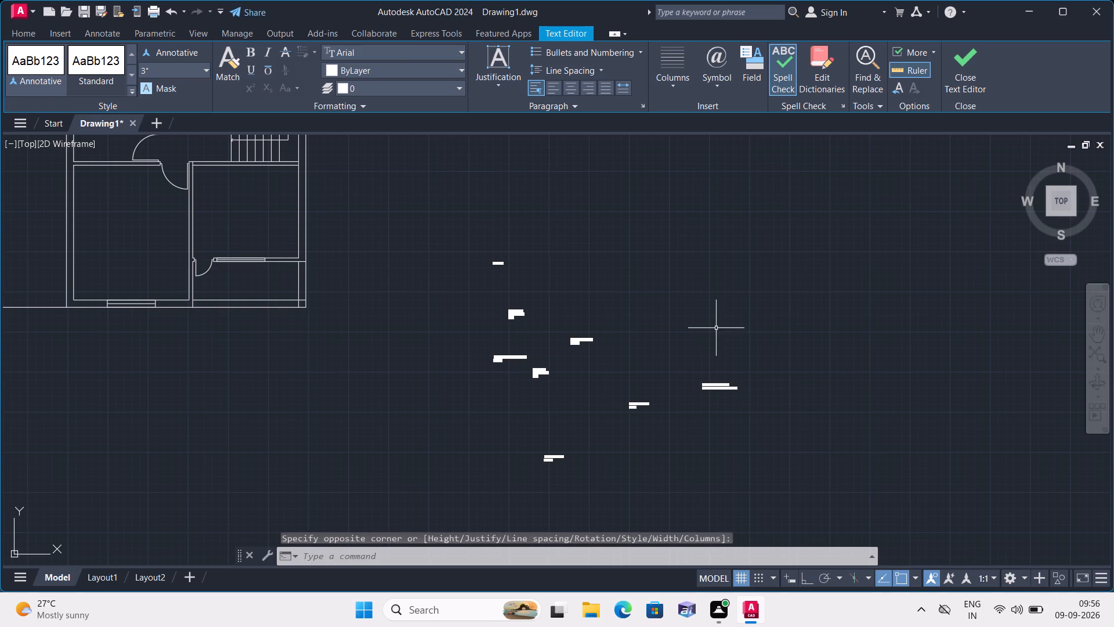
Add a multiline text title reading FIRST FLOOR PLAN below the plan's southeast corner.
middle_drag(252, 402, 287, 383)
key(space)
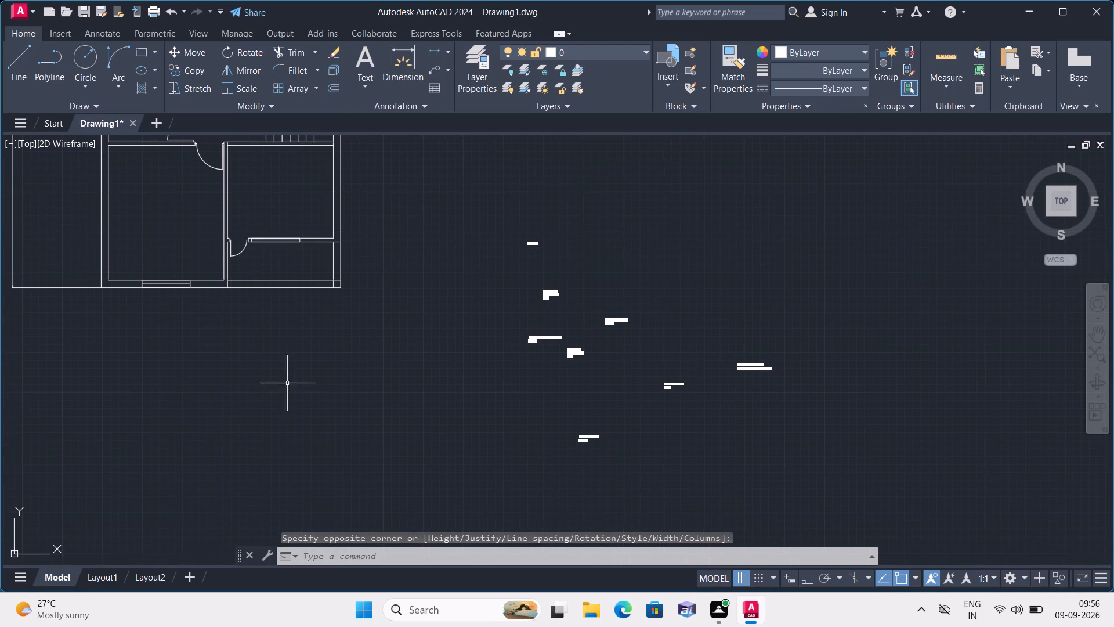
triple_click(337, 397)
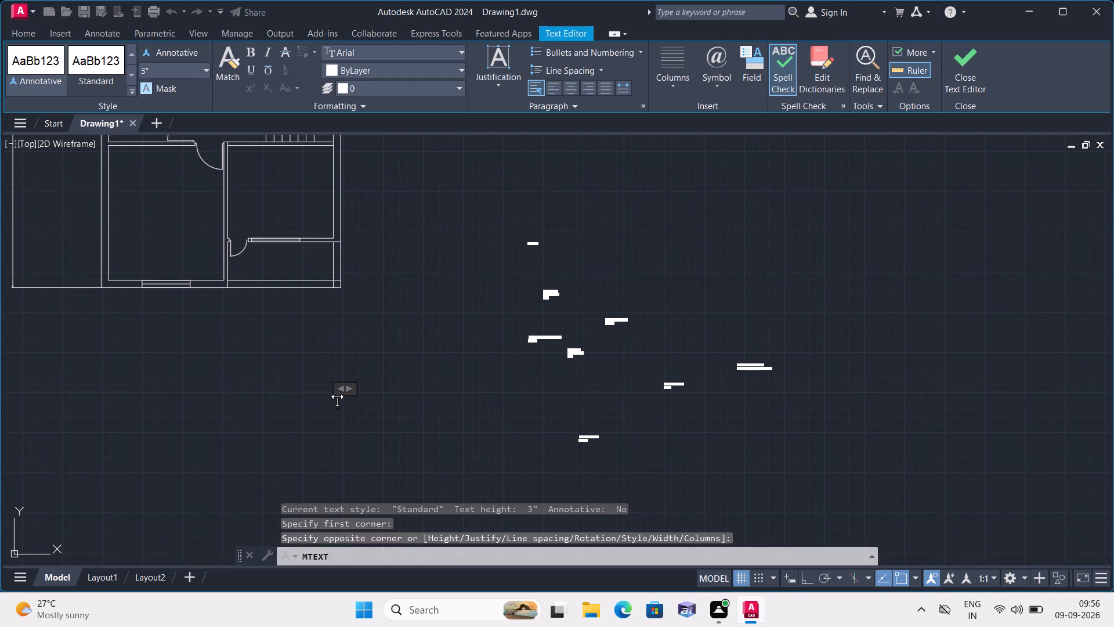
text(FIRST FLOOR PLAN)
click(358, 438)
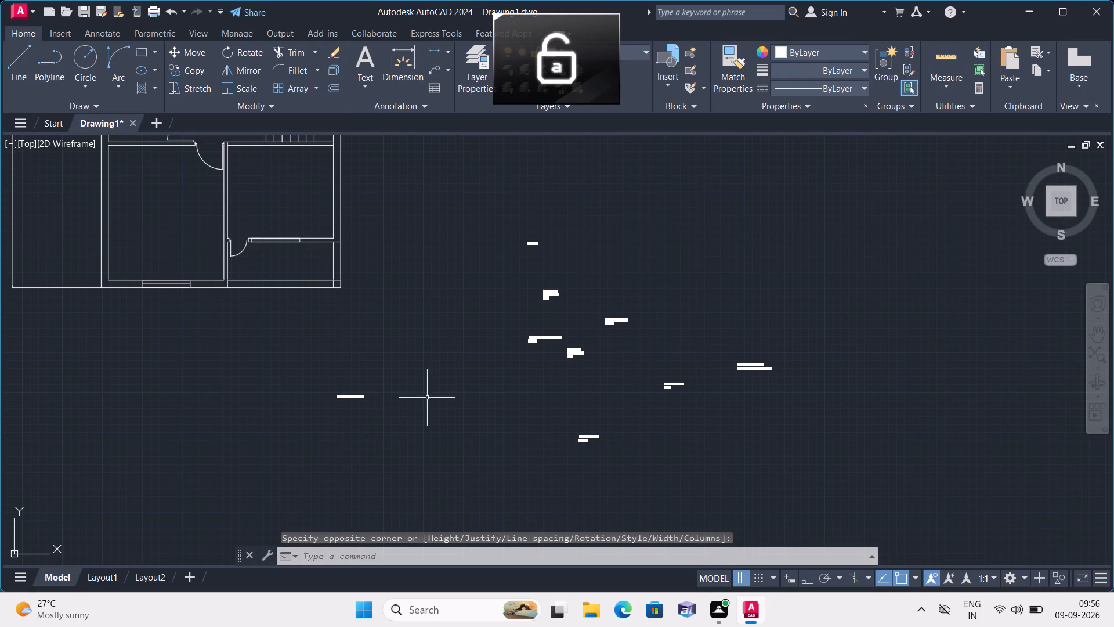
Select all the multiline text labels with Select Similar and set their text height to 6".
click(534, 339)
right_click(469, 377)
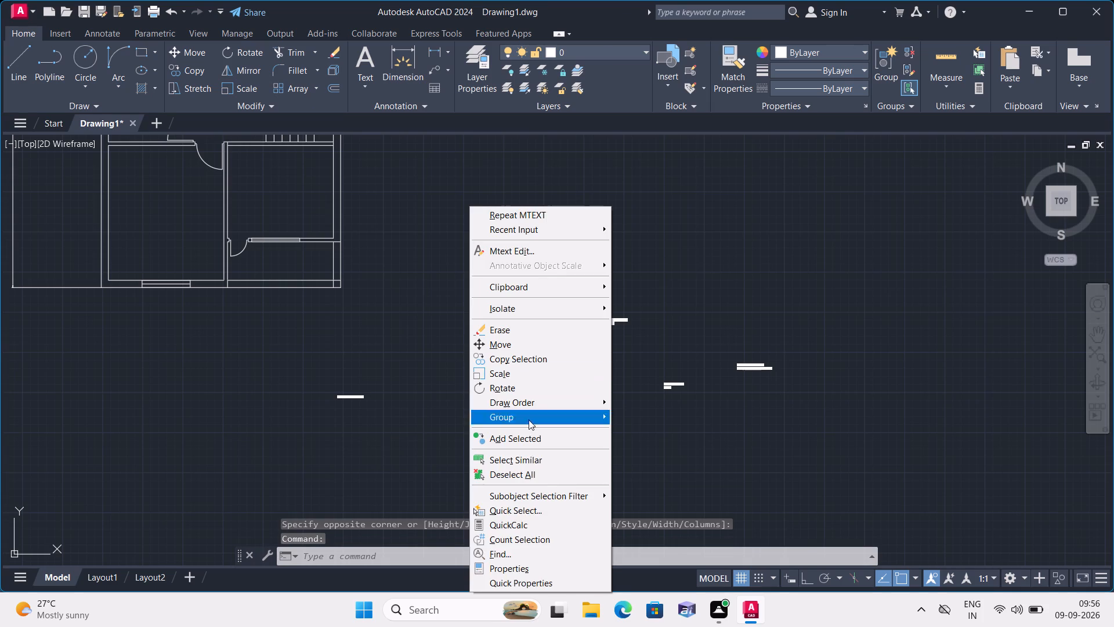
click(509, 461)
right_click(489, 453)
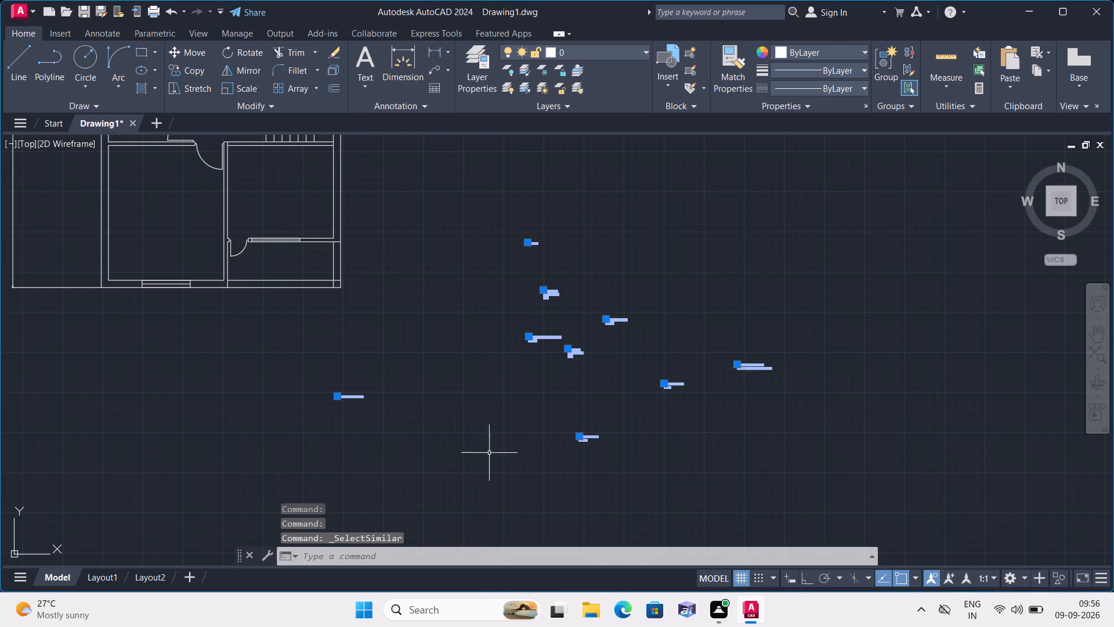
click(525, 428)
scroll(186, 351, down, 1)
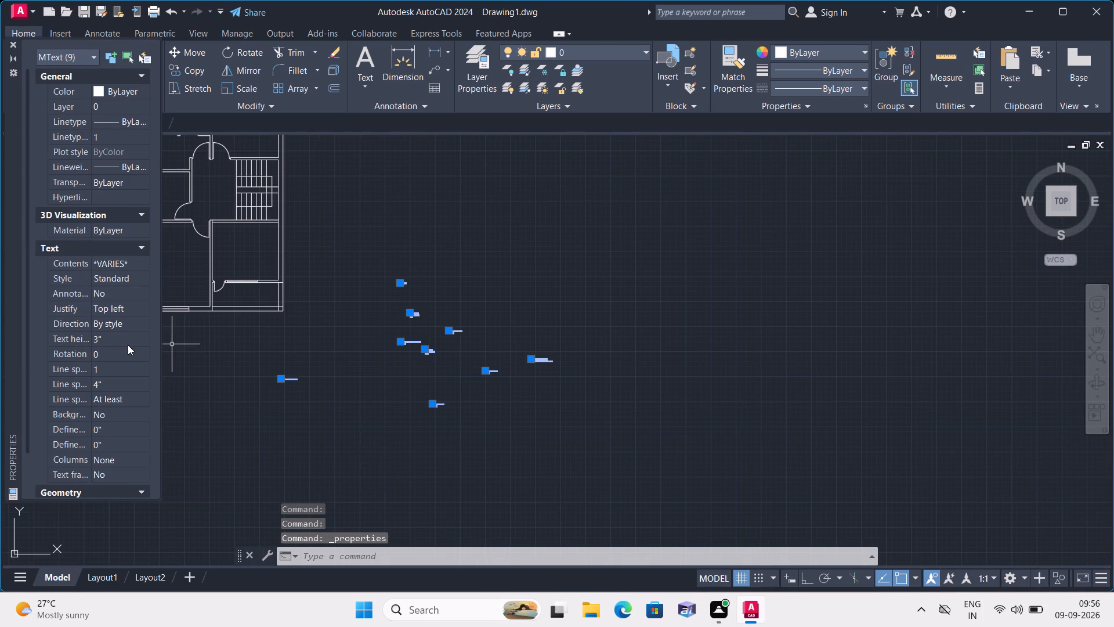
click(121, 338)
key(BackSpace)
key(6)
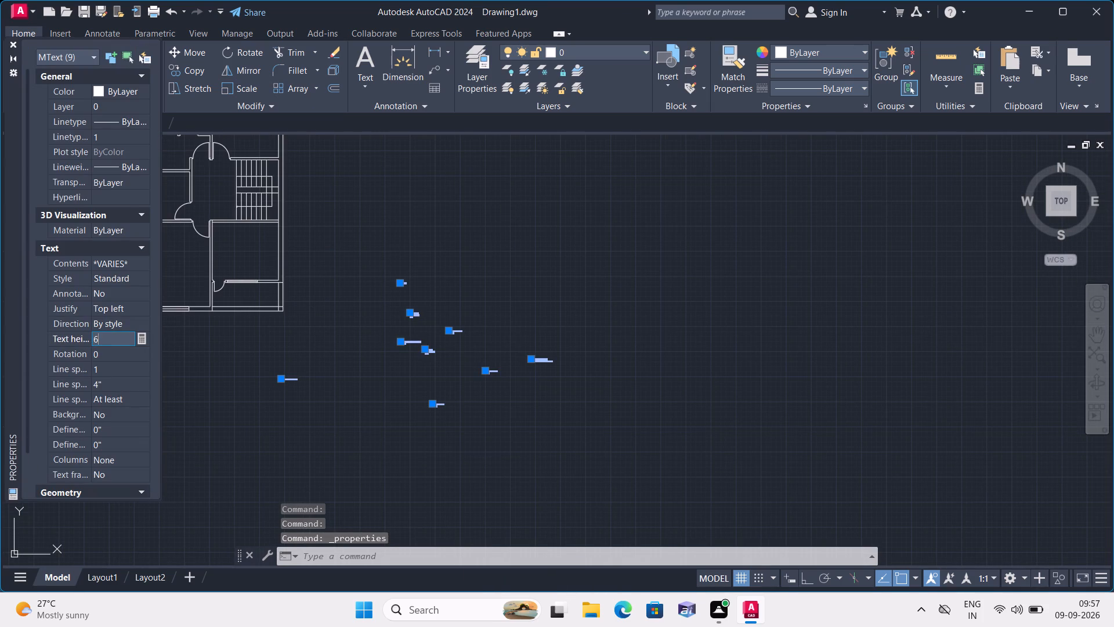
key(shift+quotedbl)
click(314, 394)
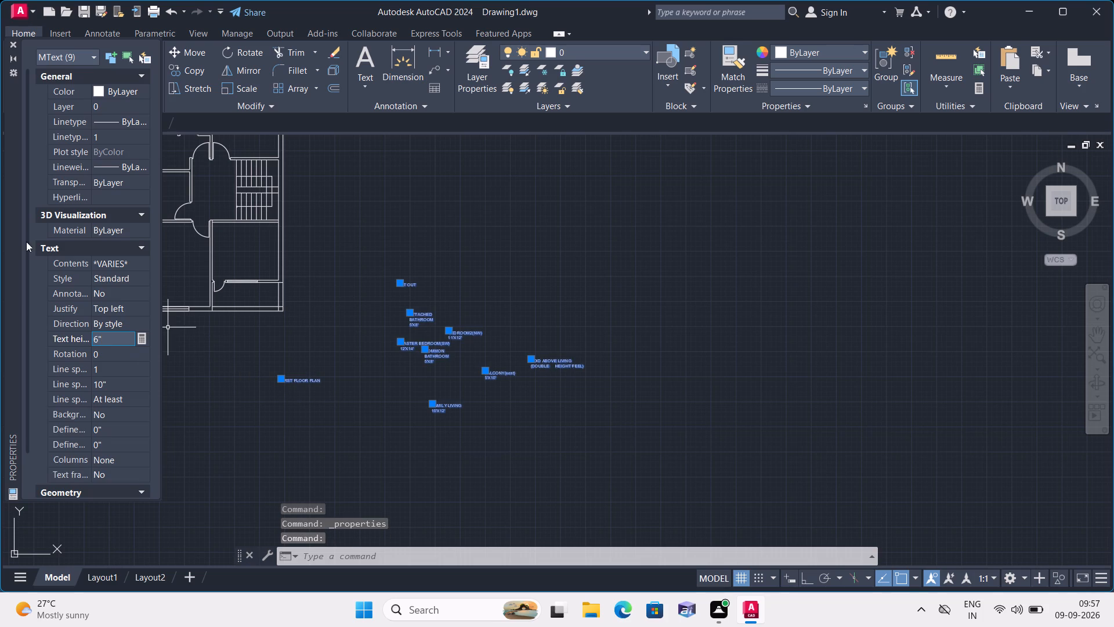
click(9, 43)
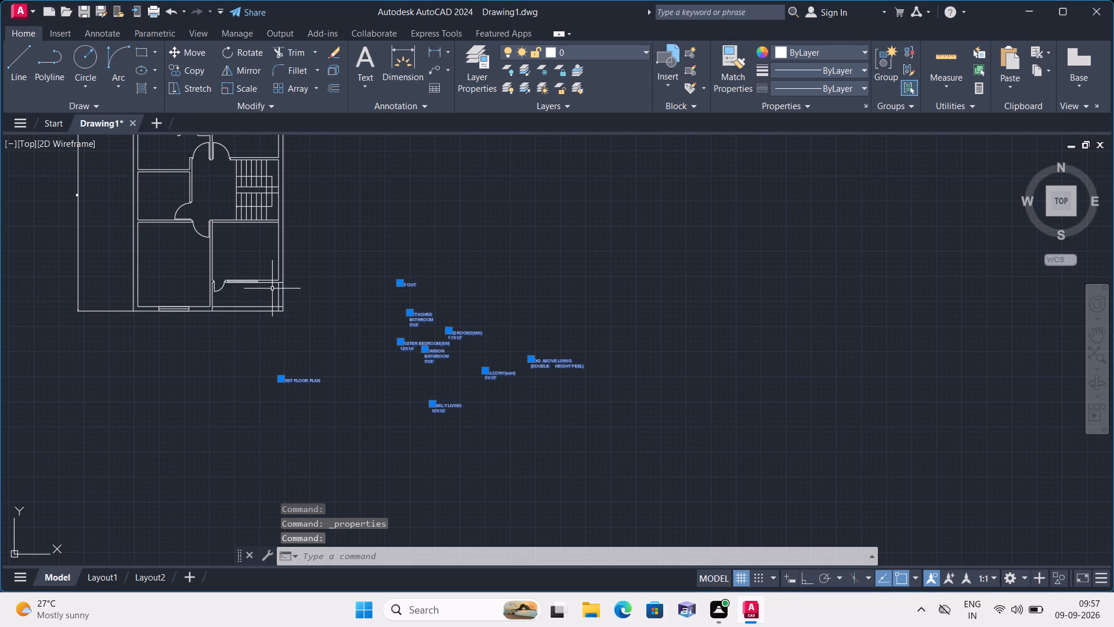
key(Escape)
Move the SIT OUT label into the lower part of the plan's northwest room.
scroll(389, 291, up, 2)
click(419, 275)
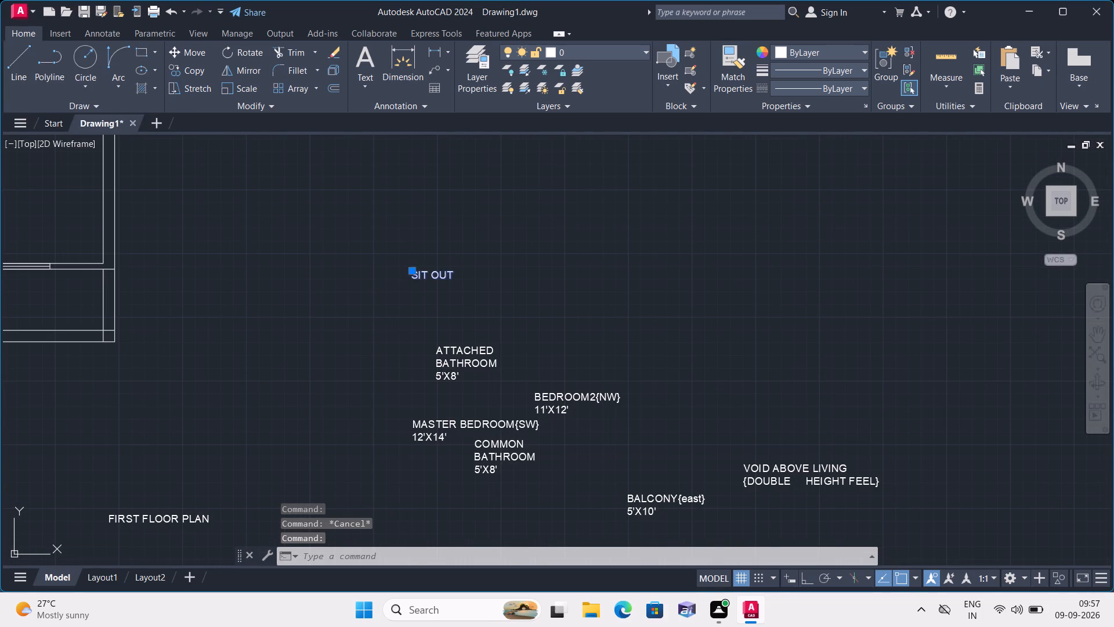
click(411, 272)
middle_drag(341, 259, 656, 440)
scroll(656, 441, down, 1)
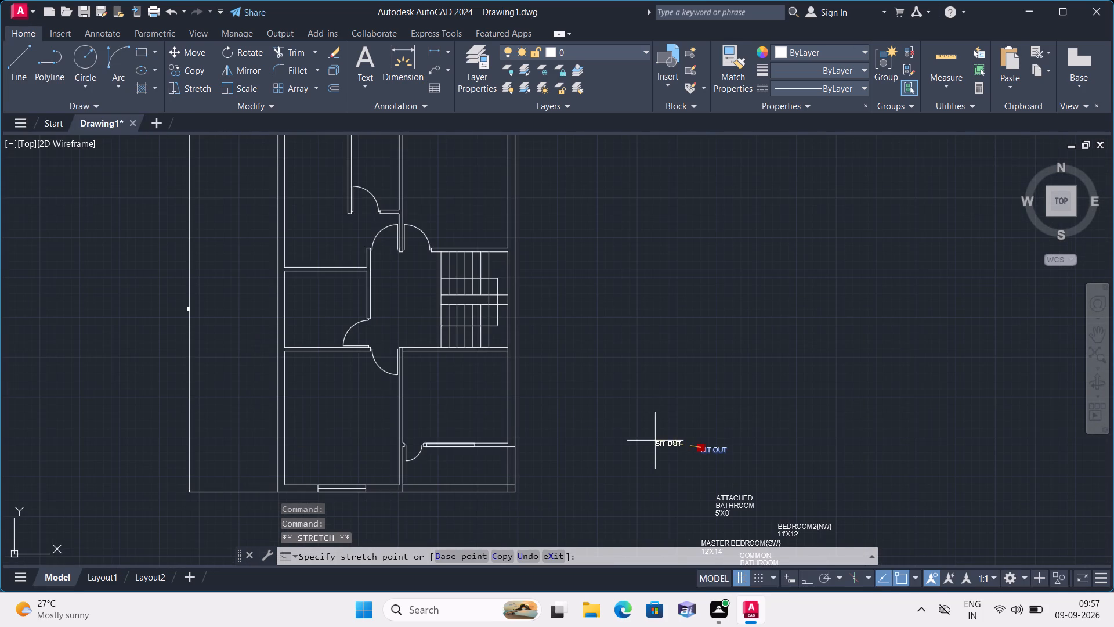
middle_drag(335, 310, 343, 331)
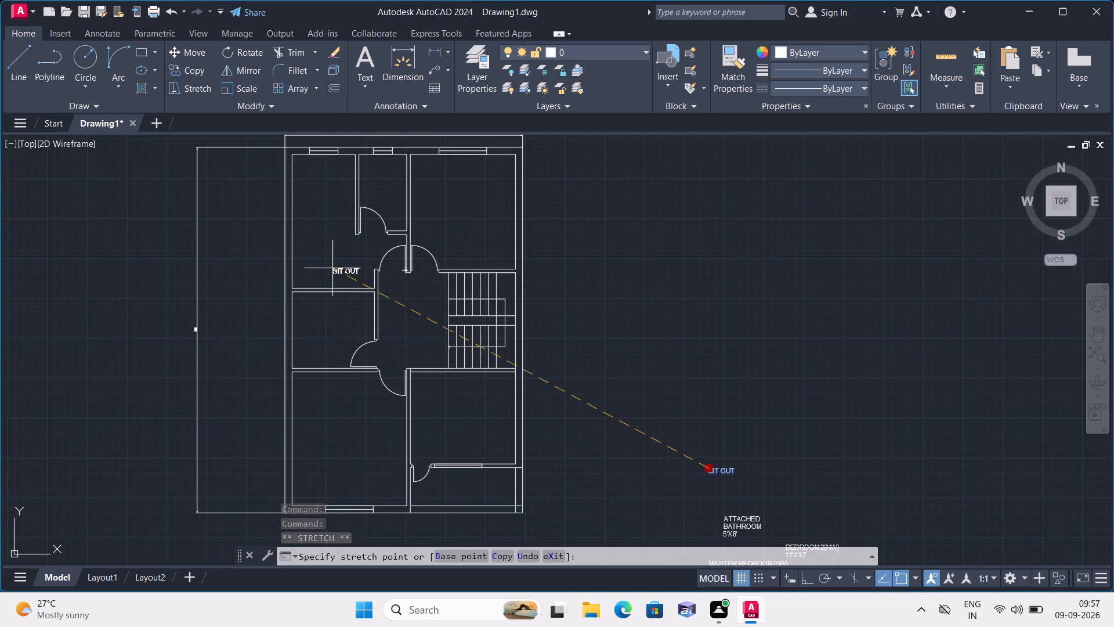
click(320, 269)
key(Escape)
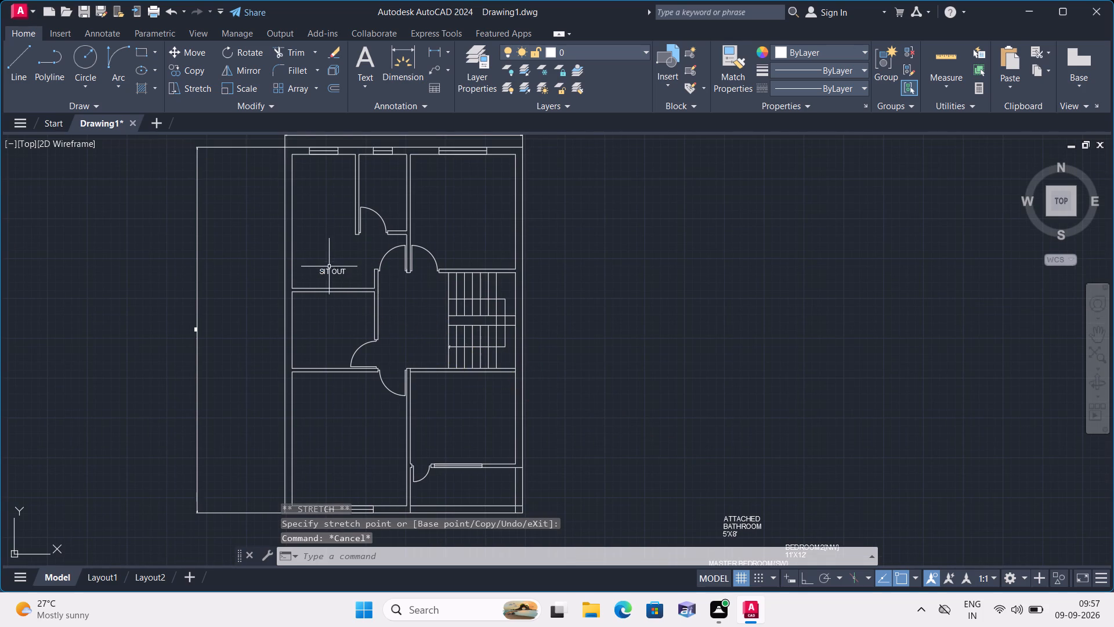
Copy the SIT OUT label from the northwest room into the narrow space at the plan's southeast corner.
click(331, 270)
click(194, 63)
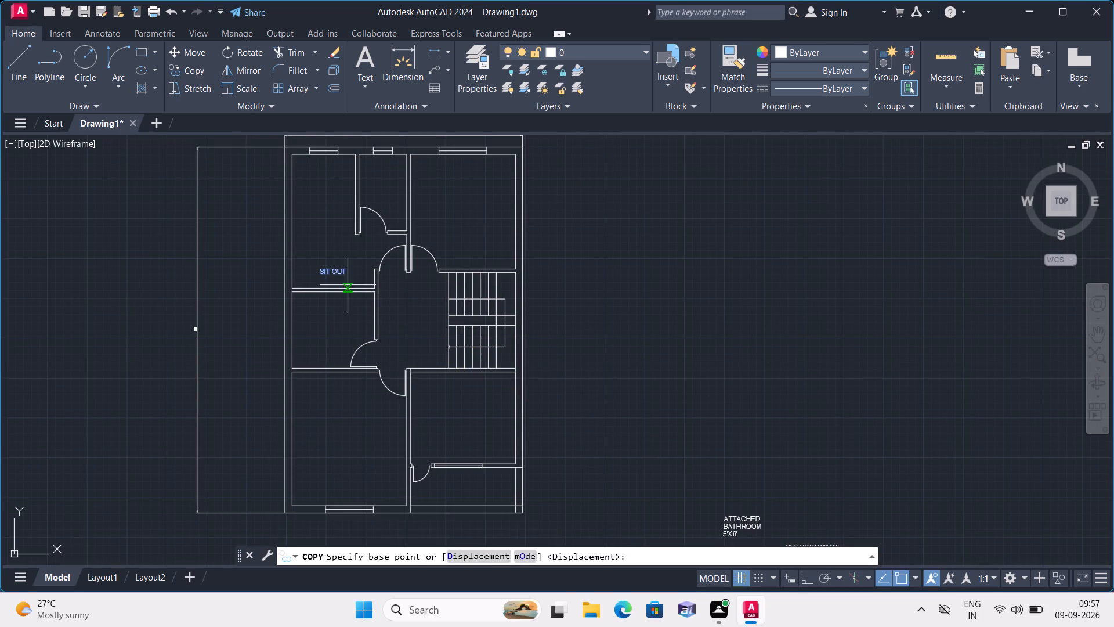
click(334, 268)
scroll(411, 402, down, 1)
middle_drag(411, 402, 417, 321)
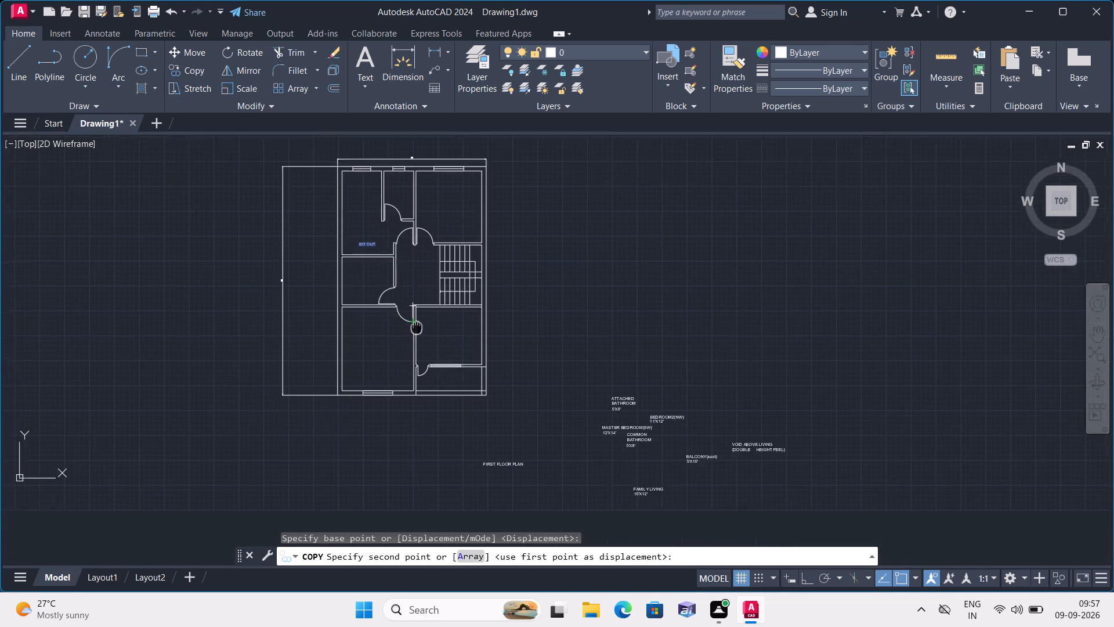
middle_drag(417, 321, 422, 296)
scroll(423, 291, down, 1)
scroll(459, 442, up, 1)
scroll(439, 290, up, 3)
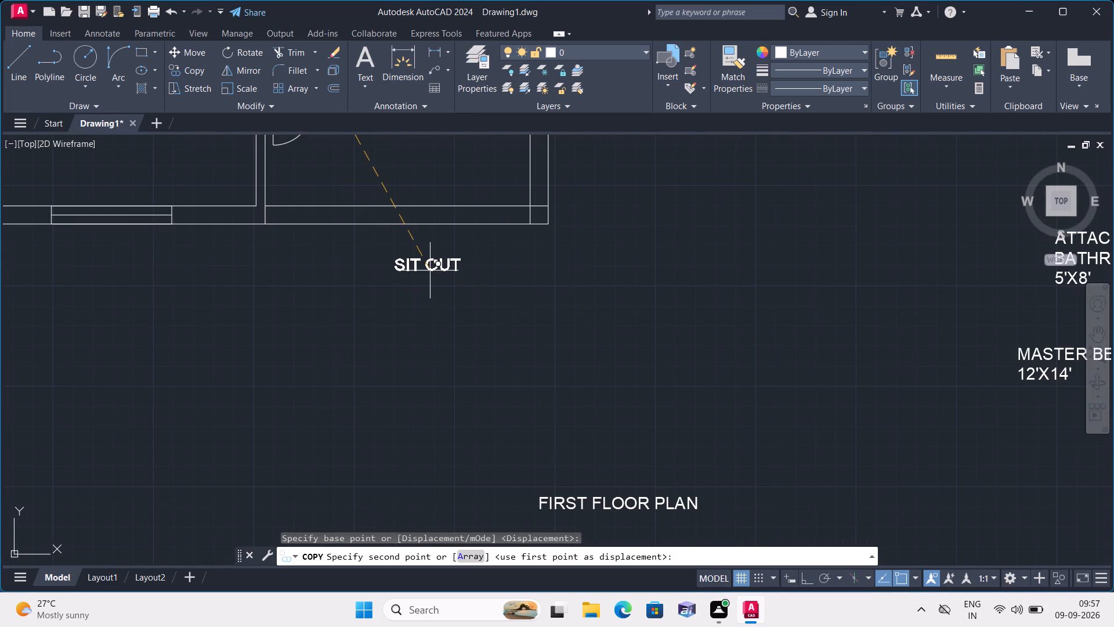
middle_drag(430, 271, 487, 418)
scroll(488, 420, down, 1)
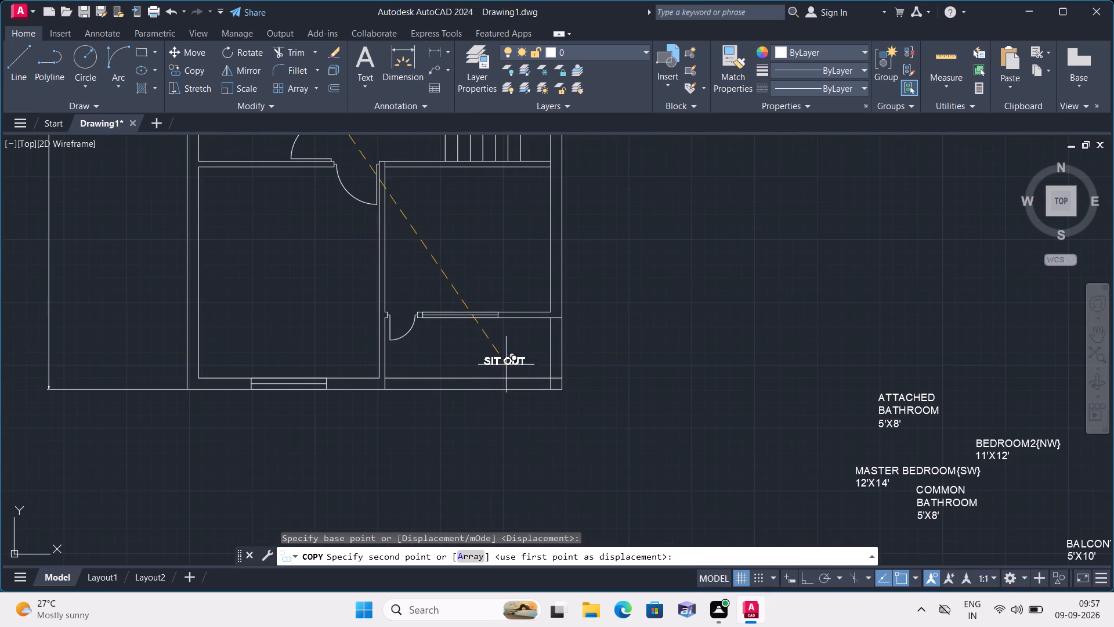
click(502, 368)
key(Escape)
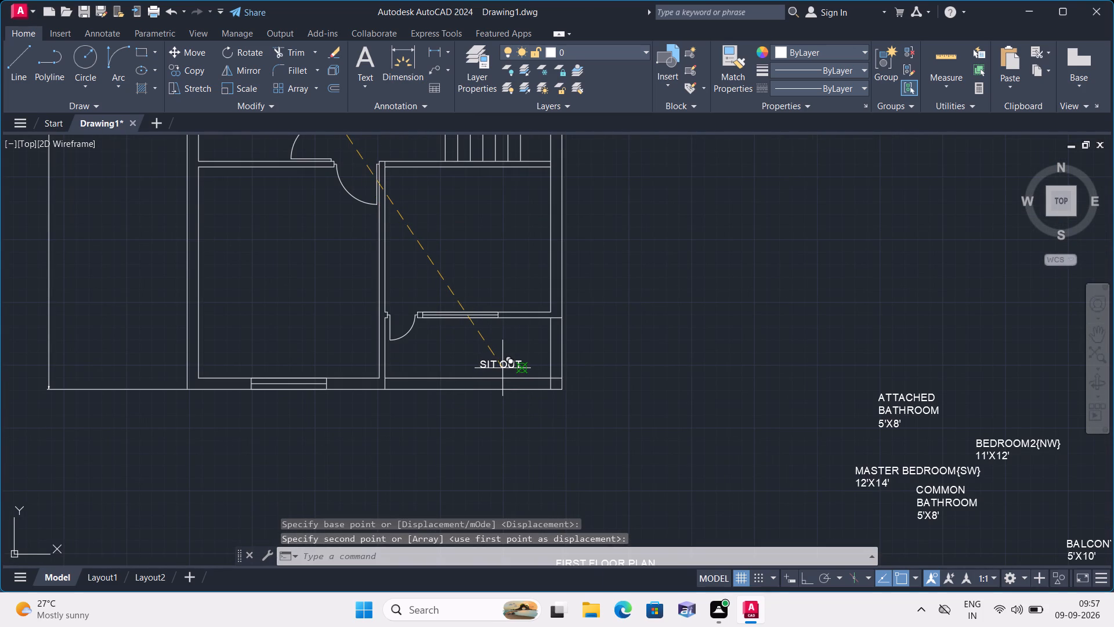
Move the ATTACHED BATHROOM 5'X8' label into the small room at the north side, between the northwest and northeast rooms.
scroll(502, 379, down, 2)
scroll(628, 403, up, 2)
click(691, 383)
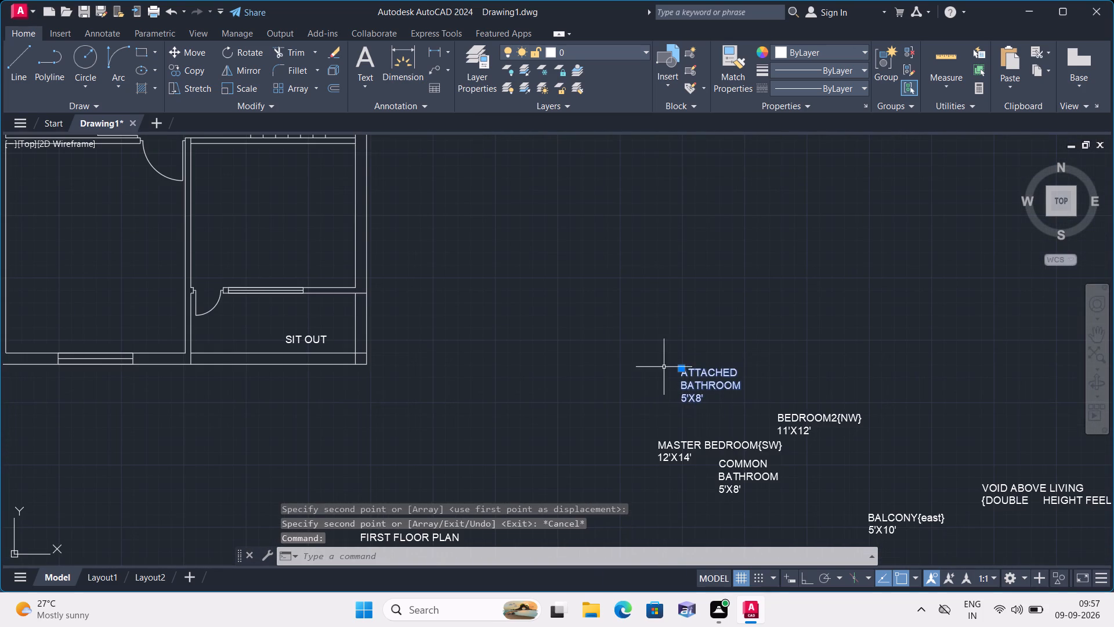
click(681, 368)
scroll(520, 335, down, 1)
middle_drag(520, 334, 556, 457)
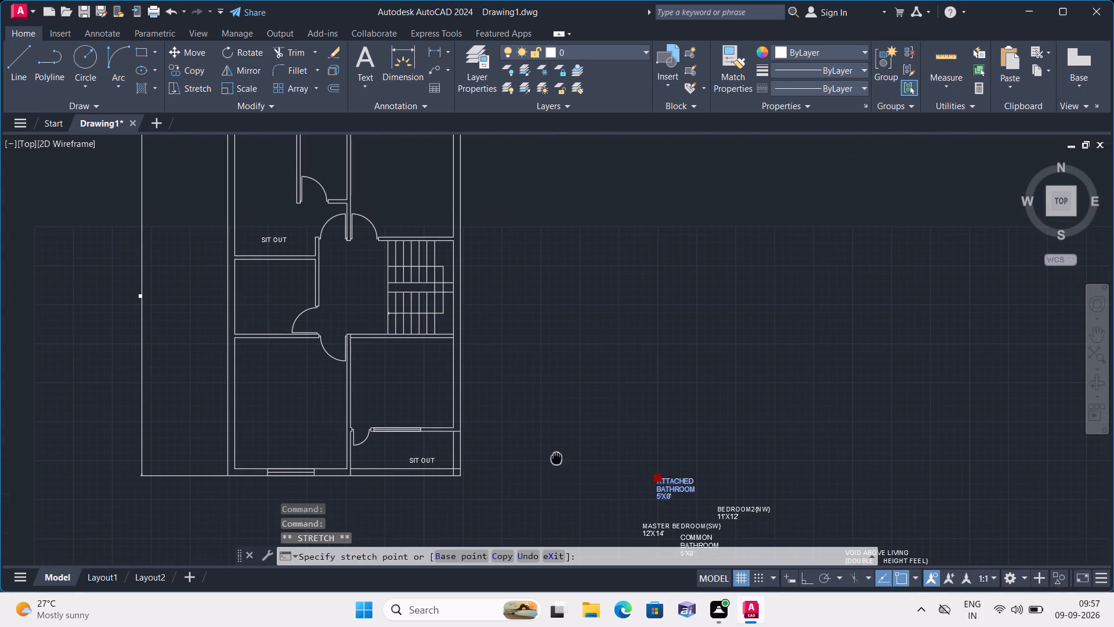
click(310, 147)
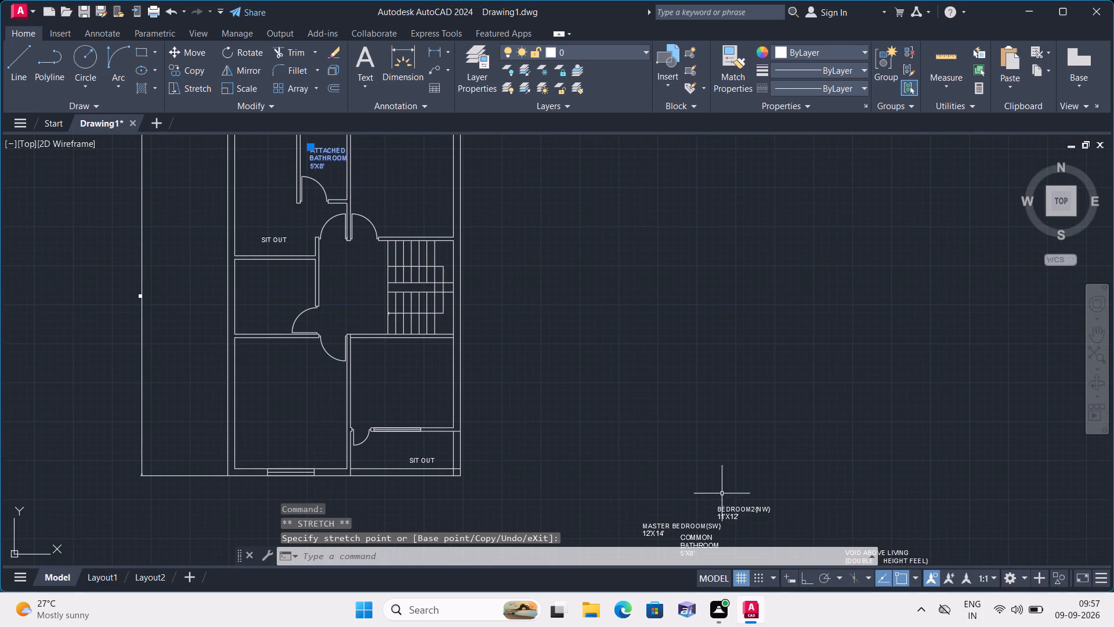
Move the BEDROOM2{NW} 11'X12' label into the lower part of the plan's northeast room, above the staircase.
click(732, 513)
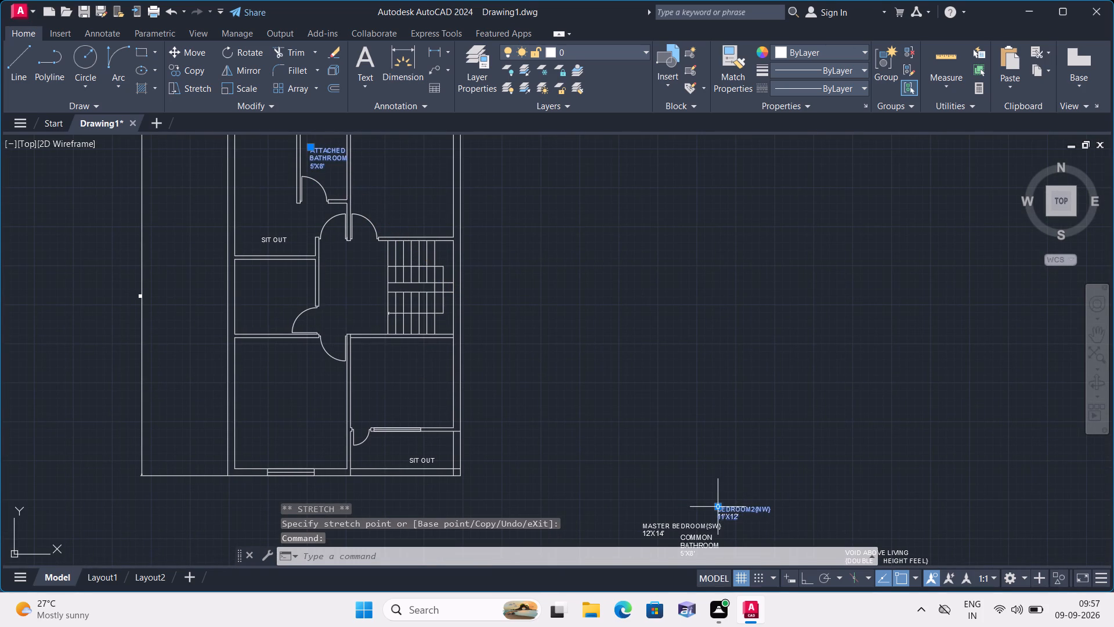
click(717, 508)
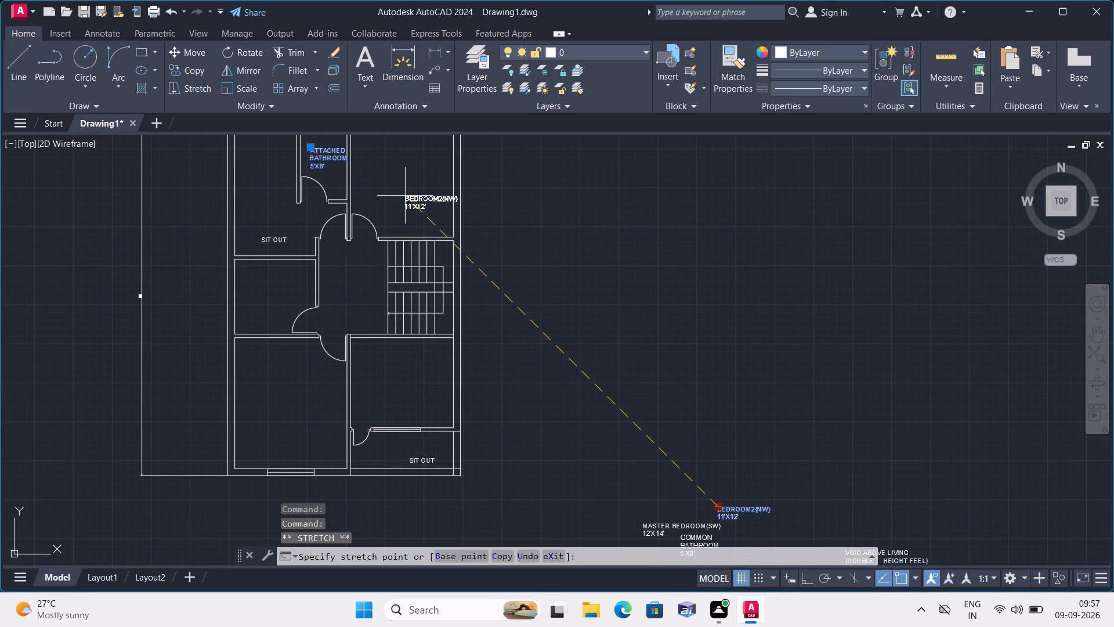
click(404, 196)
middle_click(646, 341)
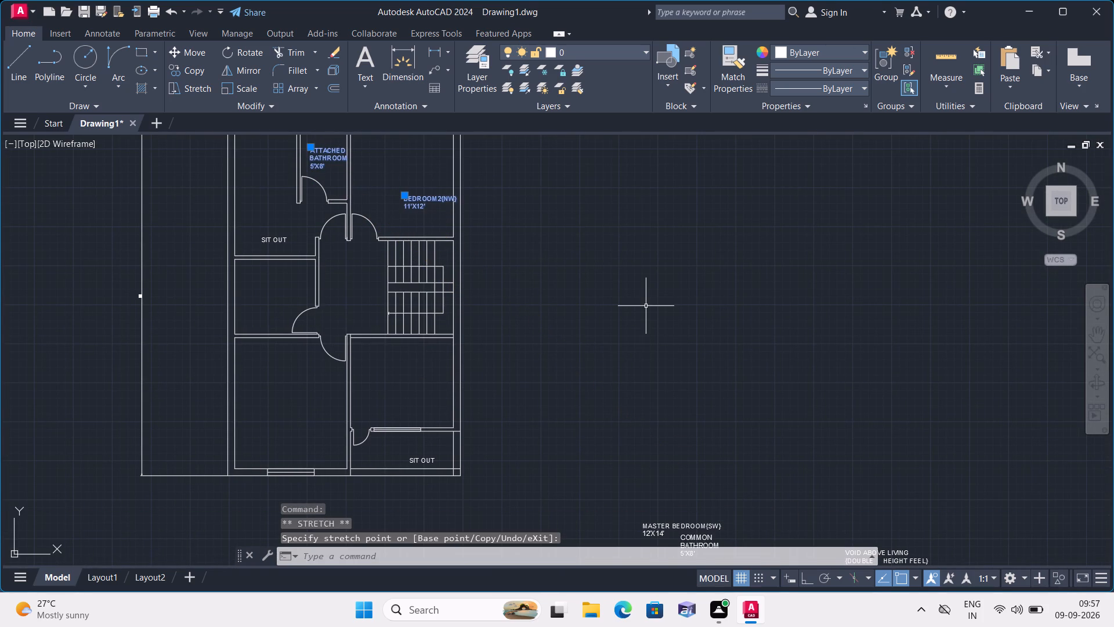
key(Escape)
Move the MASTER BEDROOM{SW} 12'X14' label into the lower part of the plan's southwest room, clear of its walls.
middle_drag(813, 492, 766, 392)
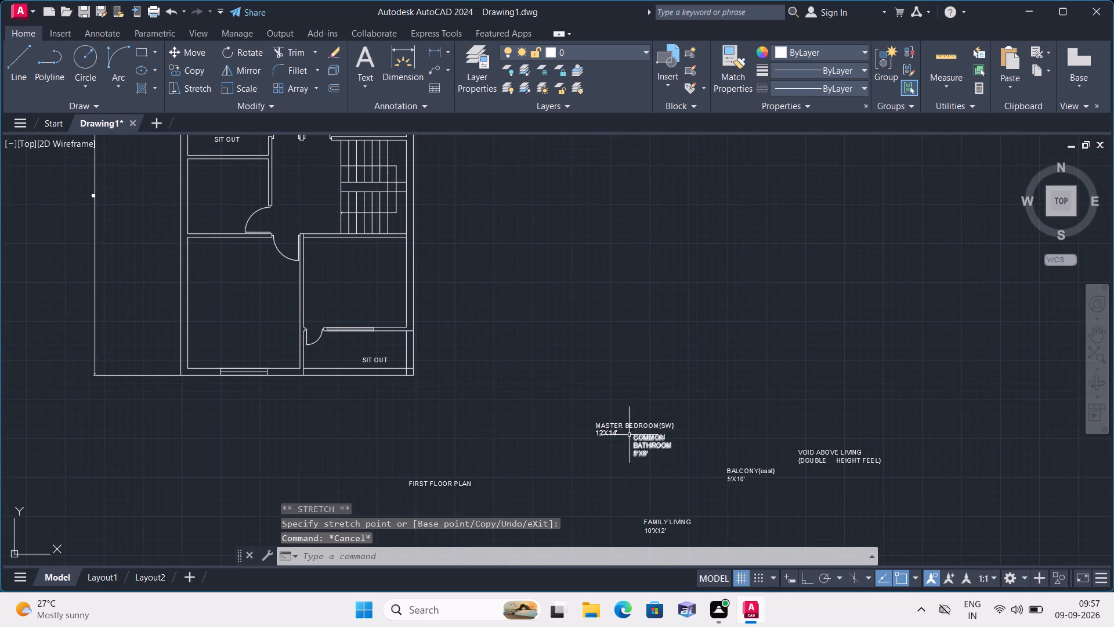
click(615, 430)
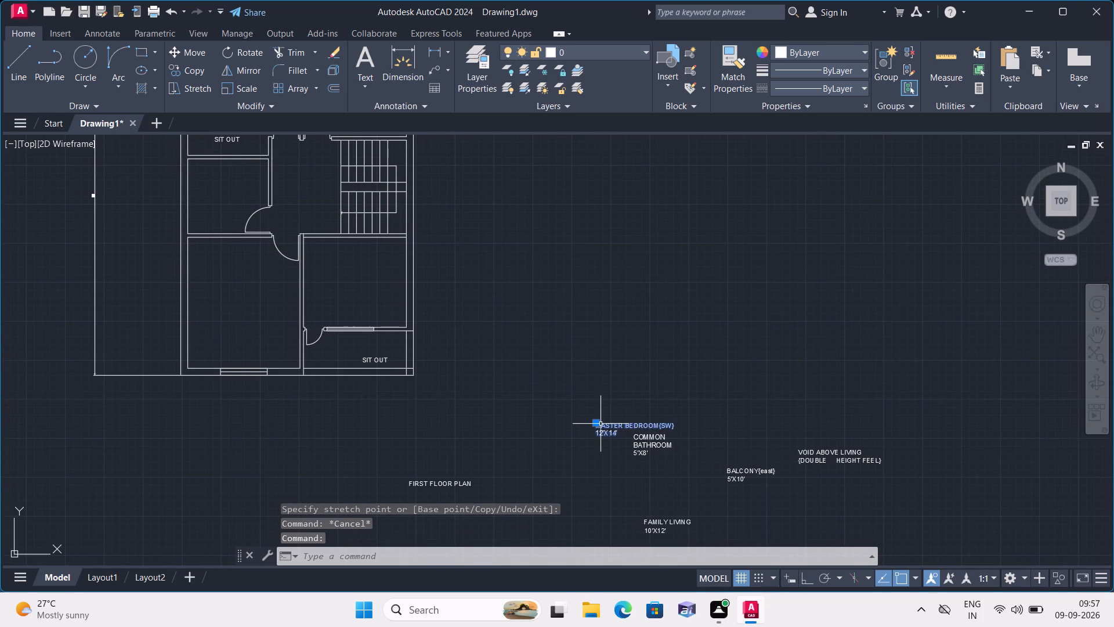
click(601, 424)
click(598, 422)
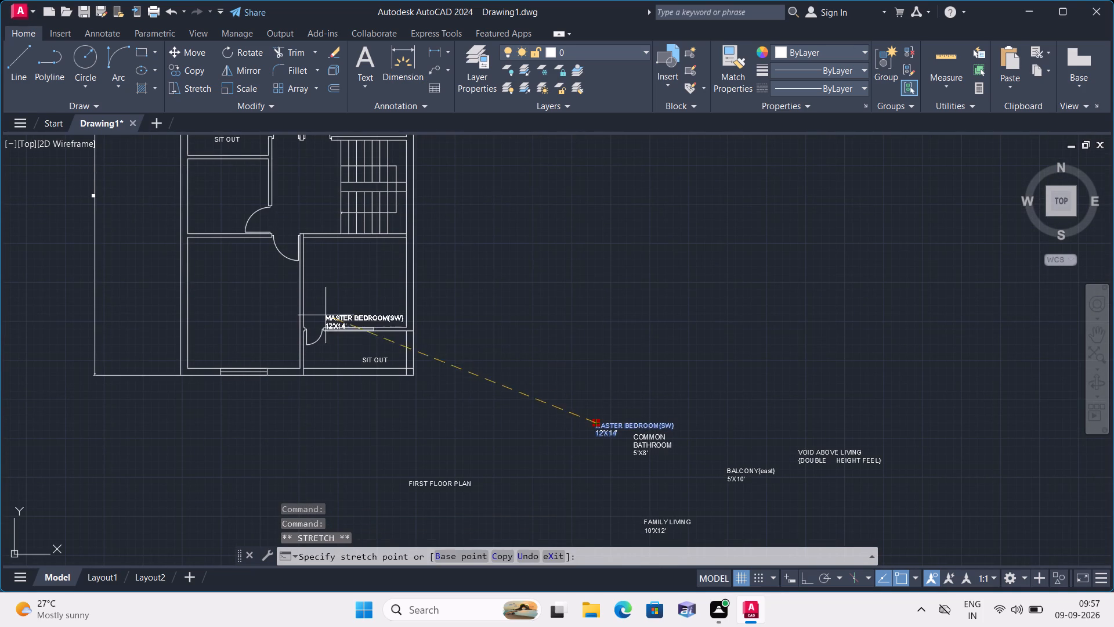
click(223, 314)
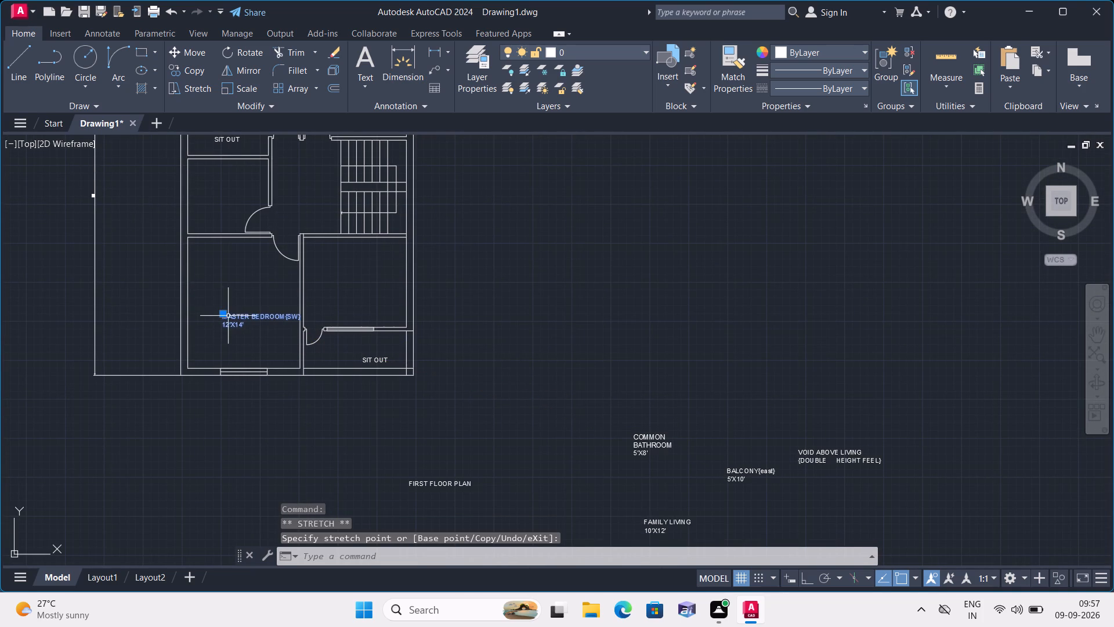
click(223, 315)
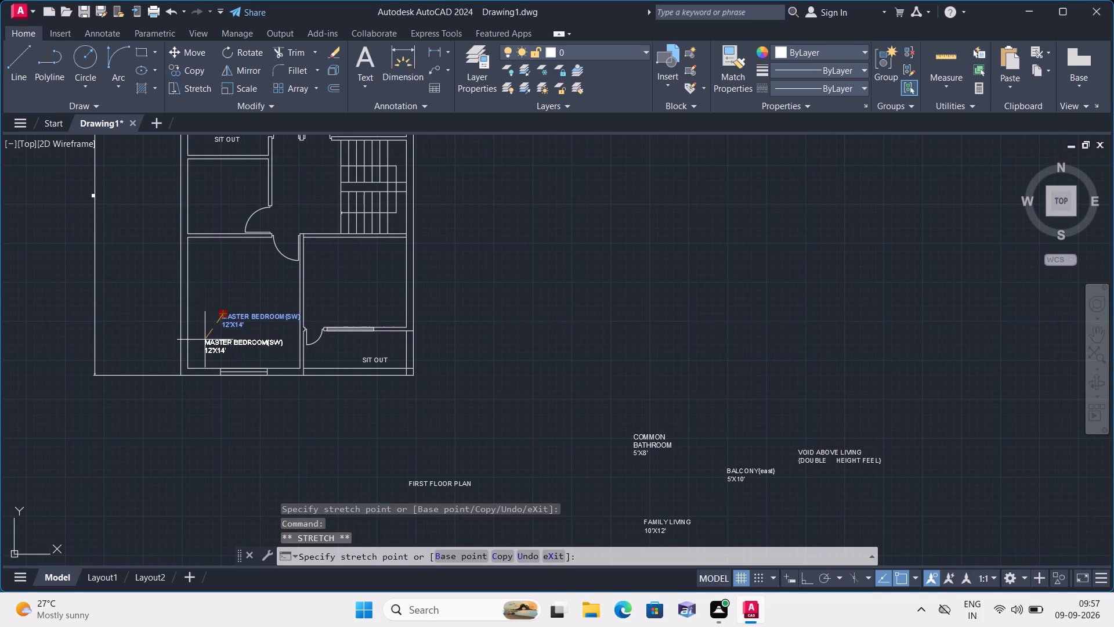
click(205, 340)
key(Escape)
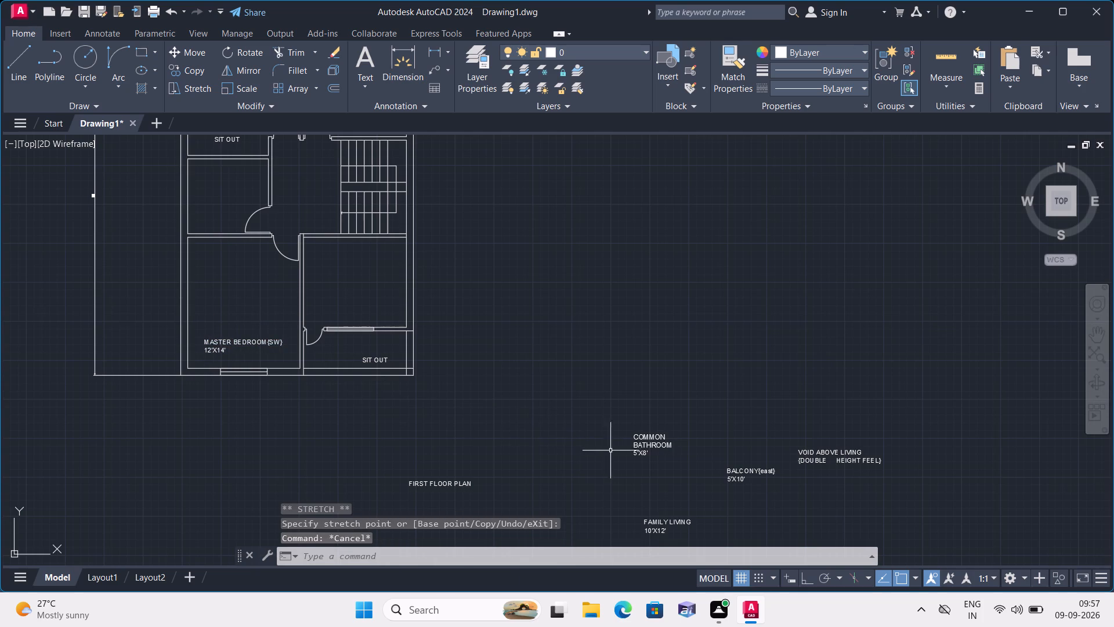
Move the COMMON BATHROOM 5'X8' label into the small west room above the master bedroom.
click(638, 439)
click(634, 435)
scroll(430, 315, down, 1)
middle_drag(430, 315, 484, 434)
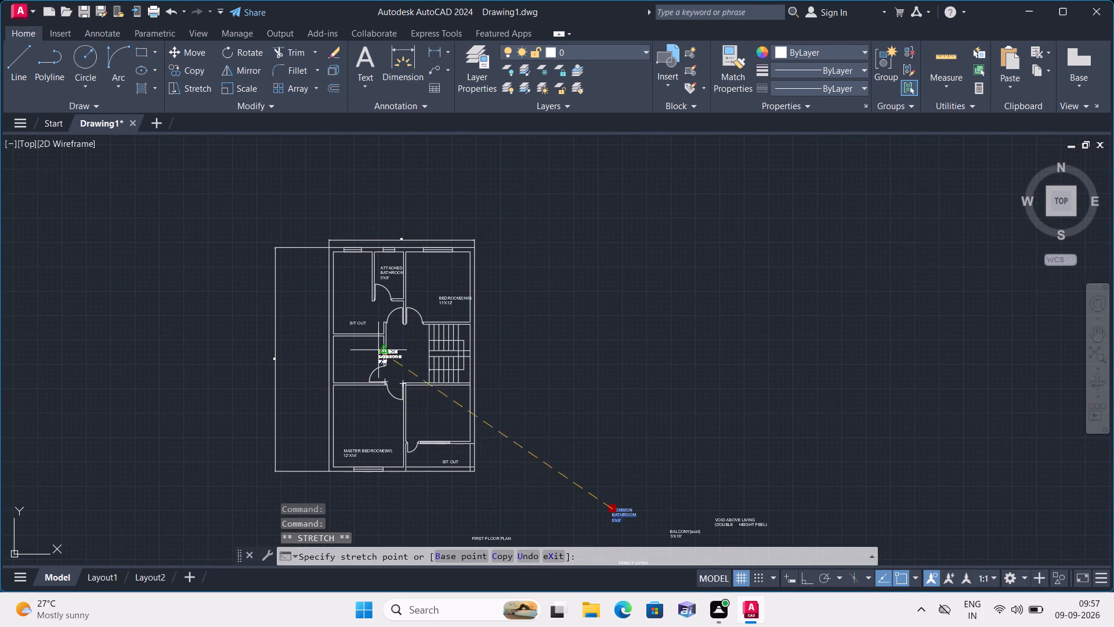
click(346, 356)
key(Escape)
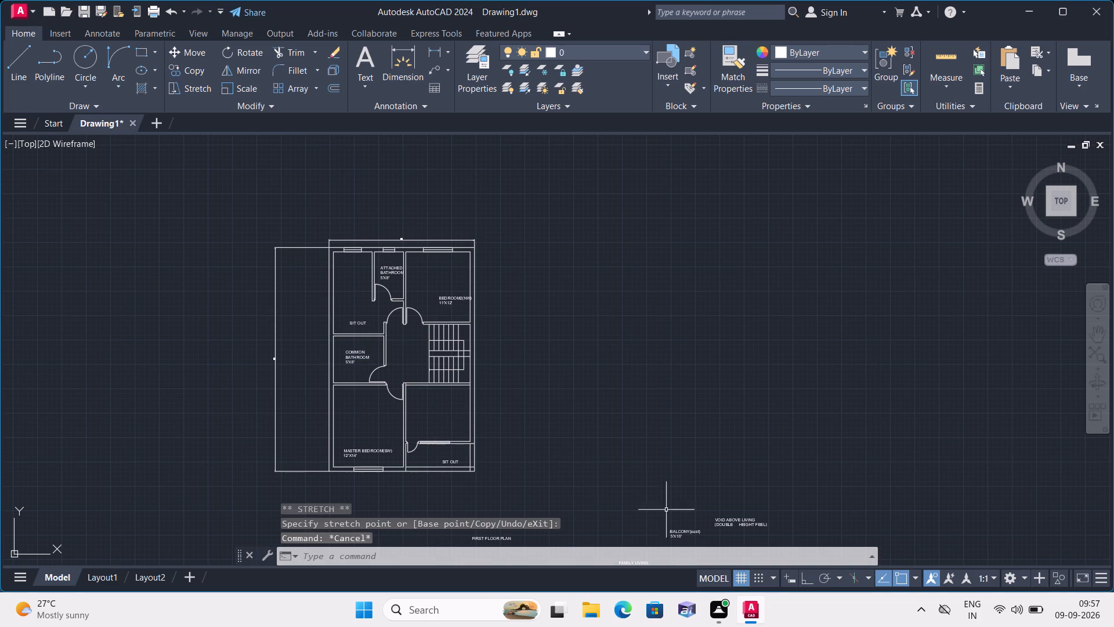
Move the BALCONY{east} 5'X10' label into the narrow southeast space, just above the SIT OUT label.
click(675, 535)
click(671, 530)
middle_drag(623, 470, 603, 390)
scroll(388, 389, up, 3)
click(420, 327)
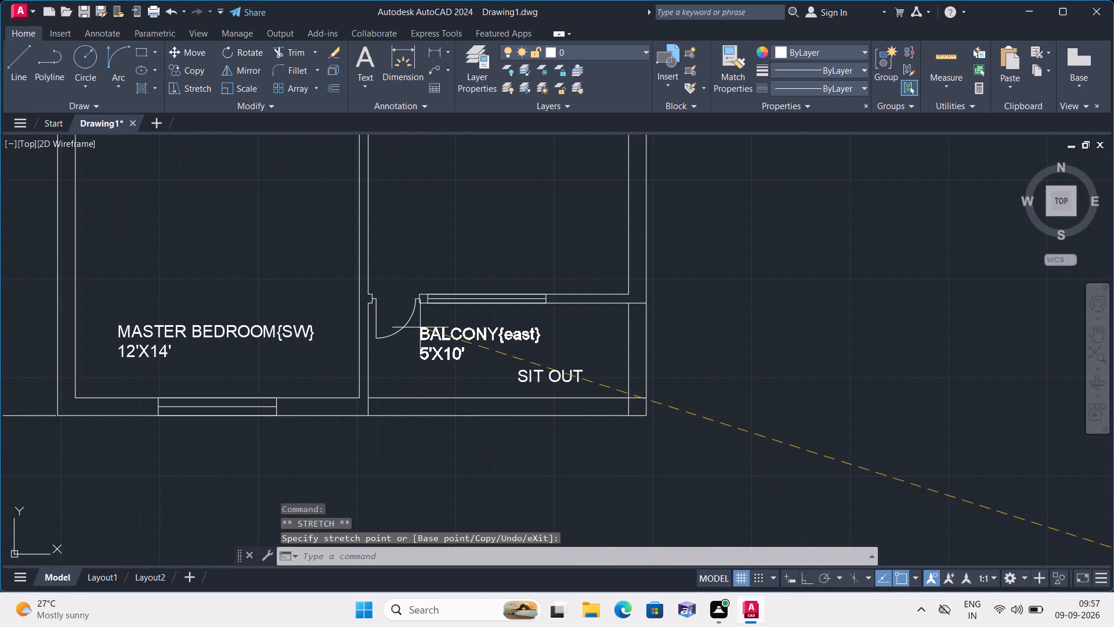
key(Escape)
Move the FIRST FLOOR PLAN title to just below the plan's south wall, near the middle of its width.
scroll(701, 434, down, 2)
middle_drag(725, 421, 681, 355)
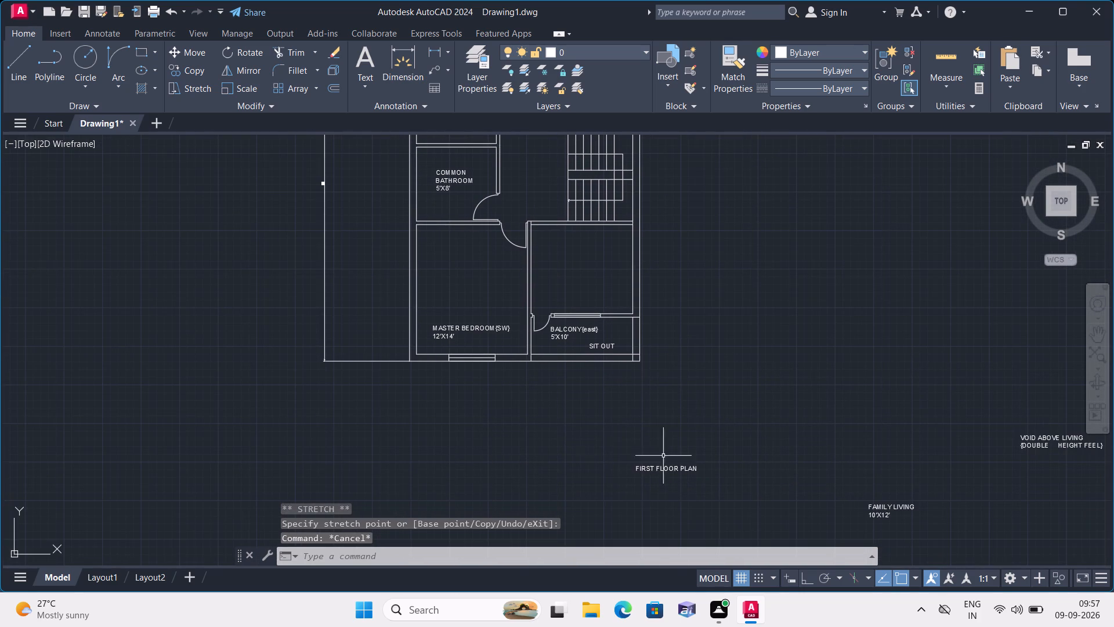
click(654, 467)
click(636, 465)
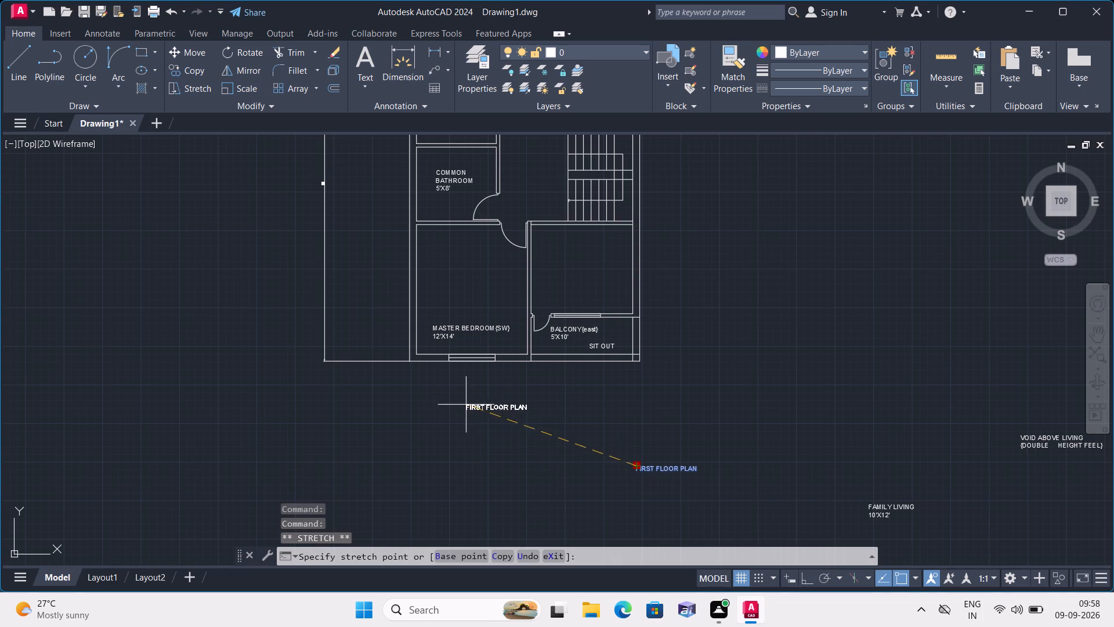
click(466, 397)
key(Escape)
Move the FAMILY LIVING 10'X12' label into the central hall between the common bathroom and the staircase.
click(882, 510)
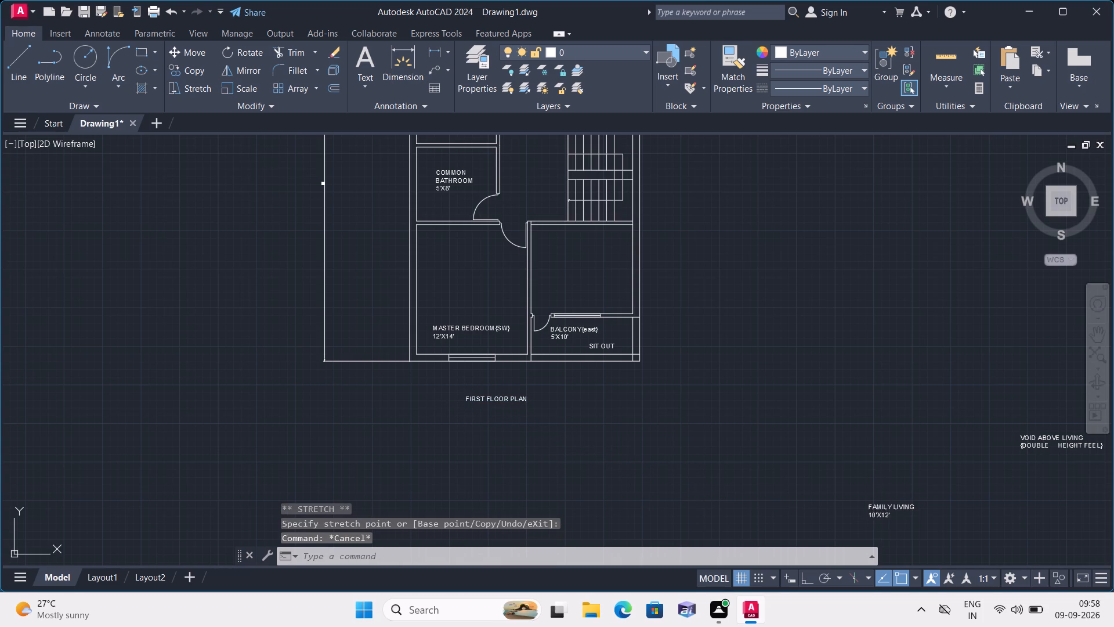
click(869, 504)
scroll(731, 442, down, 1)
middle_drag(731, 442, 735, 532)
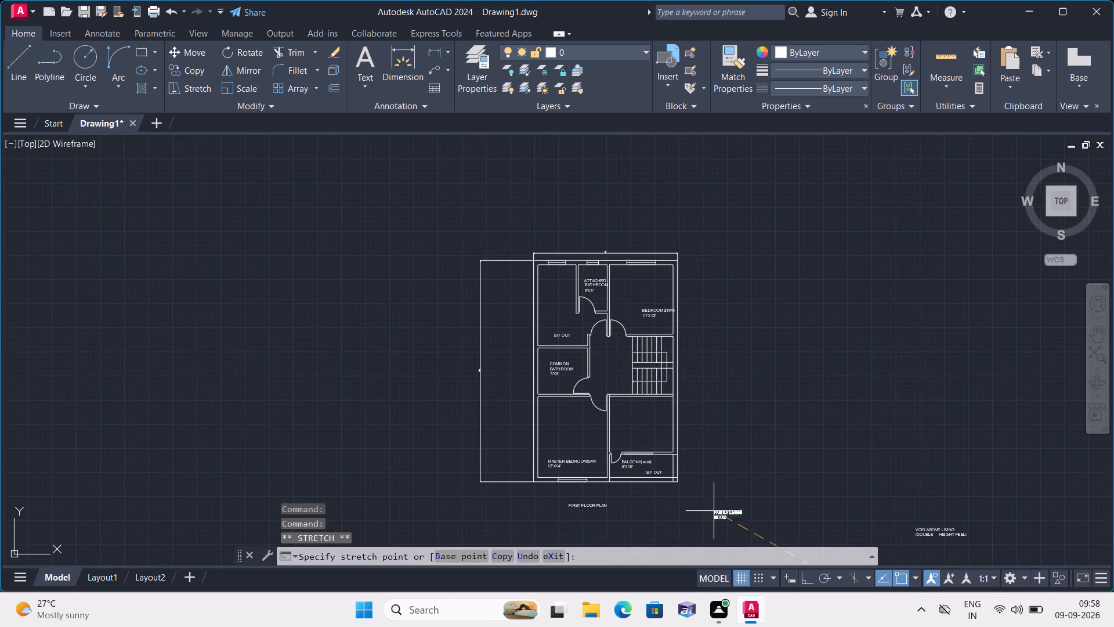
scroll(543, 347, up, 3)
click(671, 355)
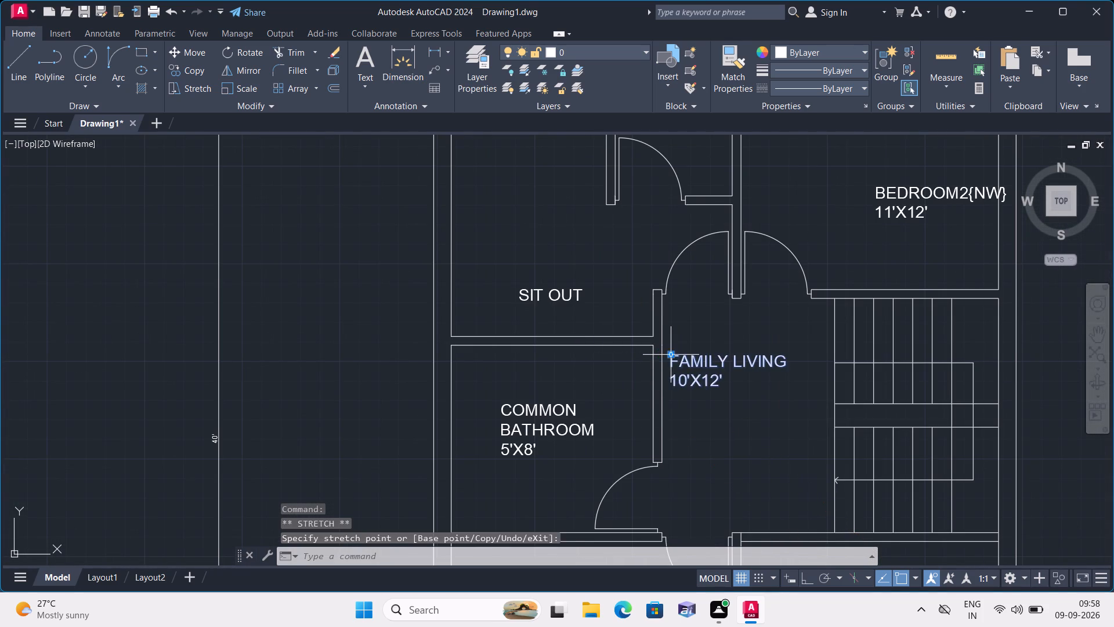
key(Escape)
Move the VOID ABOVE LIVING {DOUBLE HEIGHT FEEL} label into the middle of the room north of the balcony.
scroll(681, 417, down, 2)
middle_drag(737, 422, 617, 316)
scroll(715, 393, down, 1)
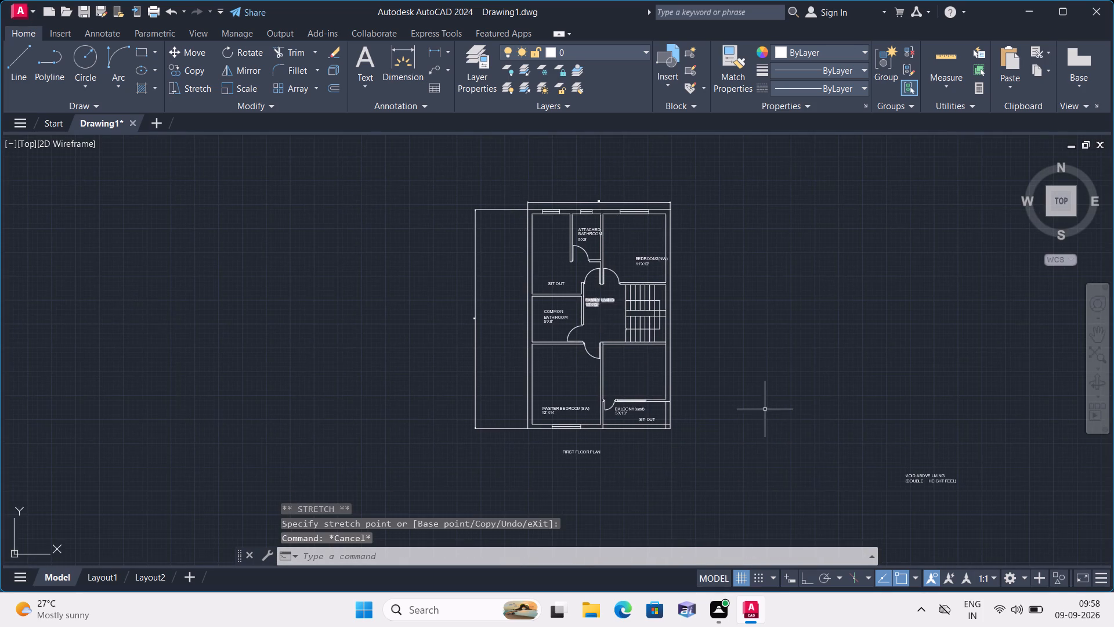
scroll(902, 486, up, 2)
click(946, 460)
click(904, 453)
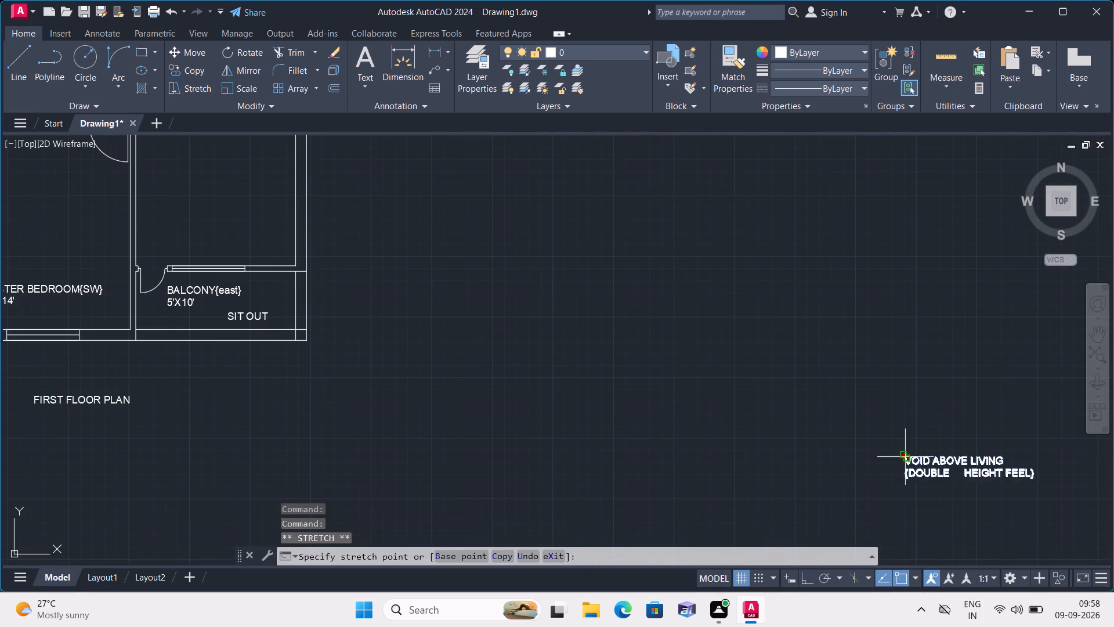
scroll(706, 370, down, 1)
middle_drag(706, 370, 761, 492)
scroll(435, 391, up, 1)
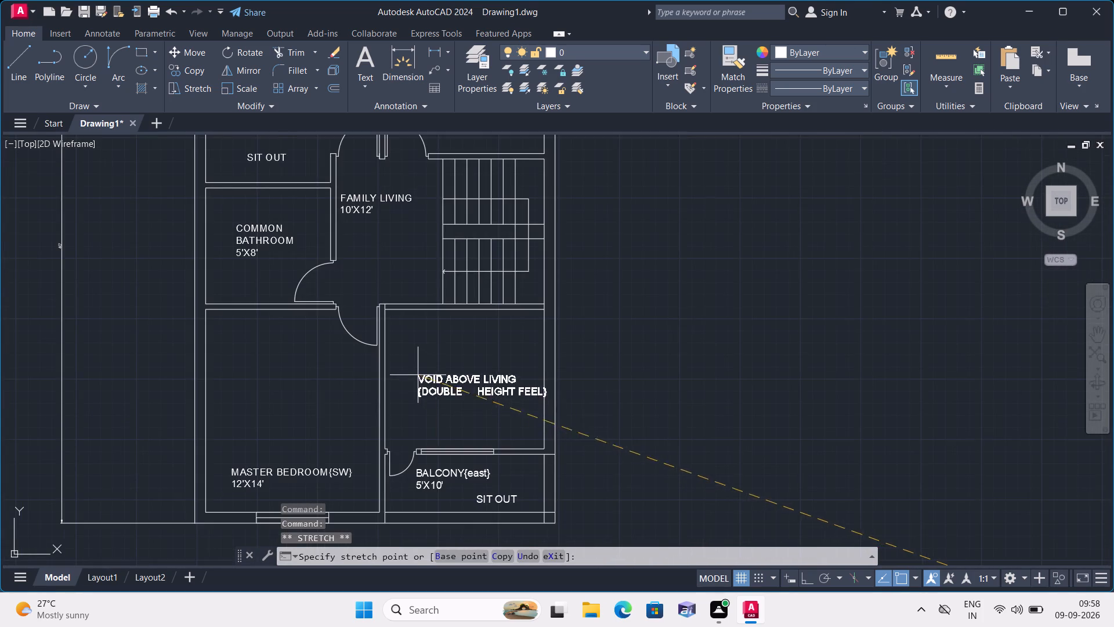
scroll(414, 362, up, 1)
click(404, 362)
key(Escape)
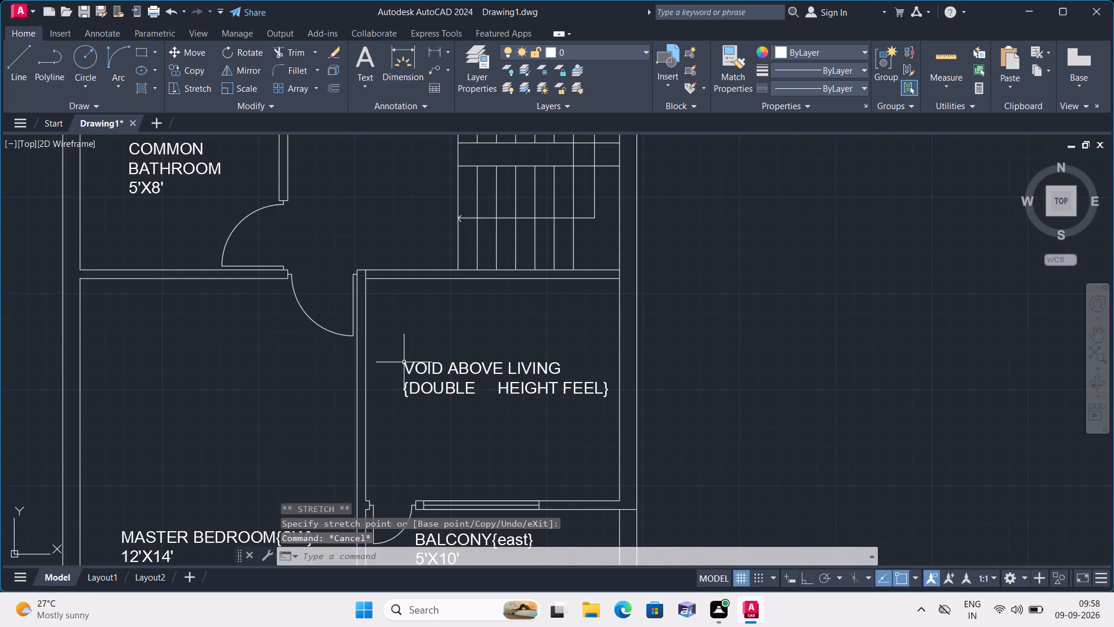
Load the ACAD_ISO02W100 ISO dash linetype and make it the current linetype.
click(849, 87)
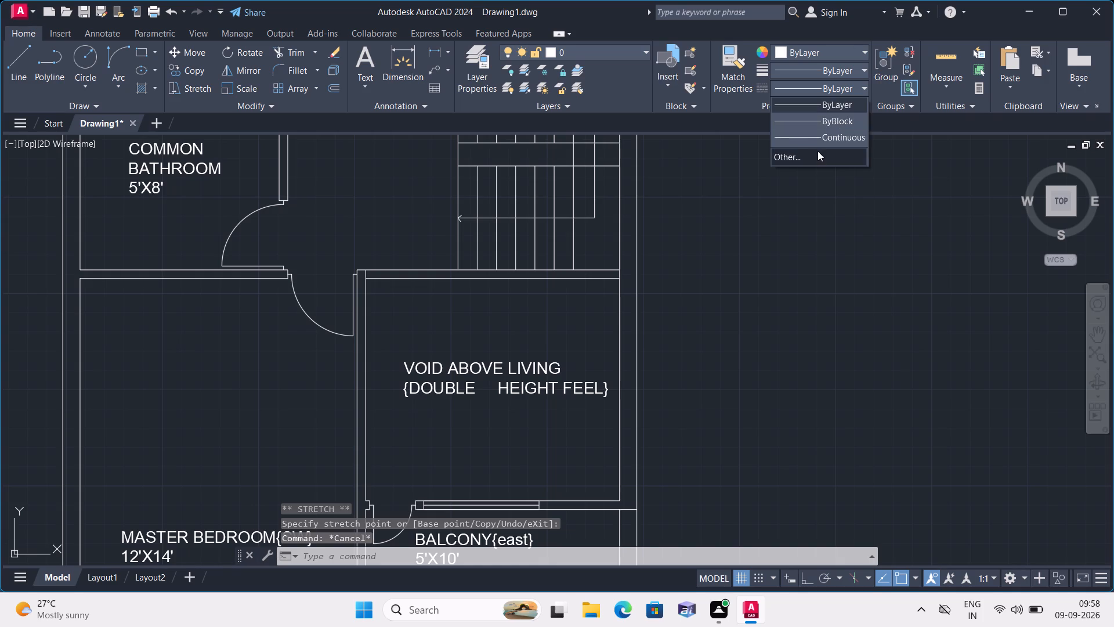
click(818, 152)
click(675, 177)
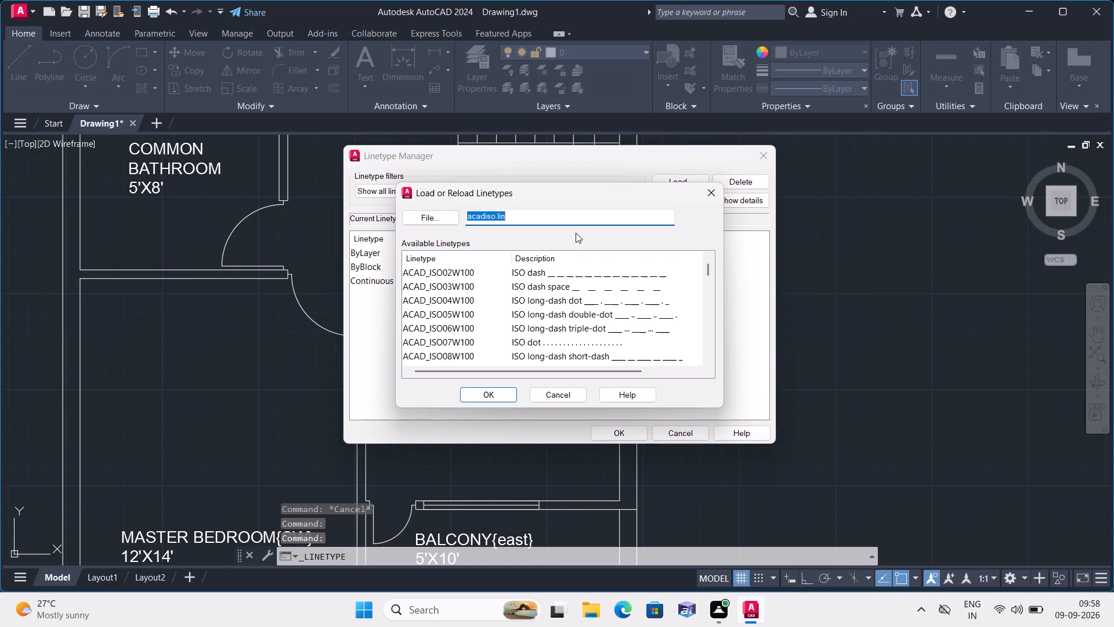
click(576, 276)
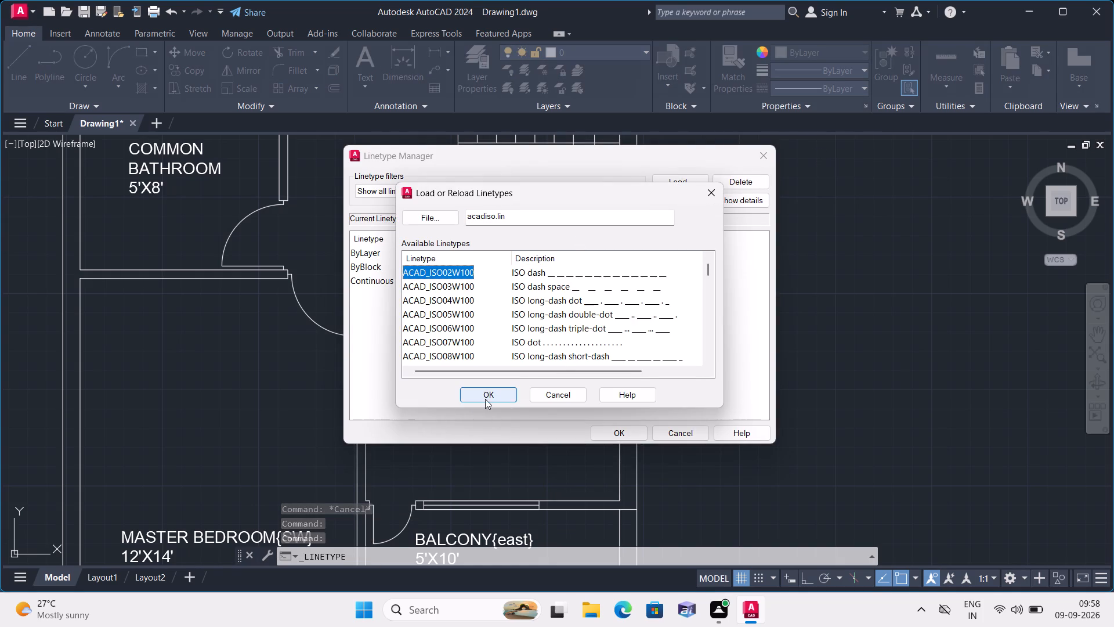
click(485, 394)
click(569, 280)
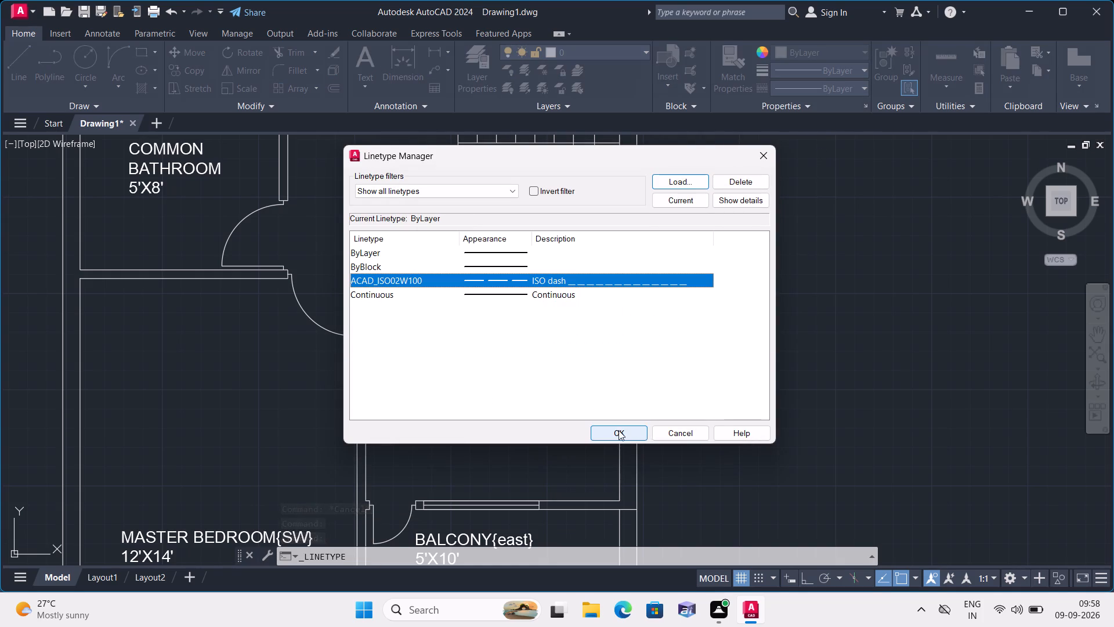
click(619, 430)
click(837, 85)
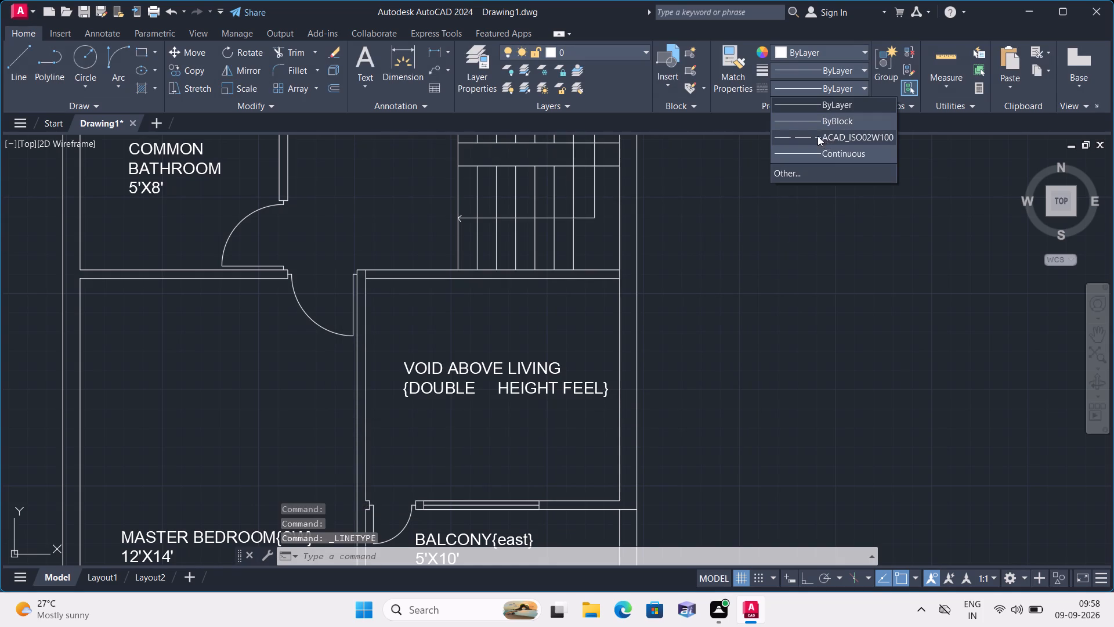
click(811, 136)
Draw a dashed diagonal line across the void room from its inner northeast corner to its inner southwest corner.
text(l)
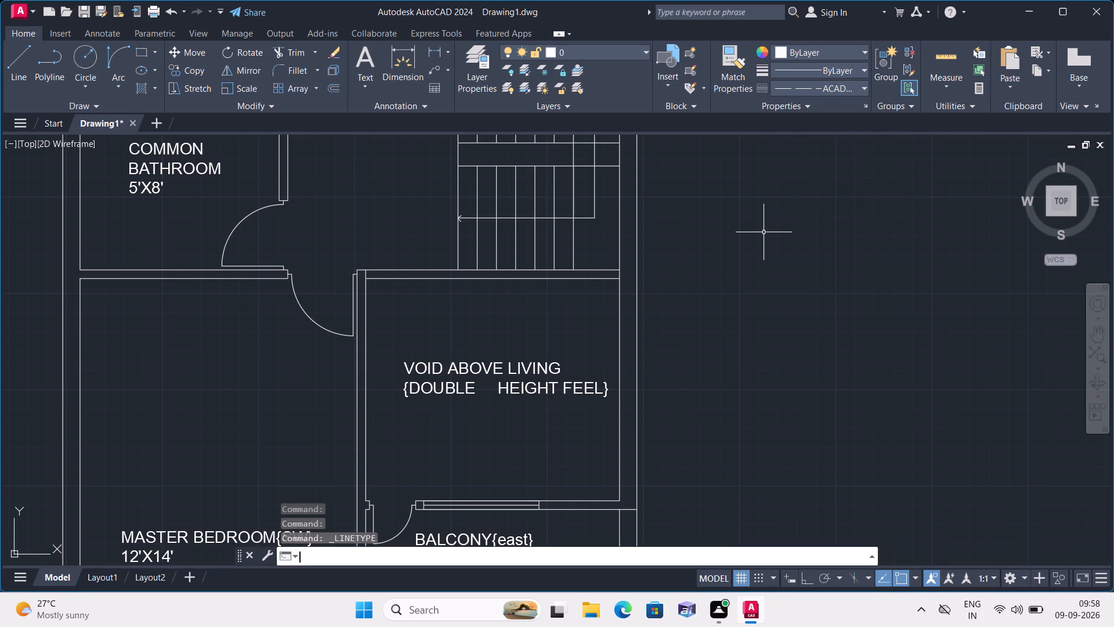
key(space)
scroll(764, 232, down, 1)
scroll(677, 269, up, 2)
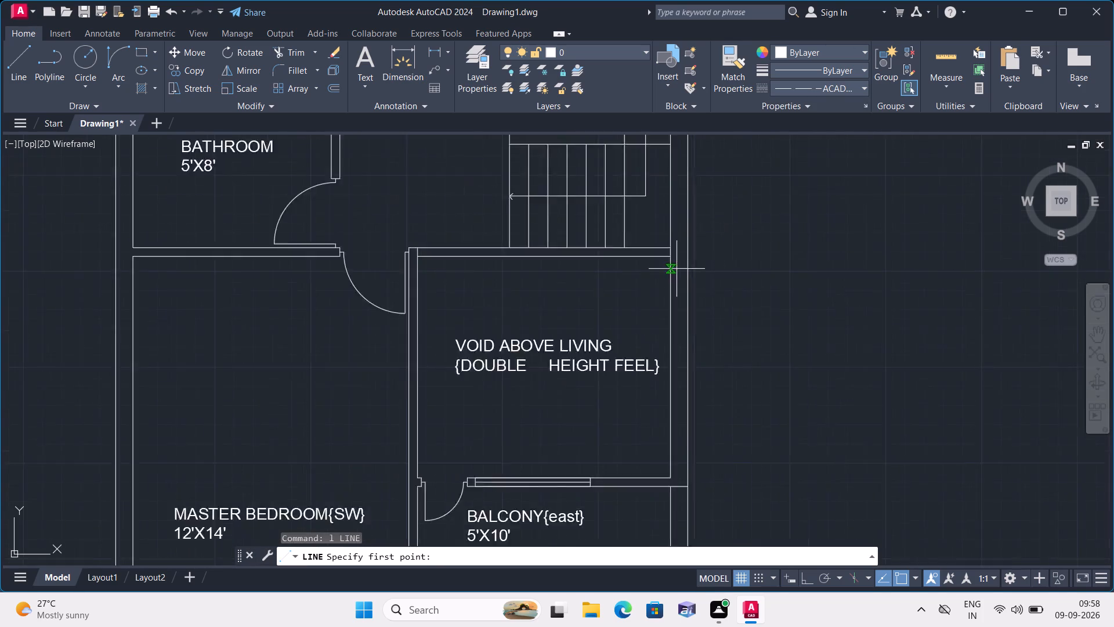
click(662, 250)
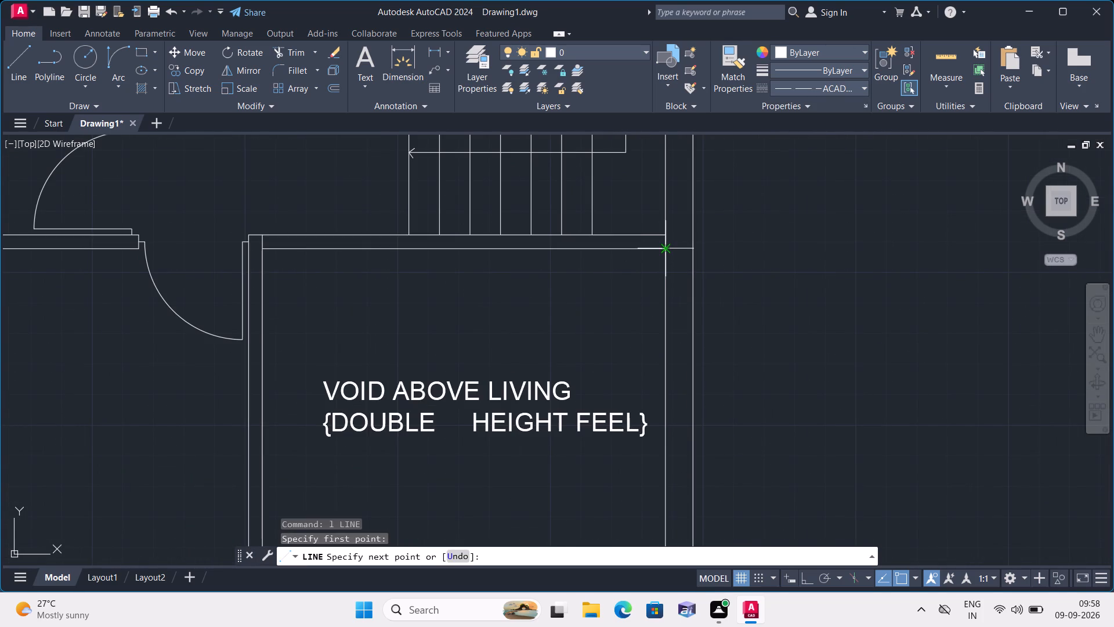
scroll(572, 313, down, 1)
middle_drag(570, 315, 580, 279)
scroll(383, 457, up, 1)
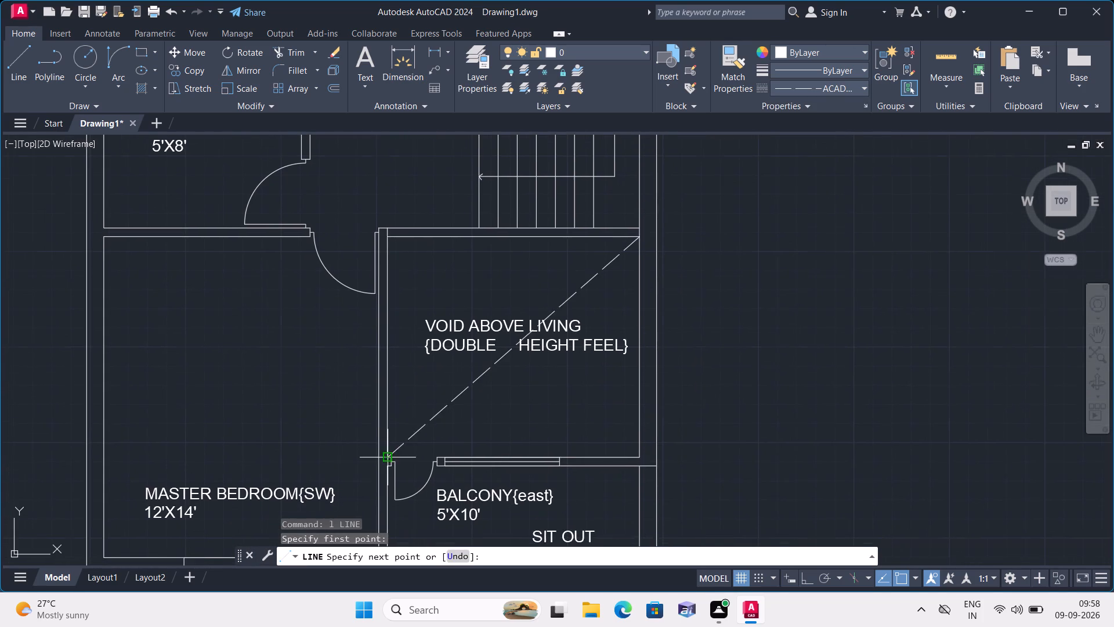
scroll(383, 457, up, 1)
click(395, 459)
key(space)
scroll(466, 369, down, 2)
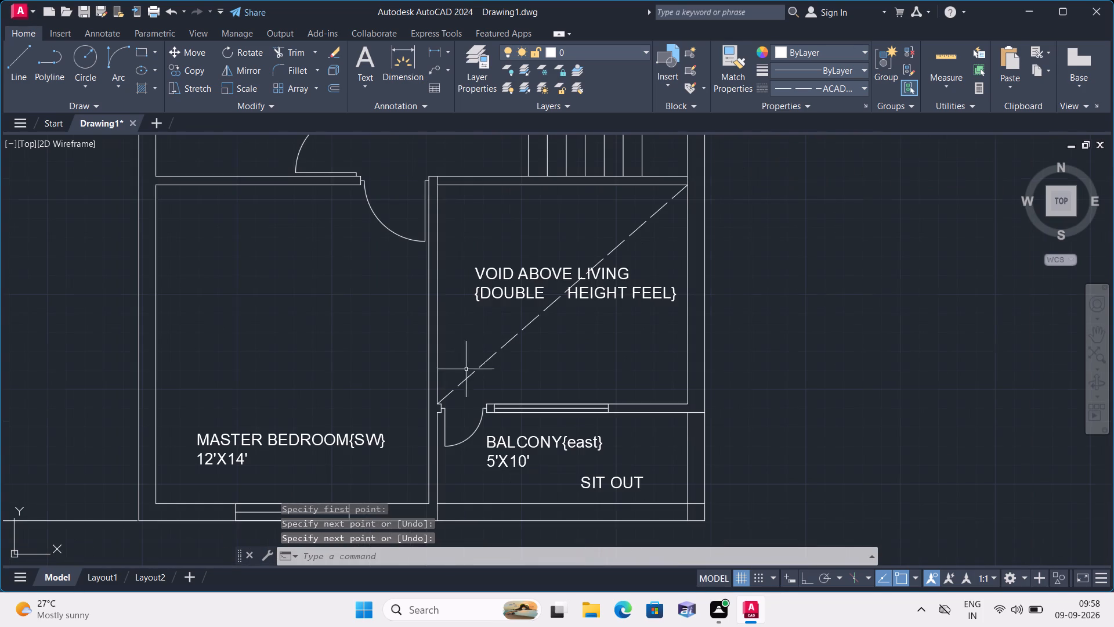
Draw a second dashed diagonal across the void room from its inner northwest corner to its inner southeast corner.
key(space)
click(441, 189)
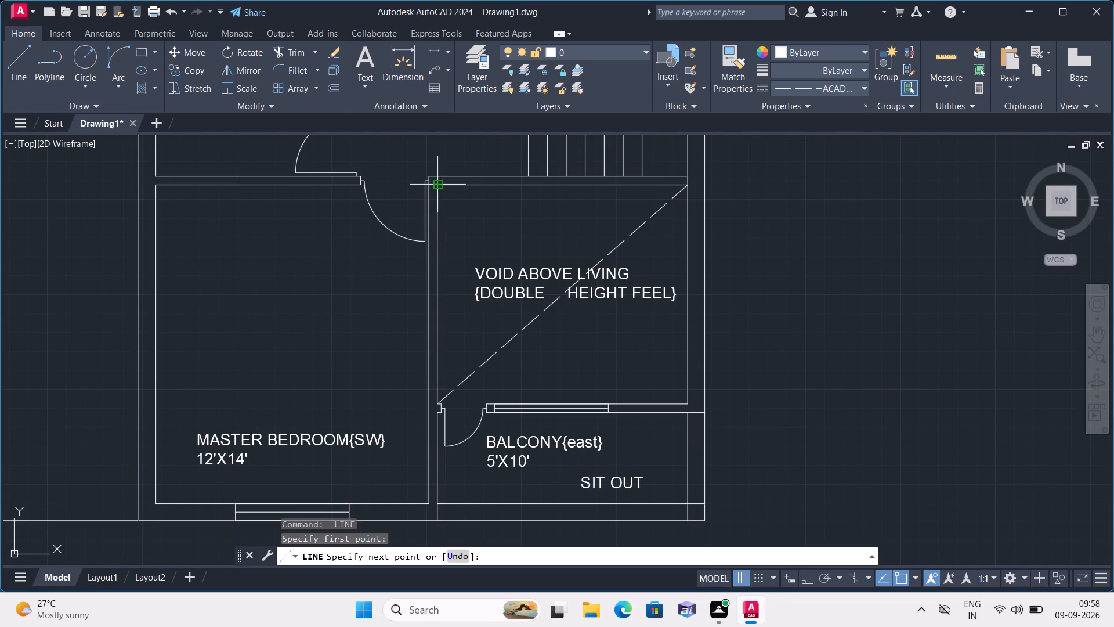
click(690, 405)
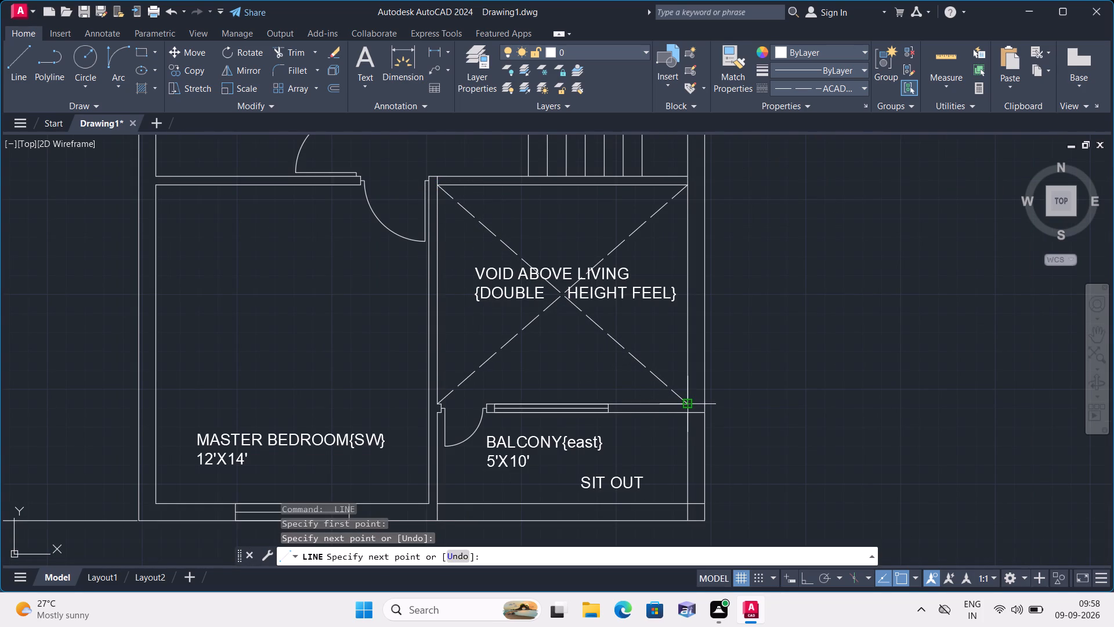
key(Escape)
Set the current linetype back to ByLayer.
scroll(688, 400, down, 2)
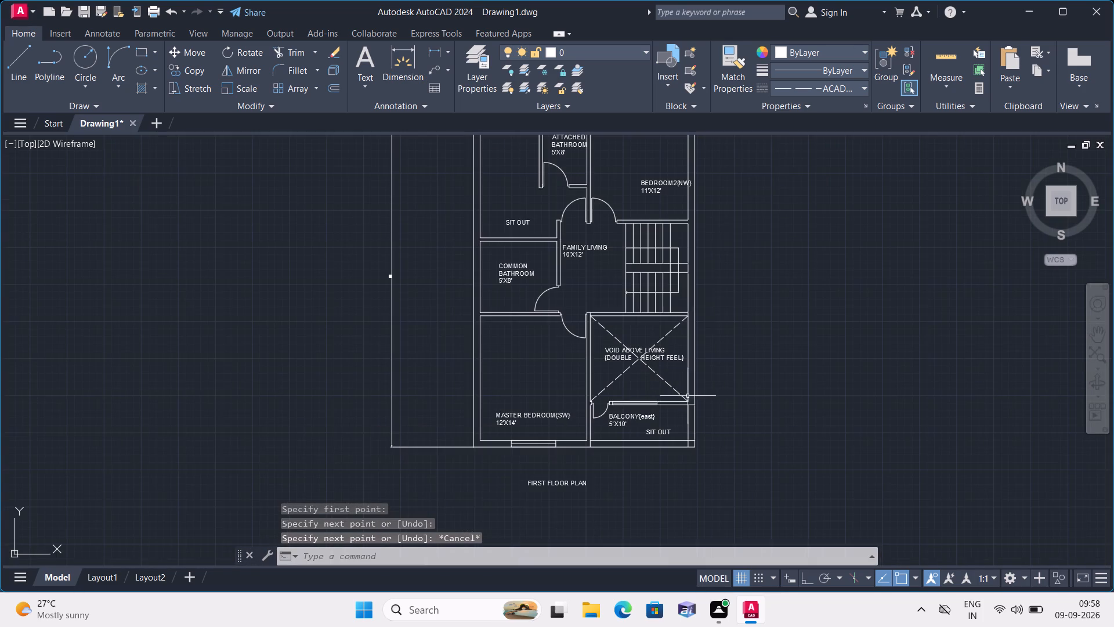
click(863, 84)
click(826, 105)
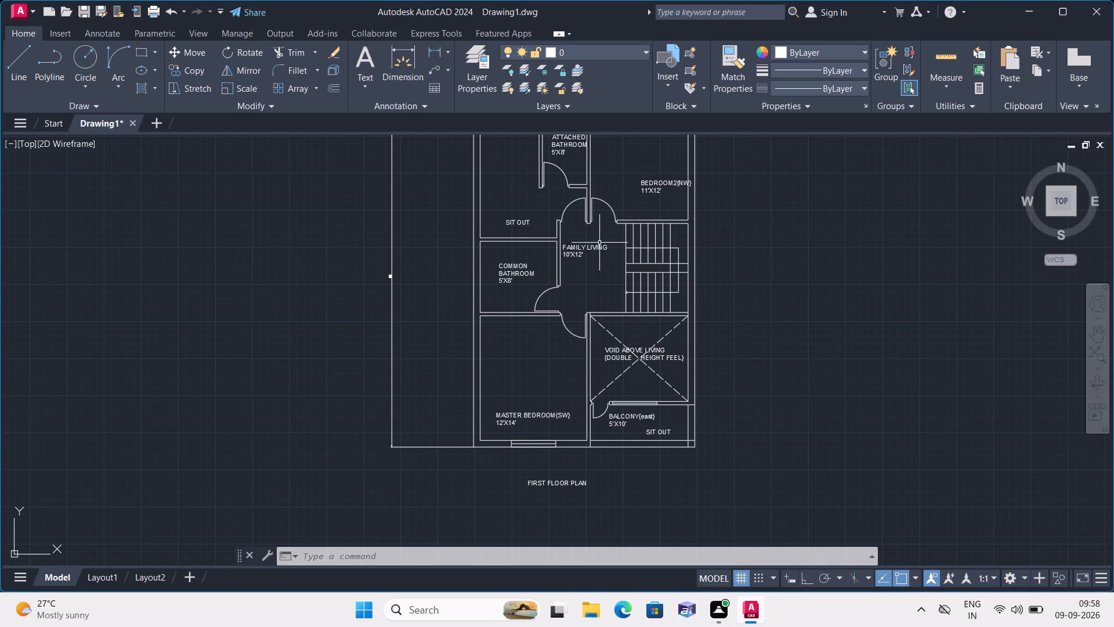
Move the BEDROOM2{NW} 11'X12' label slightly southwest so it sits clear of the bedroom's east wall.
scroll(682, 276, down, 1)
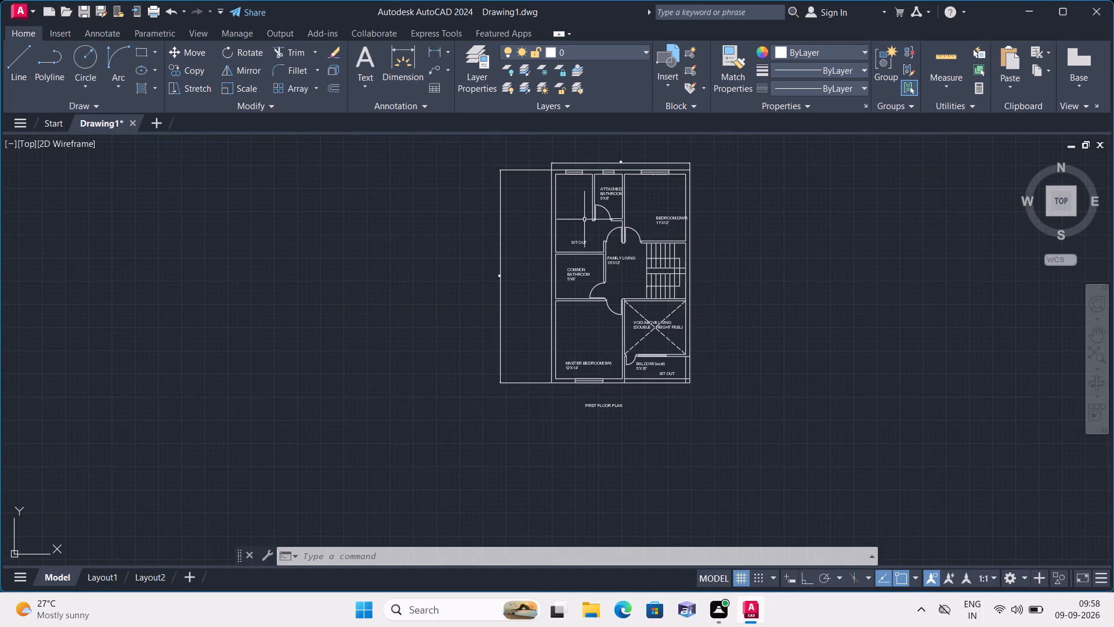
middle_drag(584, 219, 530, 259)
scroll(544, 224, up, 2)
scroll(494, 217, up, 1)
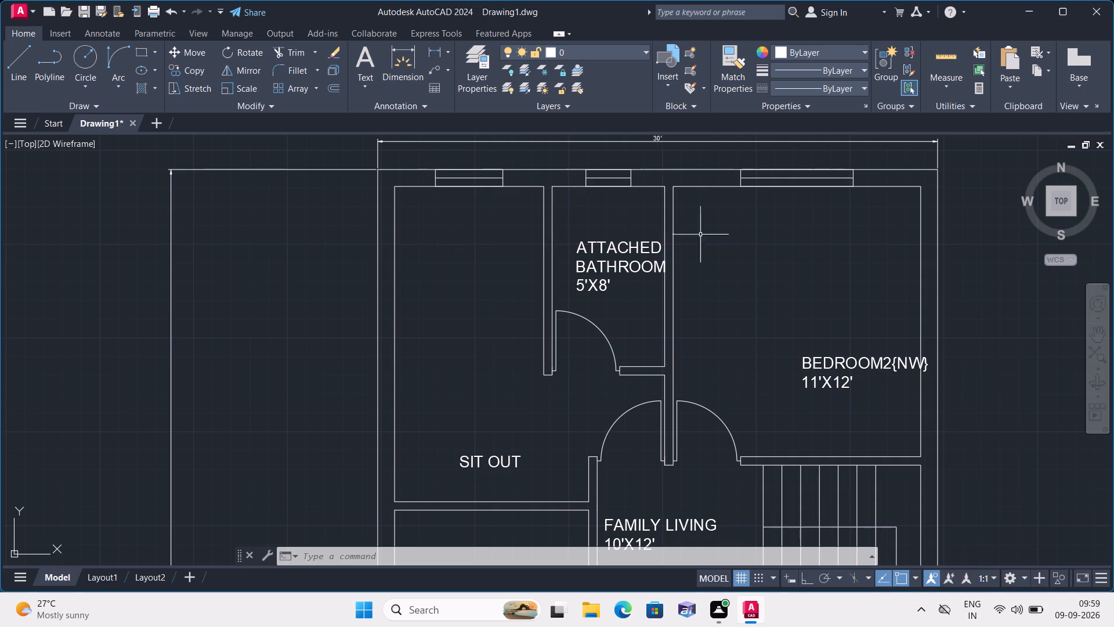
scroll(795, 281, down, 1)
middle_drag(795, 286, 766, 217)
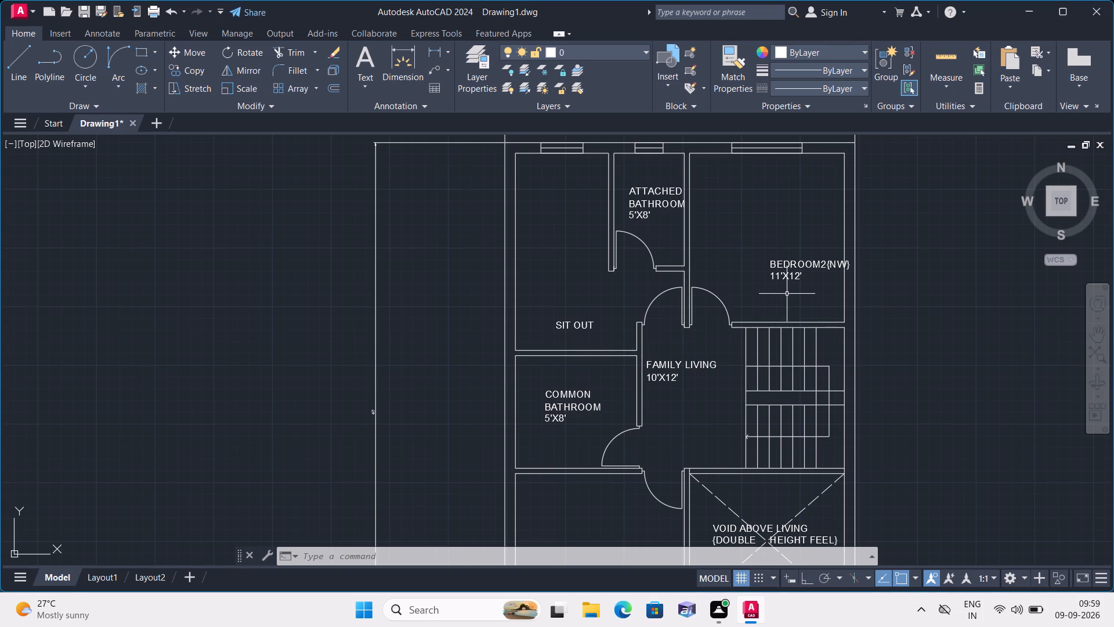
scroll(798, 272, up, 1)
click(797, 262)
click(752, 252)
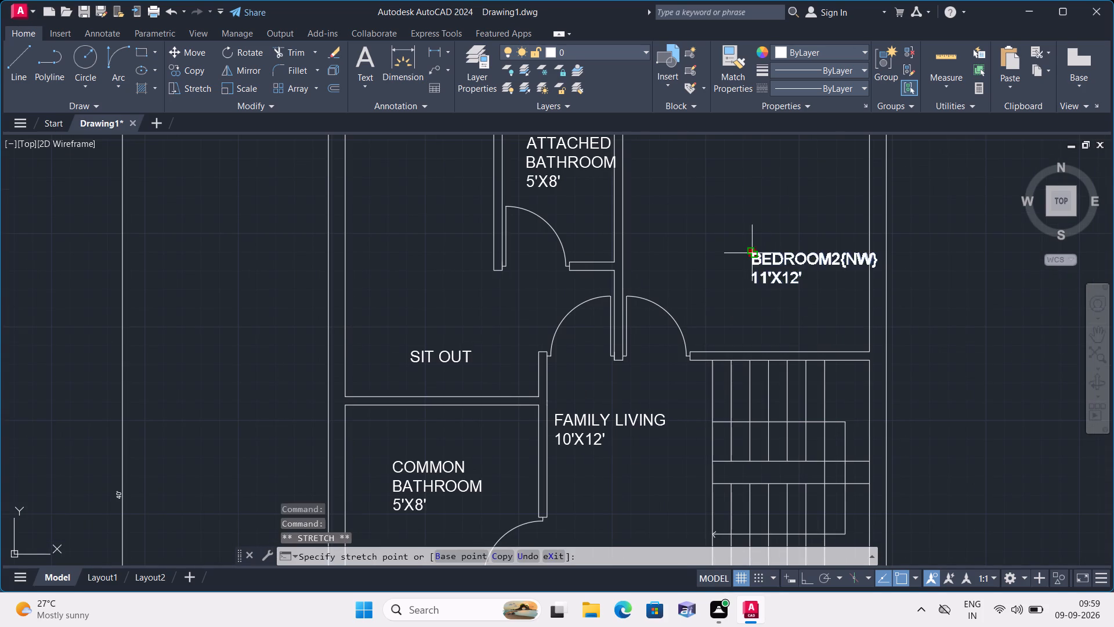
click(722, 281)
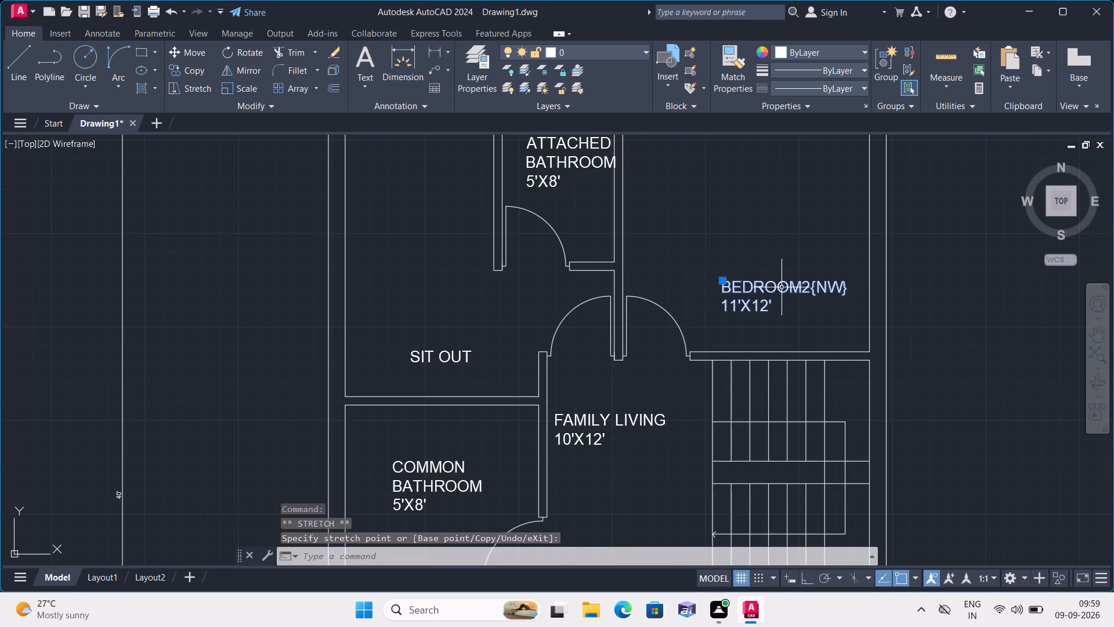
key(Escape)
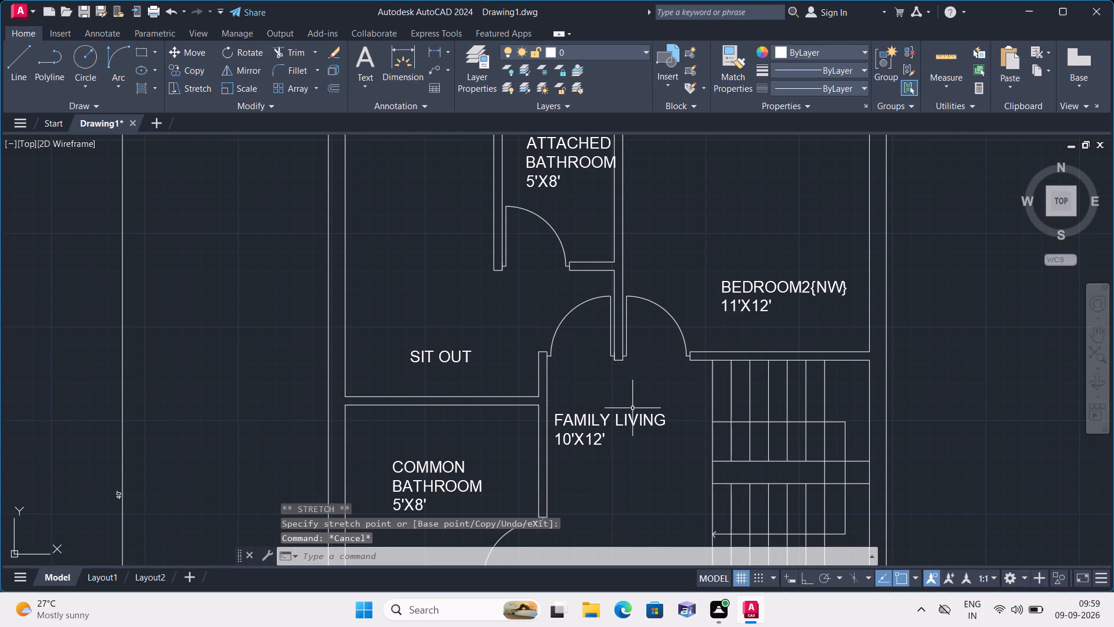
Open the recent drawing wardrobe_2.dwg and copy the wardrobe with the evenly aligned hangers.
middle_drag(632, 409, 613, 275)
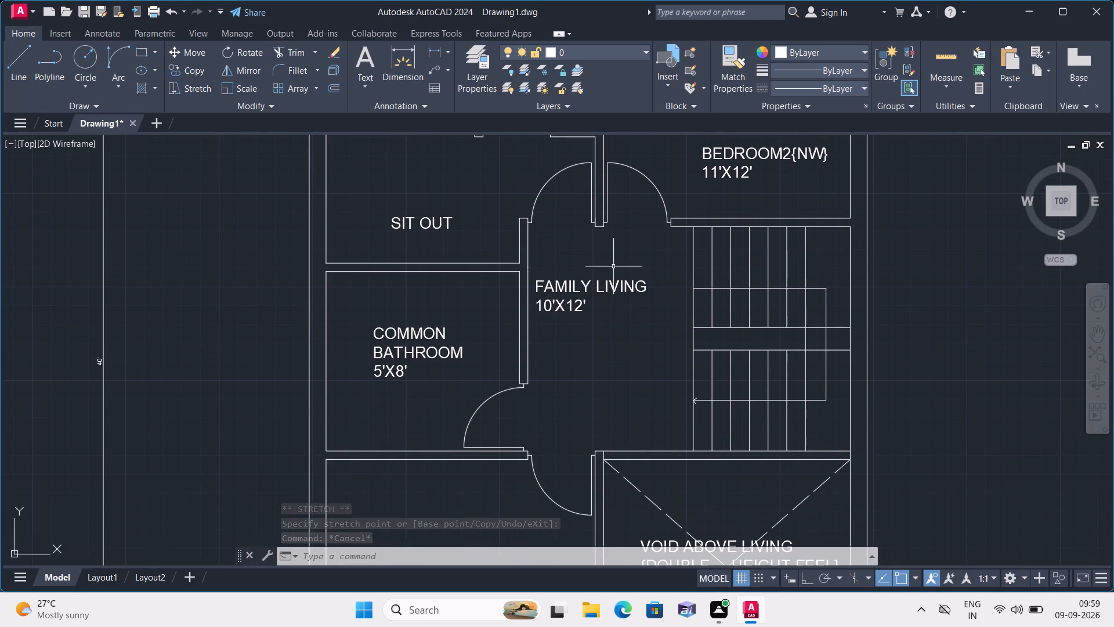
scroll(608, 296, down, 1)
middle_drag(509, 438, 531, 272)
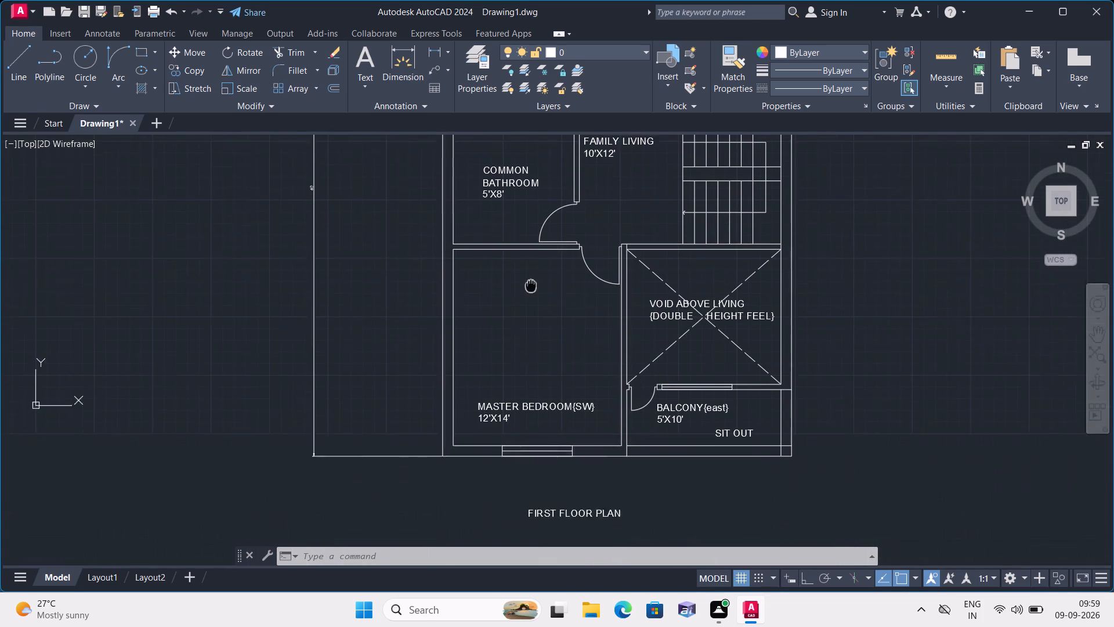
middle_drag(531, 272, 531, 269)
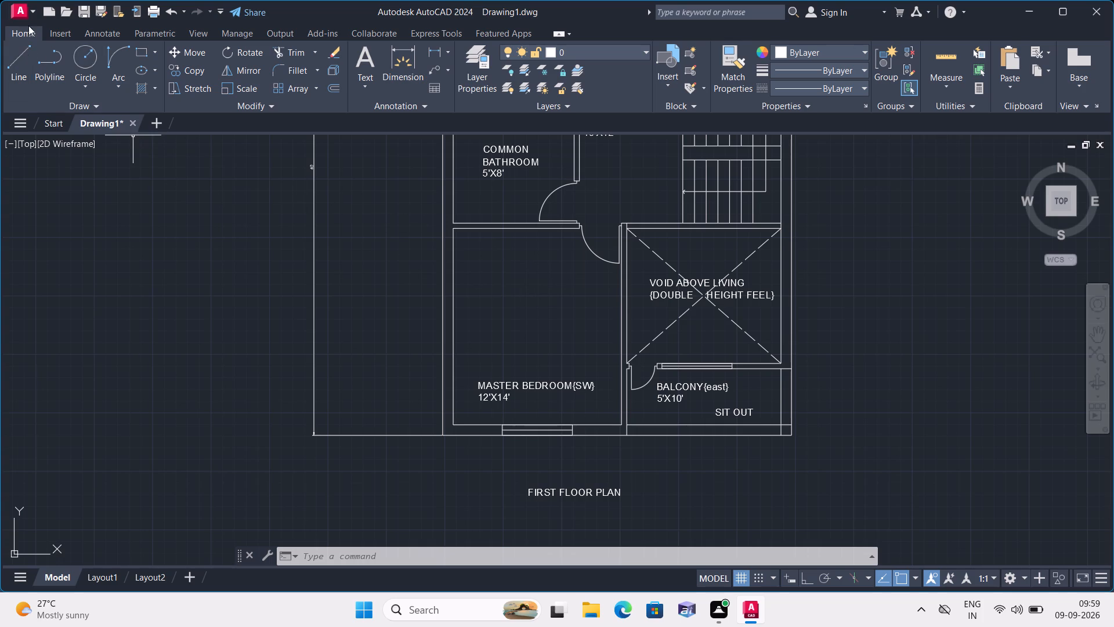
click(27, 7)
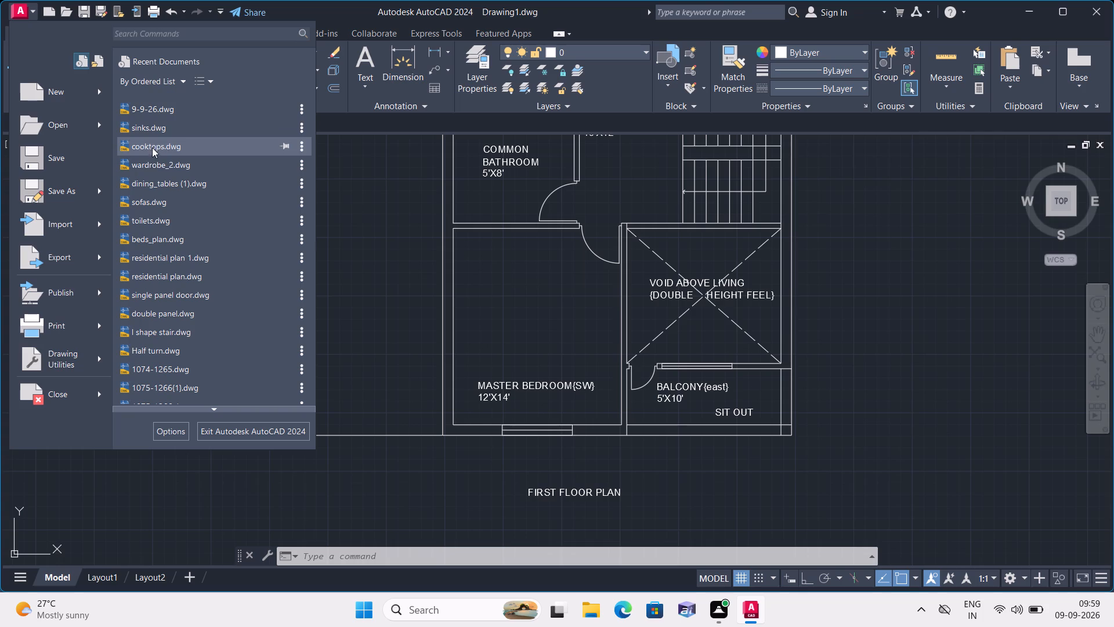
click(151, 163)
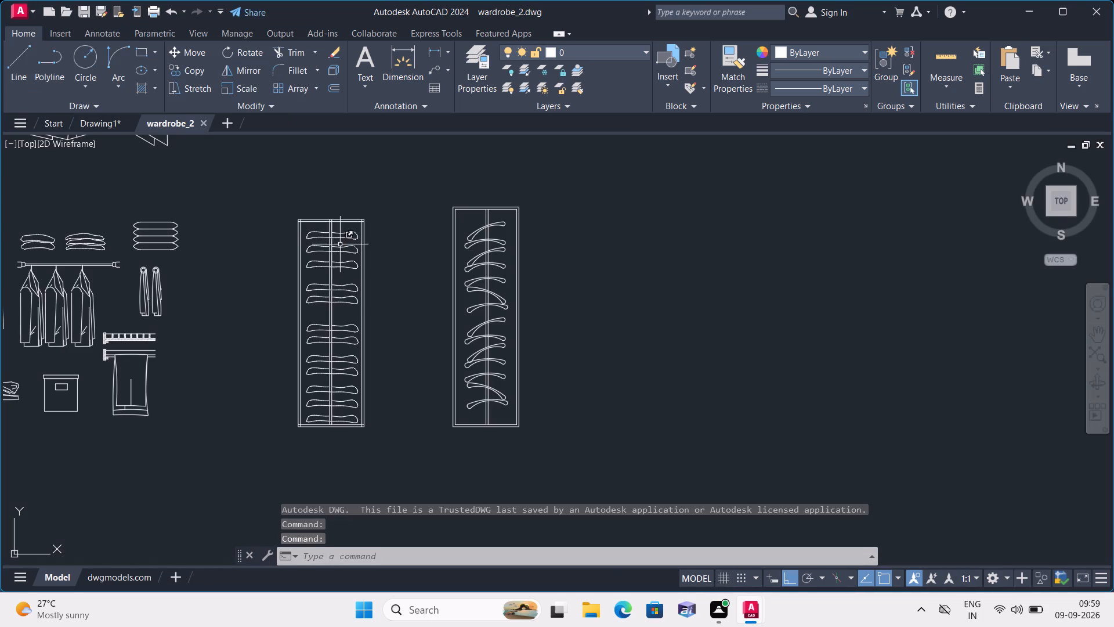
click(267, 207)
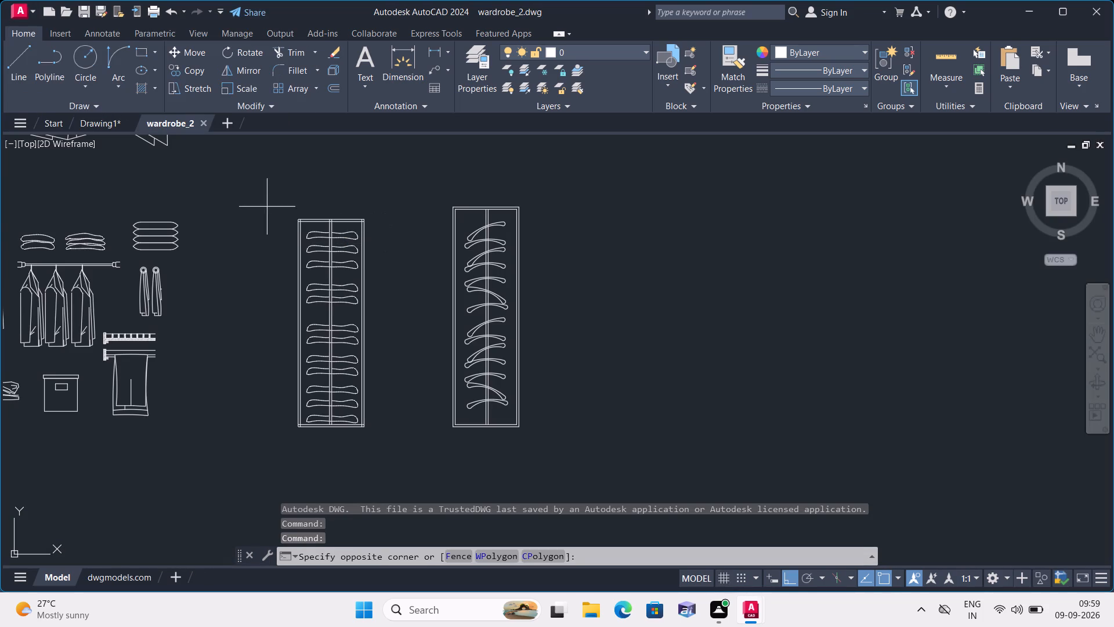
click(371, 451)
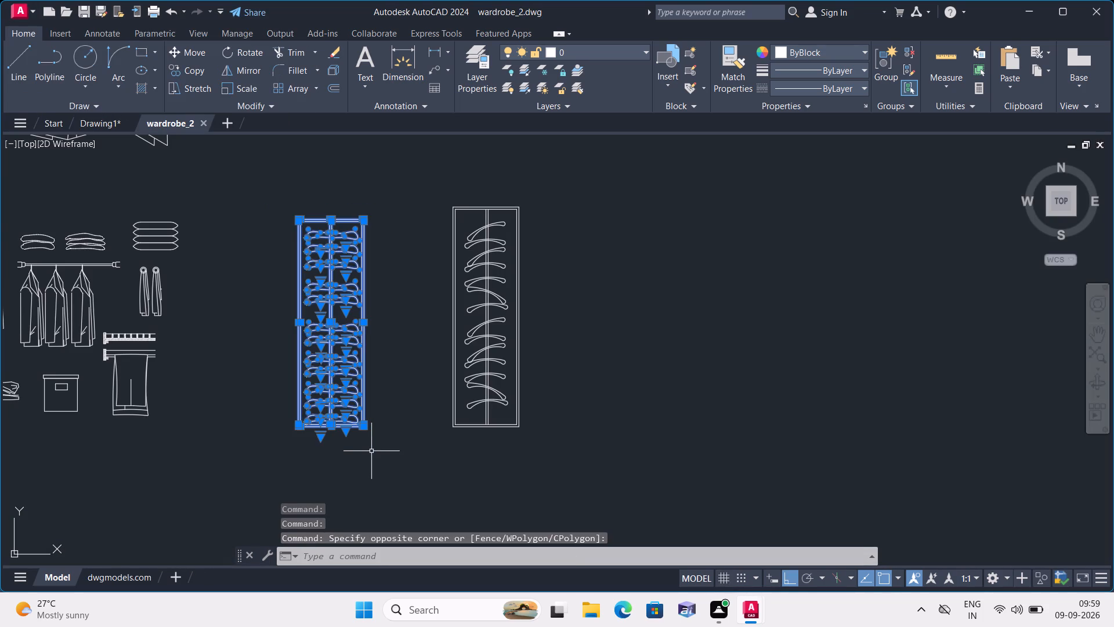
key(ctrl+c)
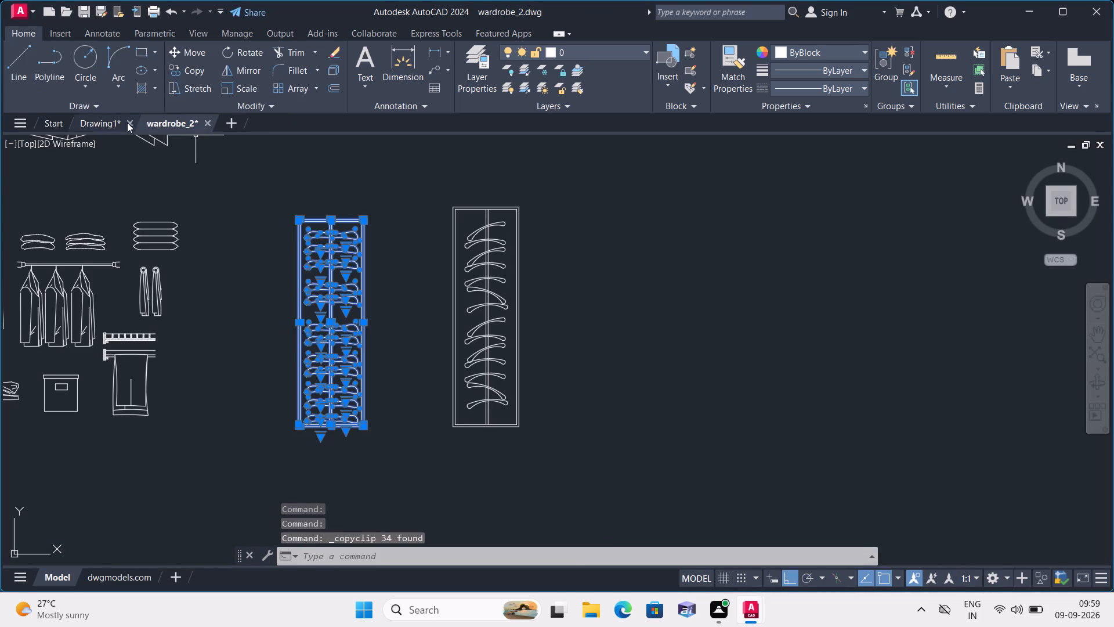
Paste the copied wardrobe into Drawing1 in the empty space east of the floor plan.
click(110, 121)
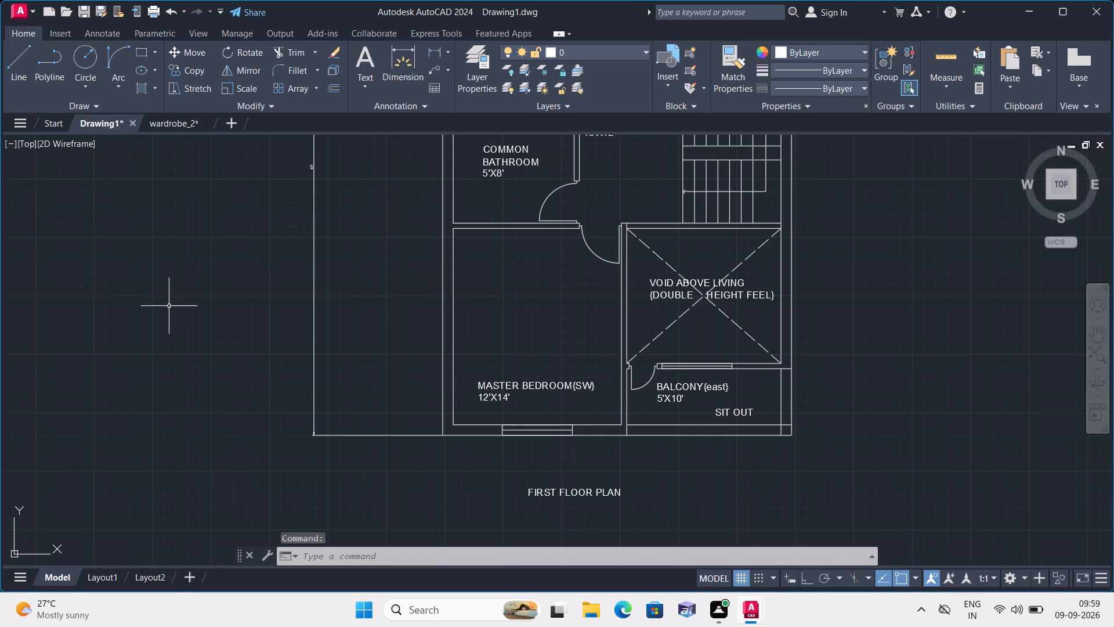
key(ctrl+v)
scroll(208, 318, down, 4)
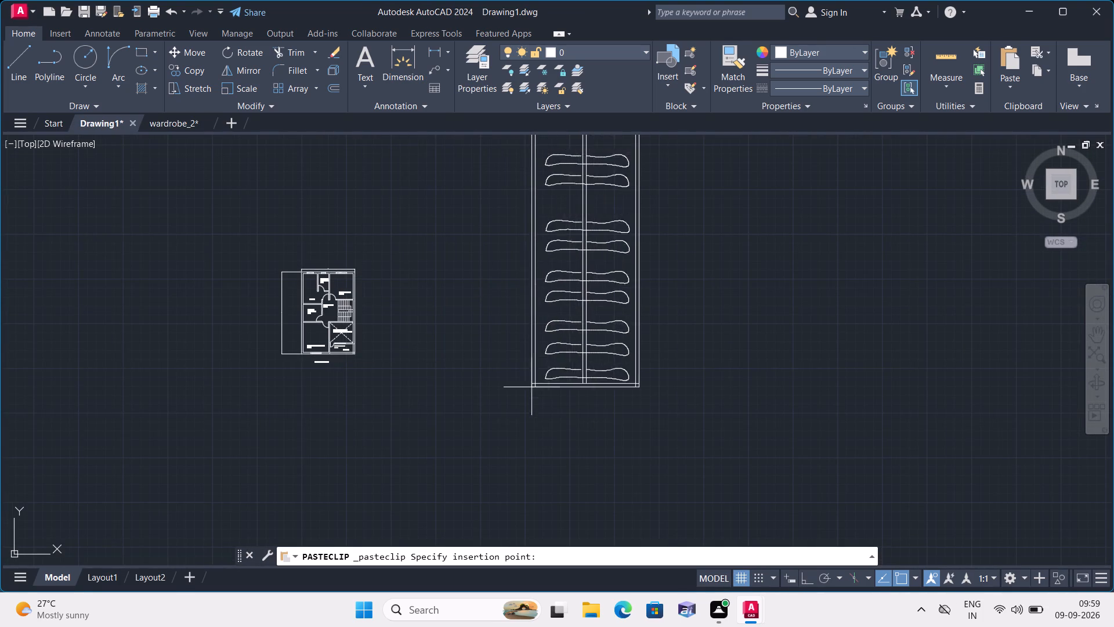
click(522, 422)
scroll(464, 275, down, 1)
middle_click(464, 275)
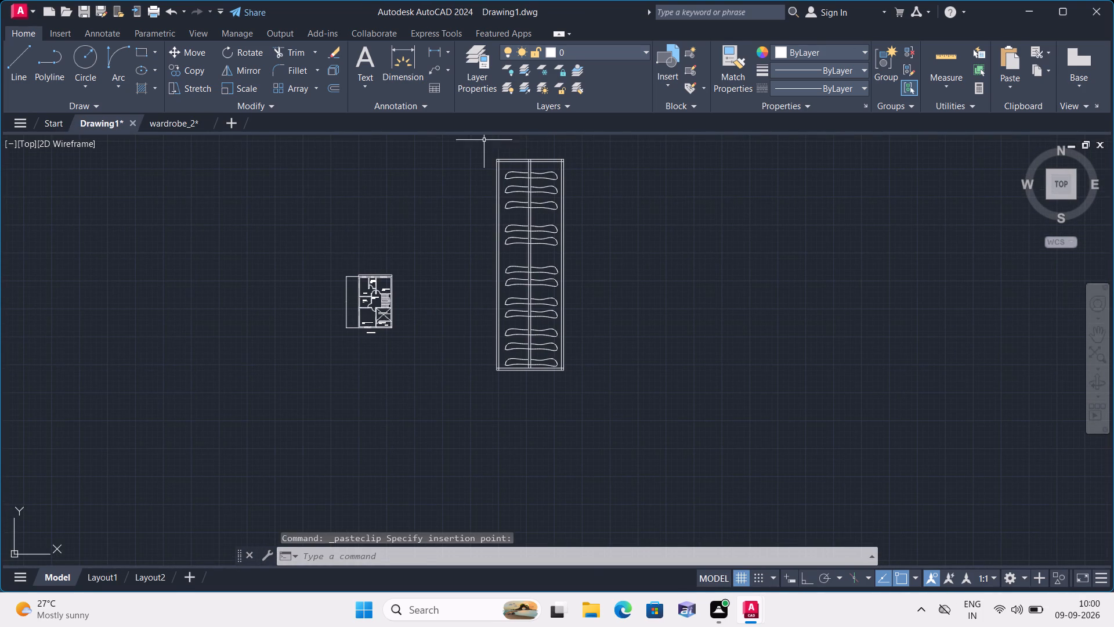
Scale the pasted wardrobe down freehand to about the length of the plan's staircase.
click(478, 139)
click(588, 392)
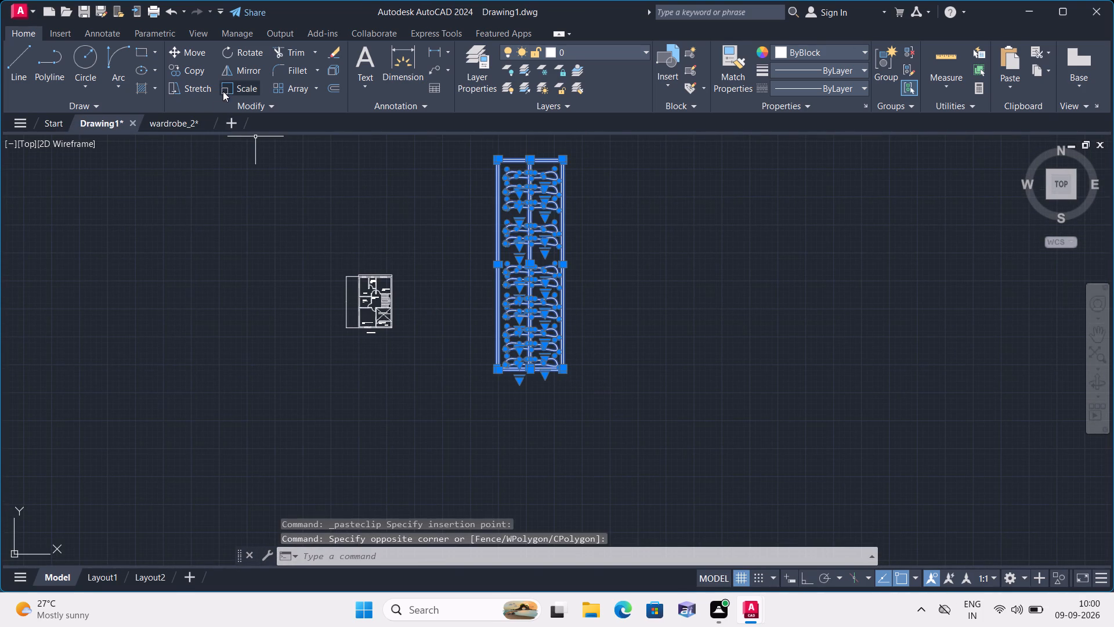
click(245, 89)
click(511, 302)
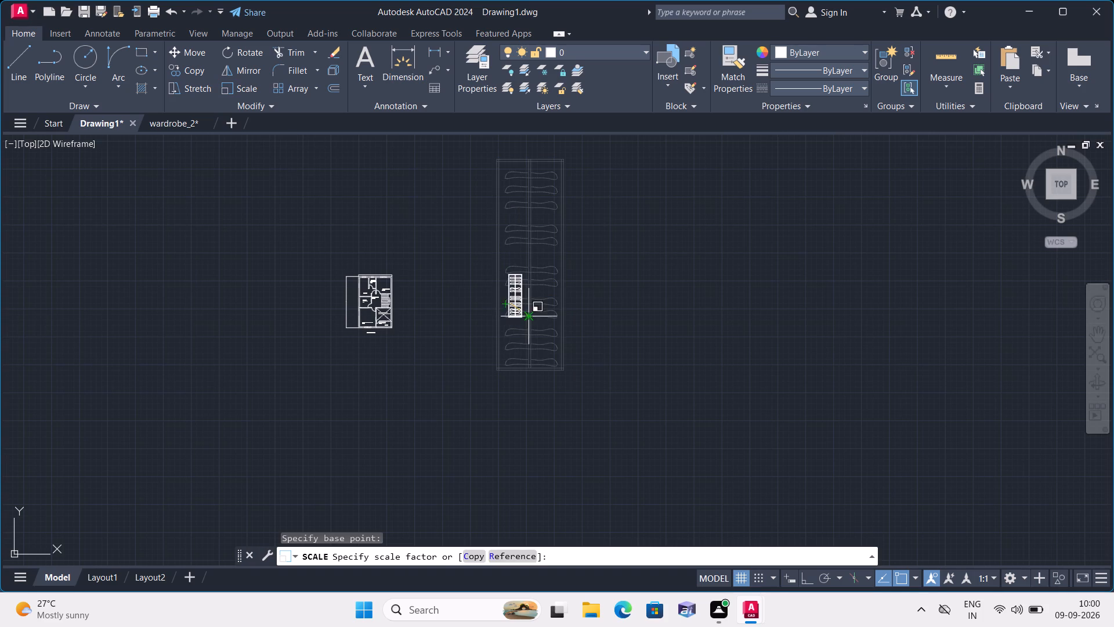
click(518, 307)
scroll(489, 289, up, 3)
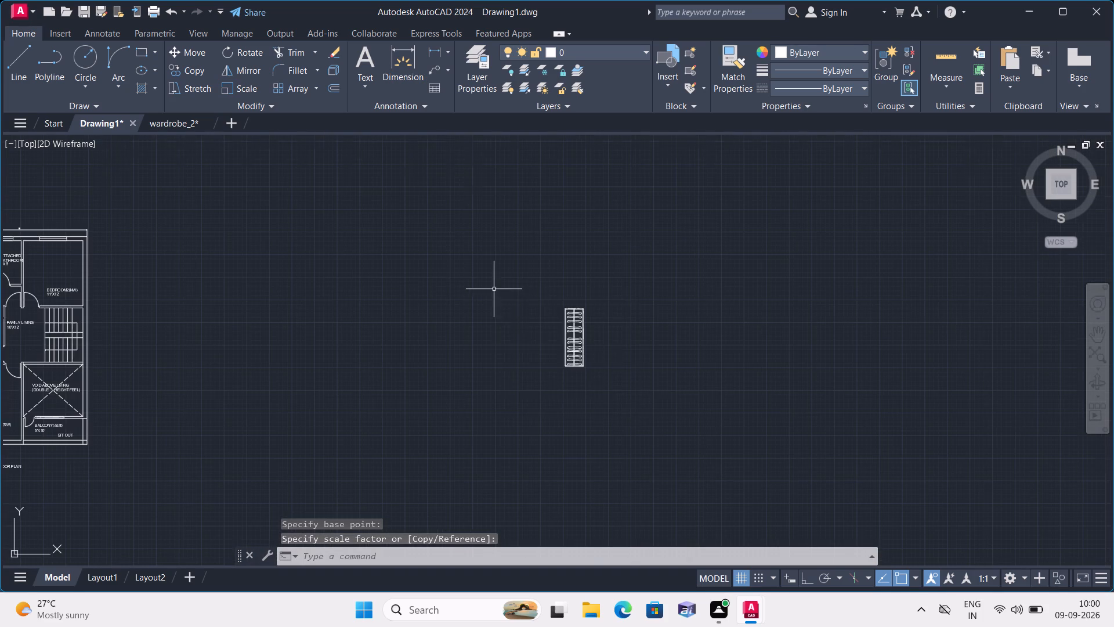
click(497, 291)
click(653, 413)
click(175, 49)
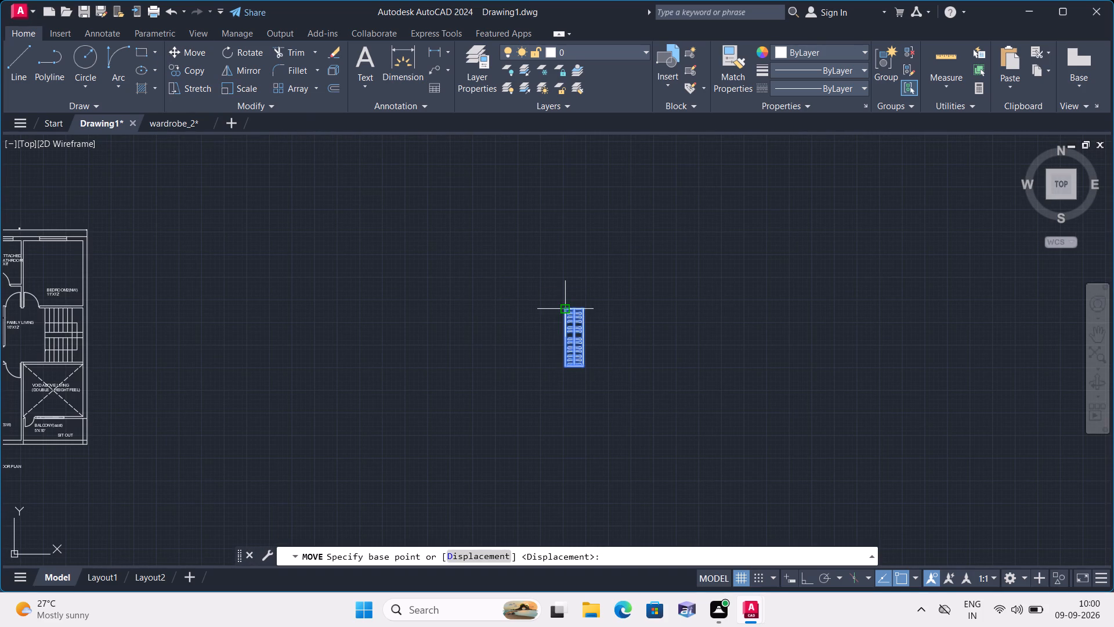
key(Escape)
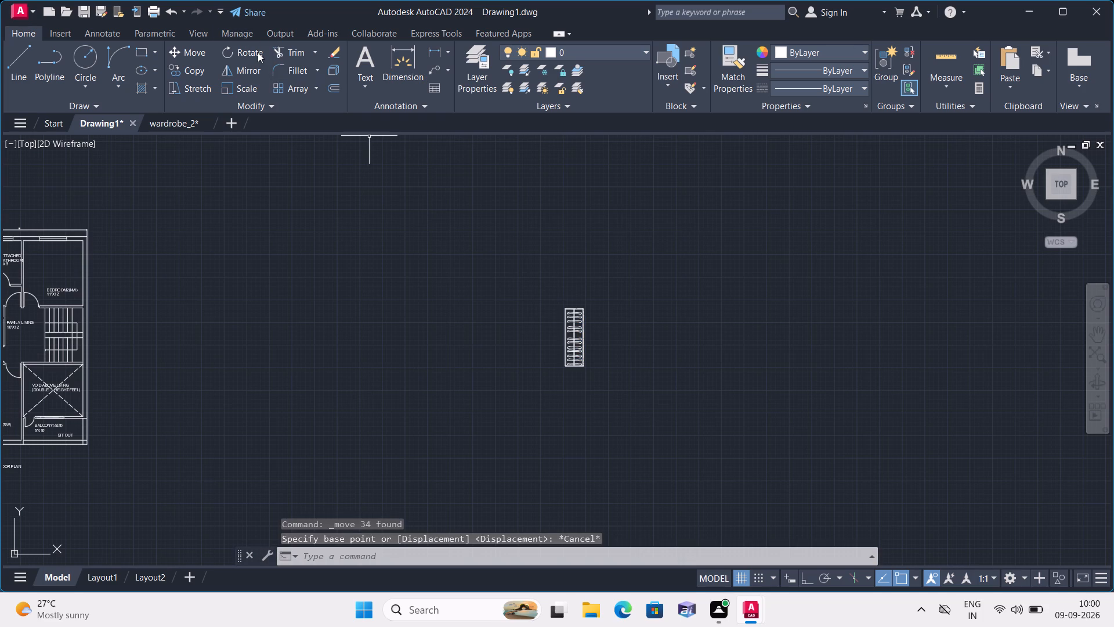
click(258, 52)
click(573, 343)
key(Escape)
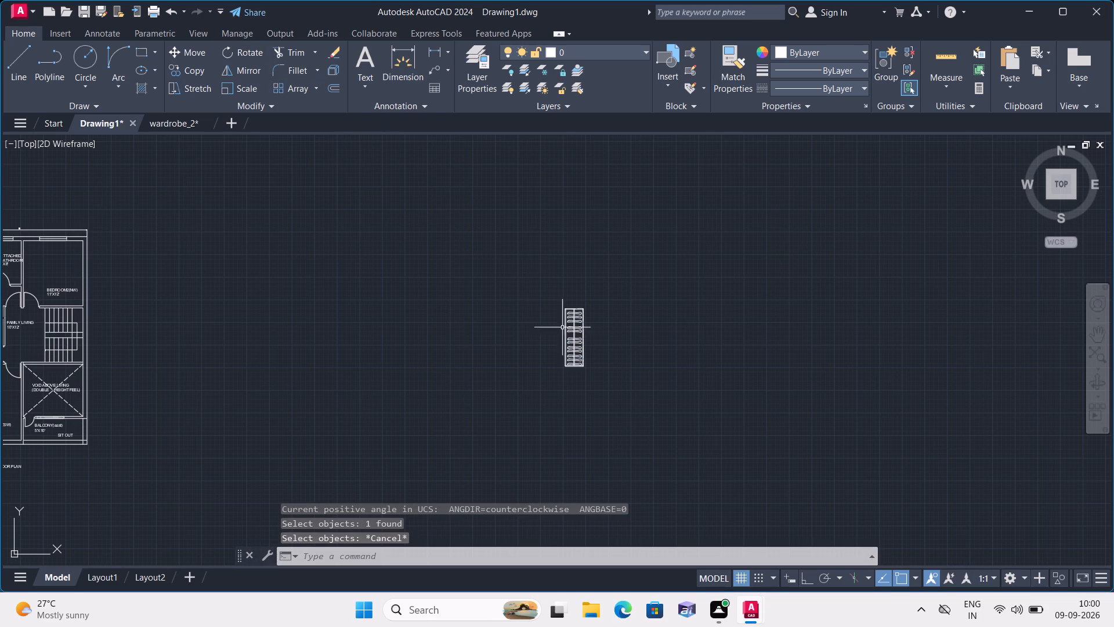
Rotate the wardrobe 90 degrees clockwise about its north end with Ortho on, so it lies horizontally.
drag(521, 286, 530, 294)
click(635, 387)
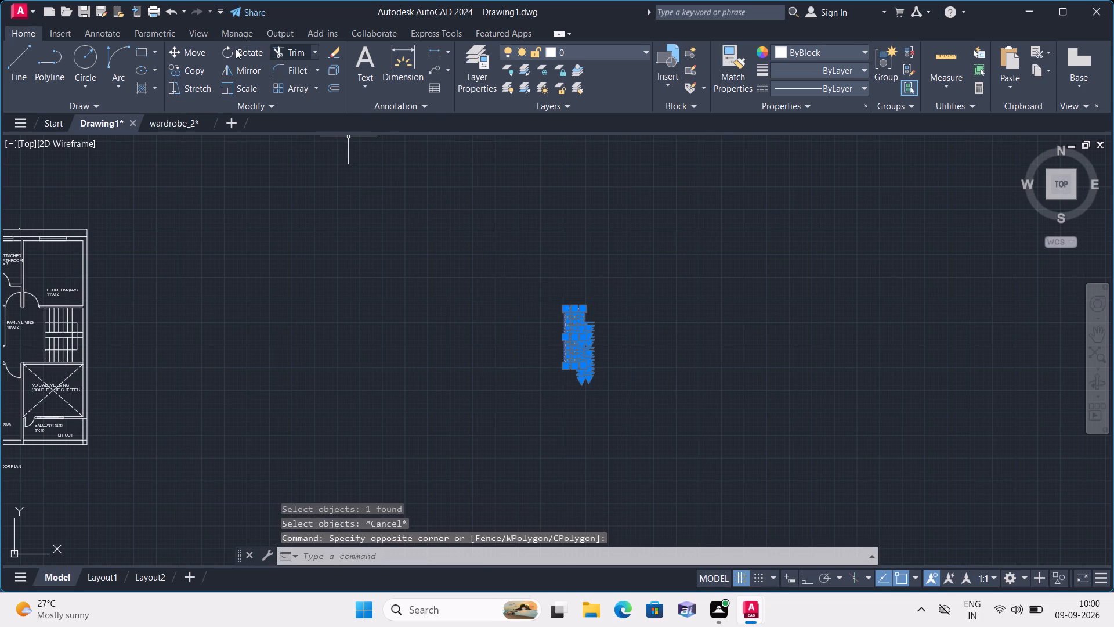
click(236, 49)
click(570, 305)
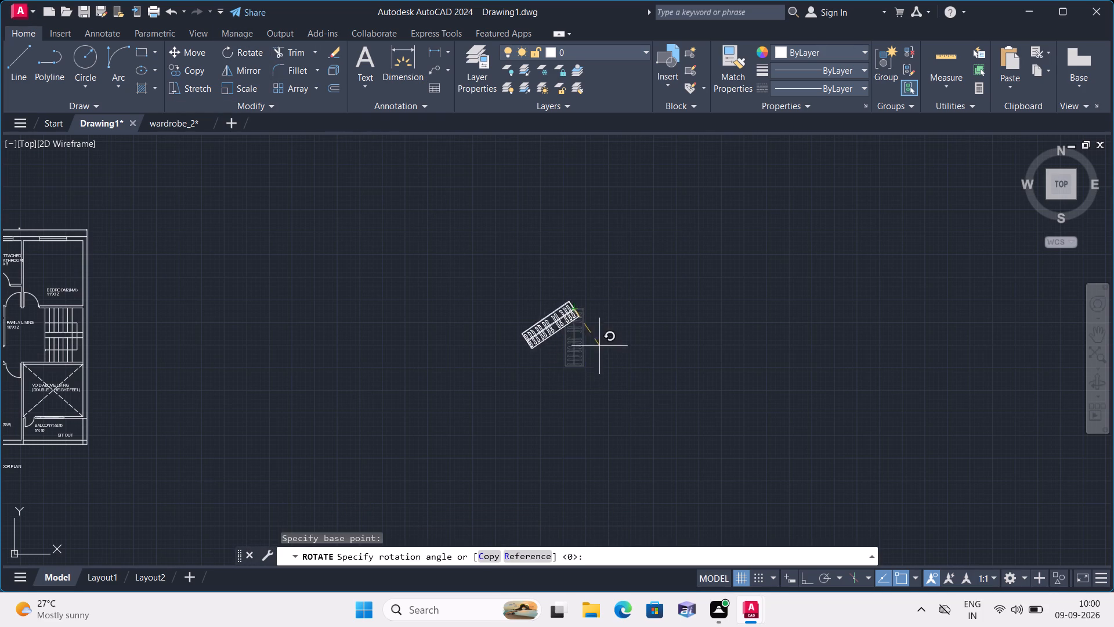
key(F8)
click(577, 375)
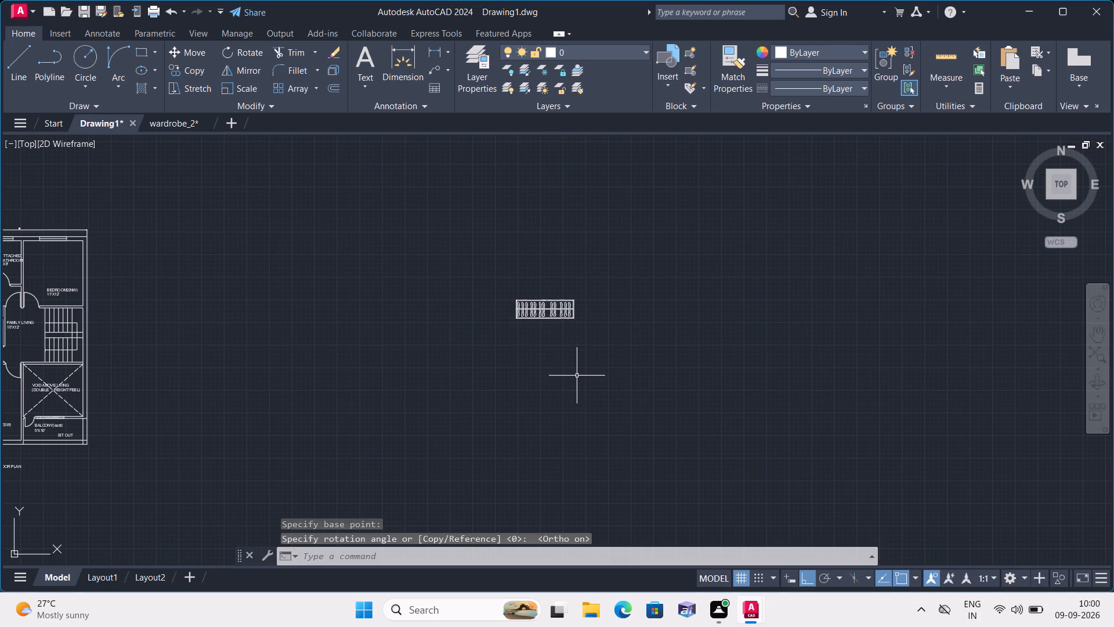
Scale the horizontal wardrobe down again, freehand from its centre, to less than half its length.
click(495, 283)
click(634, 380)
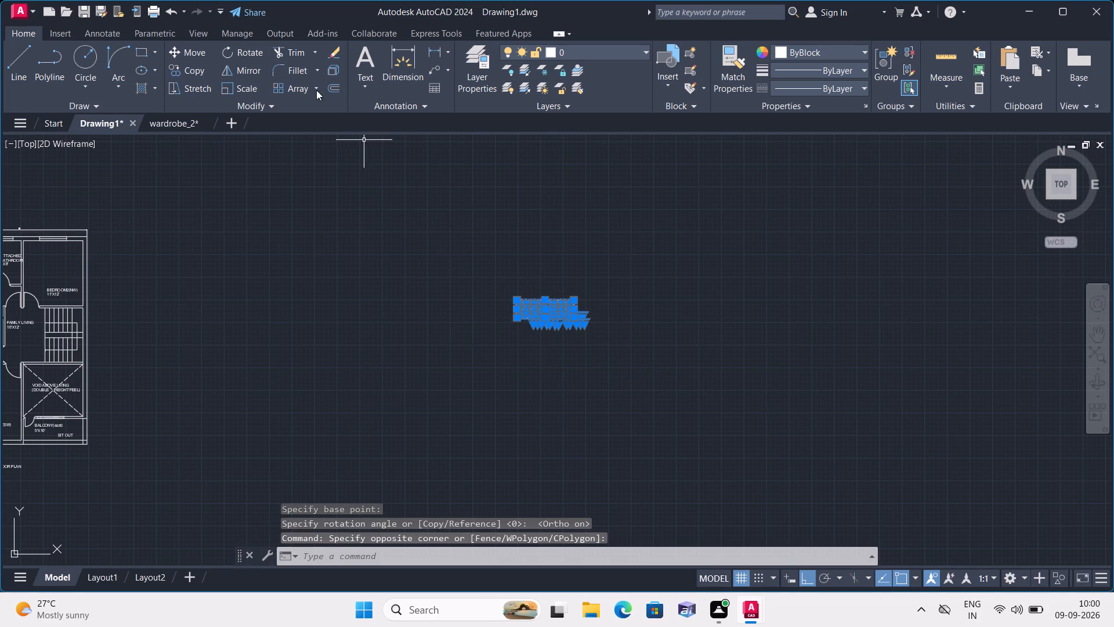
click(249, 86)
click(549, 309)
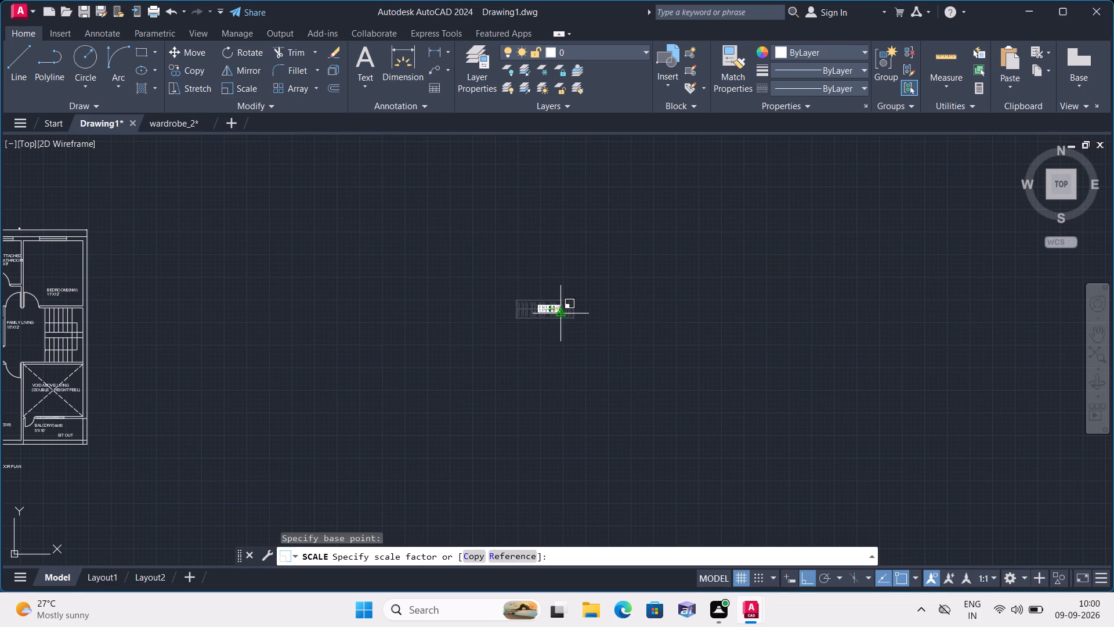
click(560, 315)
Move the wardrobe by its upper-left corner, with Ortho off, into the upper part of the 12'X14' master bedroom.
drag(505, 285, 526, 300)
click(606, 334)
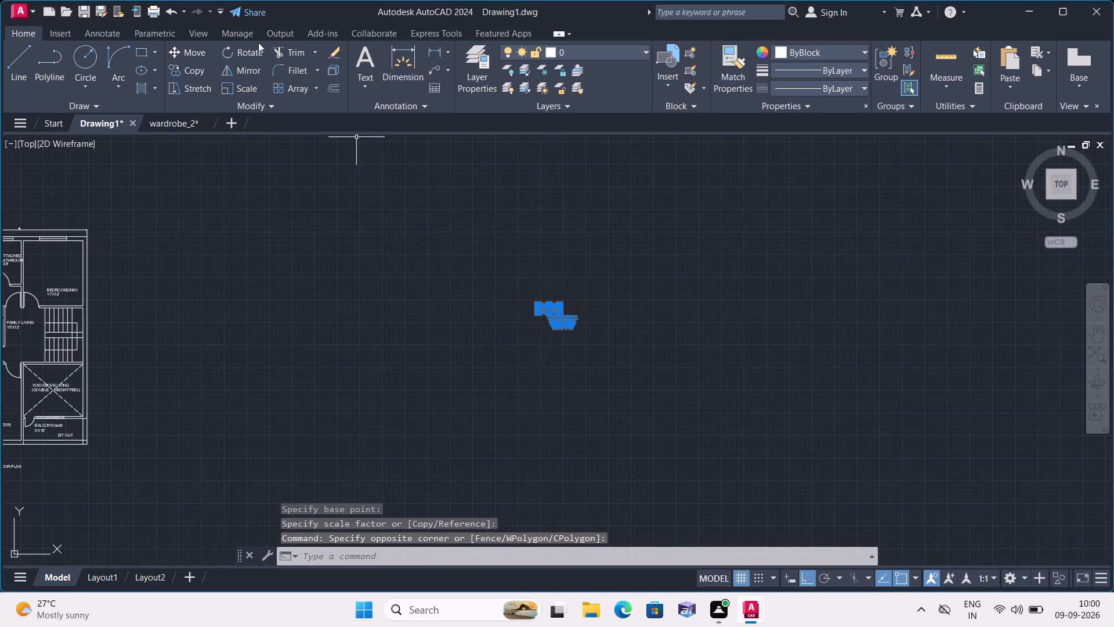
click(191, 52)
scroll(625, 356, up, 3)
scroll(382, 192, up, 1)
middle_drag(408, 242, 443, 293)
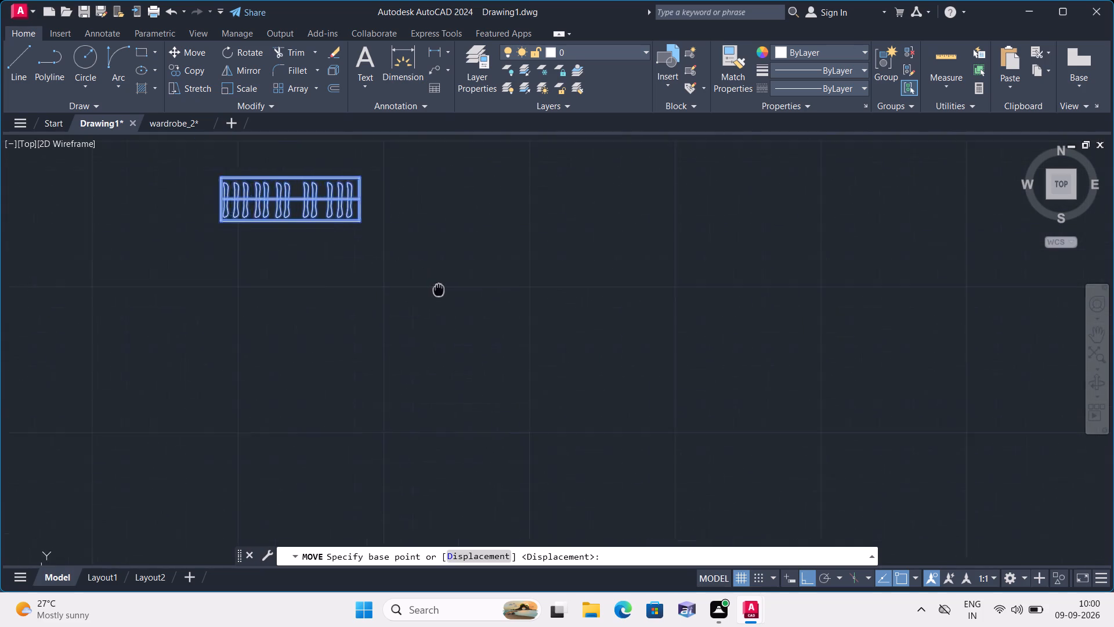
middle_drag(443, 293, 516, 338)
scroll(287, 218, up, 3)
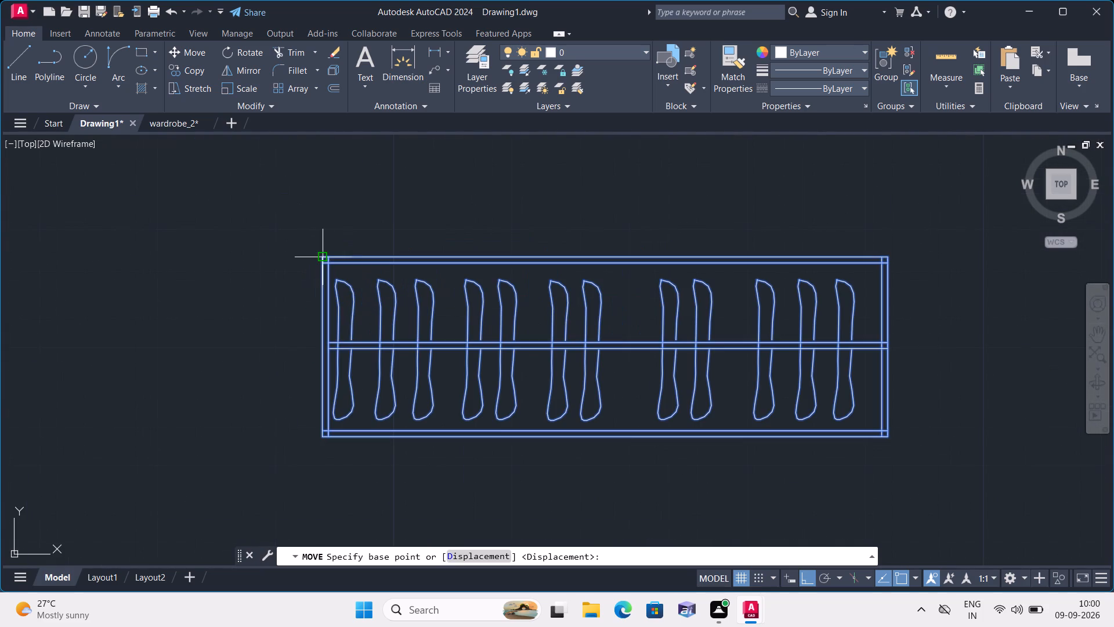
click(320, 255)
scroll(232, 212, down, 3)
middle_drag(256, 235, 523, 358)
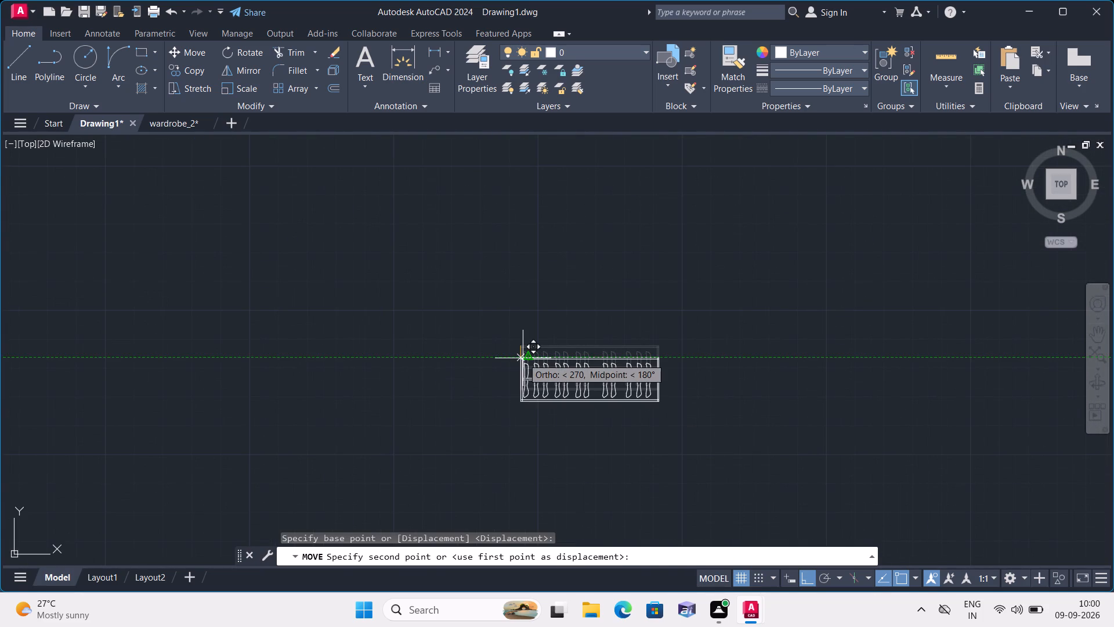
key(F8)
scroll(230, 290, down, 3)
middle_drag(244, 286, 819, 251)
scroll(551, 277, down, 1)
scroll(180, 337, up, 2)
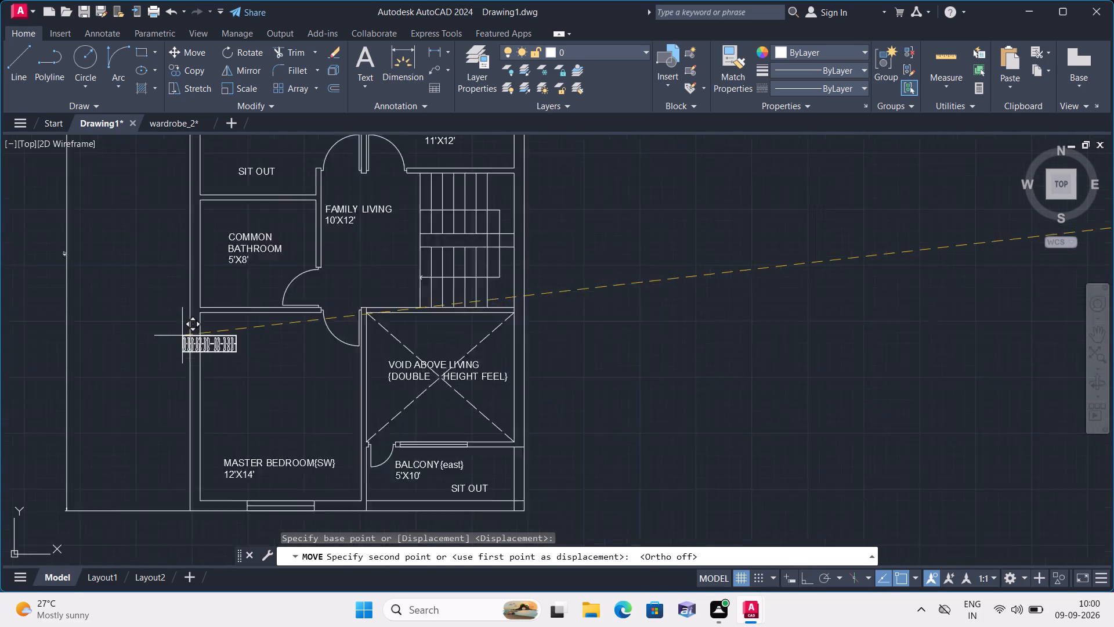
scroll(183, 335, up, 2)
click(298, 366)
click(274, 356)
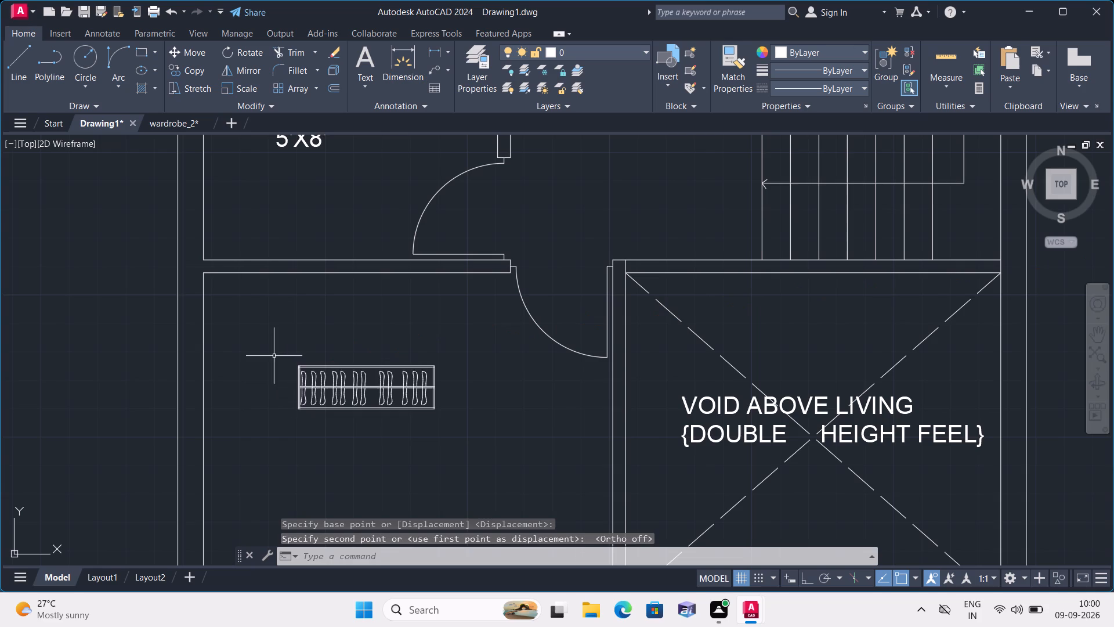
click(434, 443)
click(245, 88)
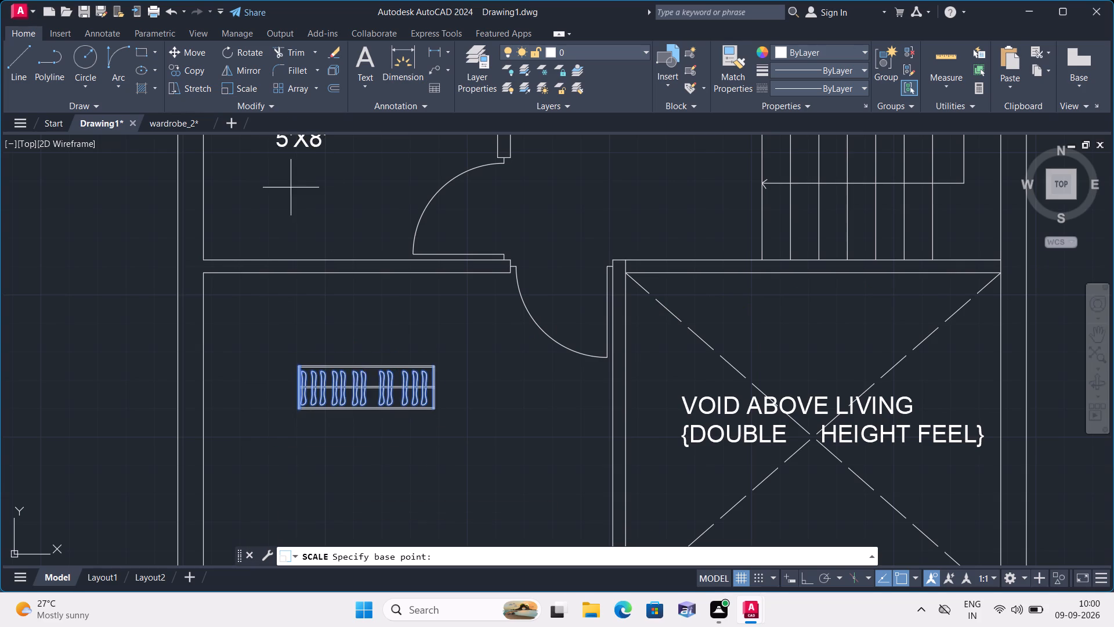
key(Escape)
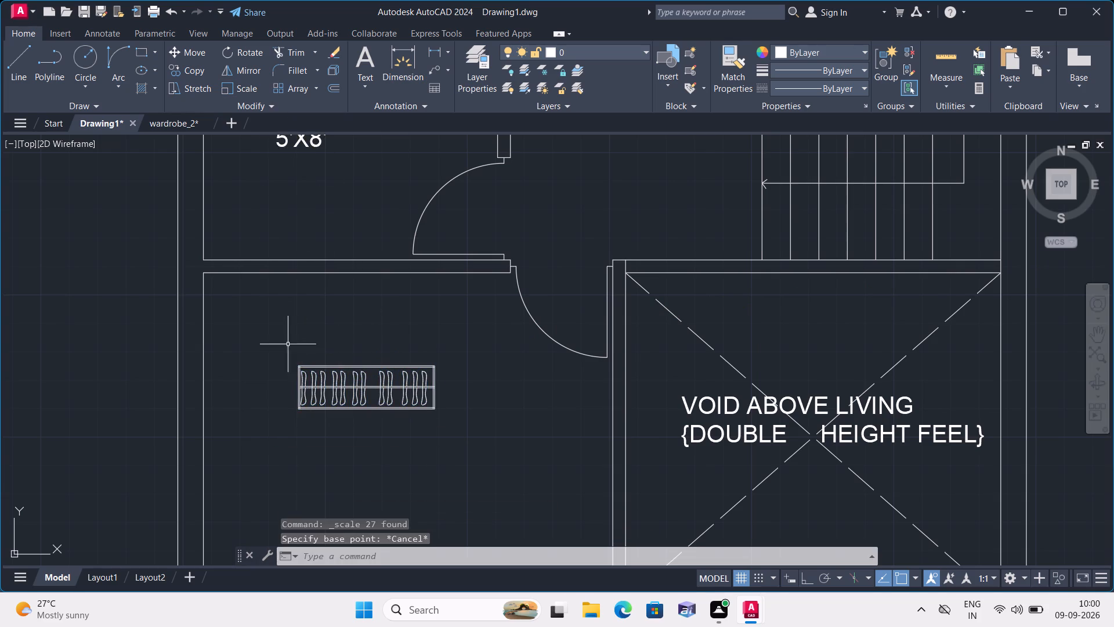
Scale the whole wardrobe up freehand from near its centre to nearly twice its length.
drag(261, 334, 295, 394)
click(472, 465)
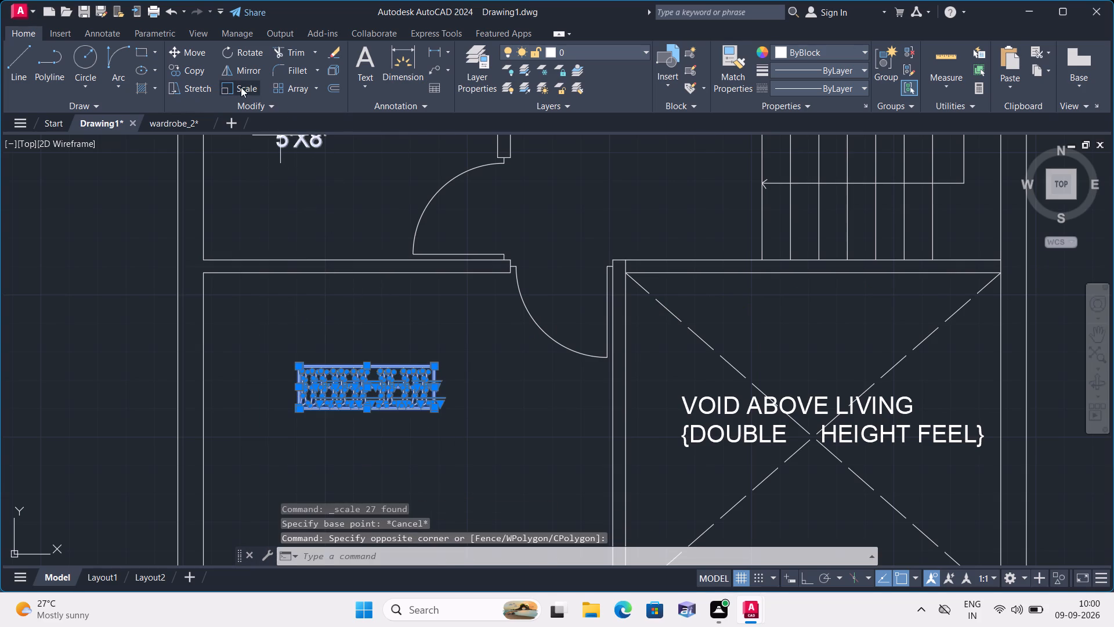
click(241, 87)
click(352, 388)
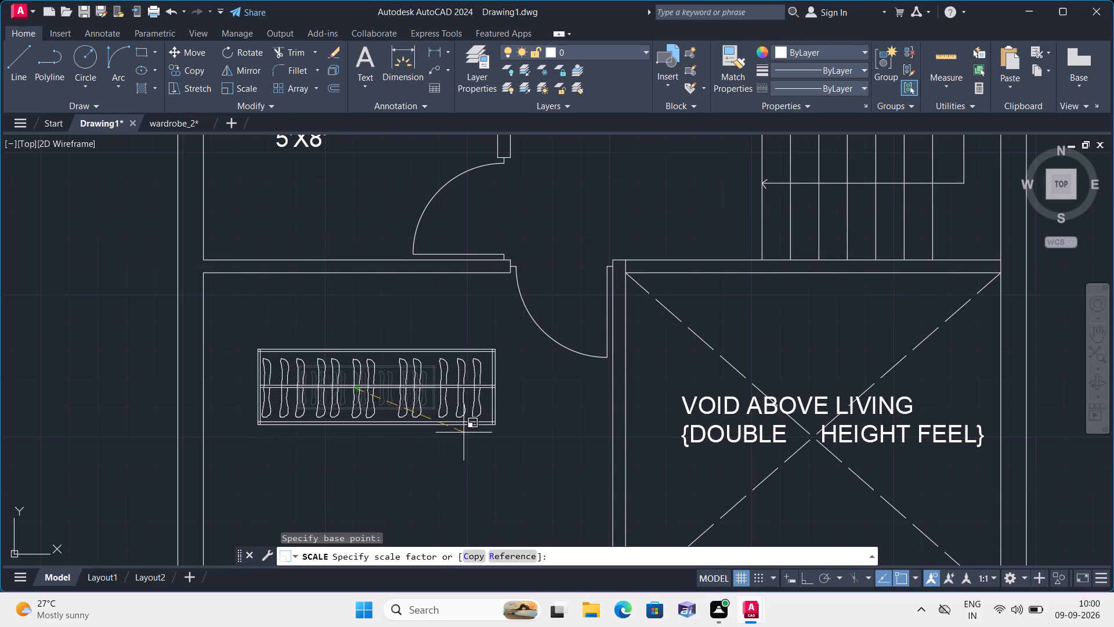
click(468, 433)
Move the enlarged wardrobe by its upper-left corner into the master bedroom's inner corner, against the common bathroom wall.
click(231, 329)
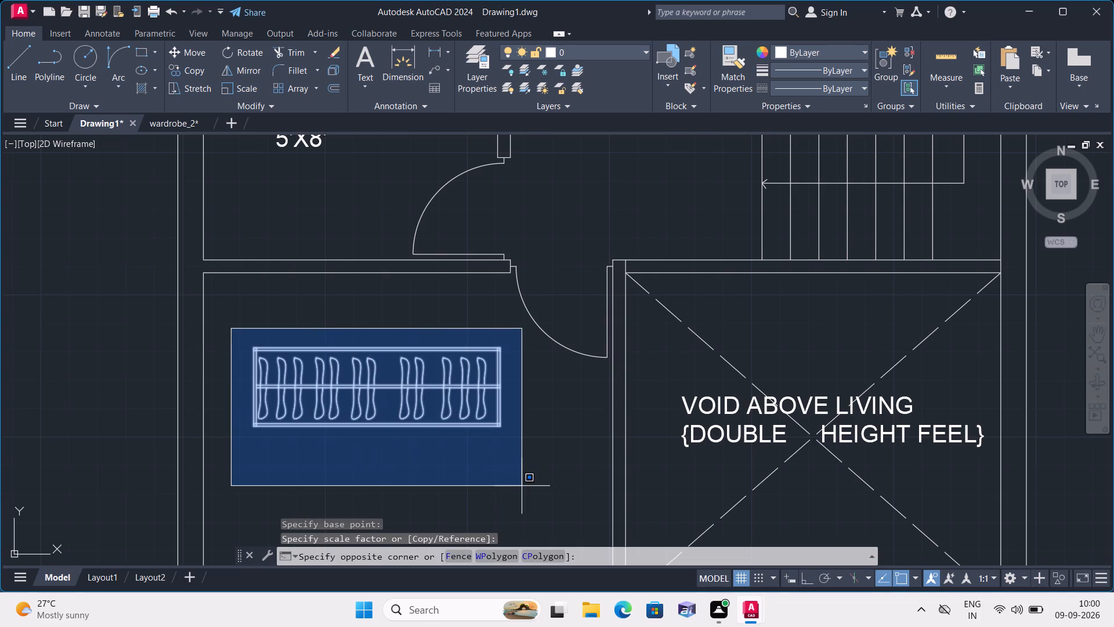
click(527, 485)
click(177, 51)
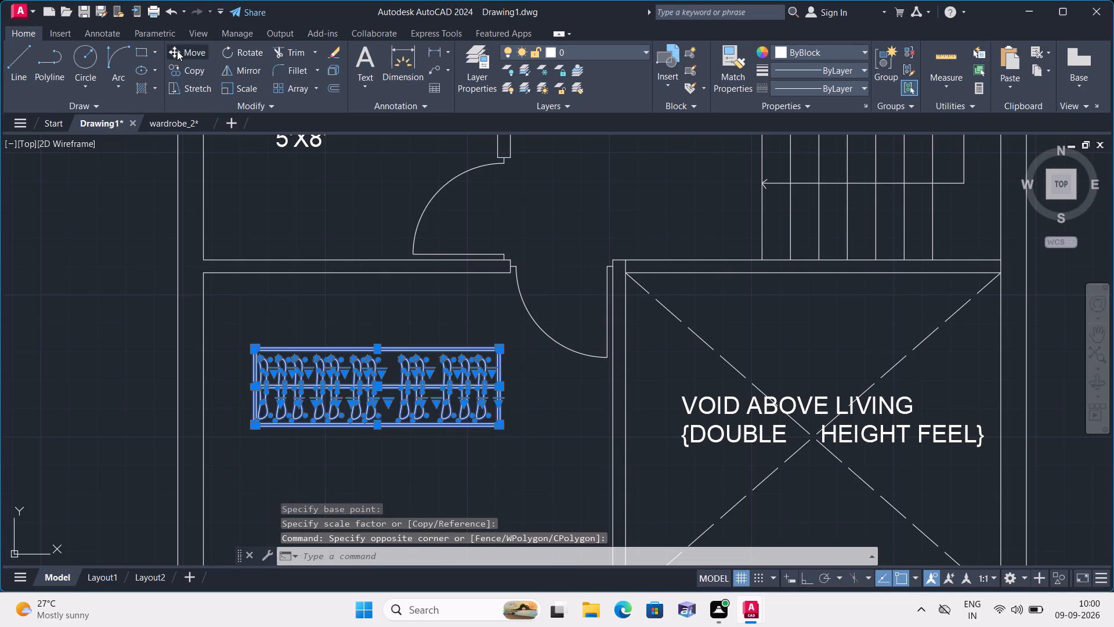
scroll(261, 296, up, 2)
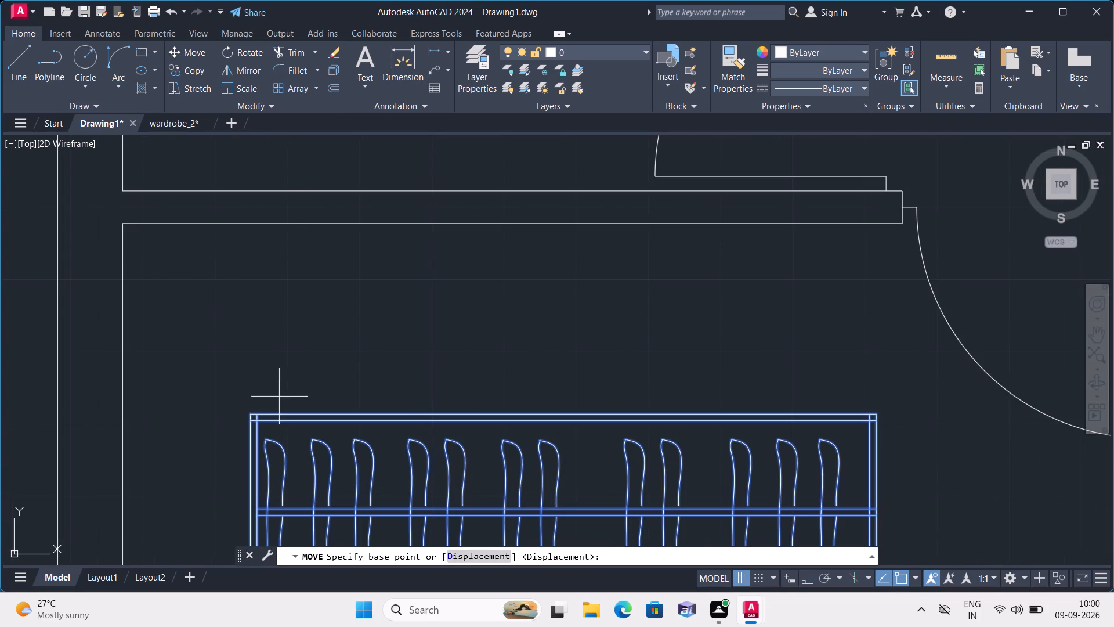
click(248, 415)
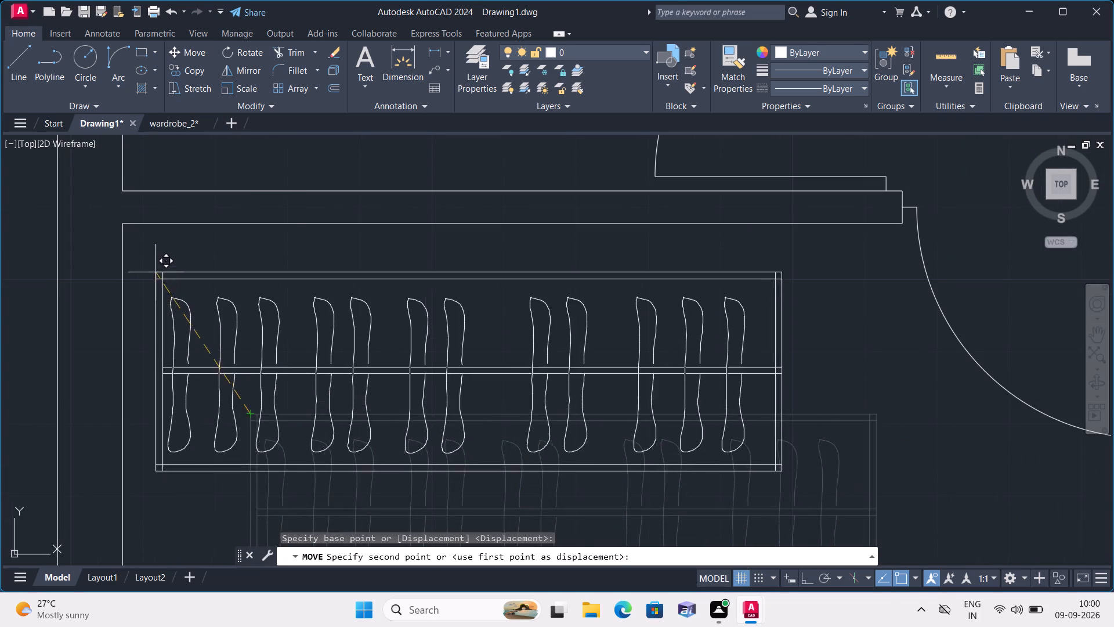
scroll(142, 244, up, 2)
click(95, 194)
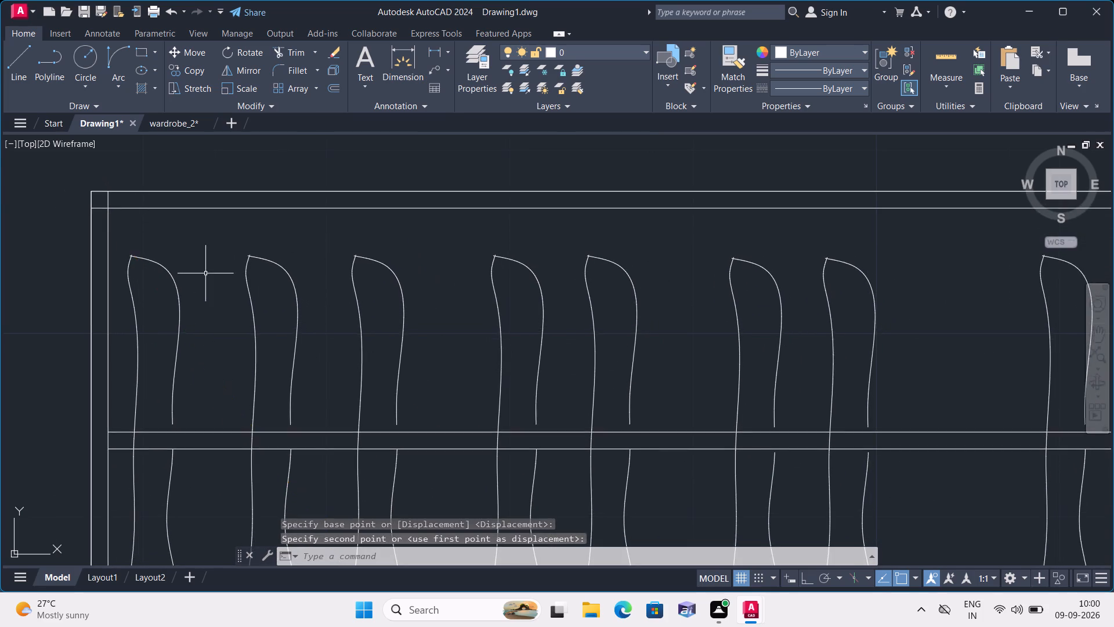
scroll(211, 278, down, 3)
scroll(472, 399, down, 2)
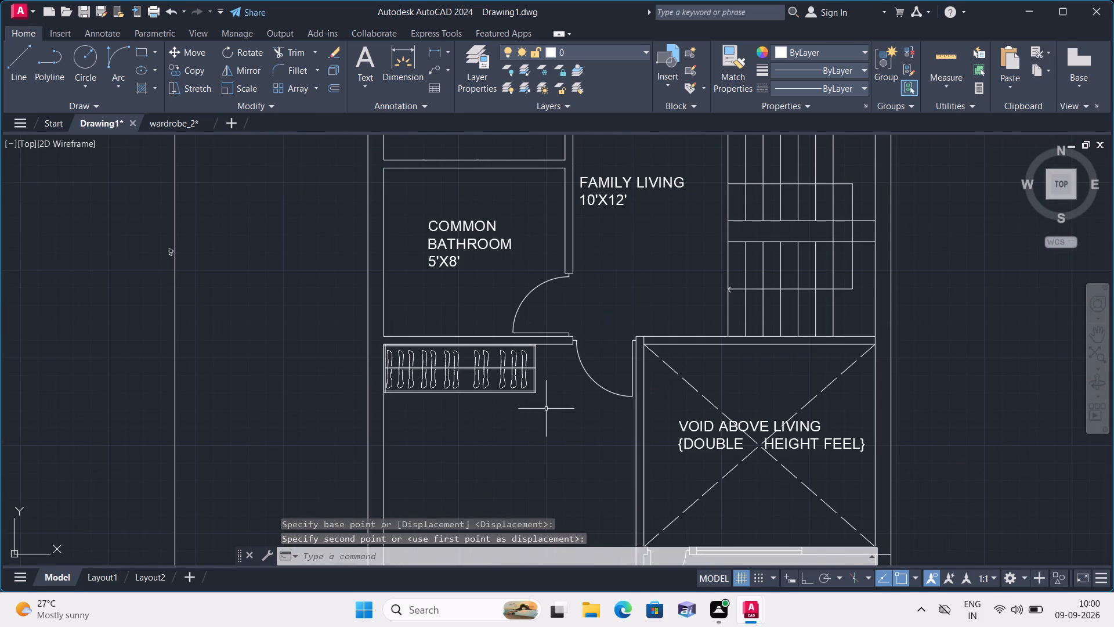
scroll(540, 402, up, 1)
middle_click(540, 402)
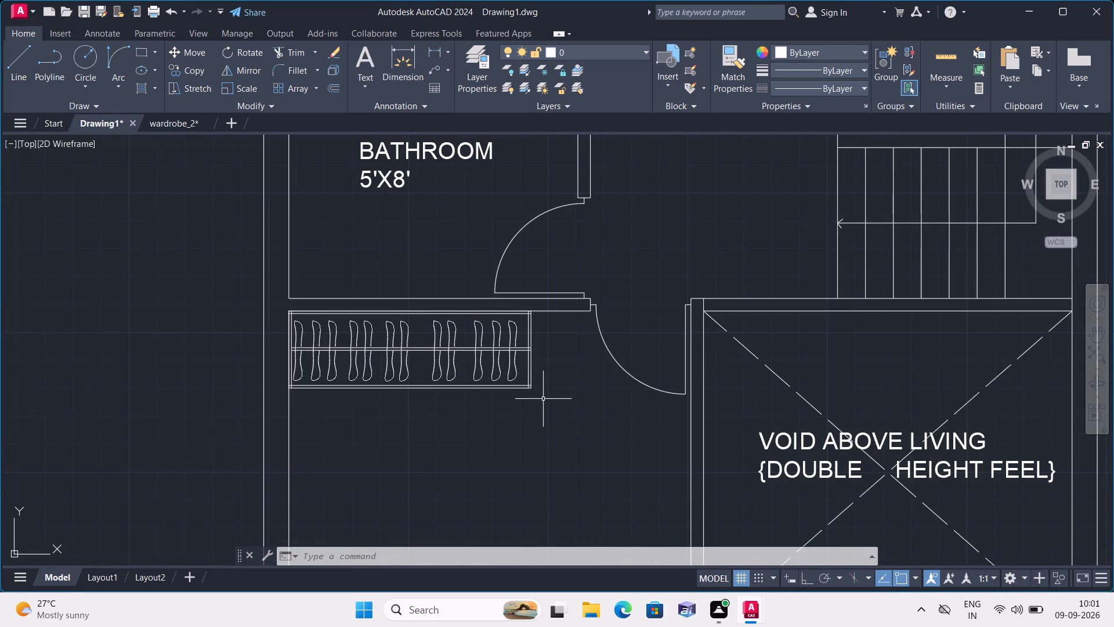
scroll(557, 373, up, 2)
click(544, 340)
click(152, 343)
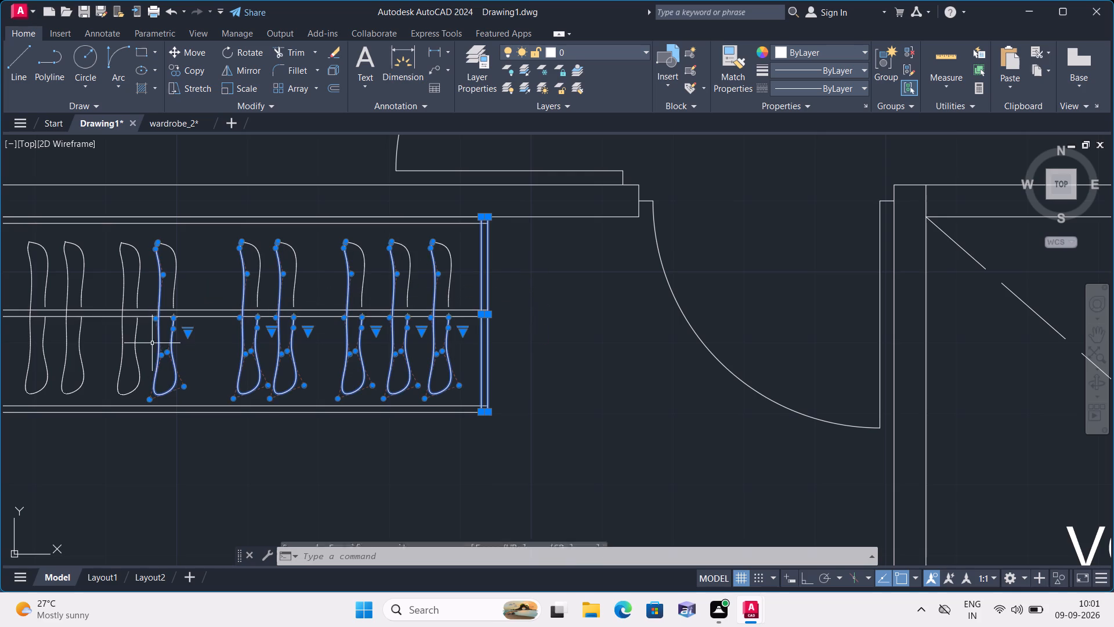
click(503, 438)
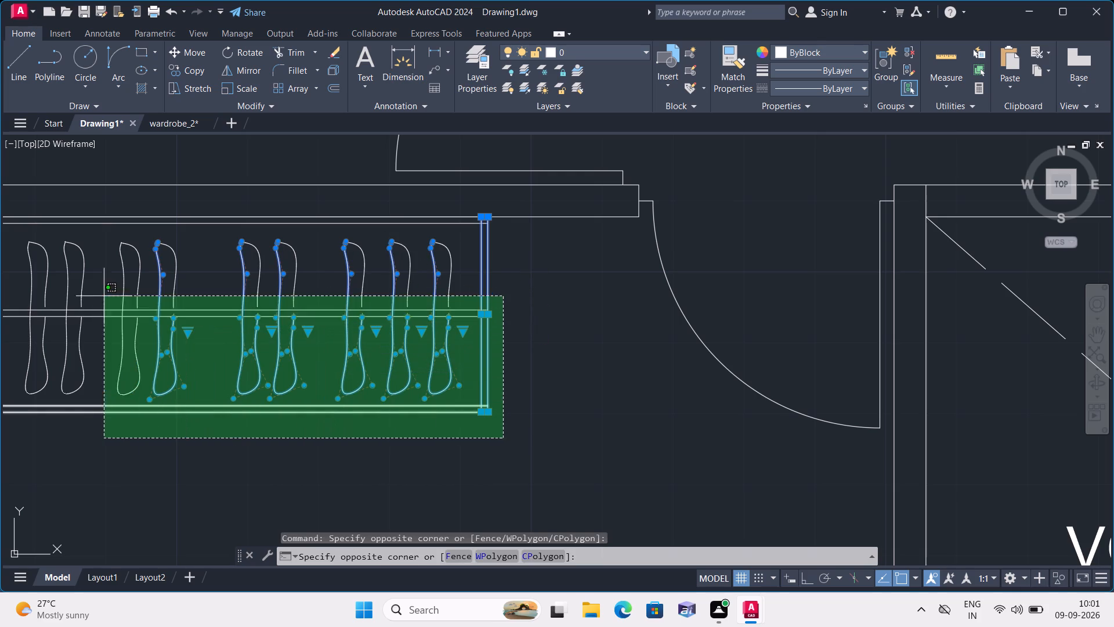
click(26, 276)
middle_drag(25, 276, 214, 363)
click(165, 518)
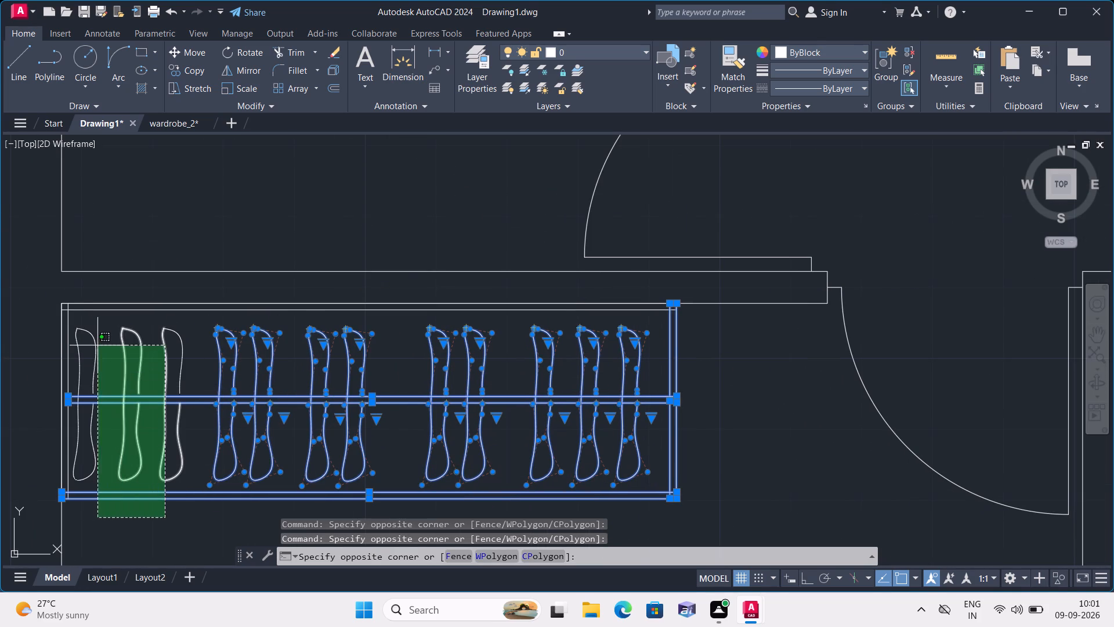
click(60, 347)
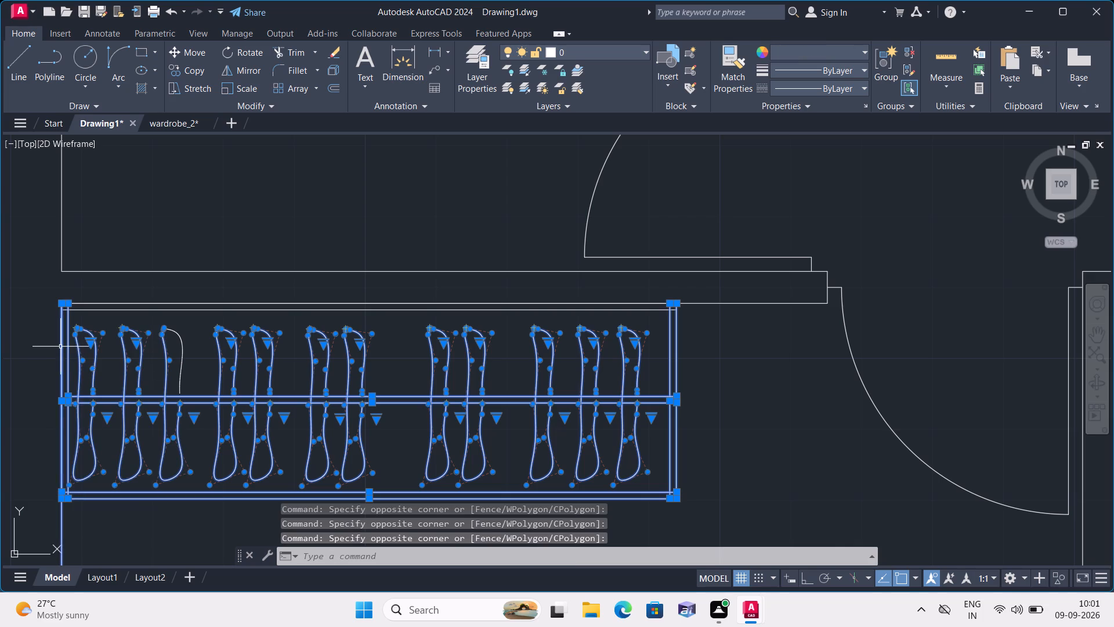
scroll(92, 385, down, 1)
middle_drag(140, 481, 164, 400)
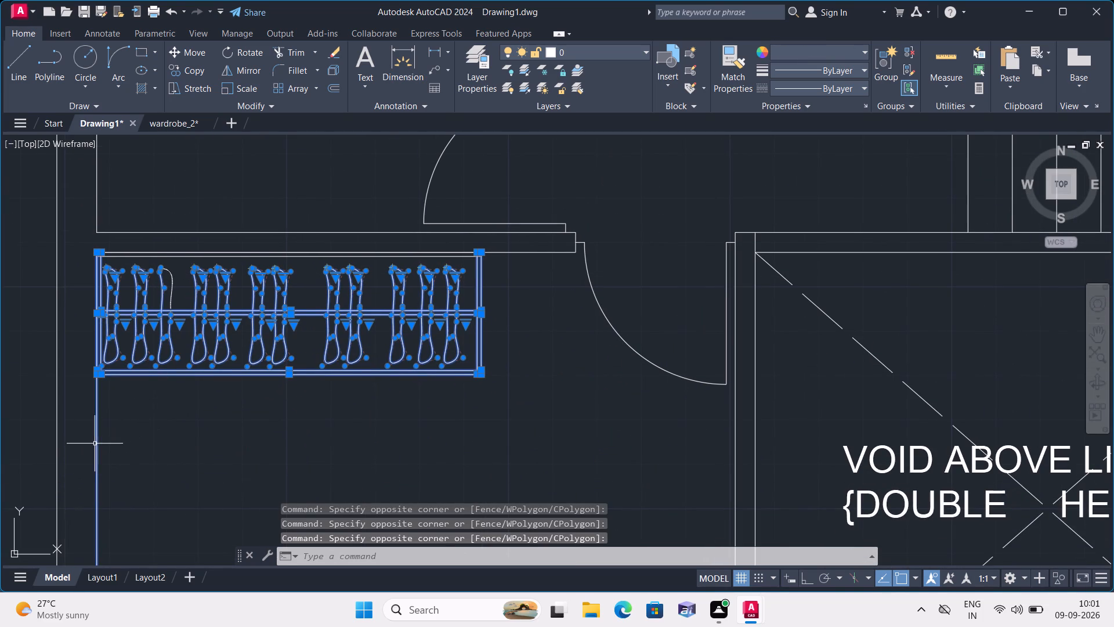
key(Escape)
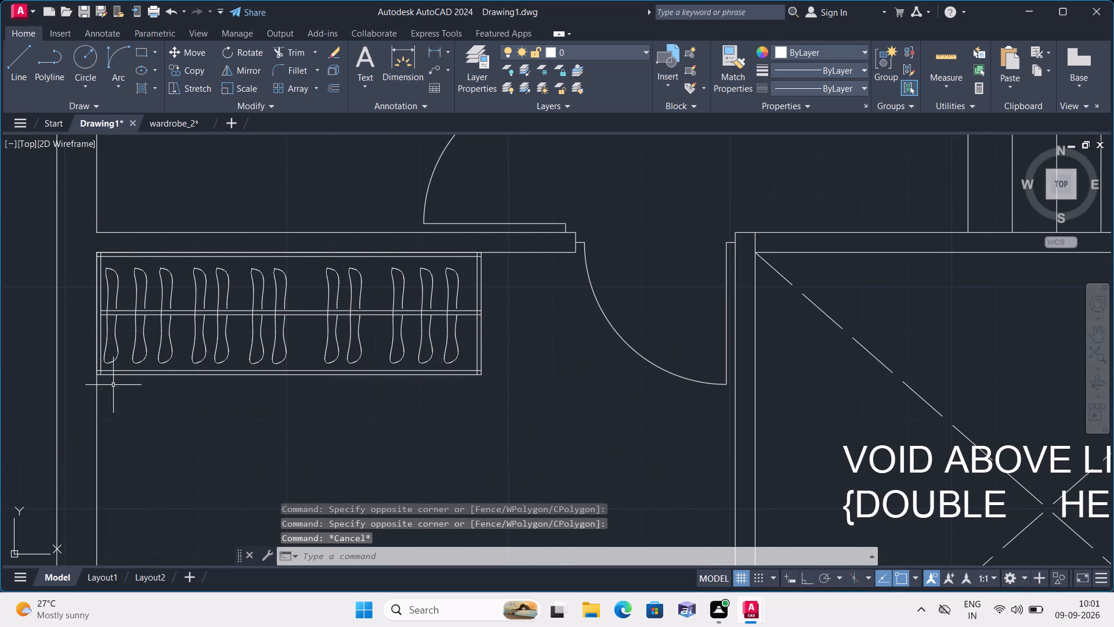
Copy the complete wardrobe from its lower-right corner to Bedroom 2's inner corner beside the staircase wall and outer wall.
click(95, 354)
scroll(98, 318, up, 2)
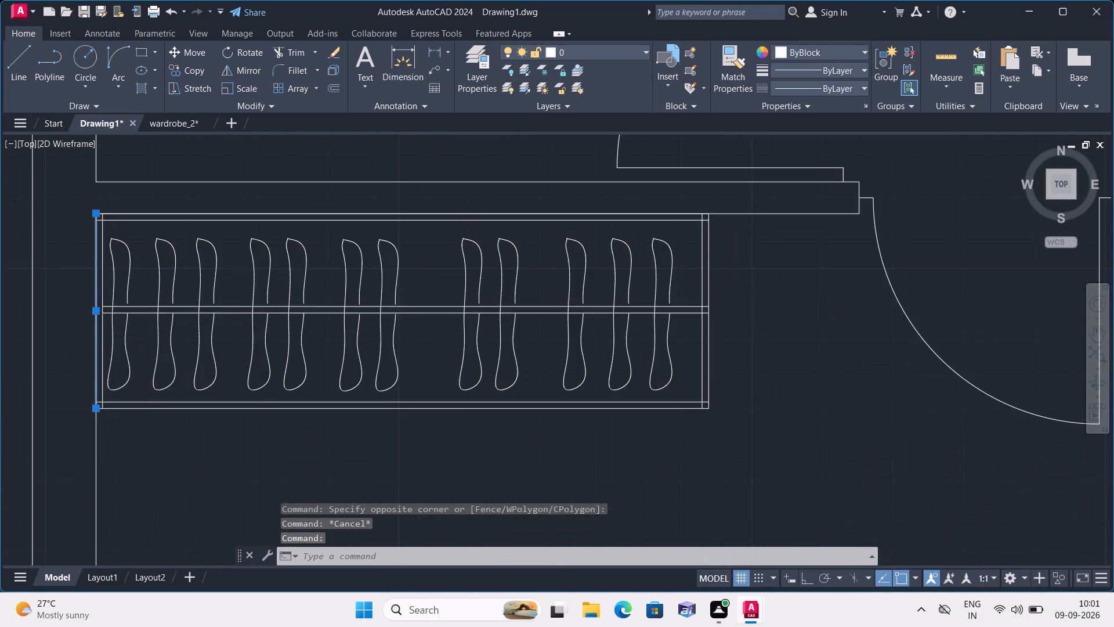
click(104, 320)
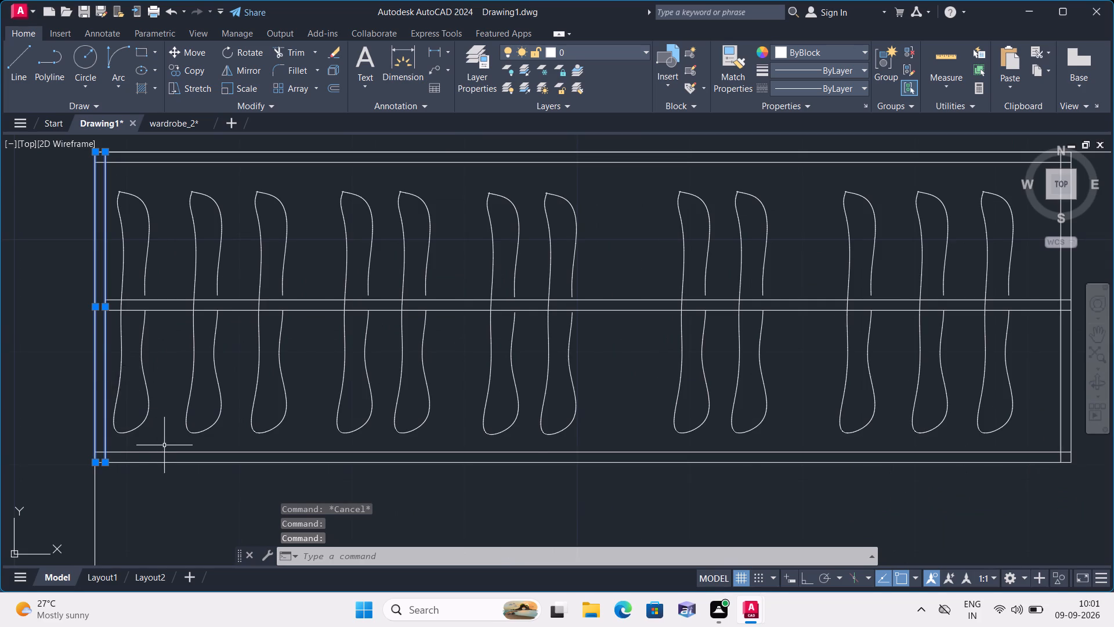
scroll(168, 432, down, 1)
scroll(175, 261, up, 1)
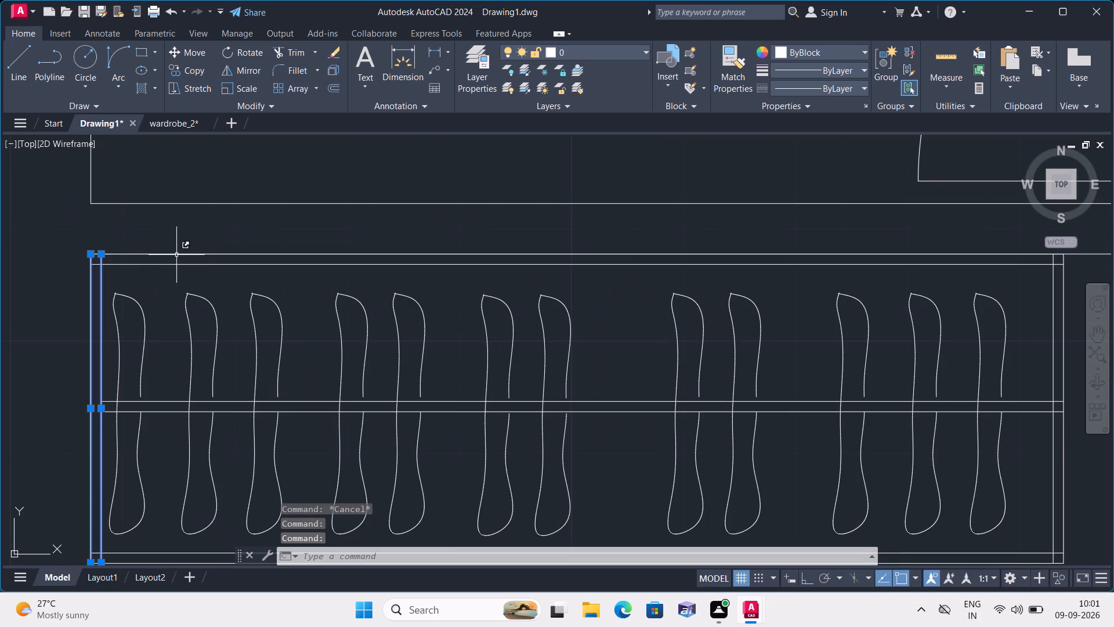
click(176, 255)
click(177, 264)
scroll(186, 287, down, 1)
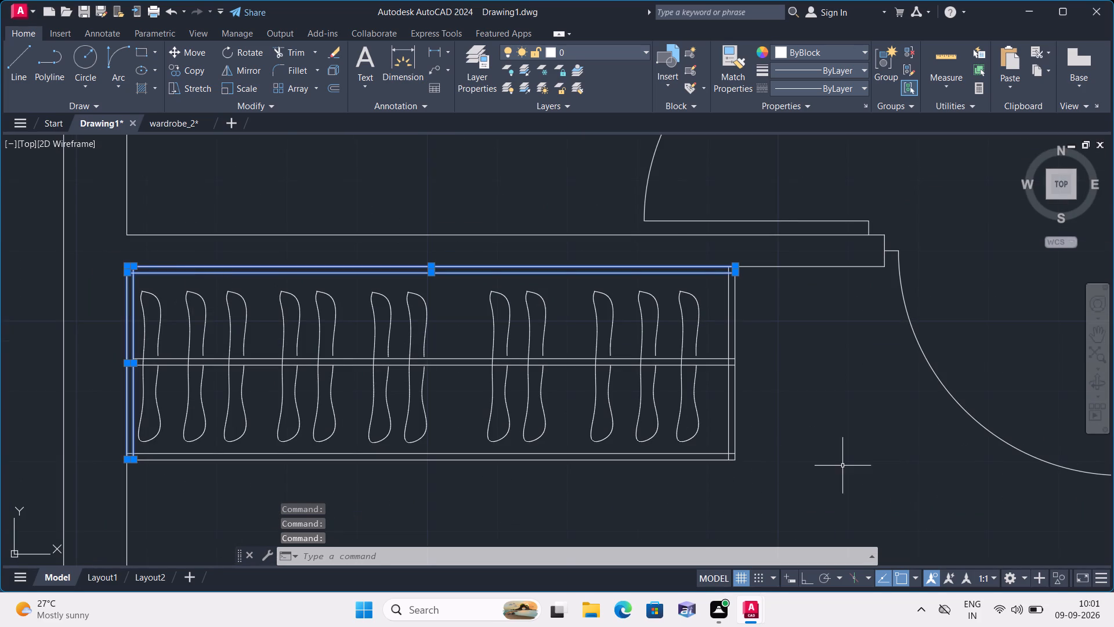
click(844, 466)
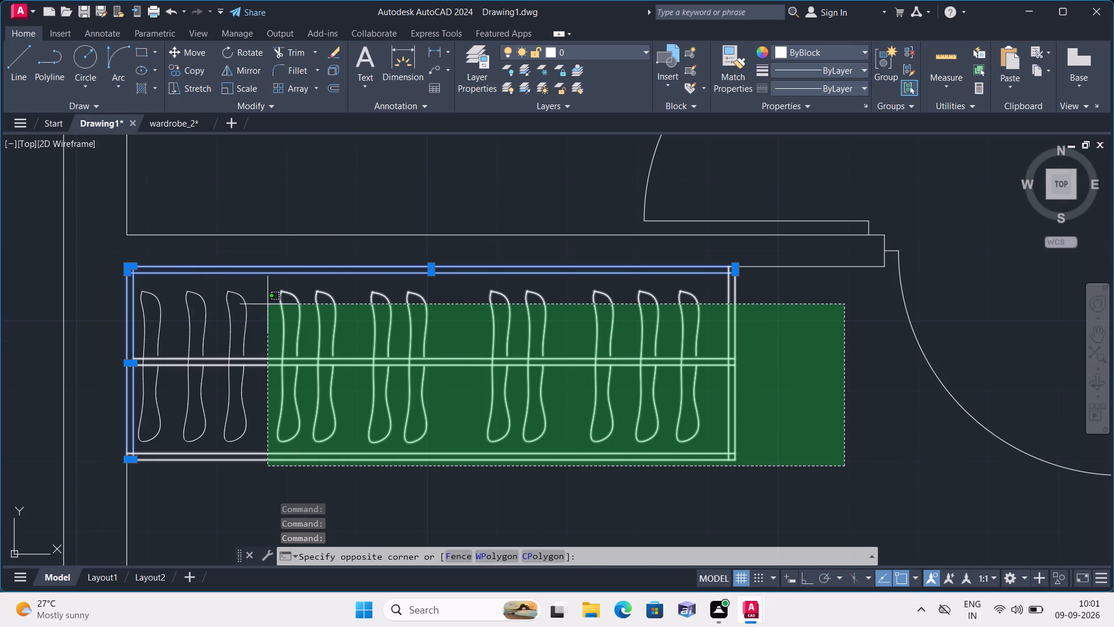
click(142, 309)
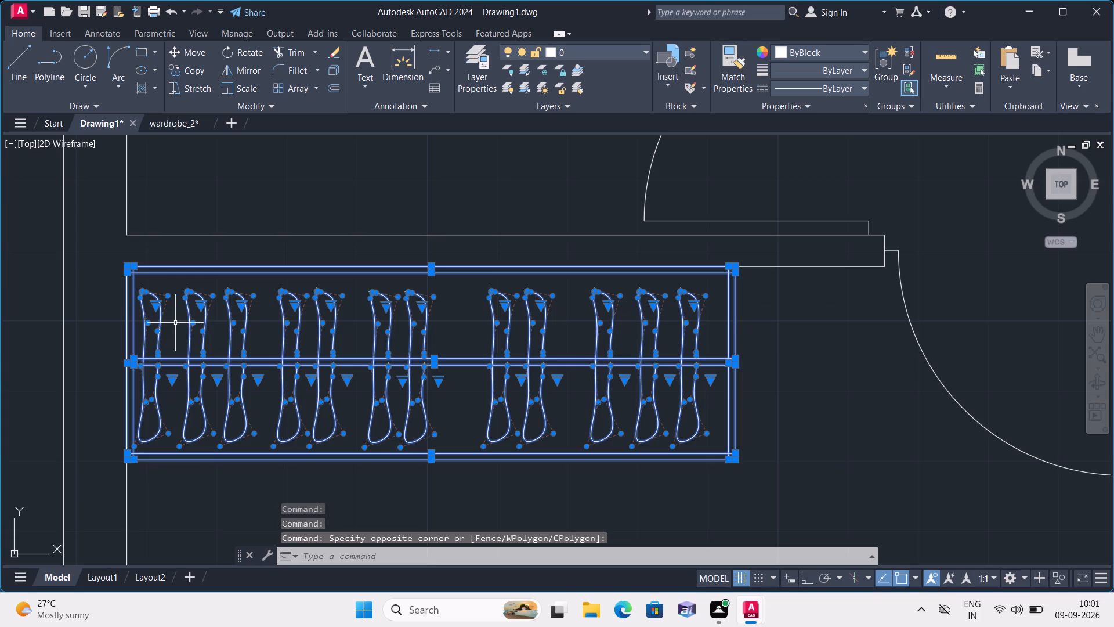
click(194, 73)
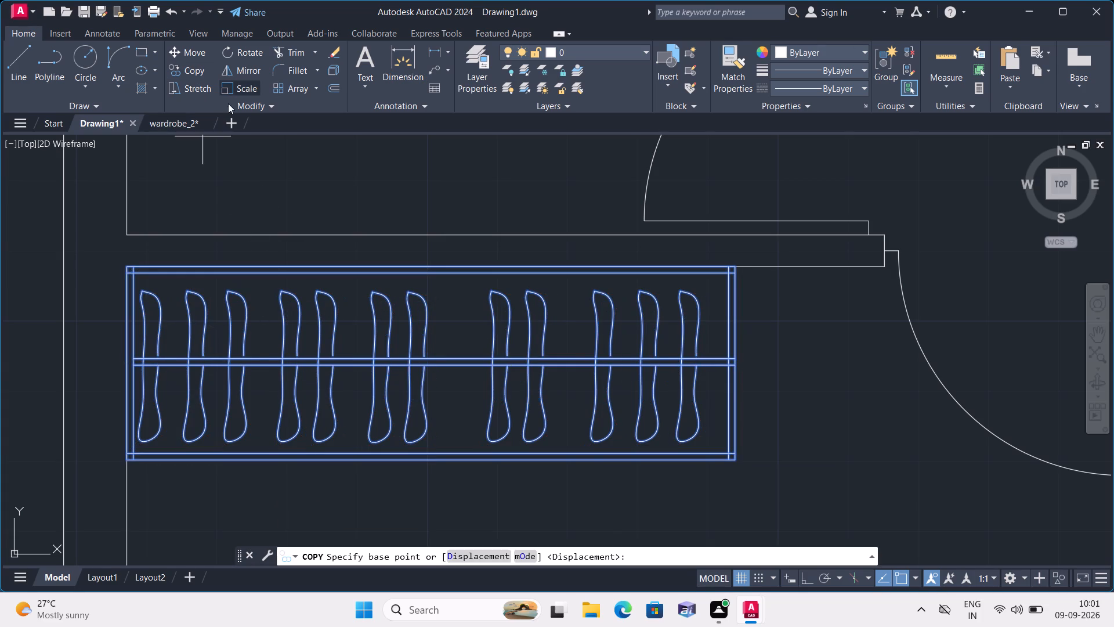
click(736, 461)
scroll(786, 393, down, 3)
middle_drag(780, 391, 407, 420)
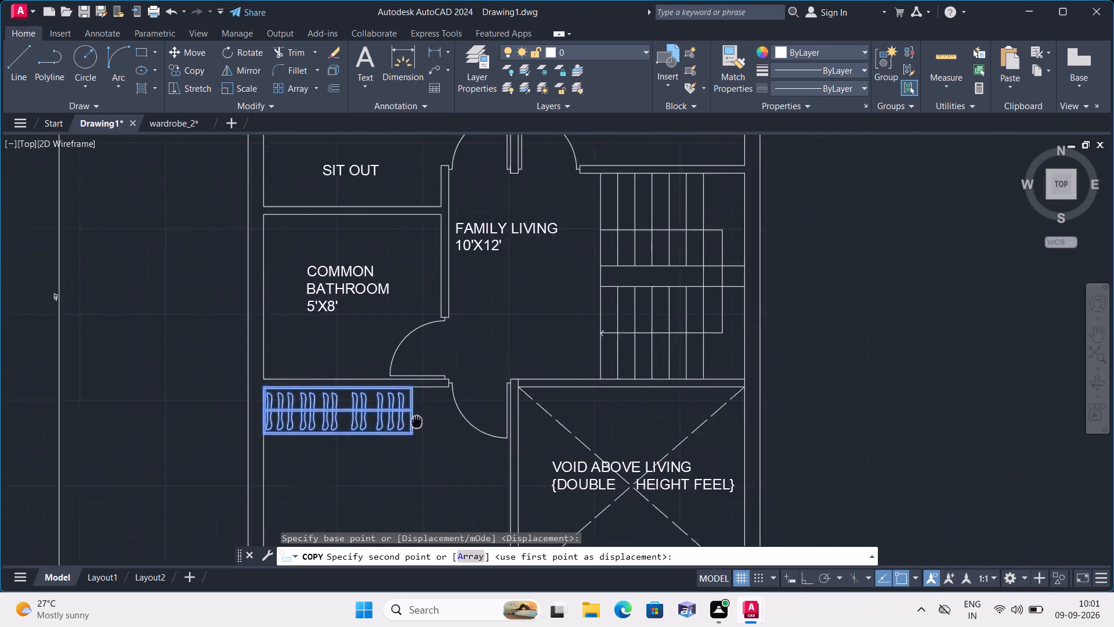
middle_drag(407, 420, 317, 406)
middle_drag(563, 208, 559, 307)
scroll(641, 214, up, 2)
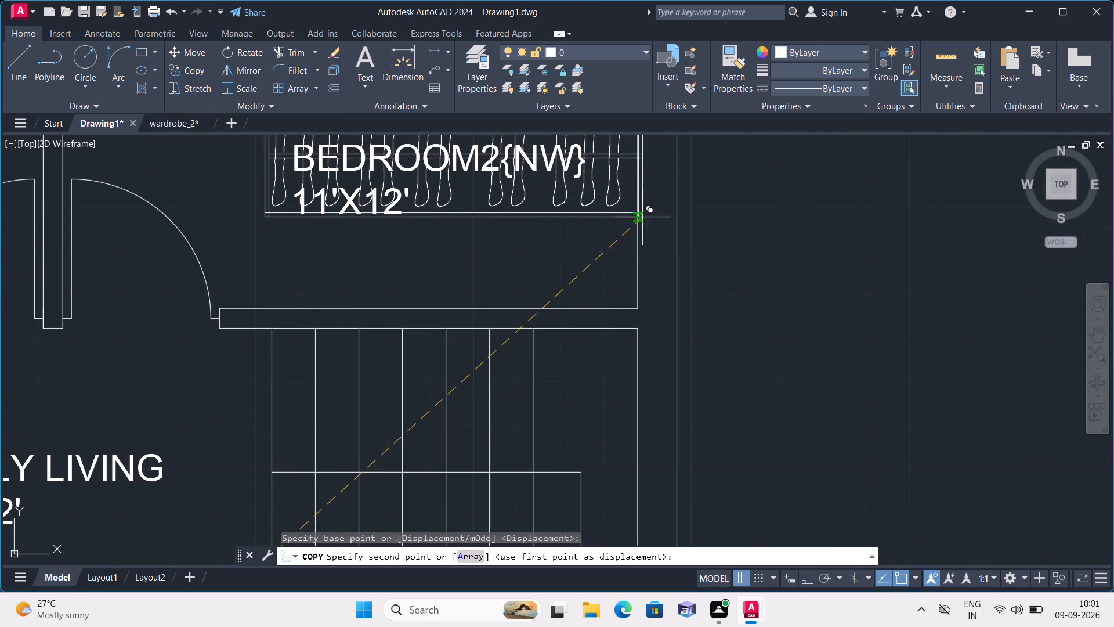
click(635, 308)
key(Escape)
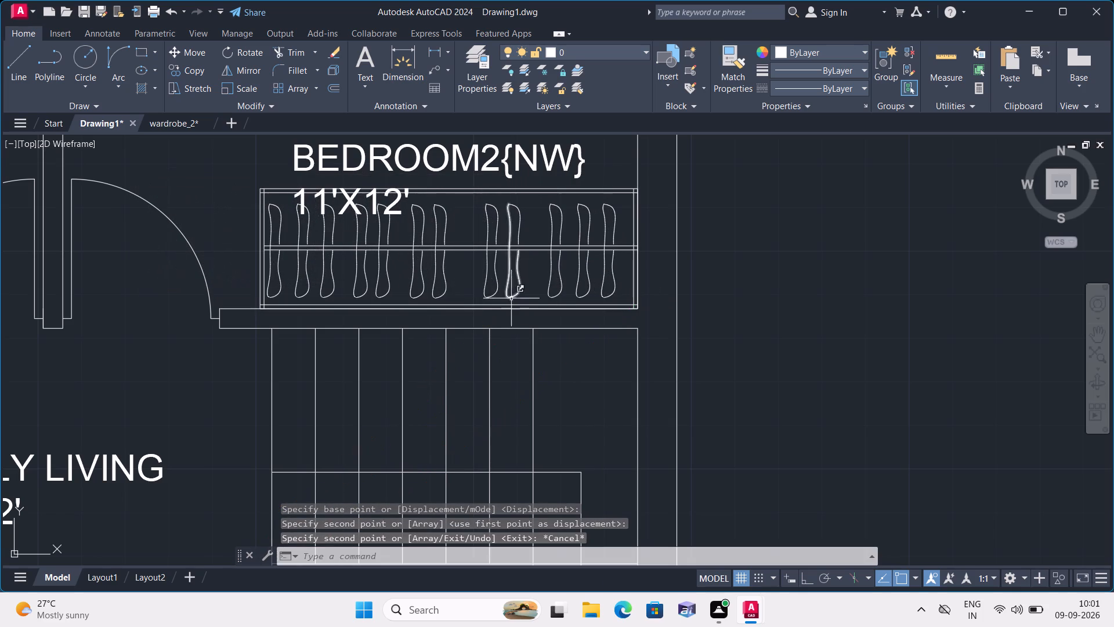
Move the BEDROOM2{NW} label clear of the wardrobe, to the open area beside the attached bathroom wall above the door swing.
click(397, 165)
middle_drag(397, 164, 422, 204)
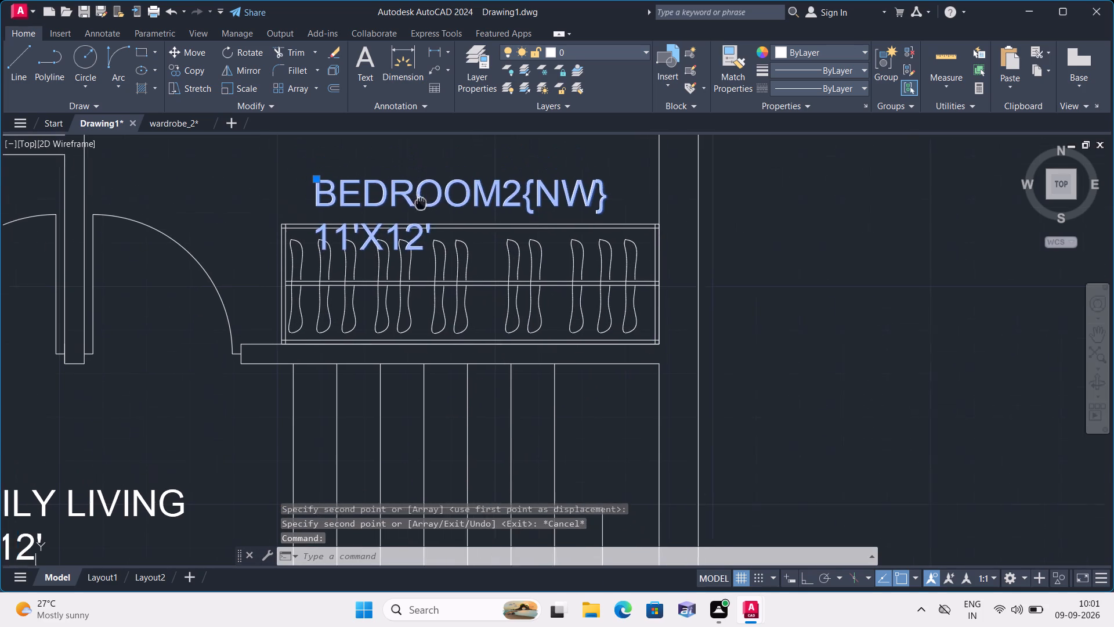
middle_drag(422, 204, 443, 243)
click(338, 222)
scroll(254, 185, down, 2)
middle_drag(253, 182, 269, 206)
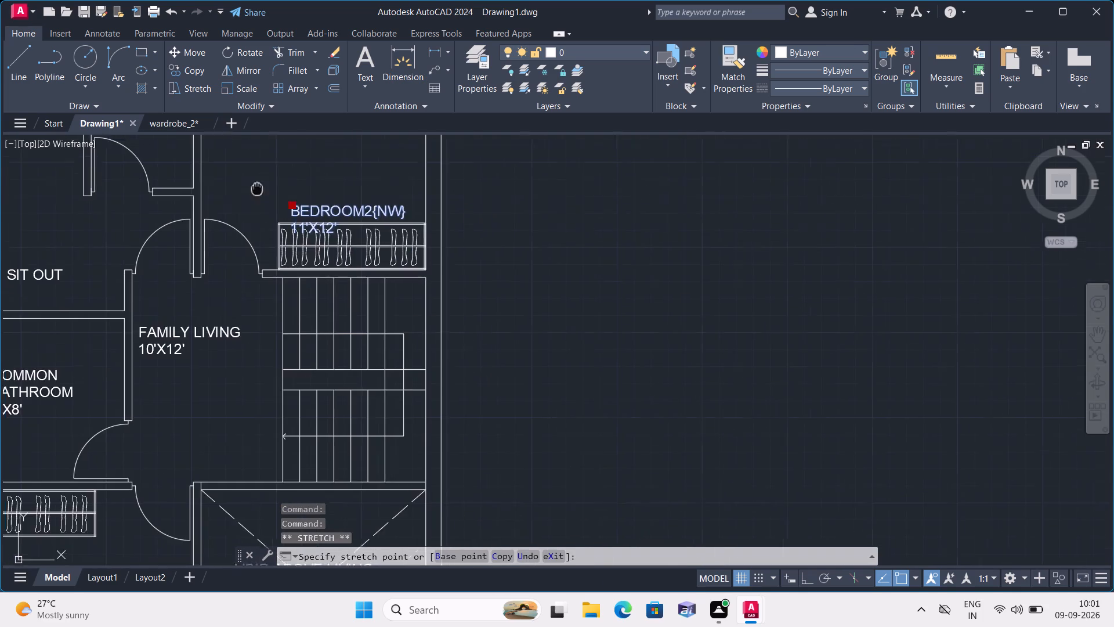
middle_drag(269, 206, 393, 318)
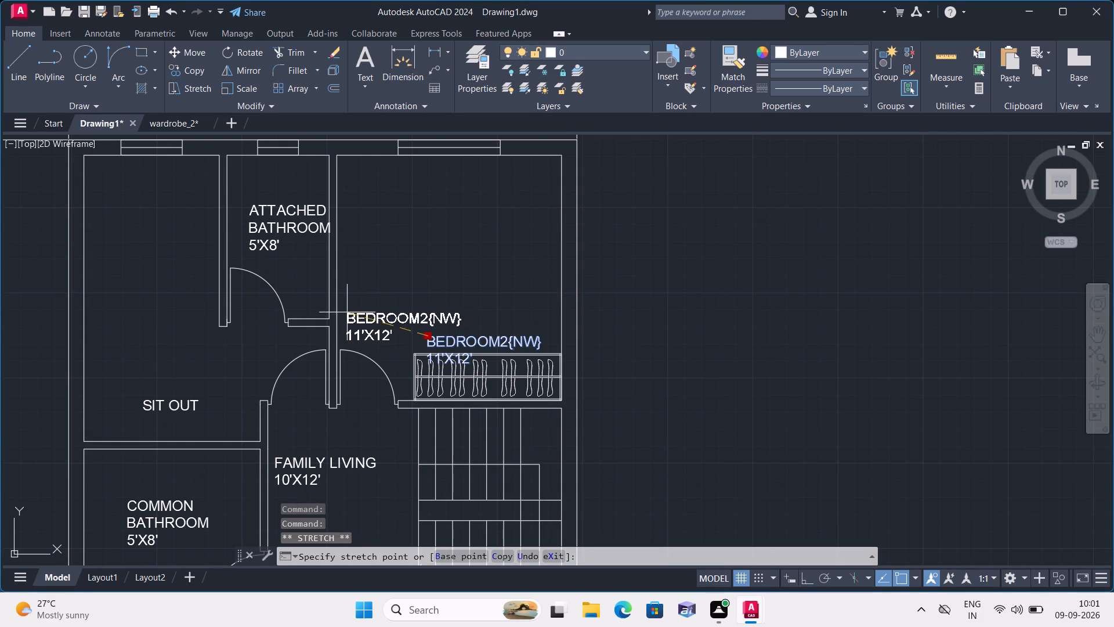
click(347, 312)
key(Escape)
scroll(382, 279, down, 1)
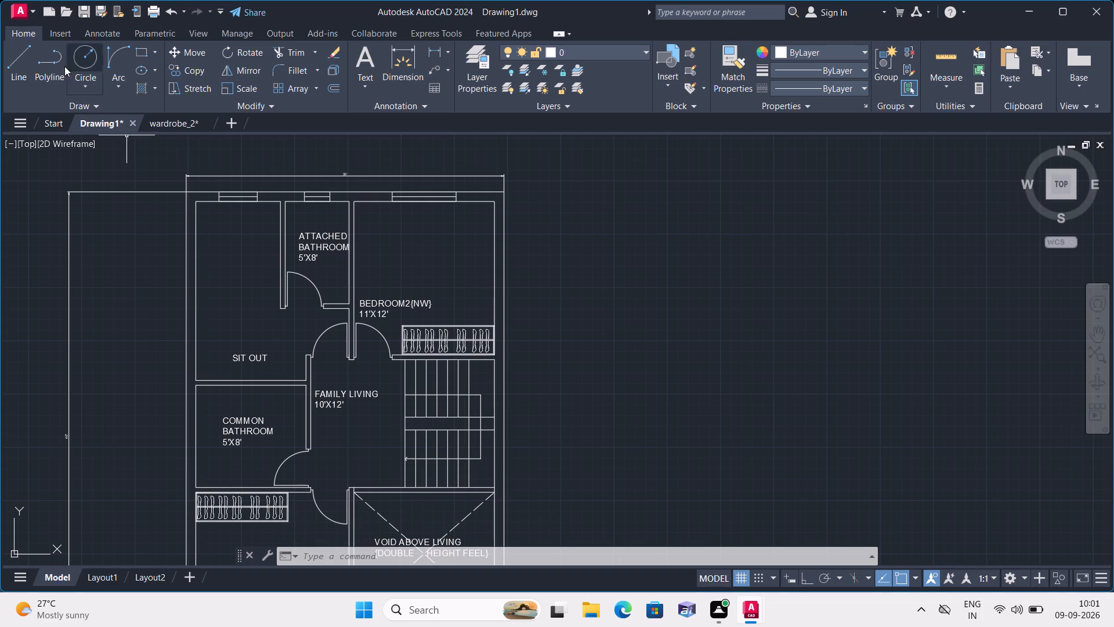
Open the recent drawing beds_plan.dwg.
click(21, 11)
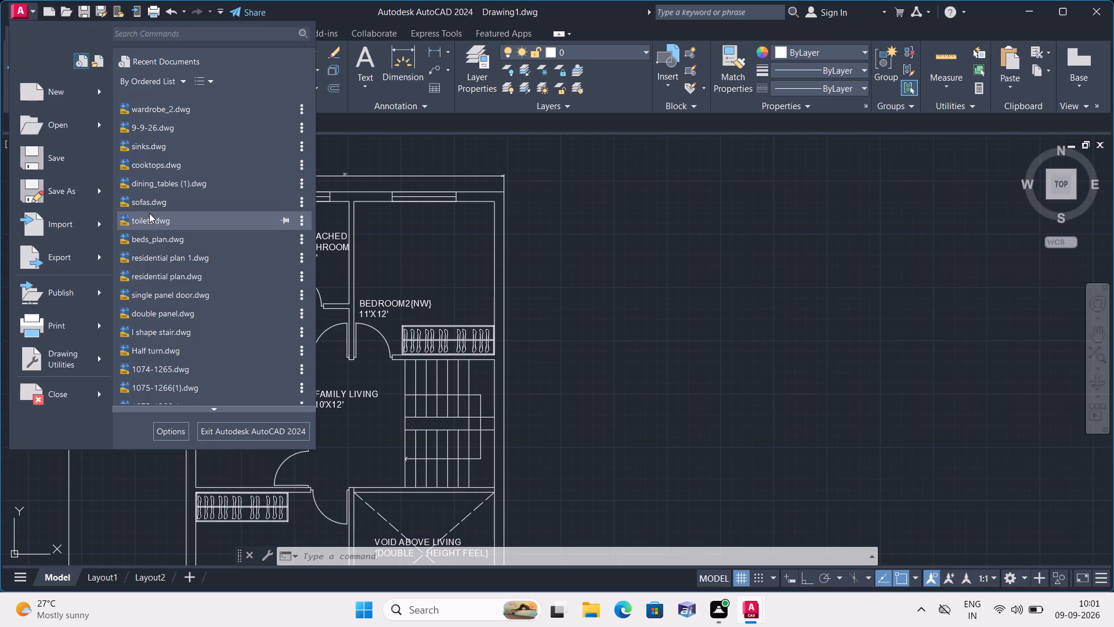
click(160, 241)
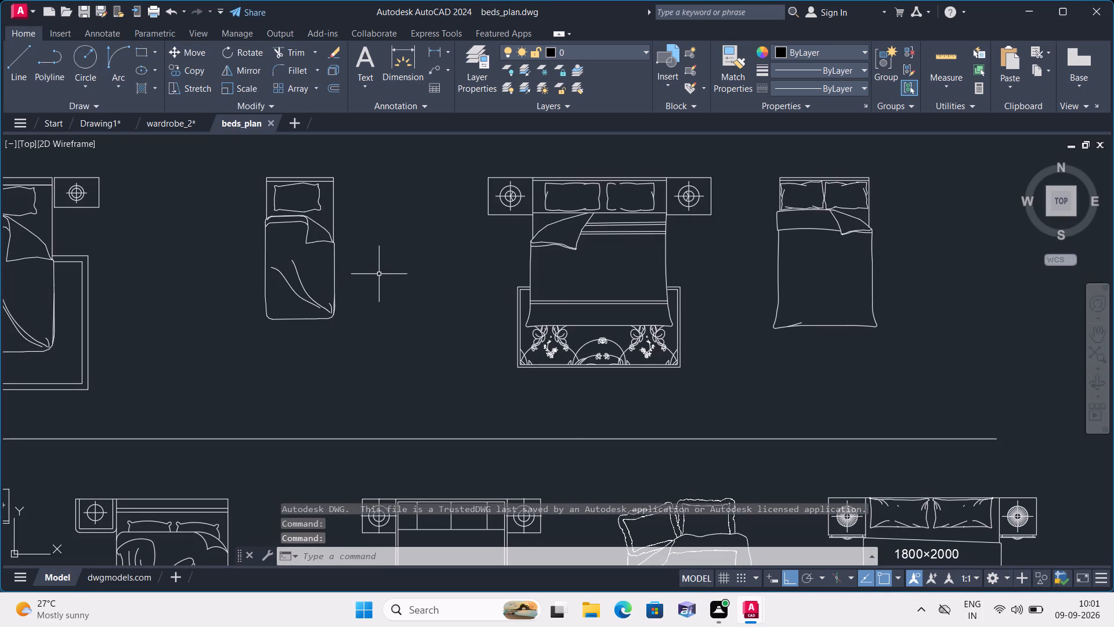
Copy the second bed in the top row, with its two bedside tables and rug, to the clipboard.
scroll(379, 273, down, 1)
middle_drag(407, 337, 409, 326)
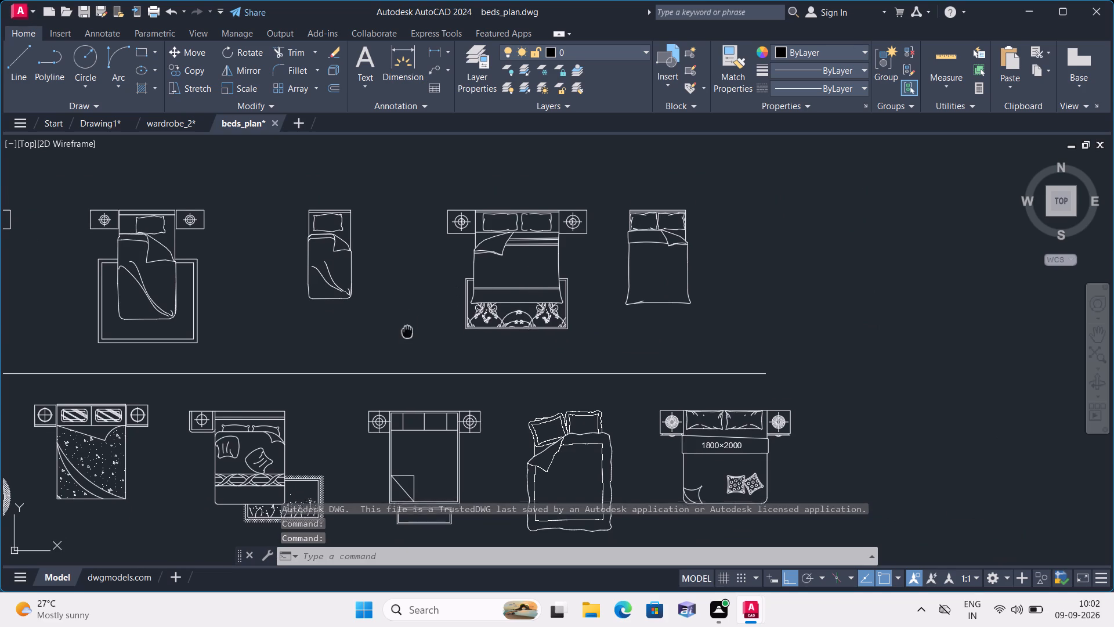
middle_drag(409, 326, 431, 297)
scroll(431, 298, down, 1)
scroll(77, 206, up, 1)
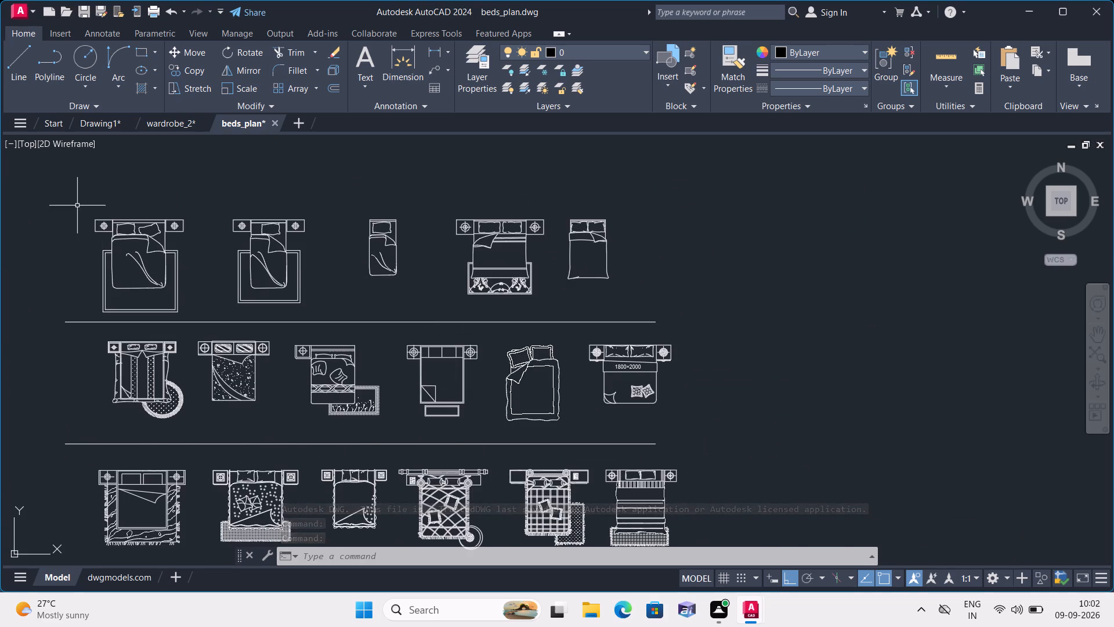
click(55, 208)
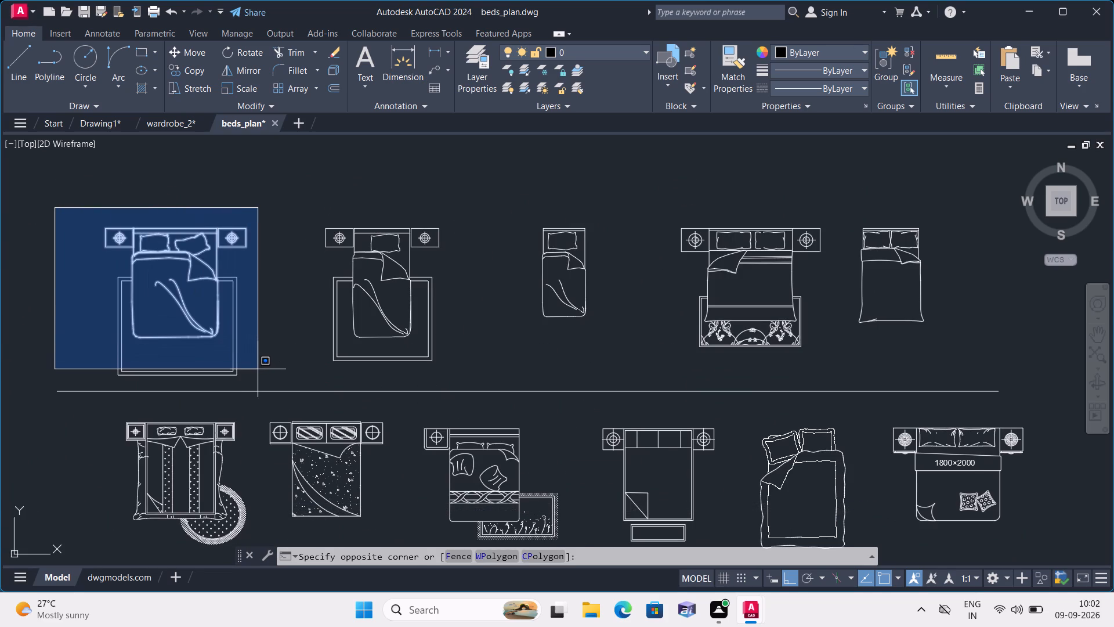
key(Escape)
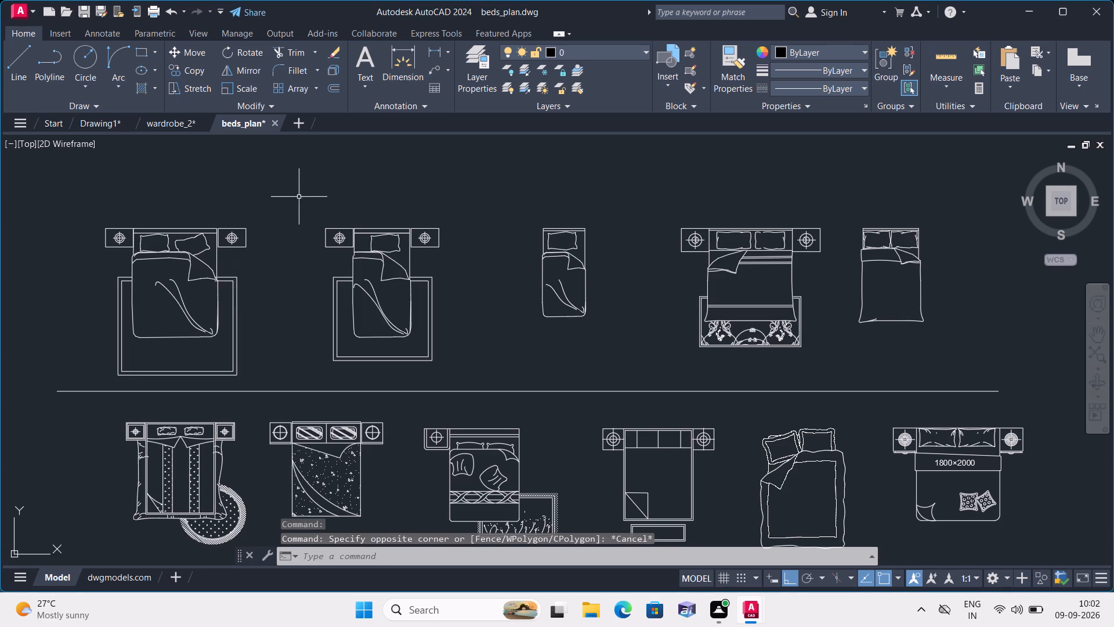
click(299, 196)
click(455, 374)
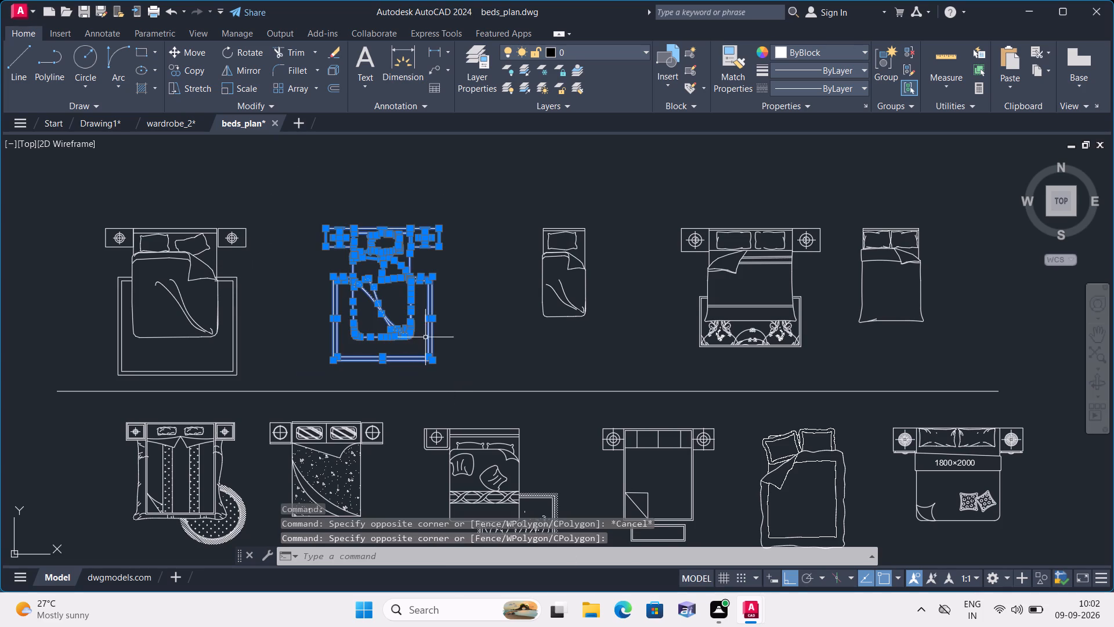
key(ctrl+c)
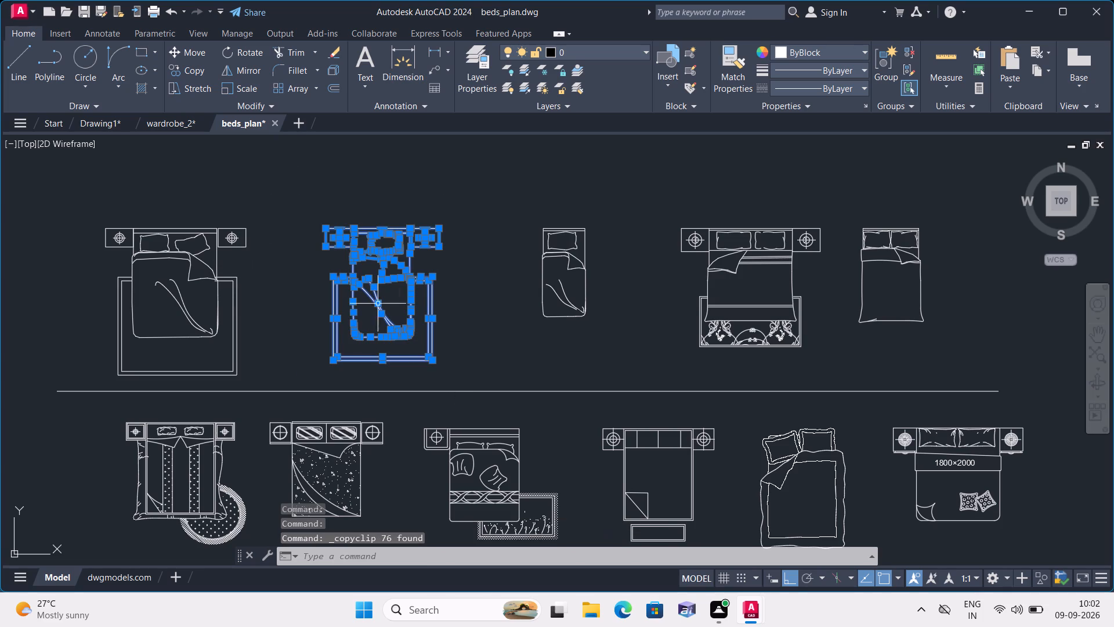
Paste the copied bed set into Drawing1, beside the floor plan.
click(103, 125)
scroll(646, 283, down, 1)
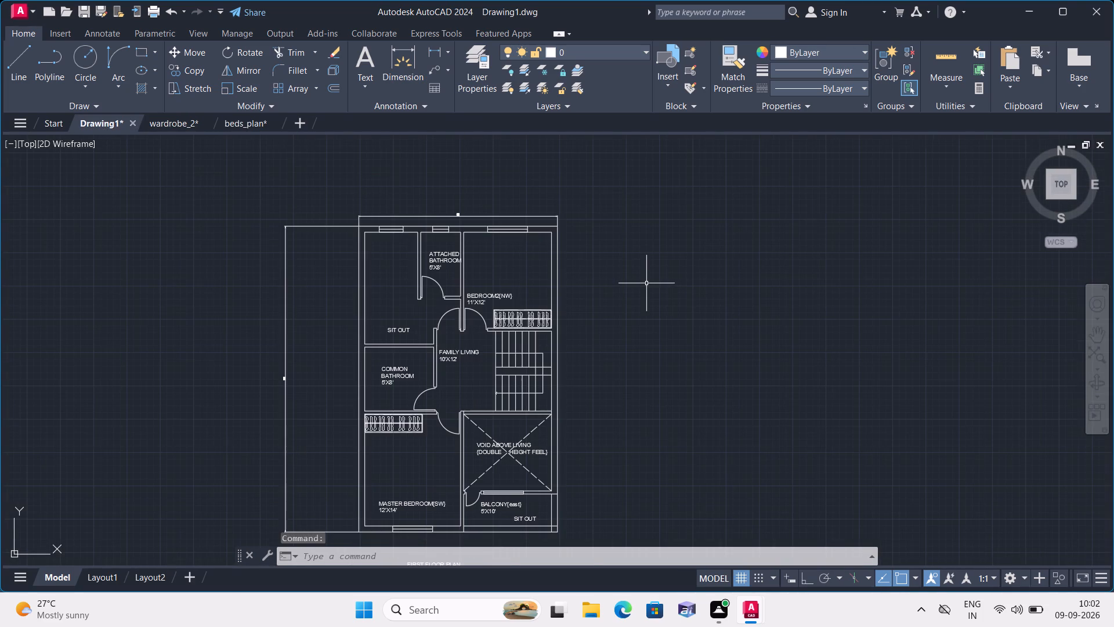
key(ctrl+v)
click(668, 282)
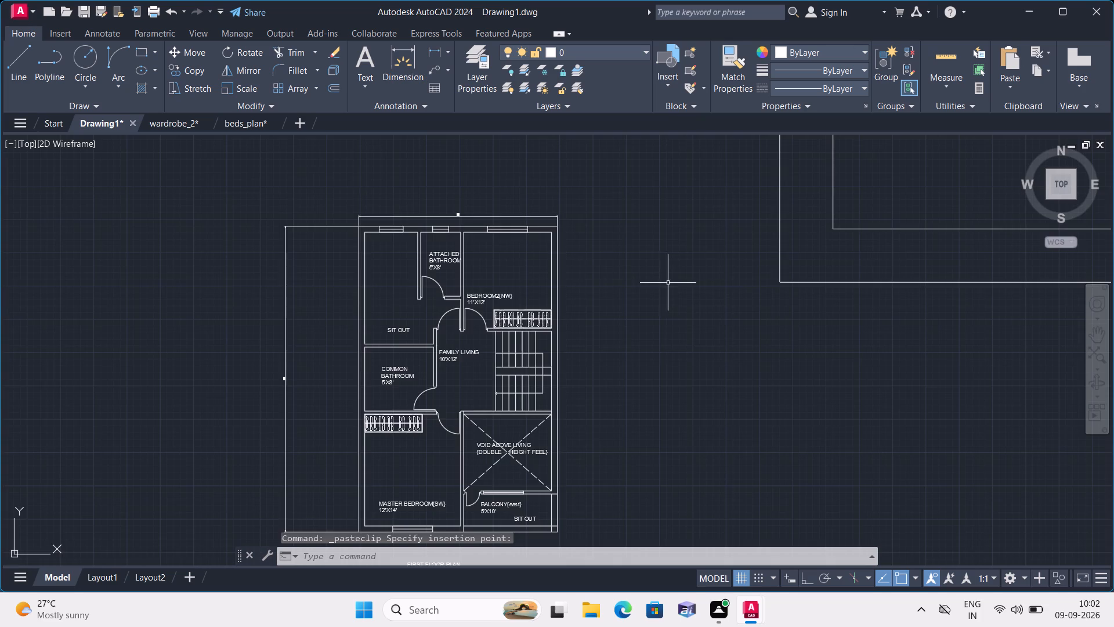
Scale the whole pasted bed set, including its rug, down freehand from a point on the blanket to about one tenth.
scroll(689, 287, down, 3)
middle_drag(689, 287, 551, 444)
middle_drag(539, 376, 397, 453)
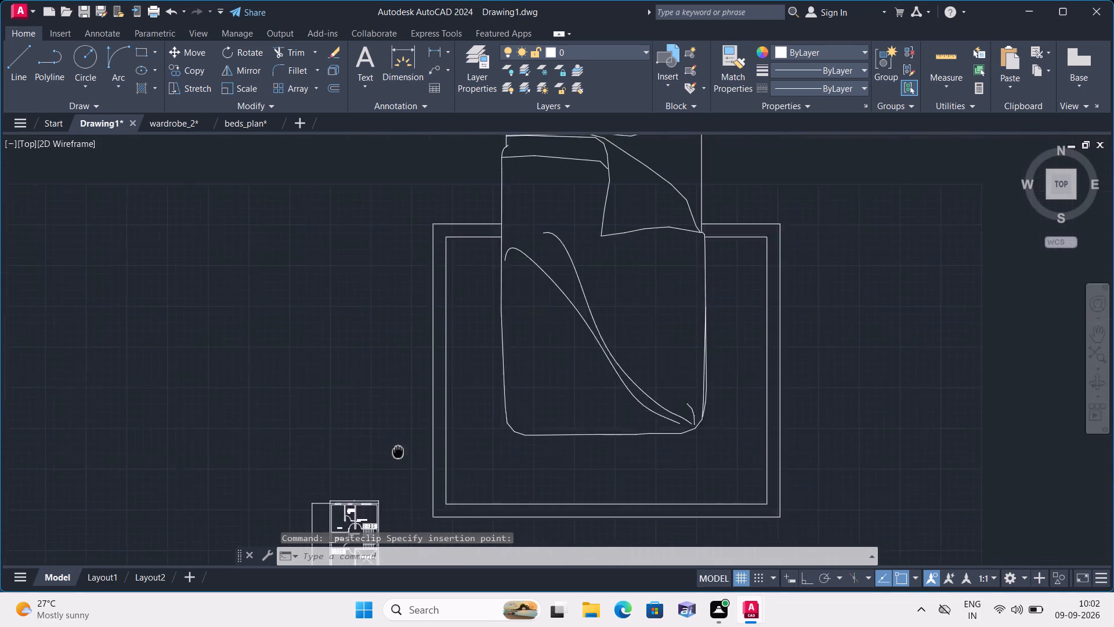
middle_drag(397, 453, 381, 474)
scroll(381, 474, down, 1)
click(361, 224)
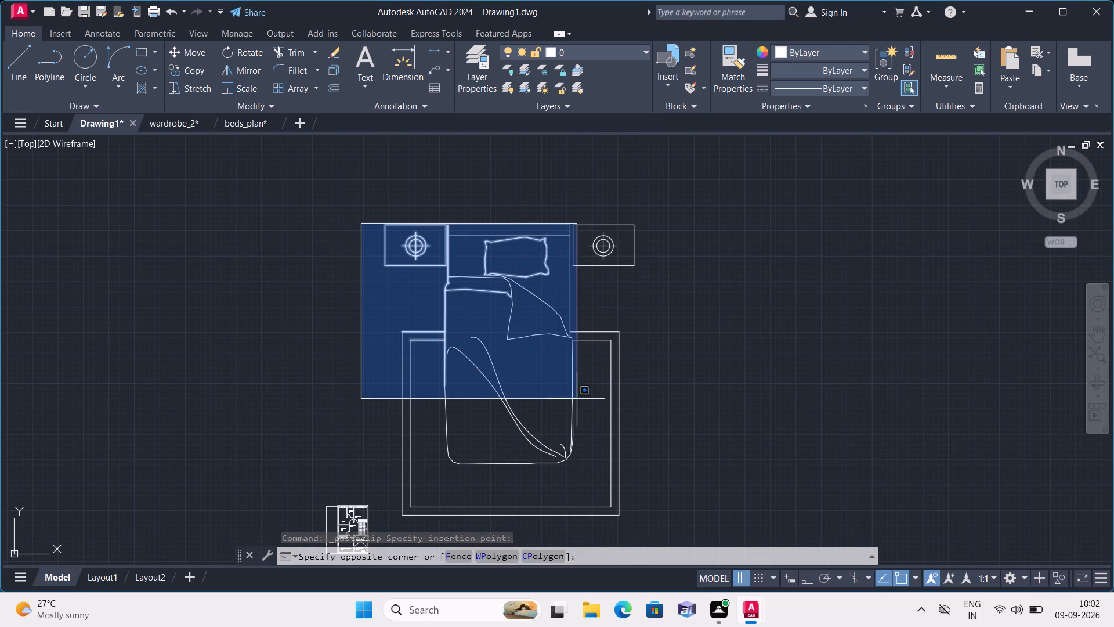
click(735, 498)
middle_drag(689, 510, 688, 500)
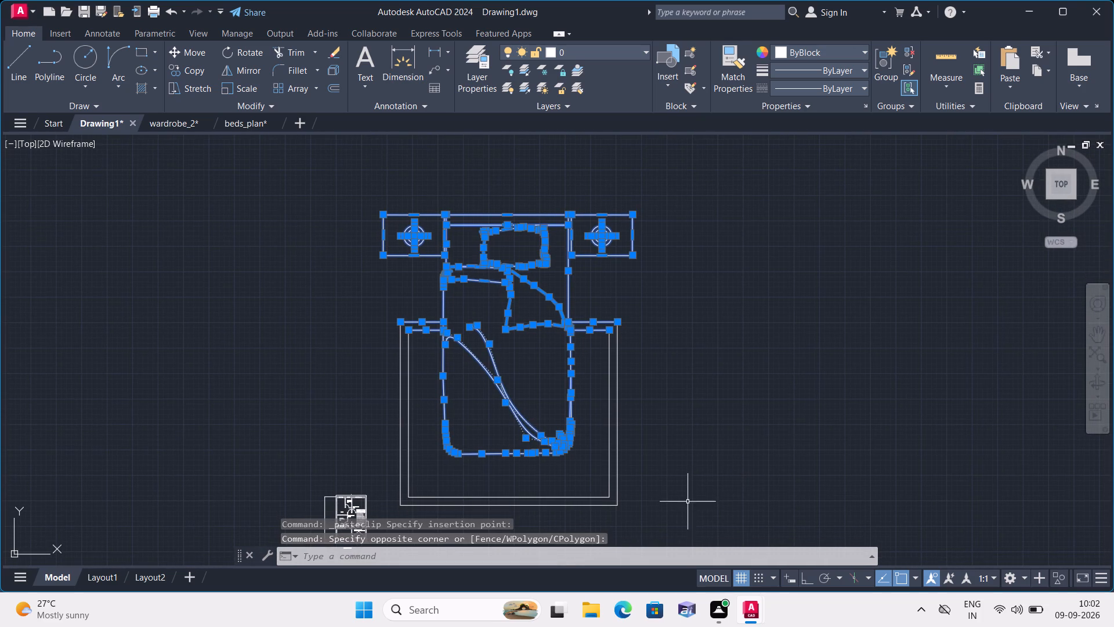
middle_drag(692, 524, 693, 432)
click(668, 460)
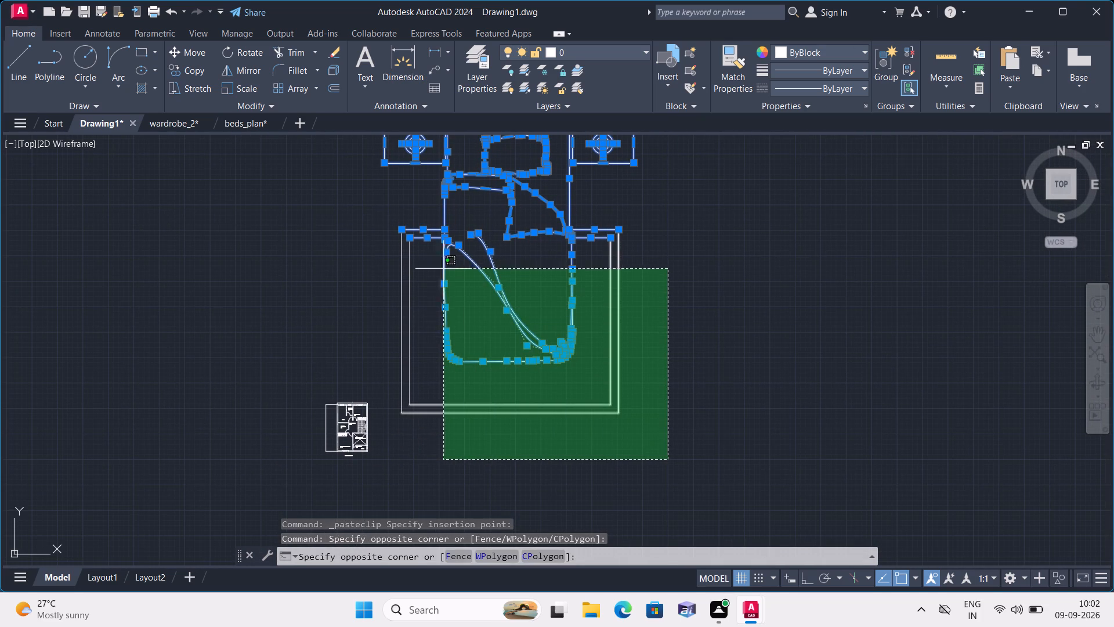
click(392, 214)
middle_drag(591, 207, 593, 214)
click(230, 85)
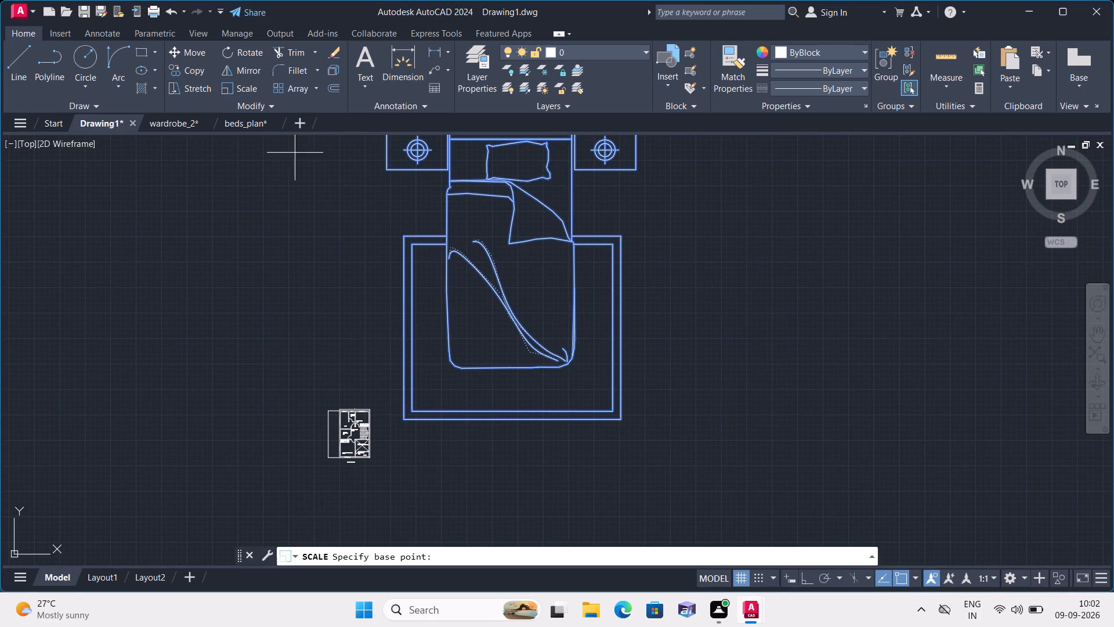
click(478, 287)
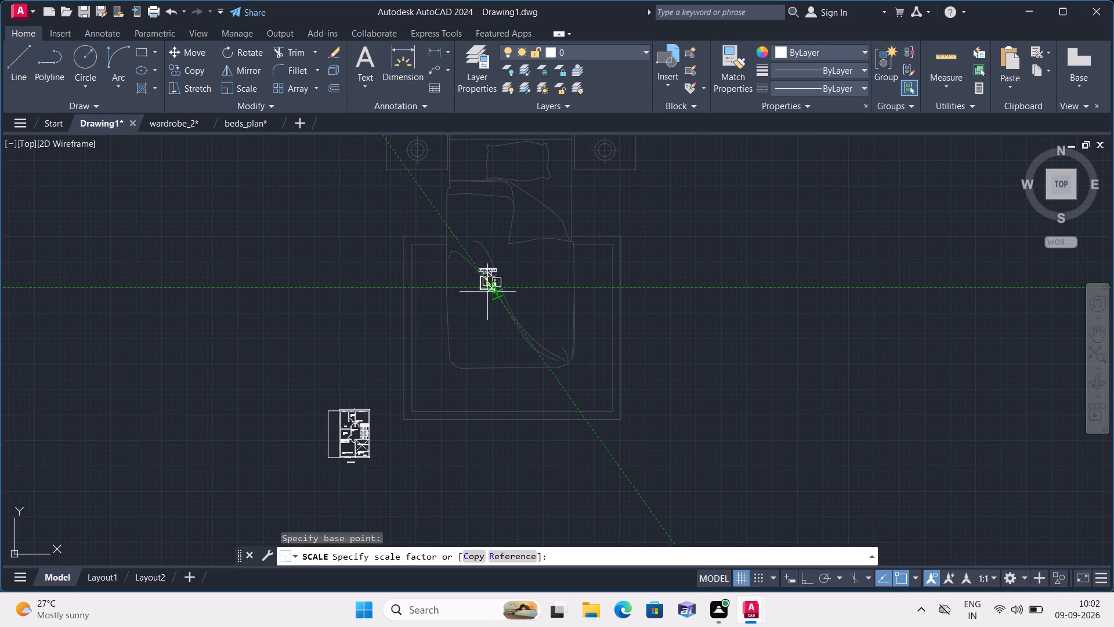
click(487, 291)
Rotate the bed set 270° about the middle of its headboard, with Ortho on.
click(460, 239)
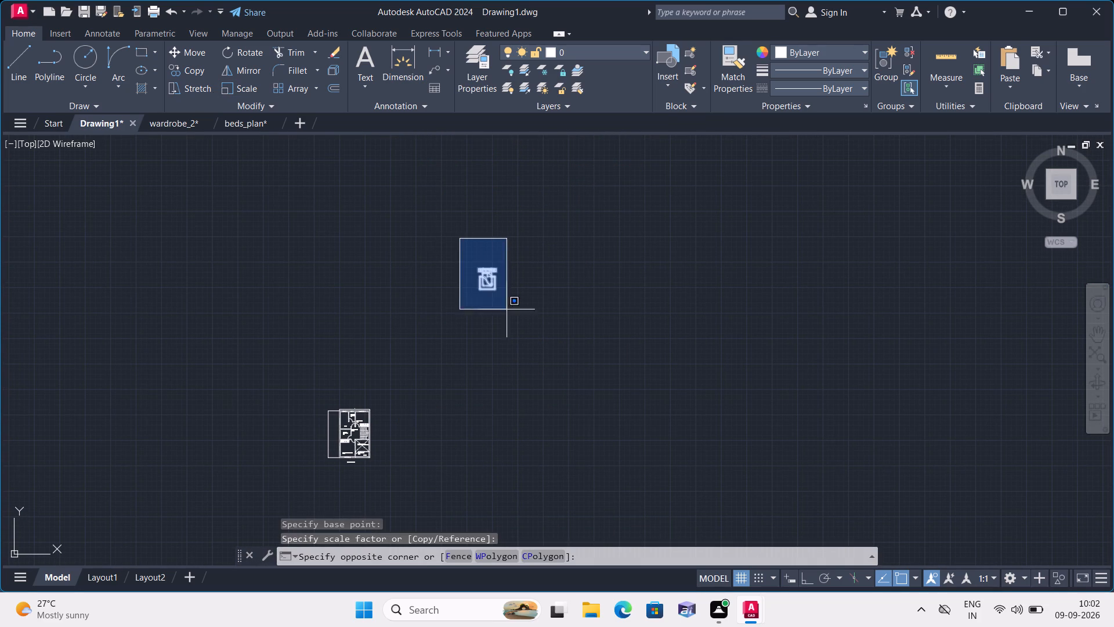
click(539, 326)
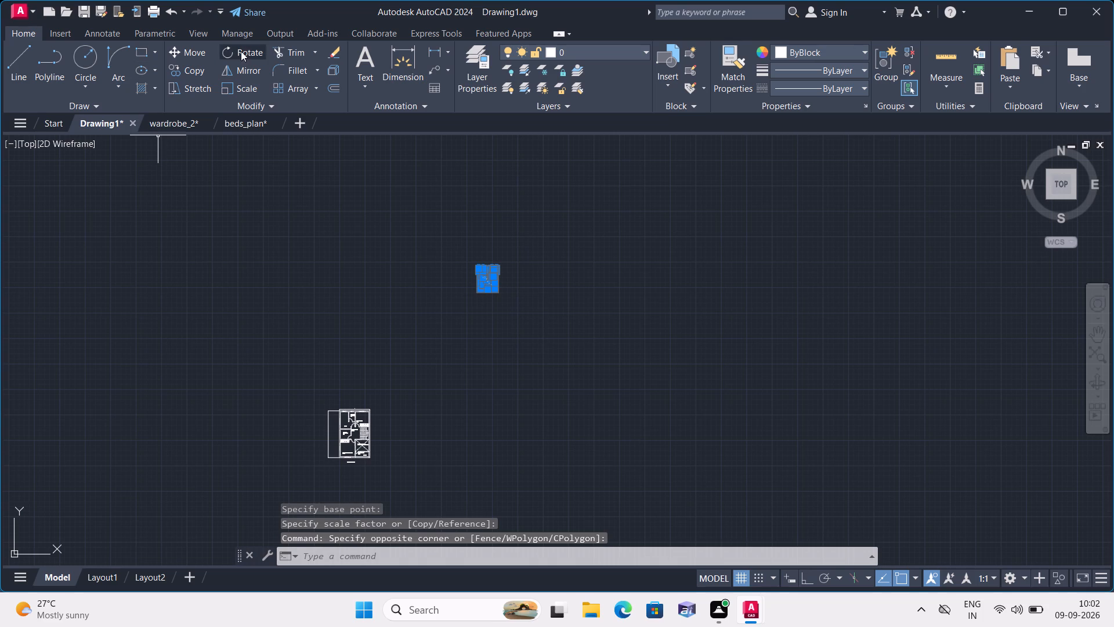
click(241, 51)
scroll(504, 291, up, 3)
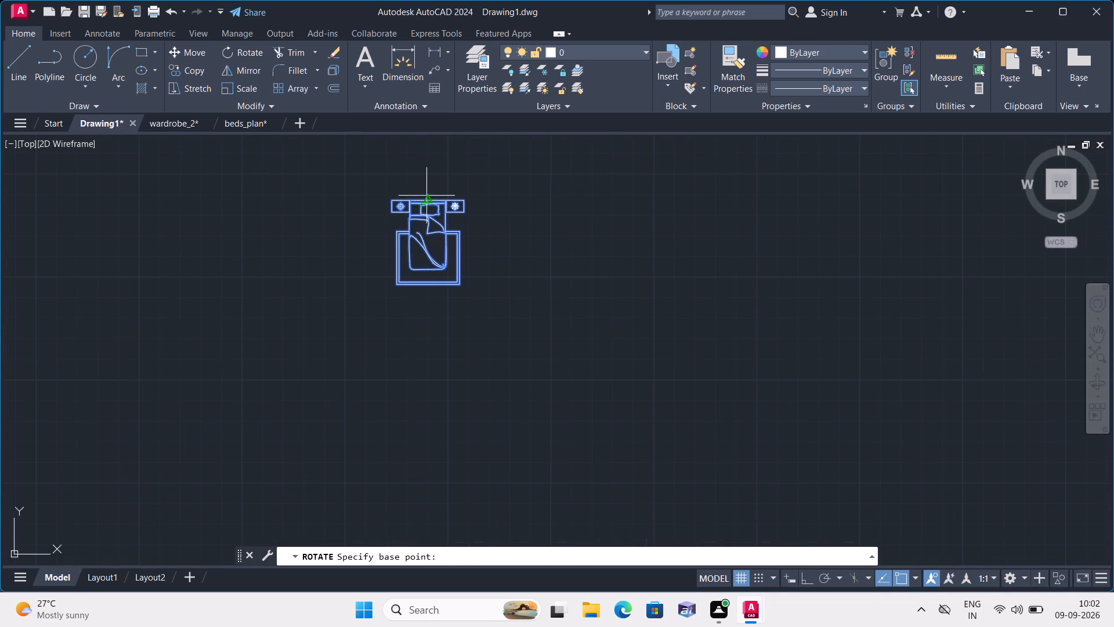
click(426, 195)
key(F8)
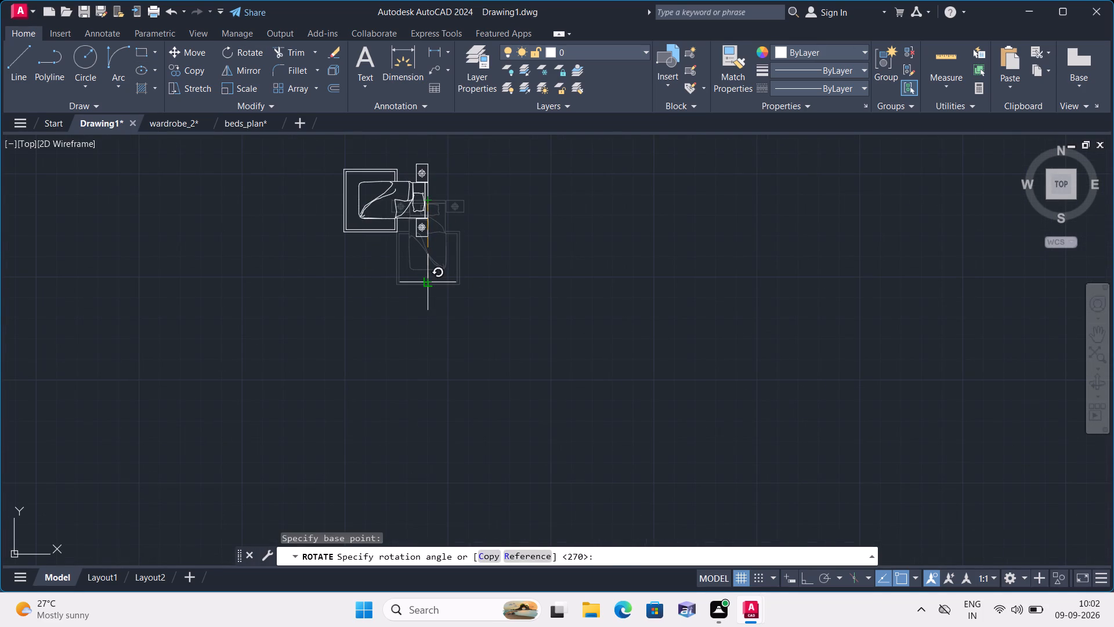
click(423, 312)
Mirror the rotated bed set across a vertical line just beyond its rug, keeping the original.
scroll(423, 313, down, 1)
middle_drag(423, 313, 423, 379)
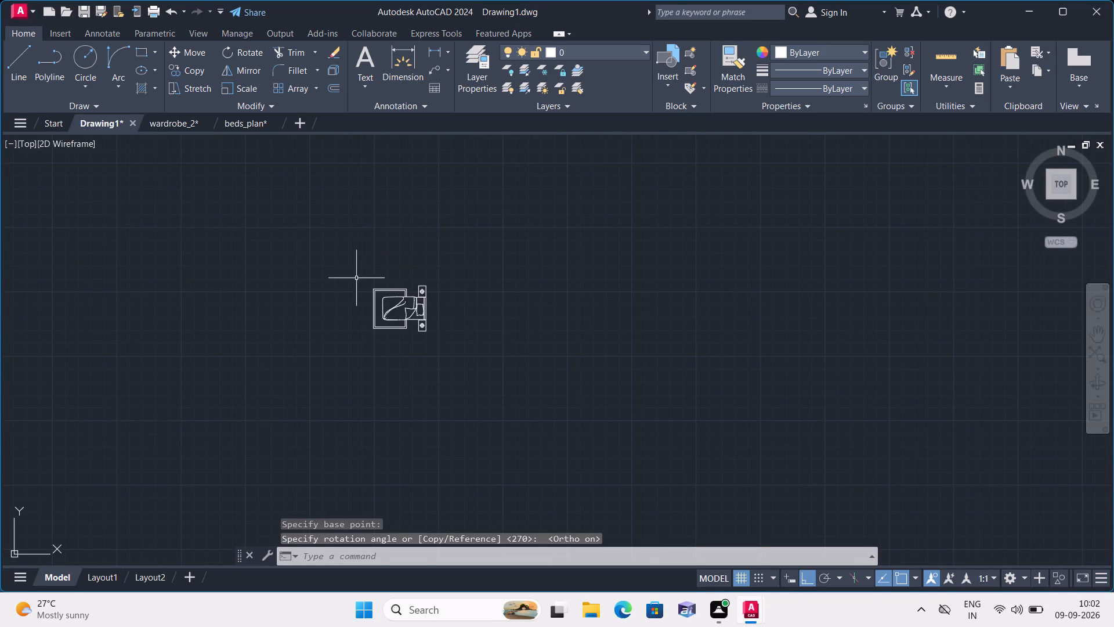
click(346, 258)
click(505, 373)
click(230, 71)
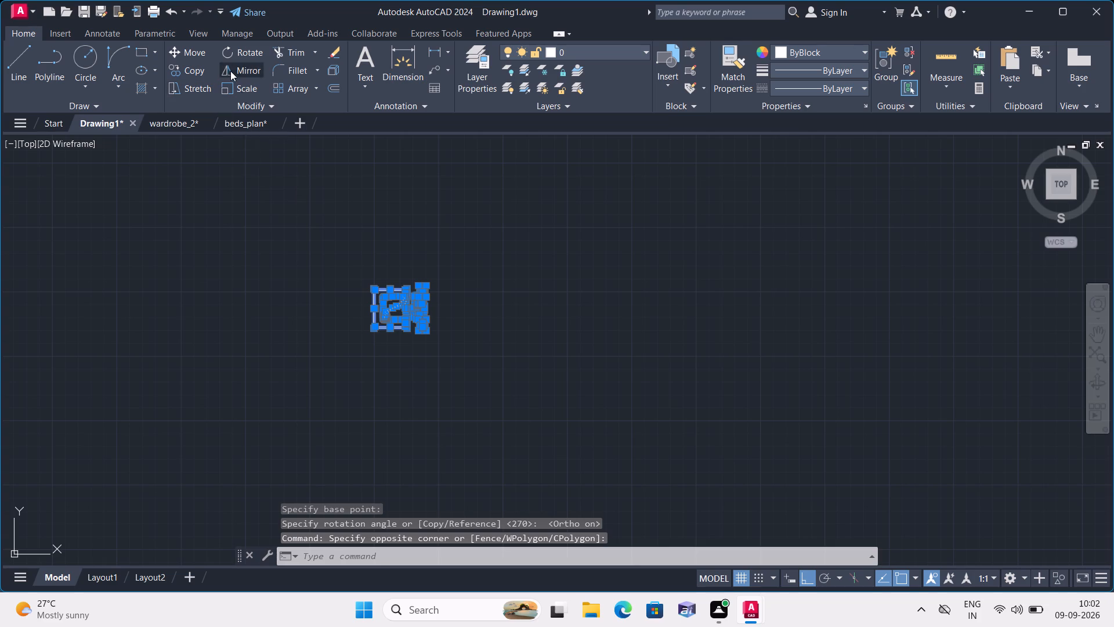
click(349, 307)
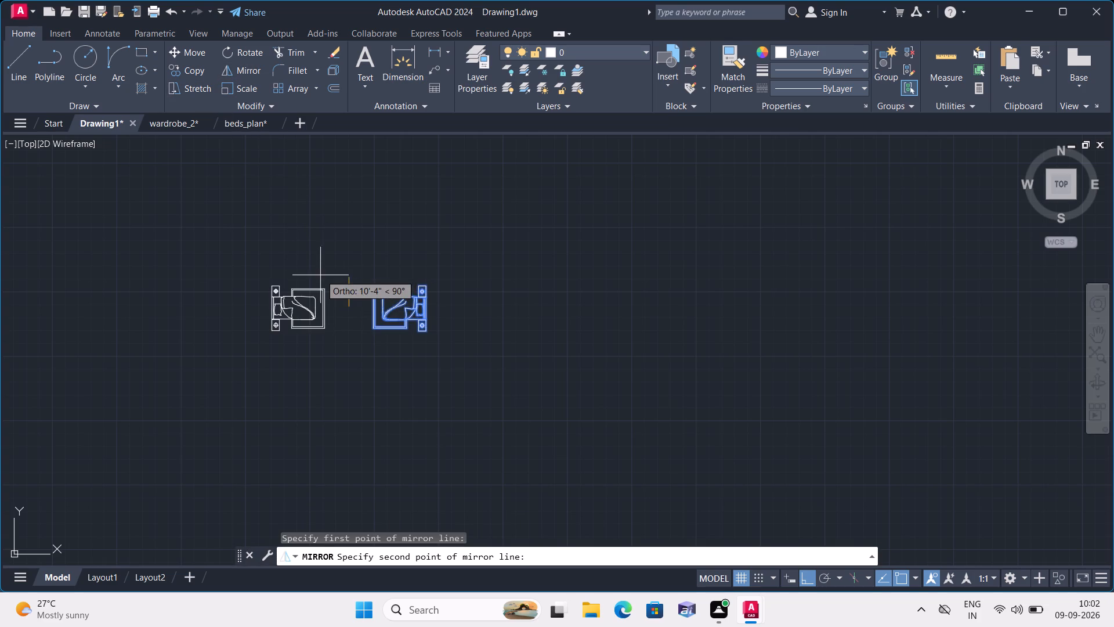
click(311, 210)
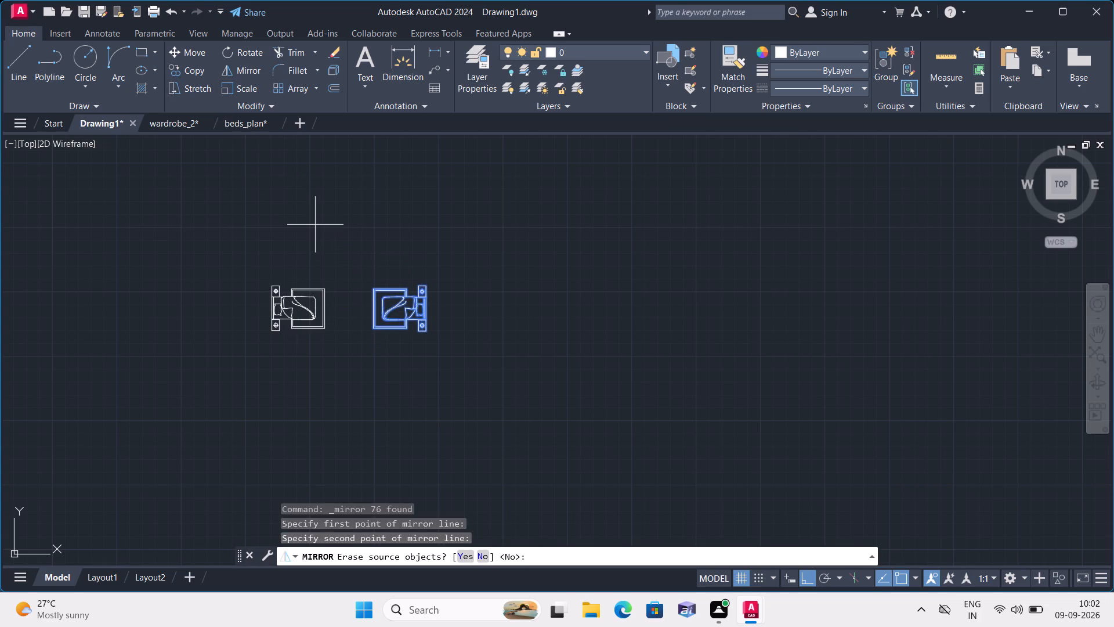
click(487, 555)
Scale the mirrored bed set down freehand from near its centre to about one fifth of its size.
scroll(264, 291, up, 2)
click(230, 239)
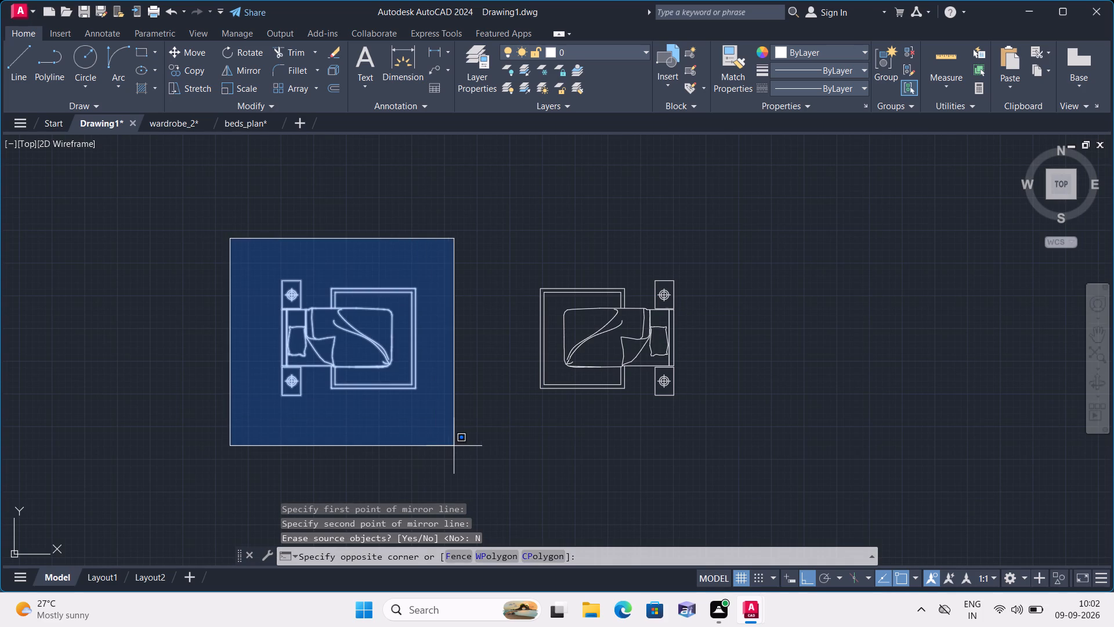
click(454, 446)
click(243, 84)
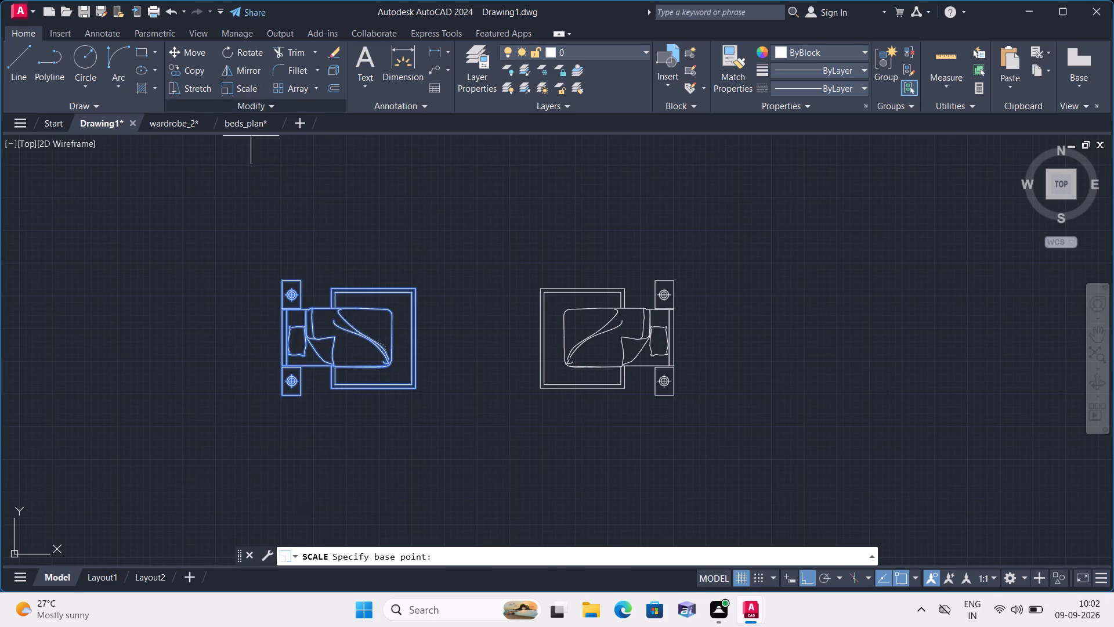
click(333, 336)
click(347, 346)
Move the small bed set from its headboard's midpoint into the MASTER BEDROOM, above the room label, with Ortho off.
drag(273, 280, 306, 323)
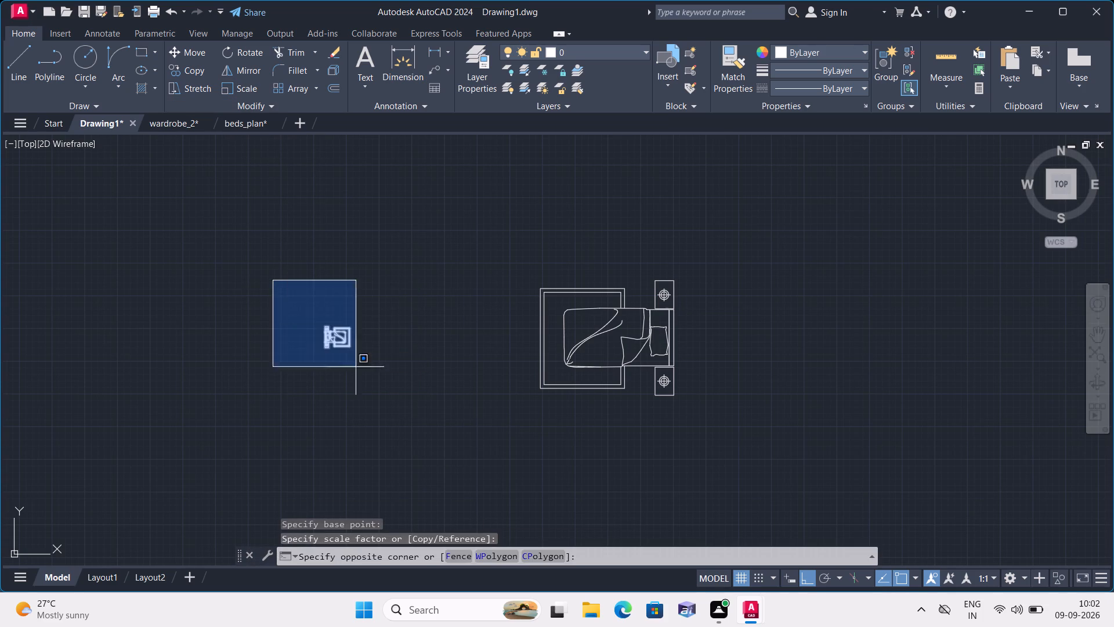
click(391, 387)
scroll(349, 348, up, 2)
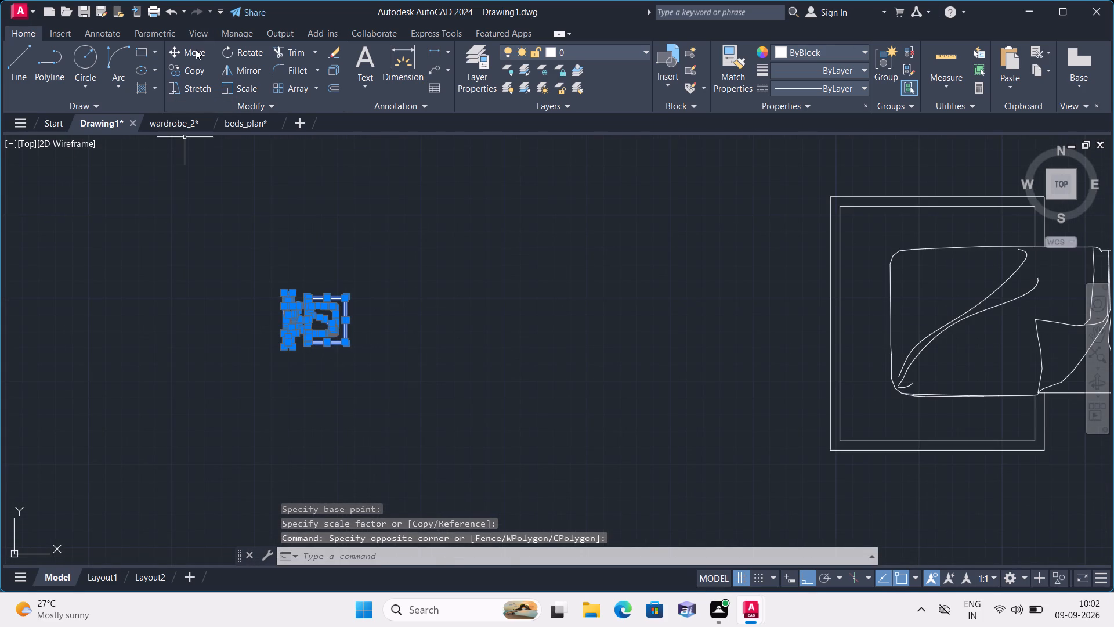
click(196, 49)
click(283, 321)
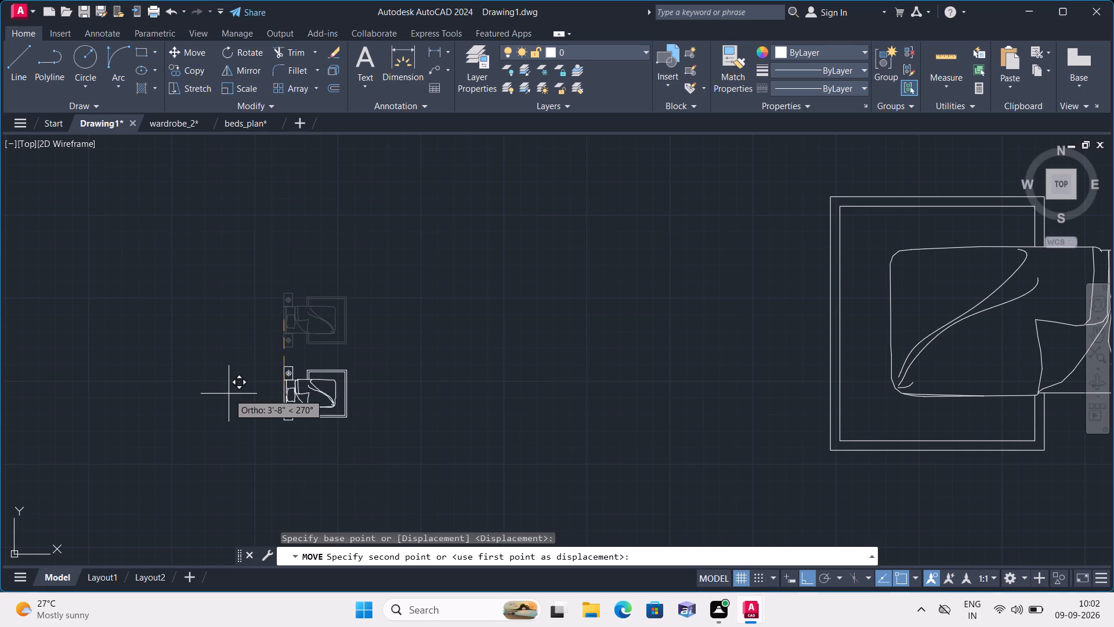
key(F8)
middle_drag(229, 394, 454, 194)
scroll(457, 193, down, 1)
scroll(331, 346, down, 1)
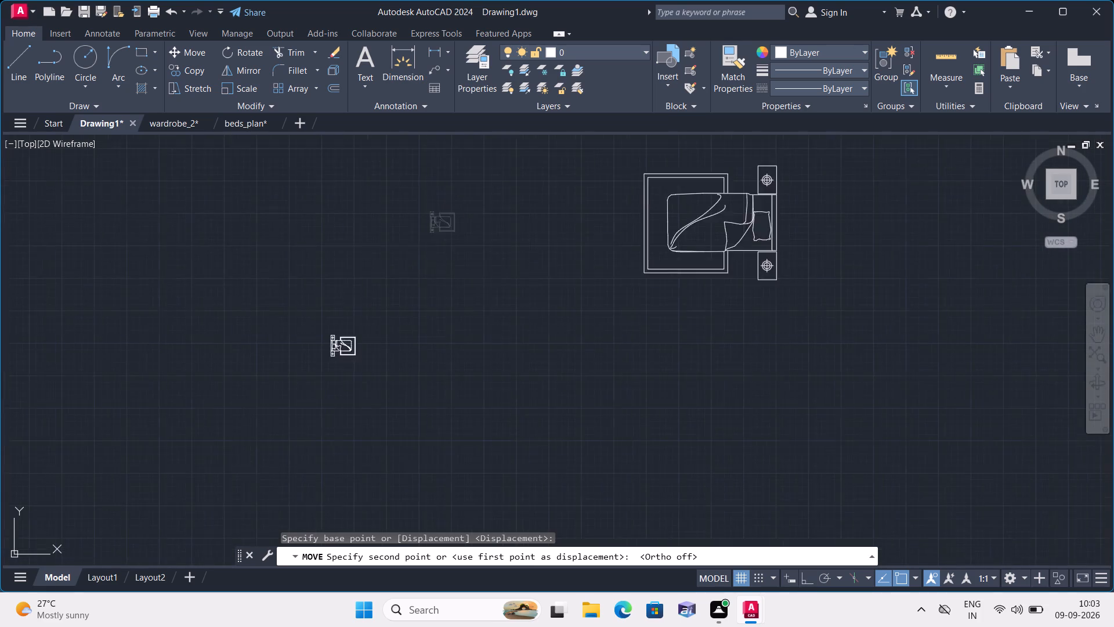
scroll(331, 346, down, 2)
middle_drag(331, 346, 504, 174)
middle_drag(407, 390, 497, 8)
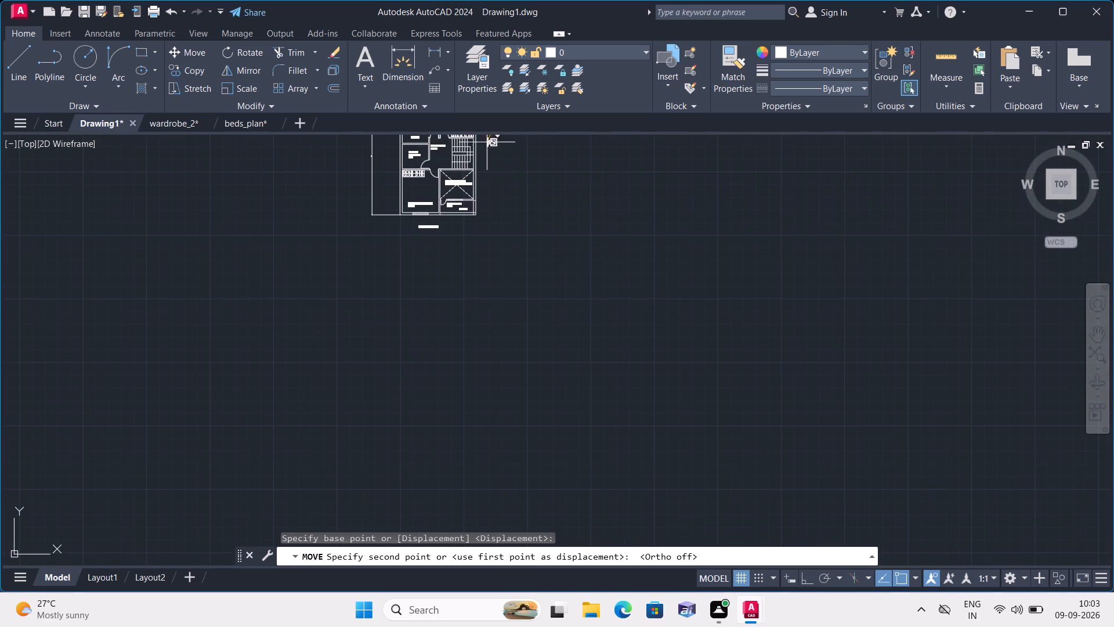
scroll(409, 184, up, 5)
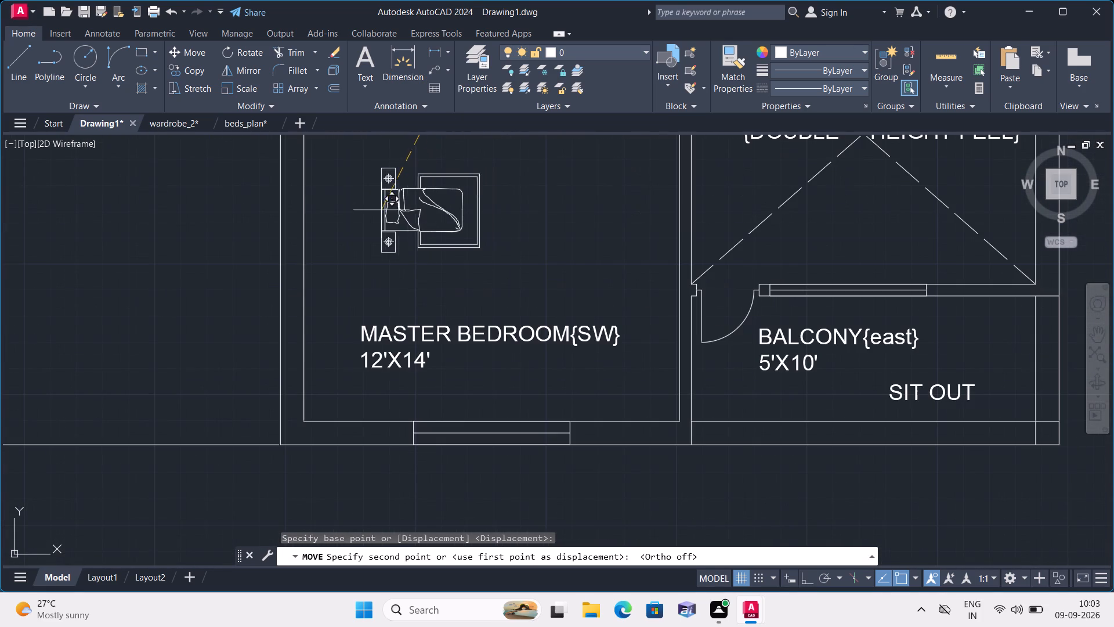
click(381, 210)
Scale the master bedroom bed set up freehand from a point on its blanket to about twice its size.
click(364, 152)
click(511, 283)
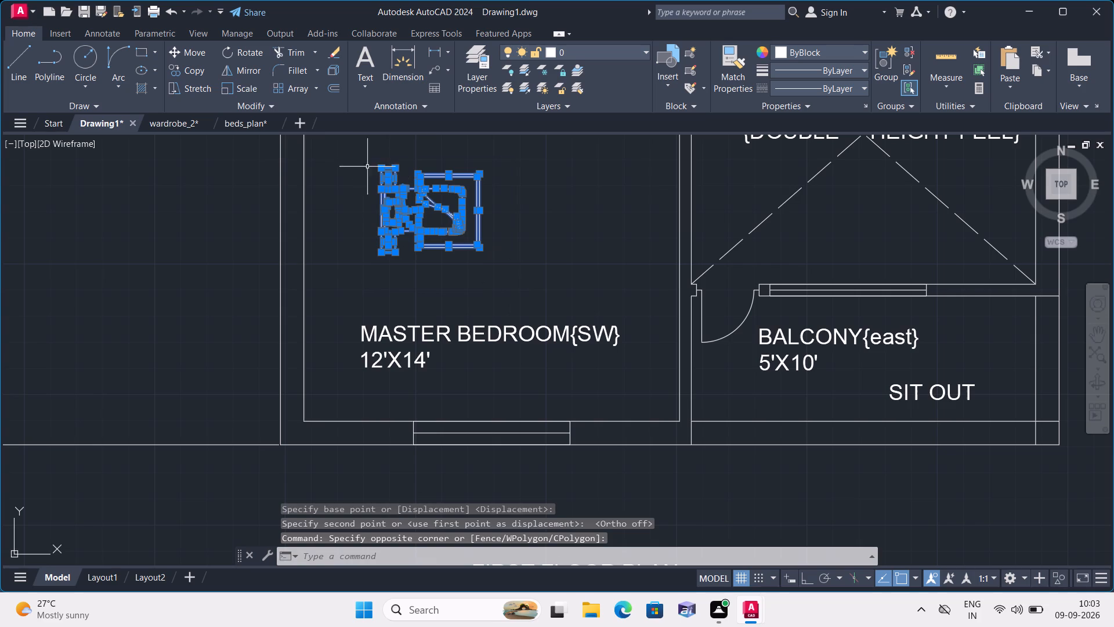
click(243, 87)
click(419, 207)
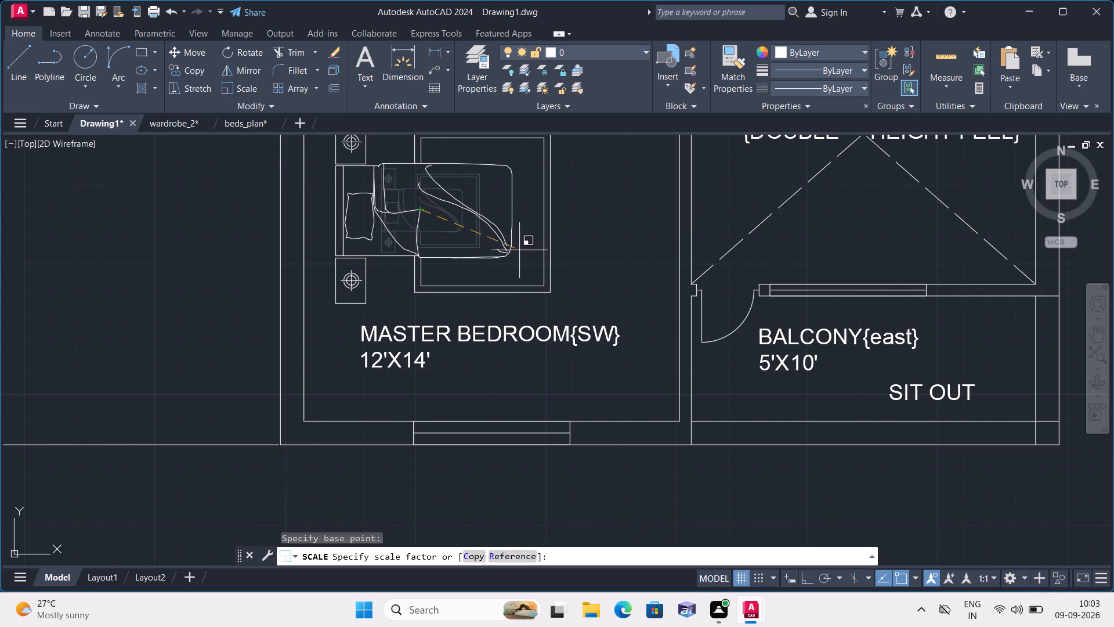
click(519, 250)
Move the master bedroom bed set so its headboard sits against the inner face of the room's left outer wall.
middle_drag(595, 222, 587, 238)
scroll(587, 238, down, 1)
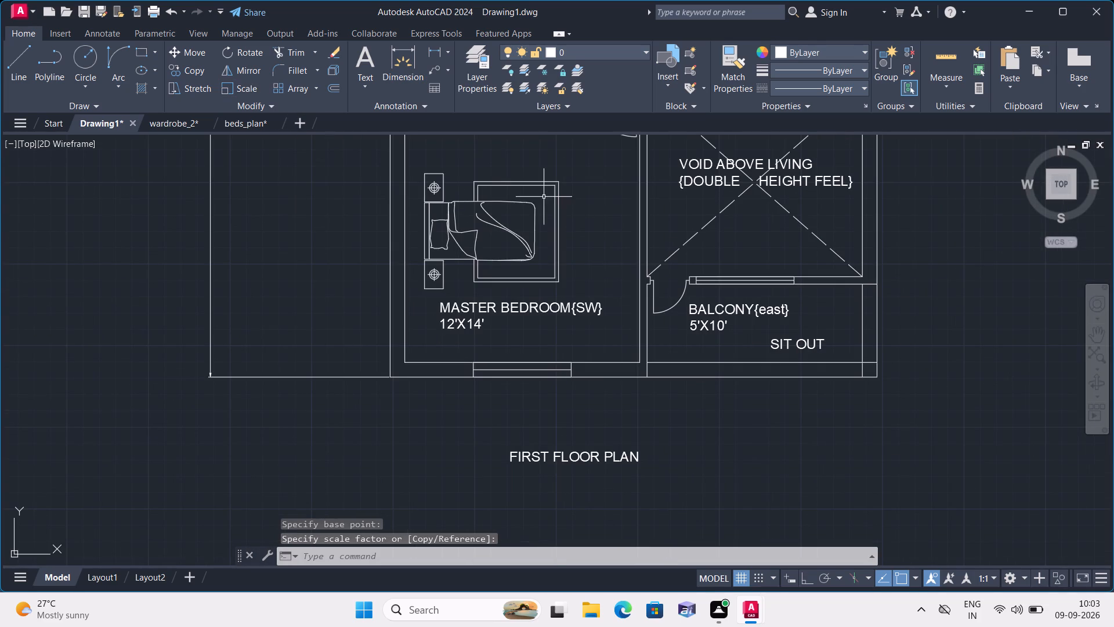
click(417, 158)
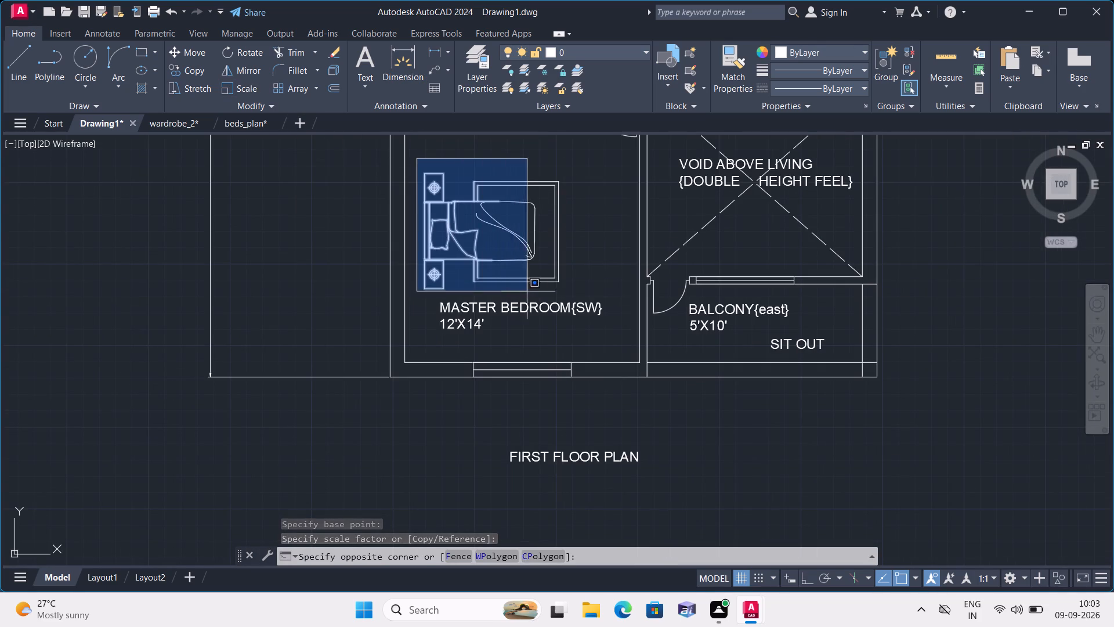
click(575, 293)
click(180, 51)
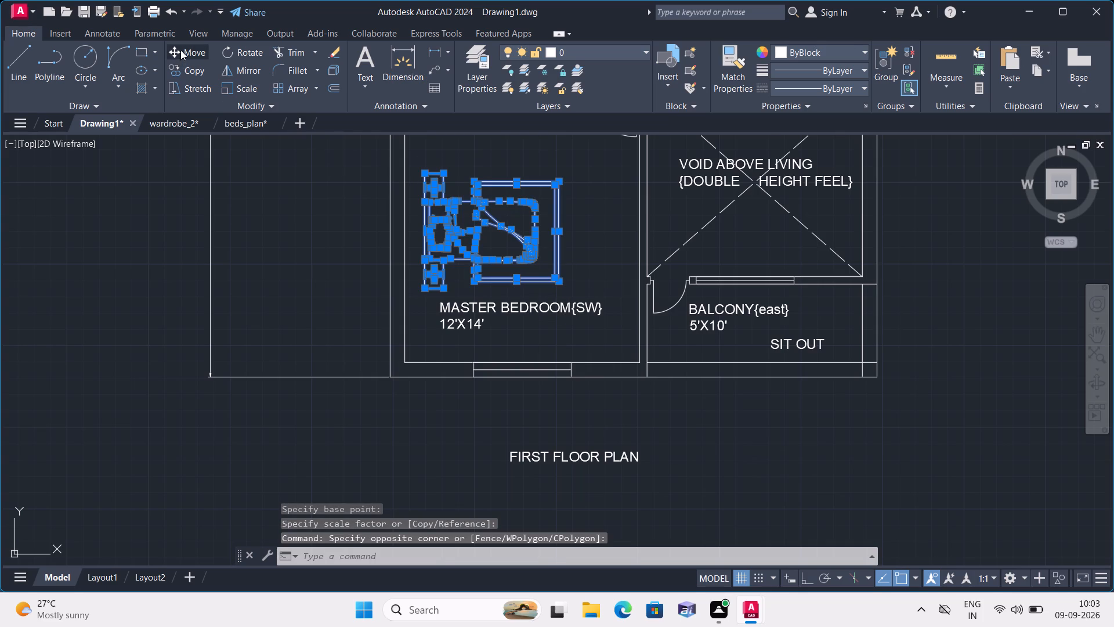
click(424, 222)
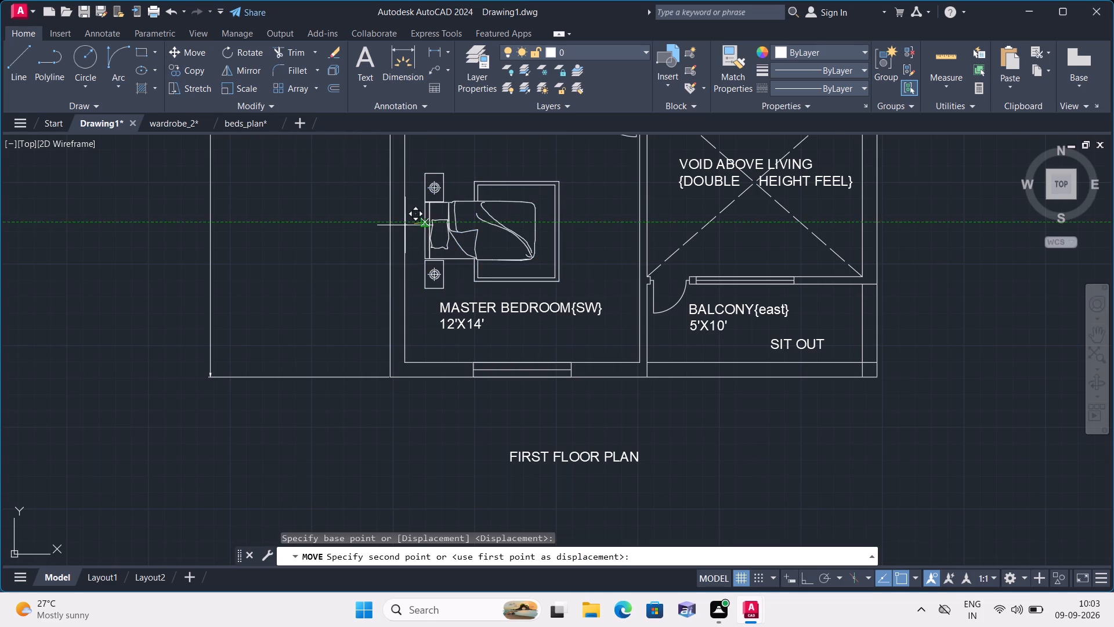
click(404, 222)
Move the other large bed set from its headboard to the empty space just outside the plan, beside BEDROOM2.
scroll(477, 206, down, 2)
middle_drag(497, 193, 438, 219)
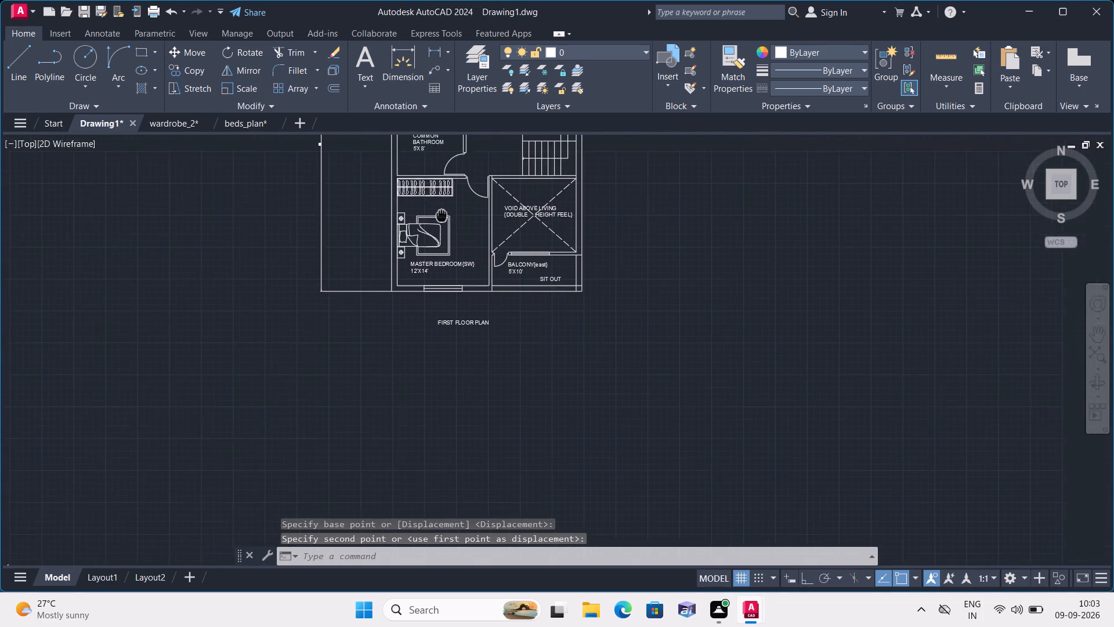
middle_drag(438, 219, 416, 238)
scroll(411, 248, down, 3)
middle_drag(583, 206, 384, 281)
scroll(384, 281, down, 2)
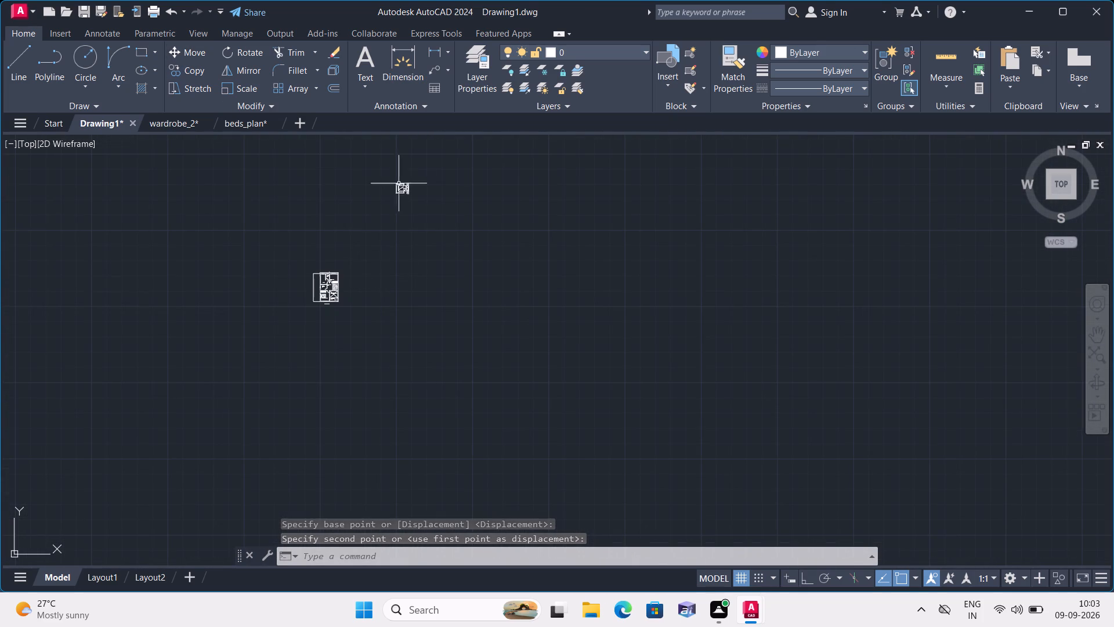
click(378, 167)
click(456, 215)
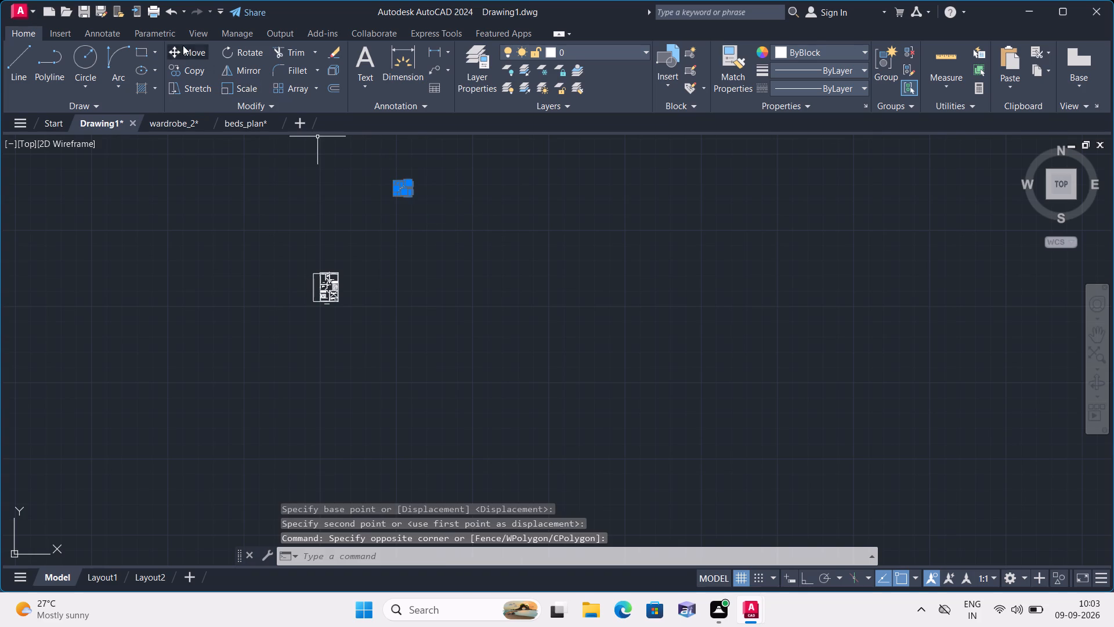
click(183, 45)
scroll(305, 150, up, 4)
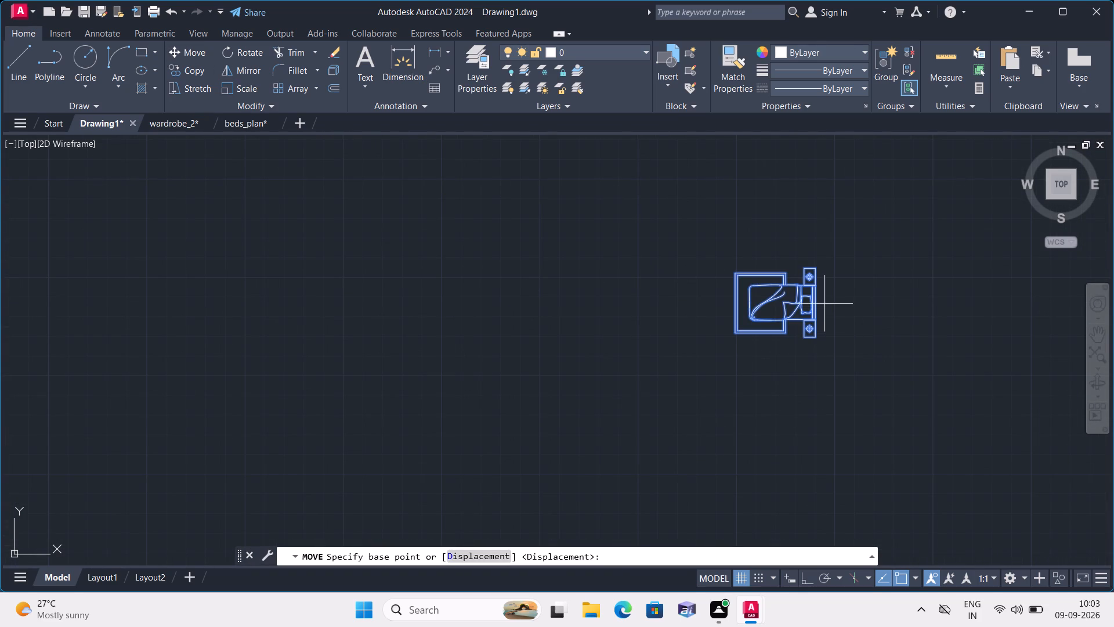
click(816, 301)
scroll(794, 310, down, 3)
middle_drag(757, 325, 750, 316)
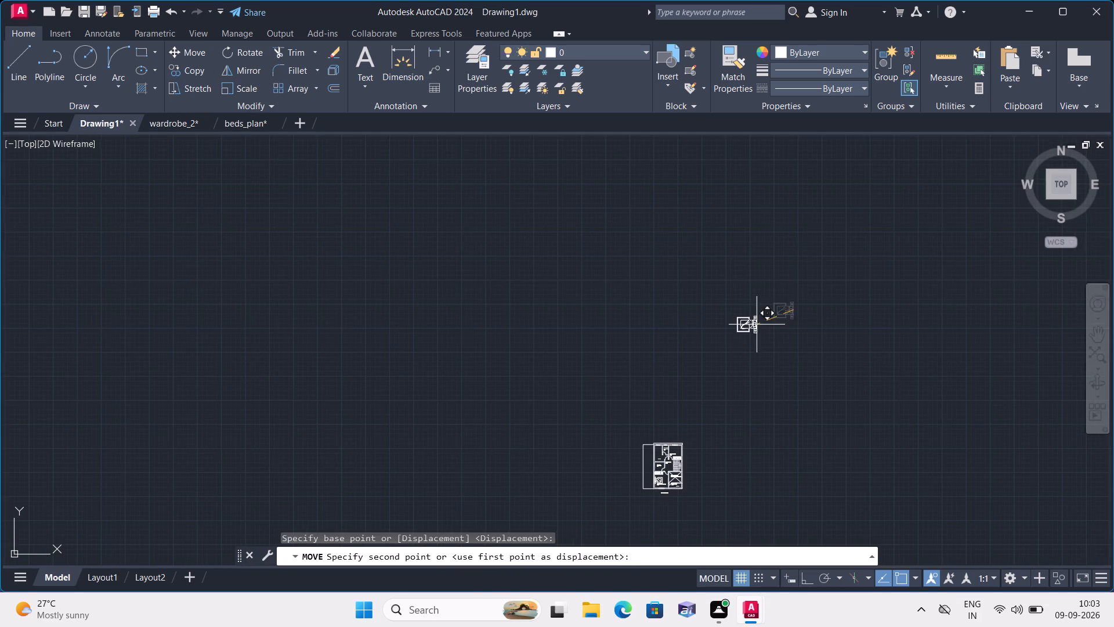
middle_drag(750, 316, 711, 248)
scroll(711, 248, down, 1)
scroll(653, 358, up, 3)
scroll(681, 254, up, 2)
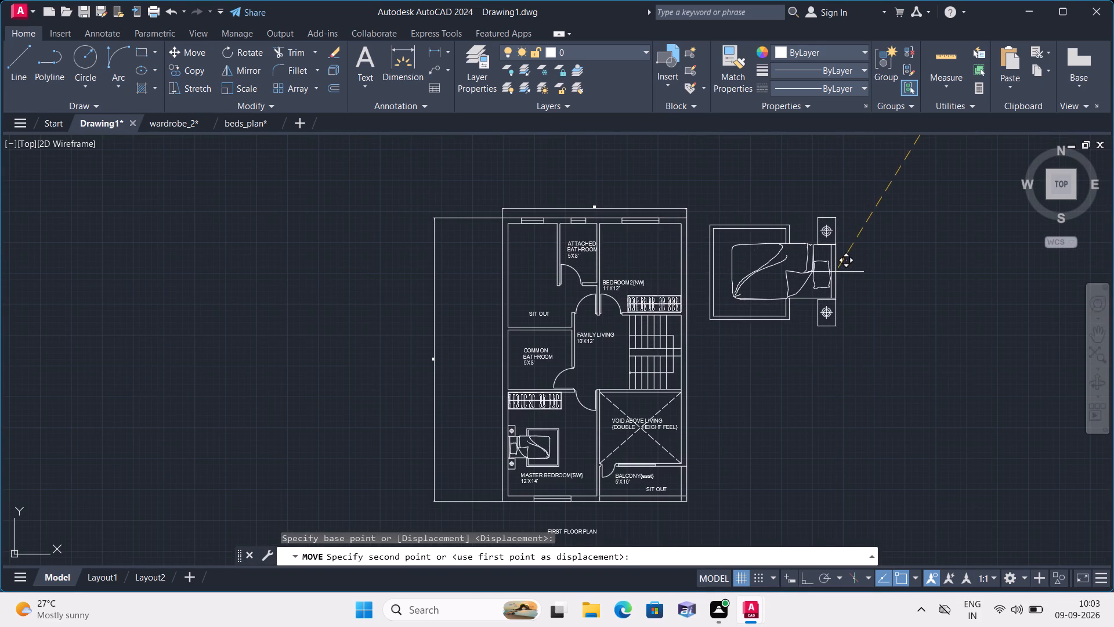
click(835, 272)
Scale the bed set beside BEDROOM2 down freehand from a point on its blanket to about half its size.
click(705, 212)
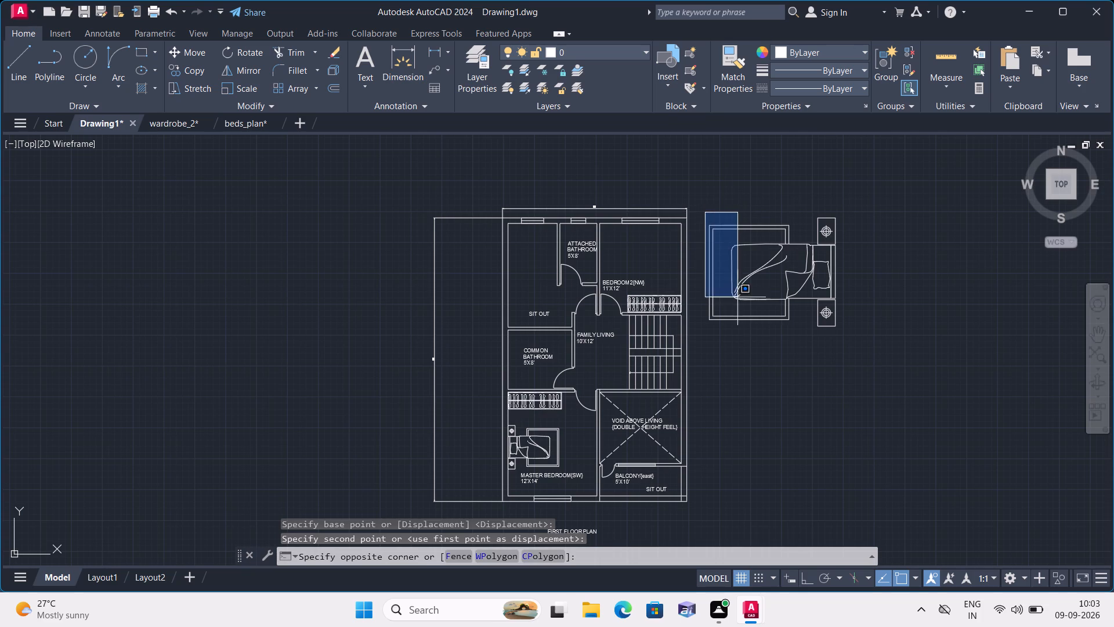
click(883, 352)
click(245, 88)
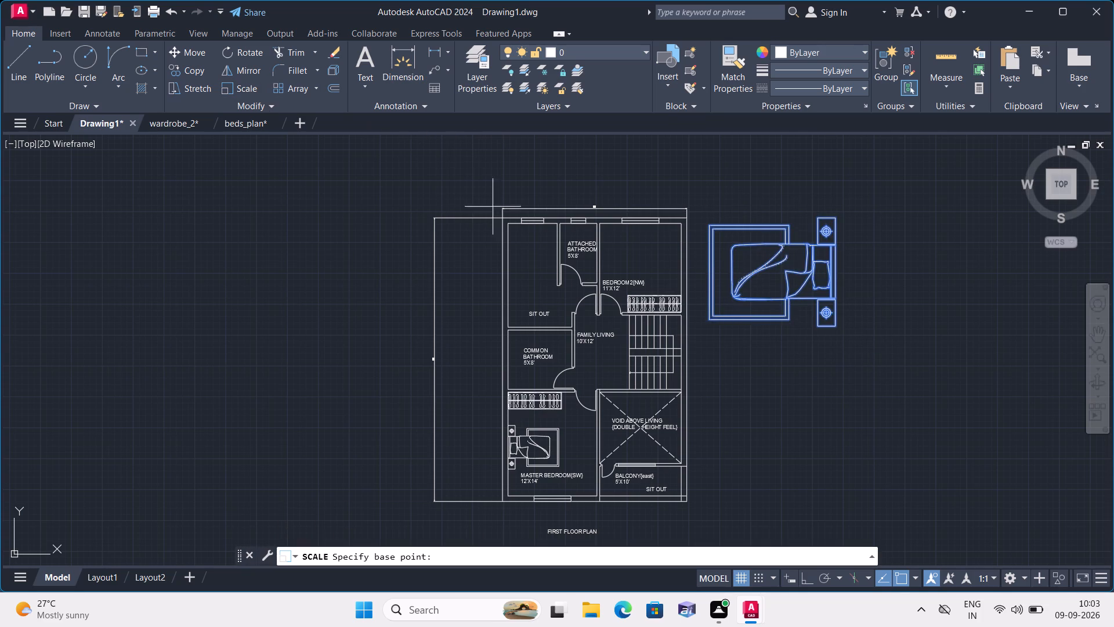
click(764, 271)
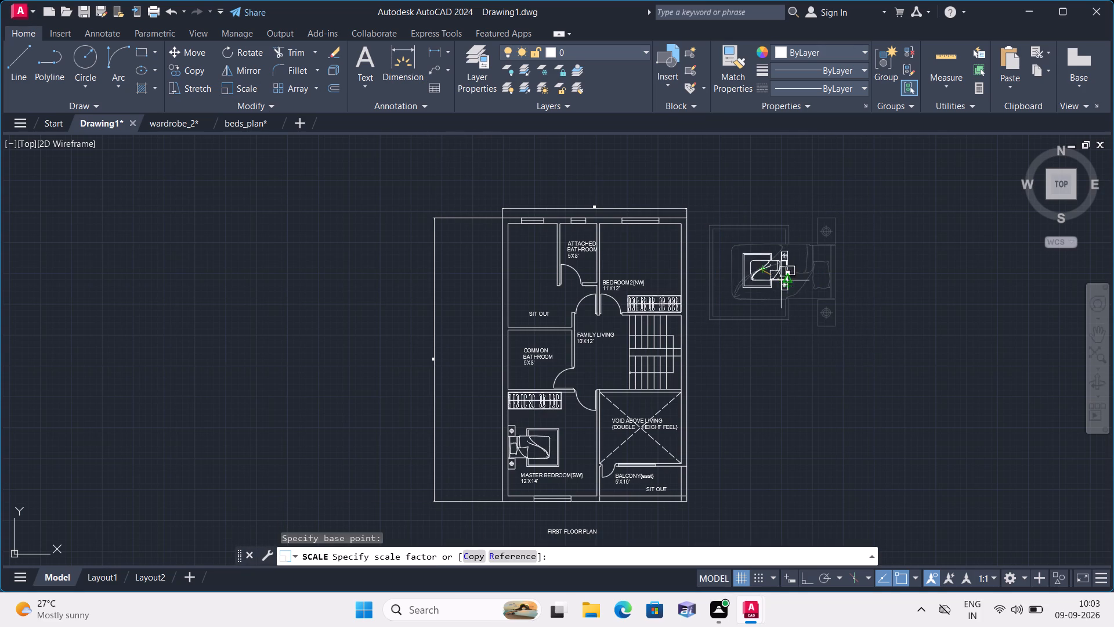
click(781, 279)
Move the scaled bed set into BEDROOM2 with its headboard against the inner face of the right outer wall, above the wardrobe.
click(726, 235)
click(841, 322)
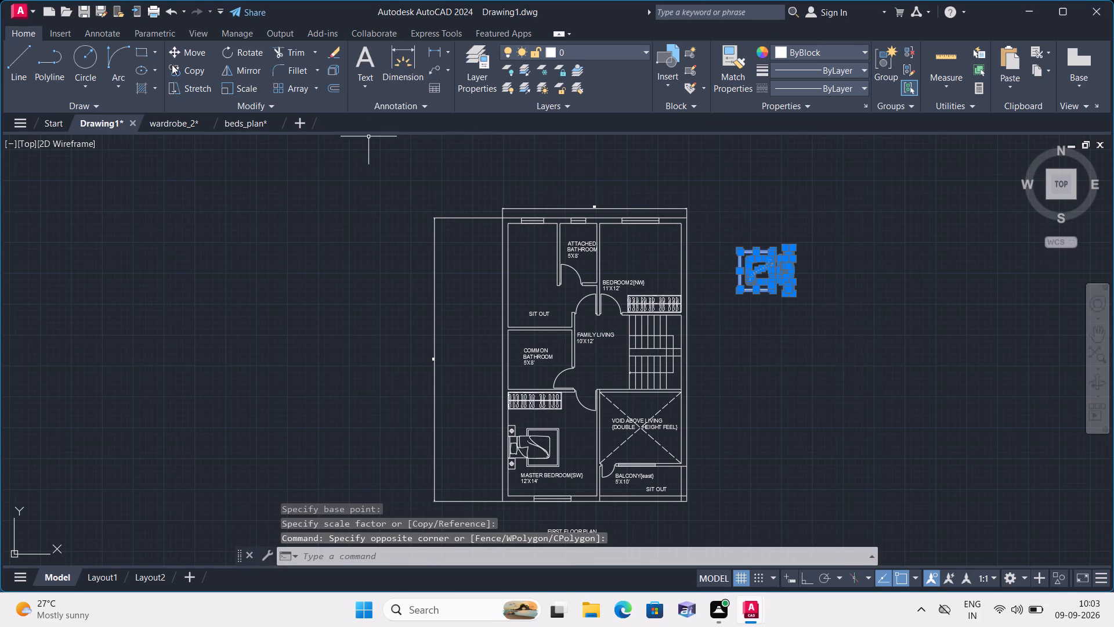
click(196, 52)
scroll(780, 278, up, 2)
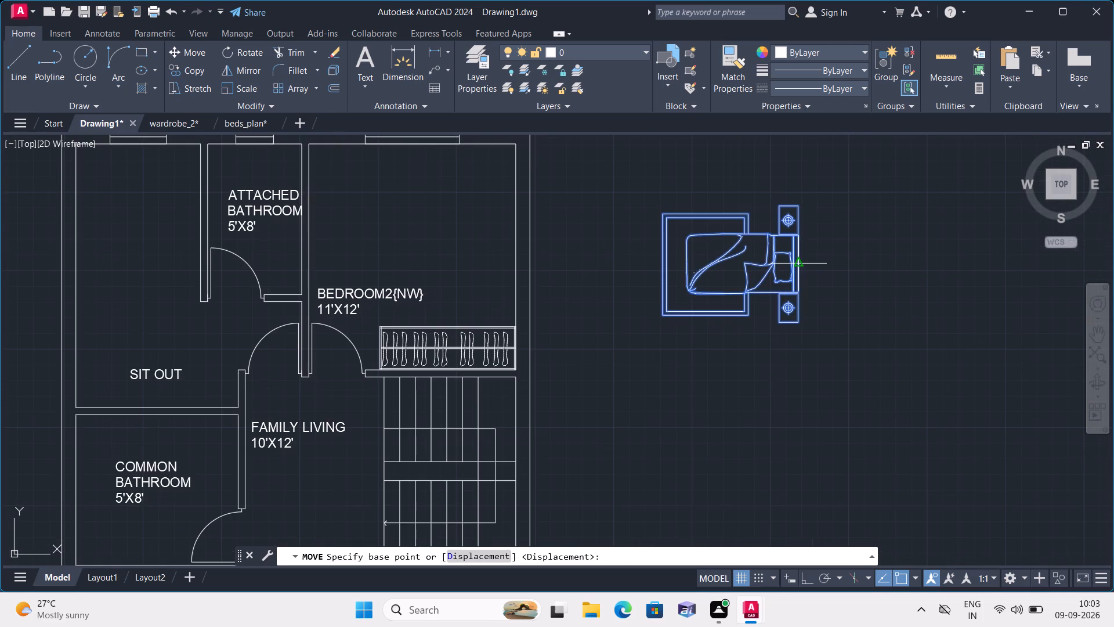
click(797, 264)
scroll(525, 222, up, 1)
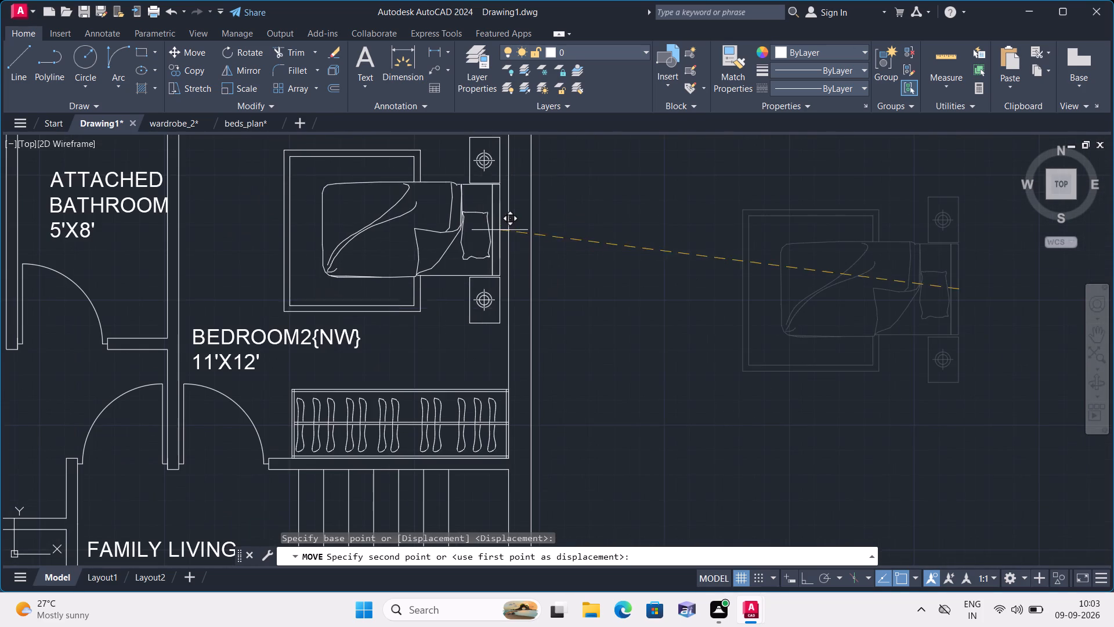
scroll(475, 230, down, 1)
middle_drag(473, 225, 489, 248)
scroll(512, 237, up, 1)
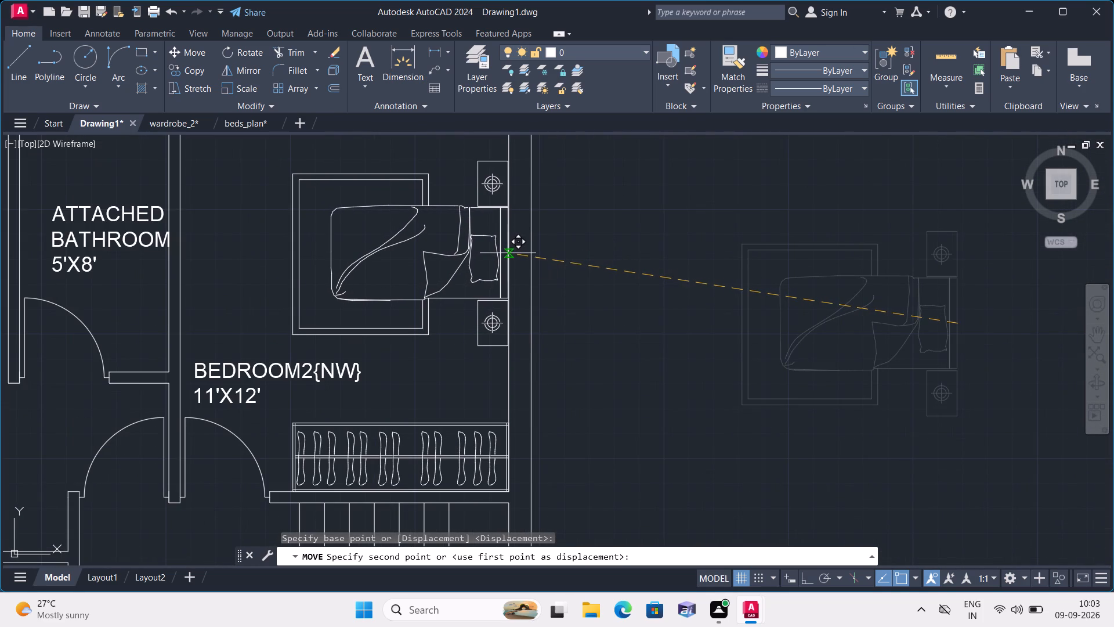
click(508, 253)
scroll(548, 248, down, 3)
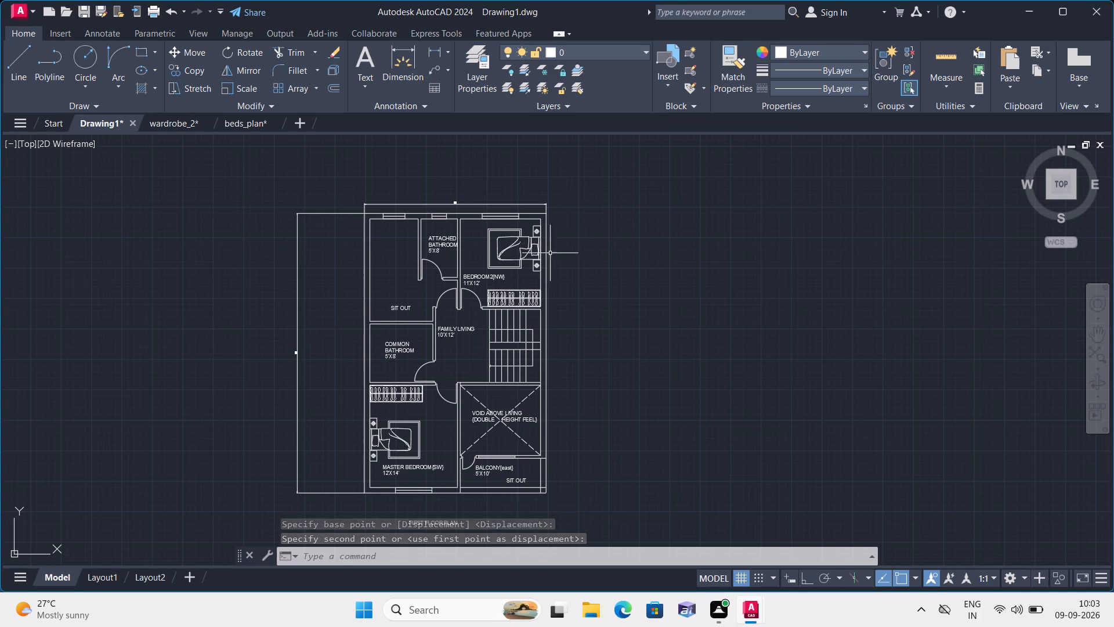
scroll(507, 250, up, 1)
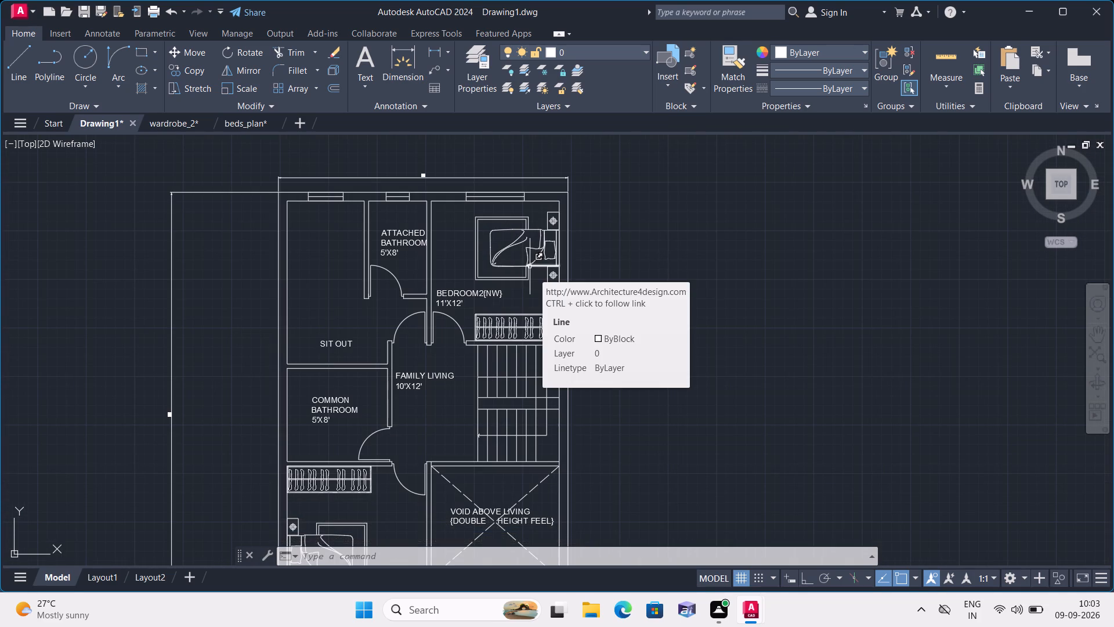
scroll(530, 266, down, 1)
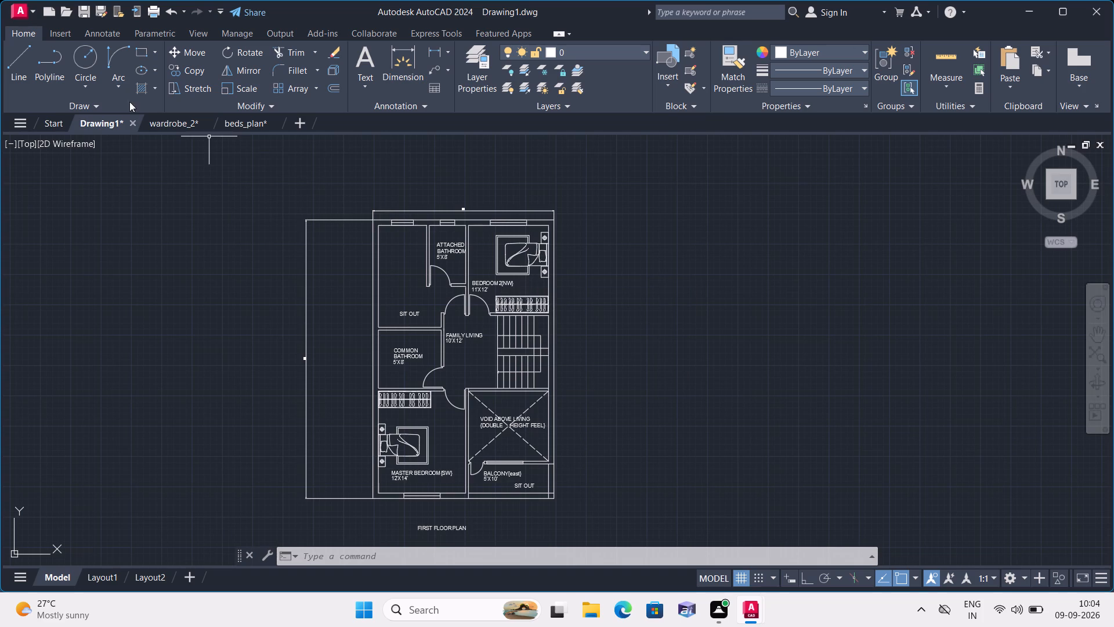
Open the recent drawing toilets.dwg.
click(17, 12)
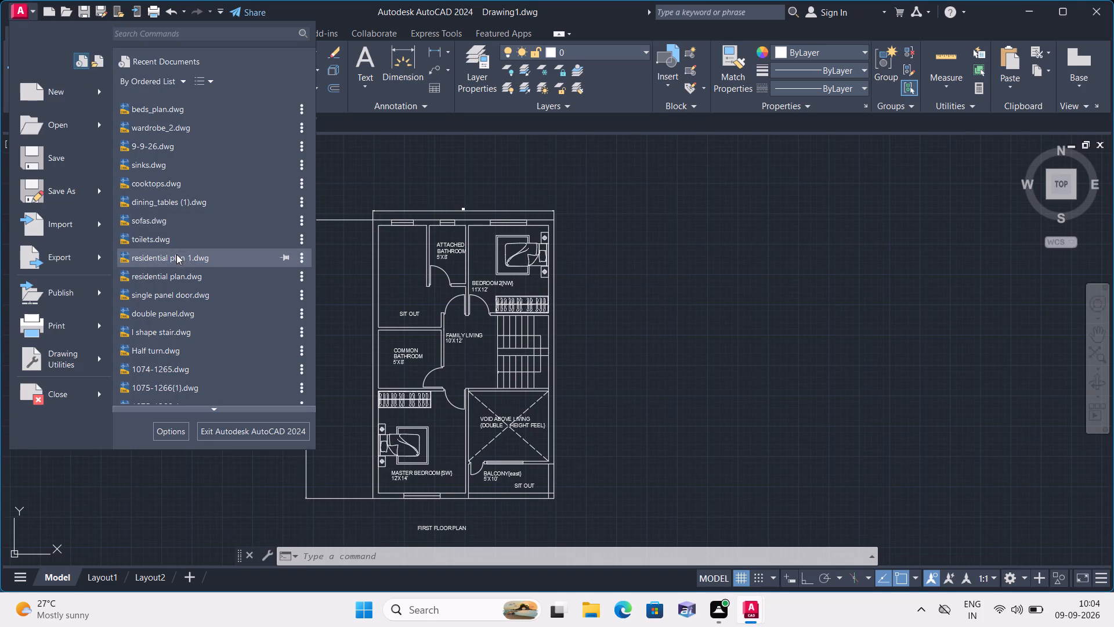
click(174, 240)
Copy the toilet with a rounded rectangular tank and pointed oval bowl, second in the second row of toilets, to the clipboard.
scroll(313, 287, down, 1)
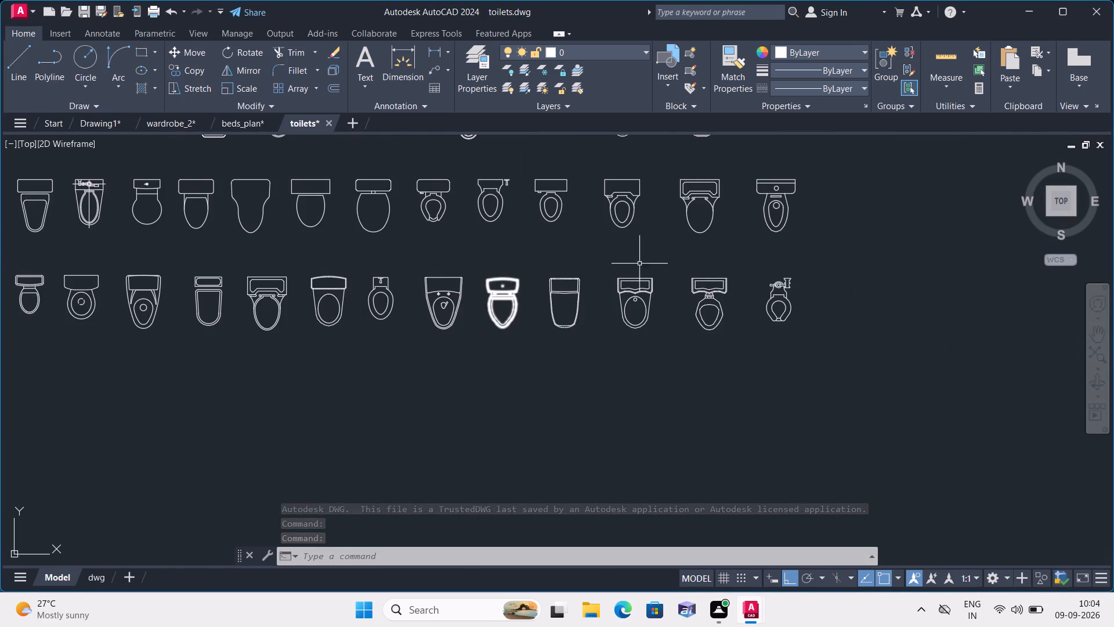
scroll(589, 261, down, 1)
scroll(429, 284, down, 1)
middle_click(365, 261)
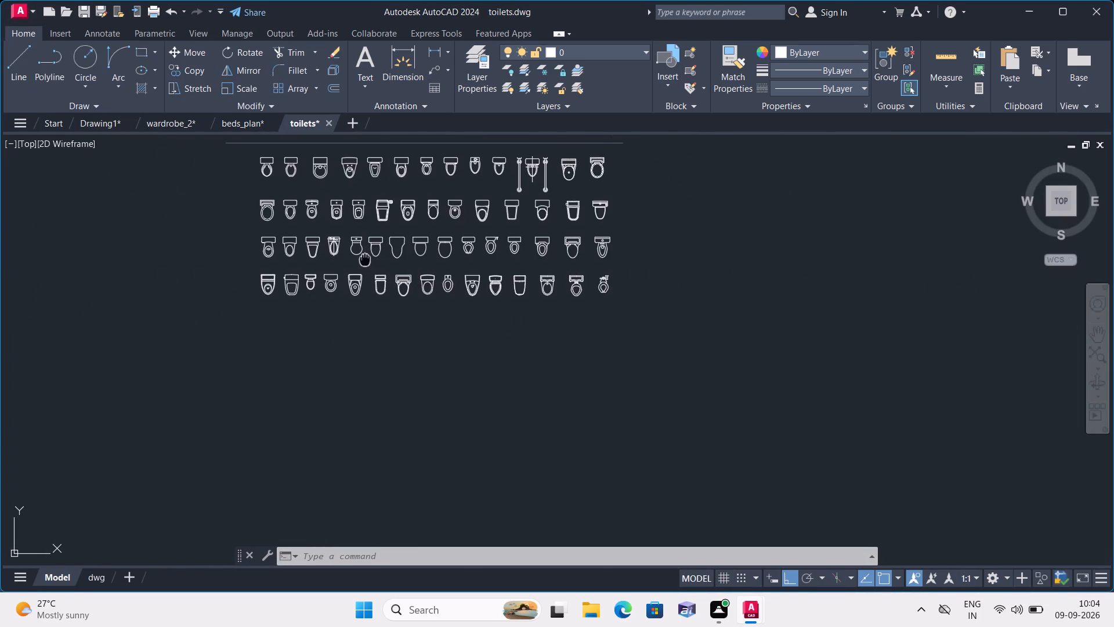
scroll(360, 237, up, 4)
scroll(363, 237, down, 4)
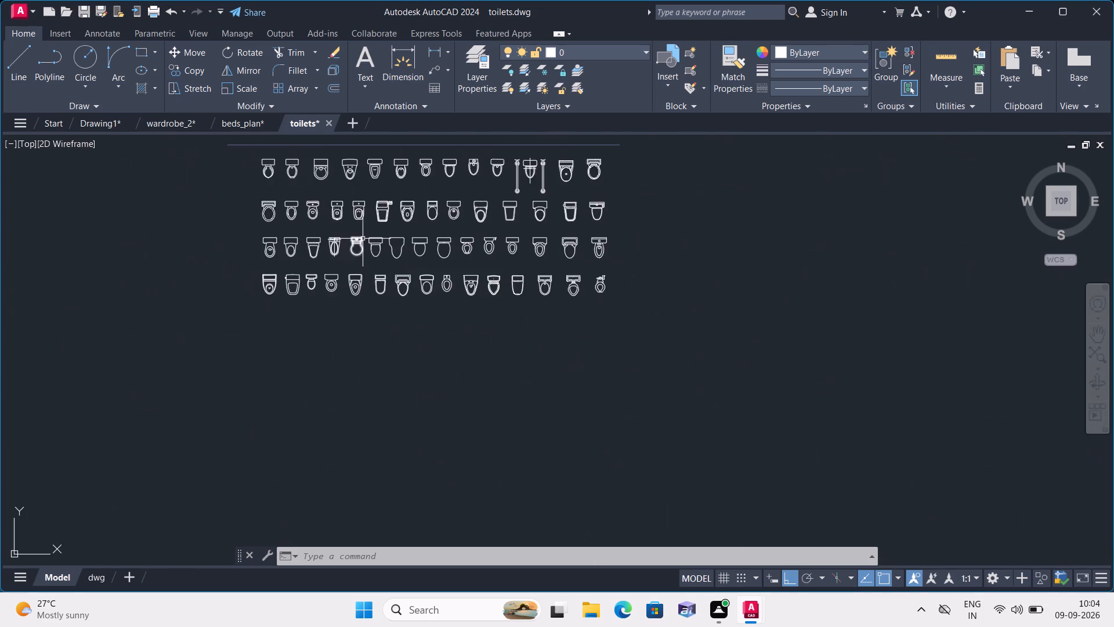
scroll(341, 215, up, 3)
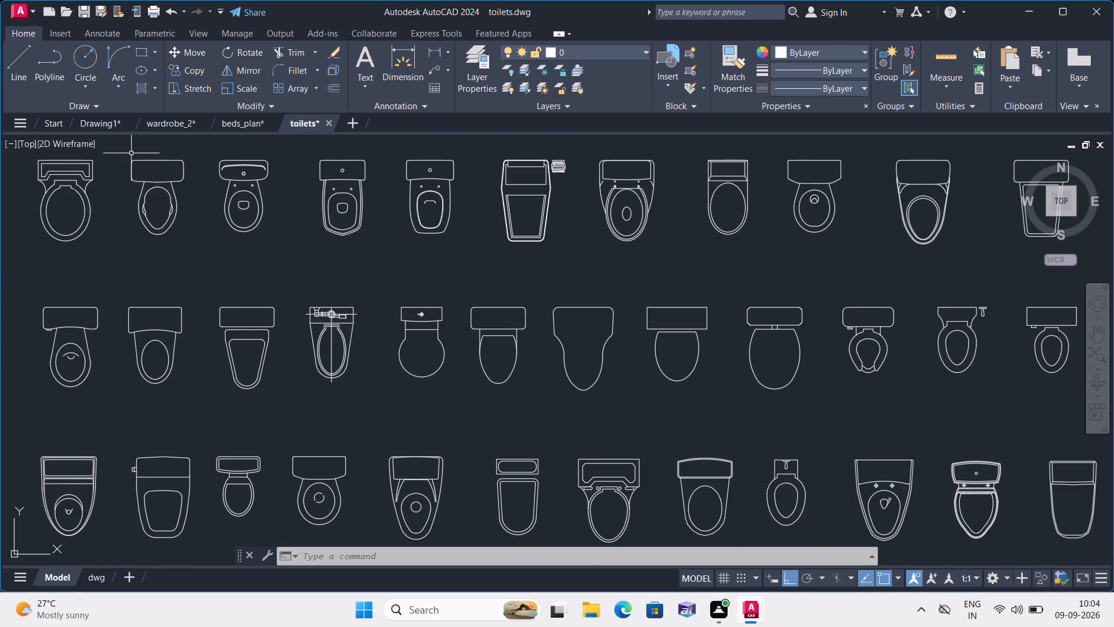
drag(131, 152, 136, 158)
click(189, 228)
drag(204, 246, 165, 175)
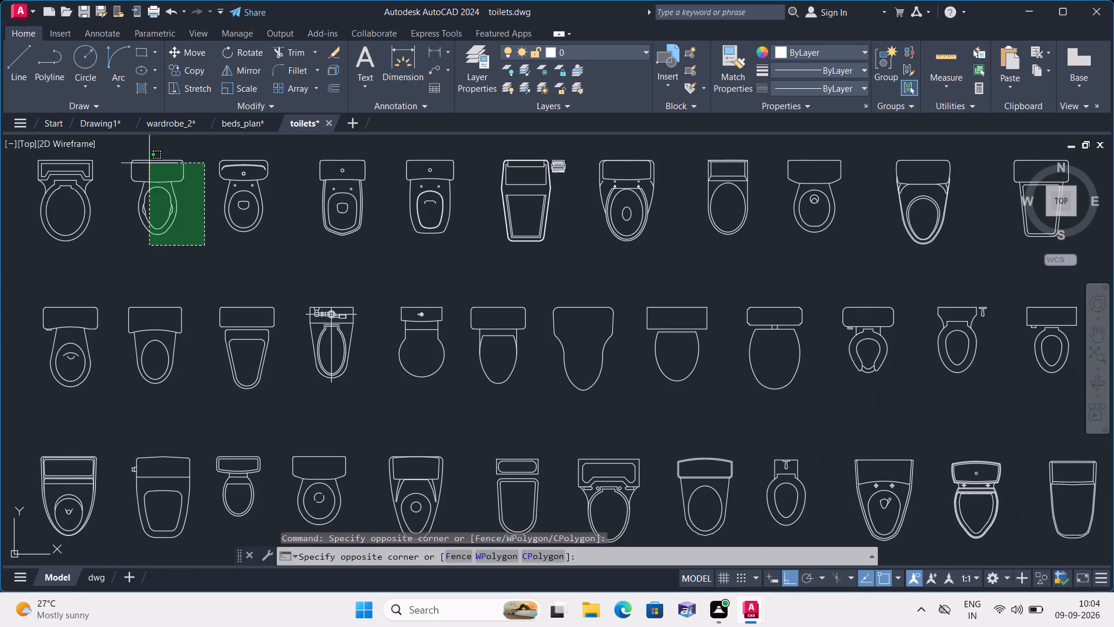
click(132, 158)
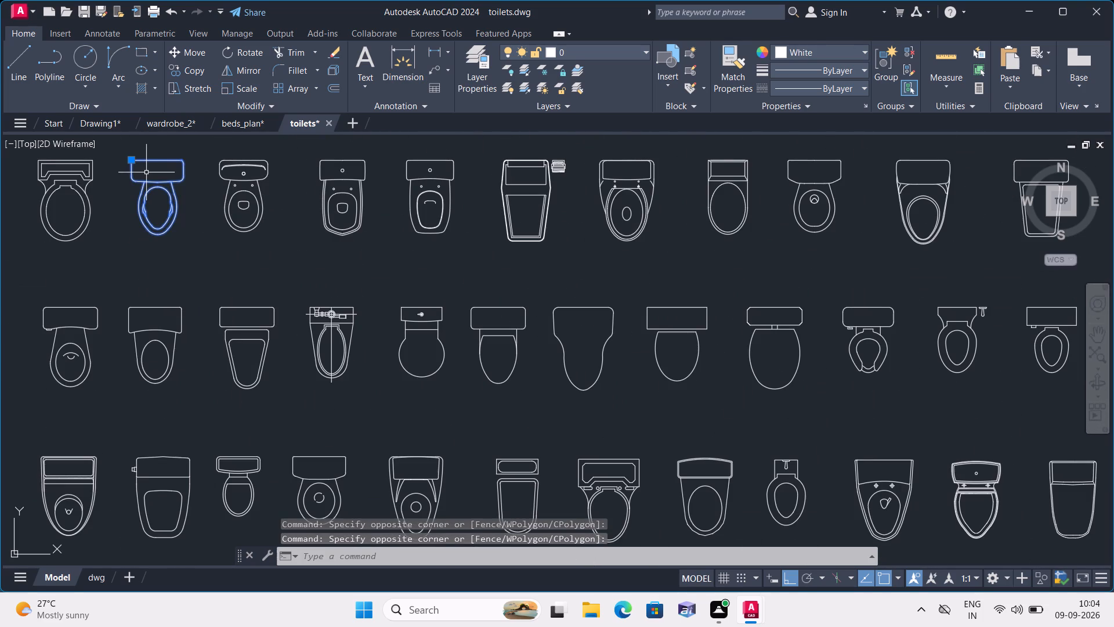
key(ctrl+c)
Paste the copied toilet into Drawing1 in the empty space beside the first floor plan, east of BEDROOM2.
click(107, 118)
scroll(179, 235, down, 1)
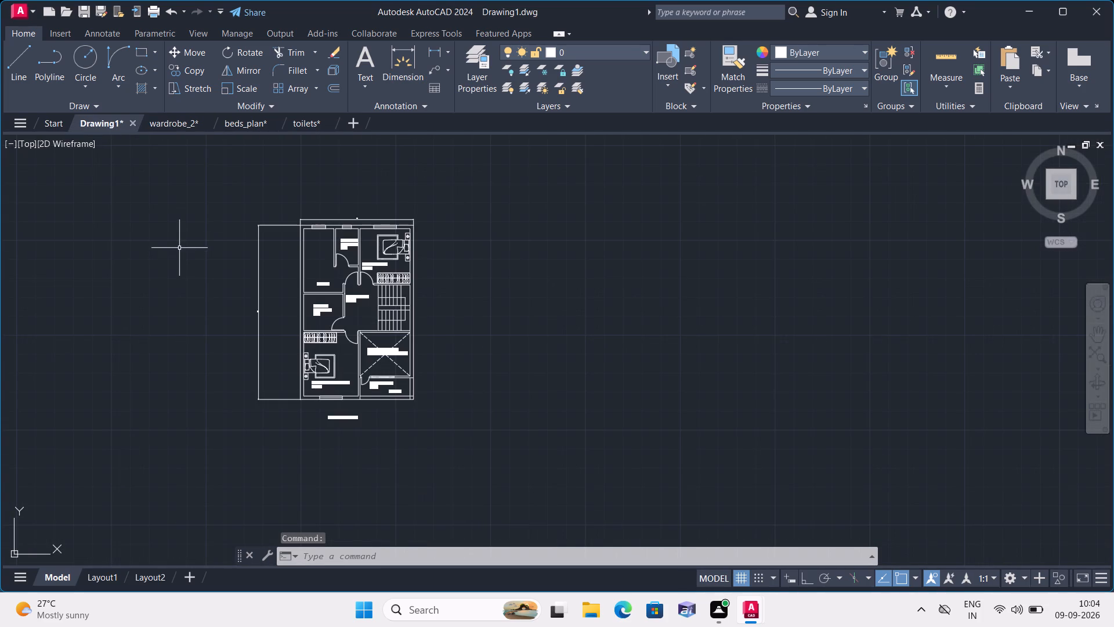
key(ctrl+v)
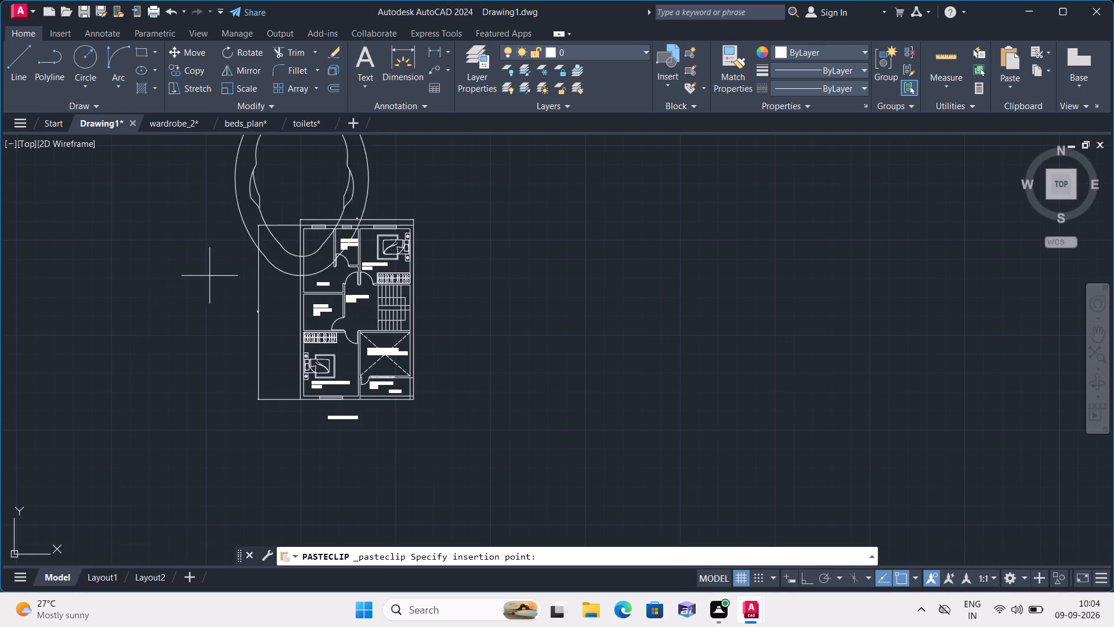
scroll(261, 273, down, 1)
click(493, 372)
Open the recent drawing sinks.dwg.
click(21, 19)
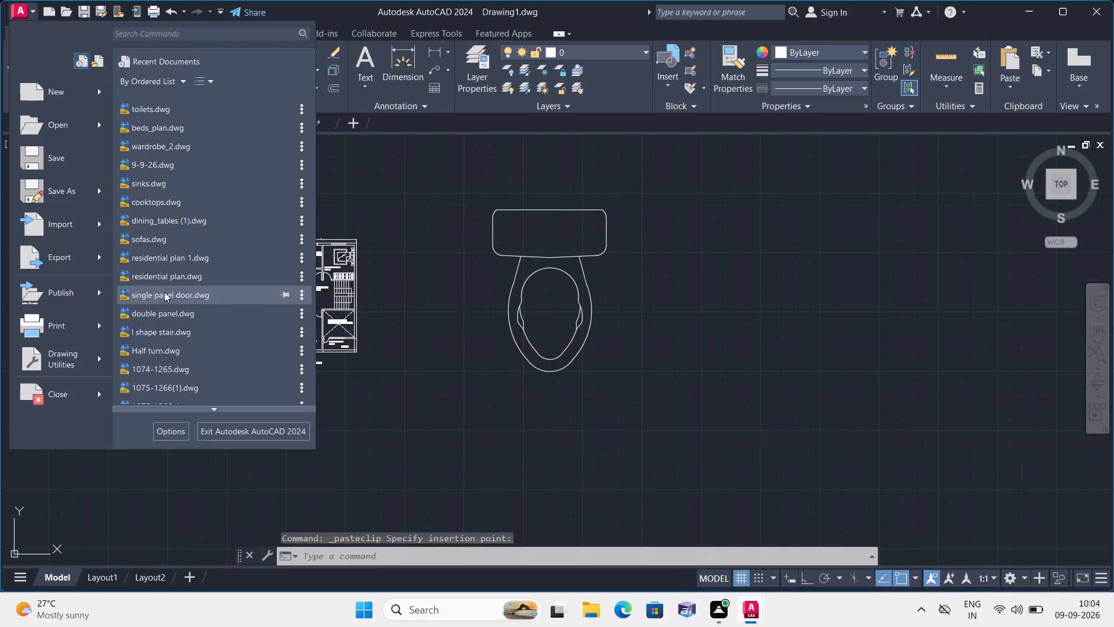
click(168, 181)
Copy the D-shaped washbasin with a straight back edge and two round taps from the upper row of plan-view sinks.
scroll(276, 248, down, 1)
scroll(336, 257, down, 2)
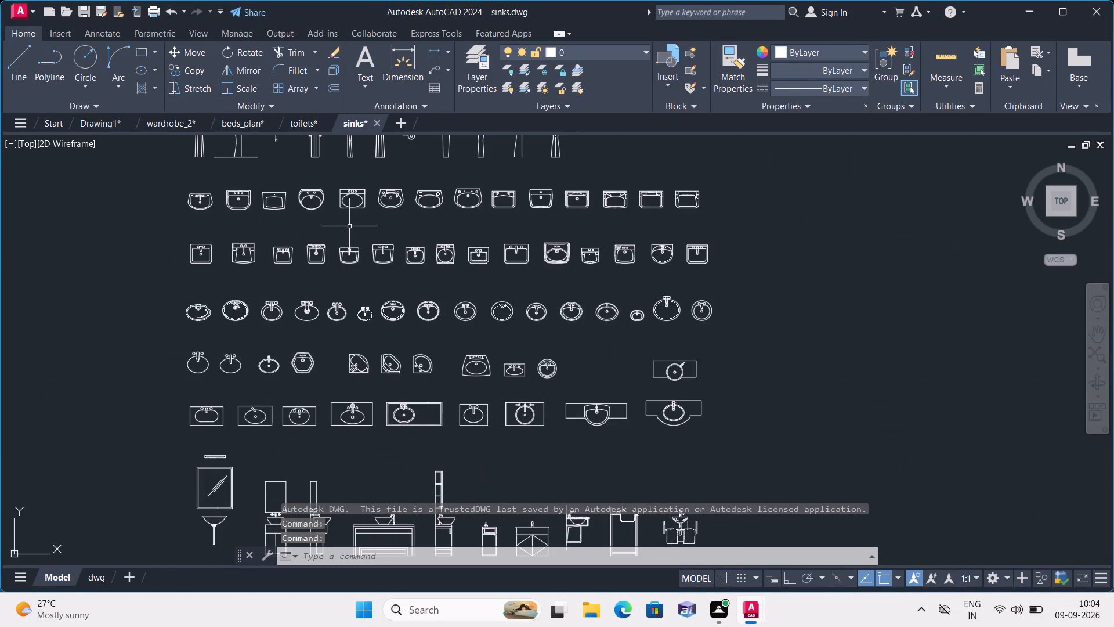
middle_drag(349, 223, 353, 231)
scroll(396, 201, up, 3)
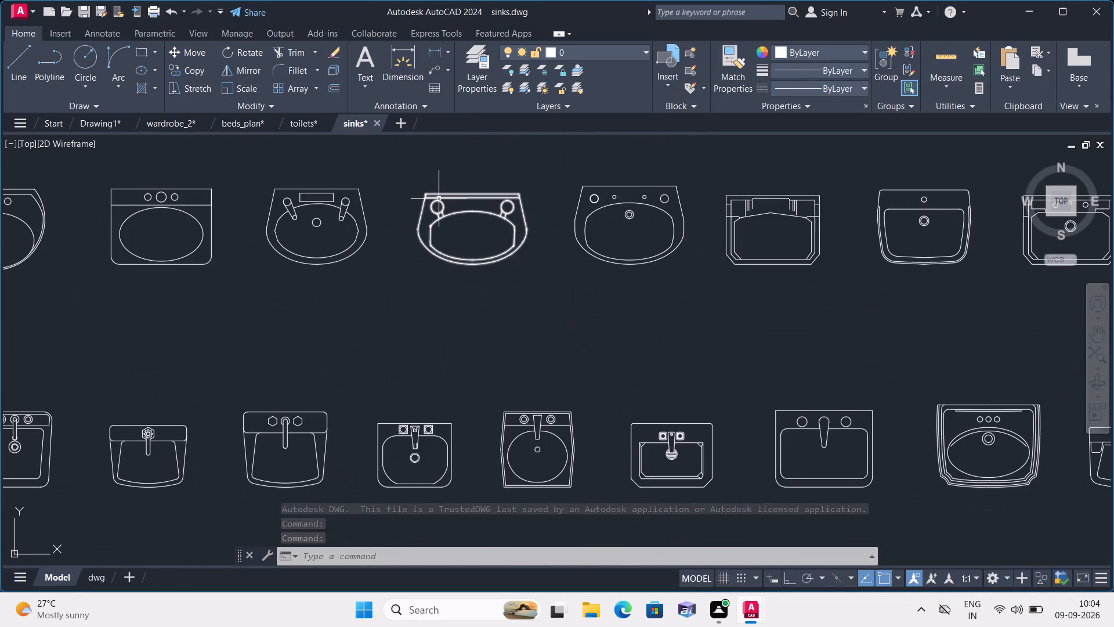
click(415, 175)
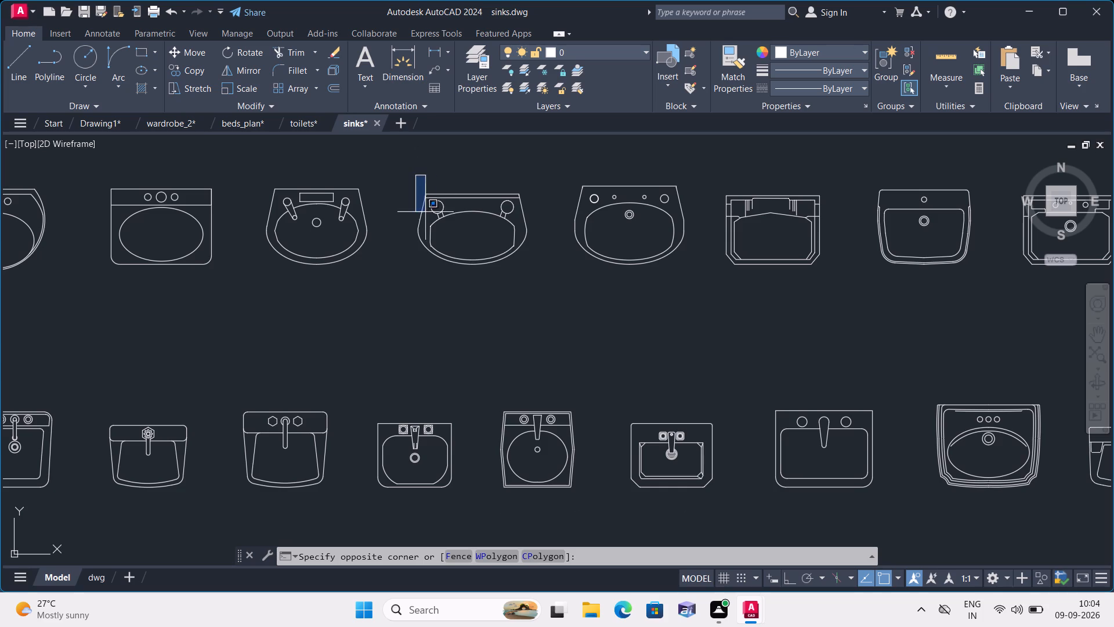
click(532, 282)
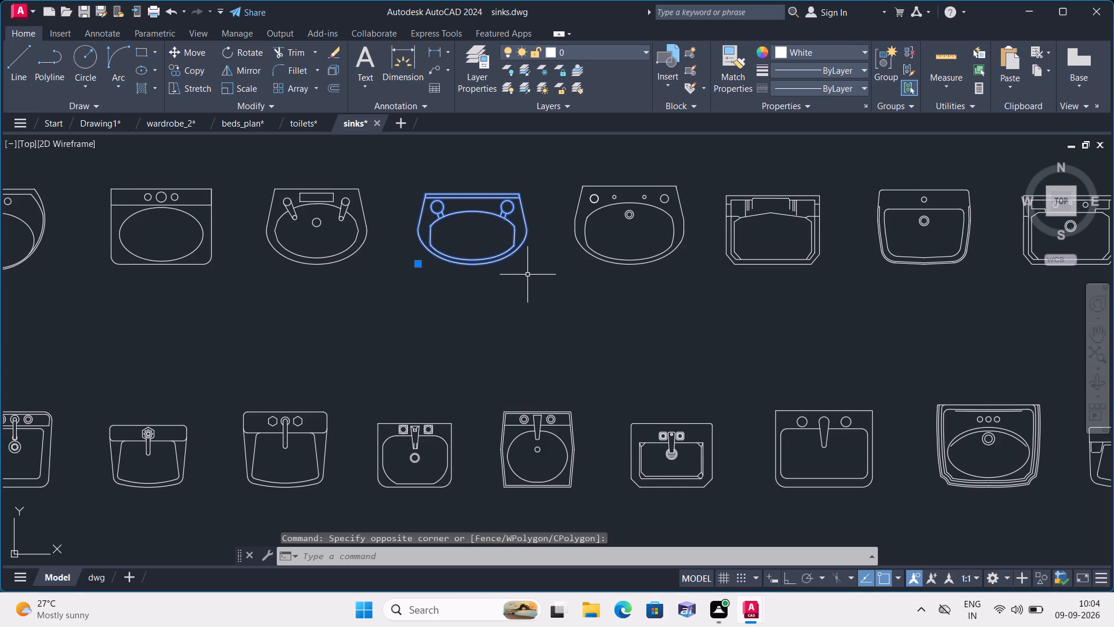
key(ctrl+c)
Paste the copied washbasin into Drawing1 in the empty space beyond the toilet.
click(100, 122)
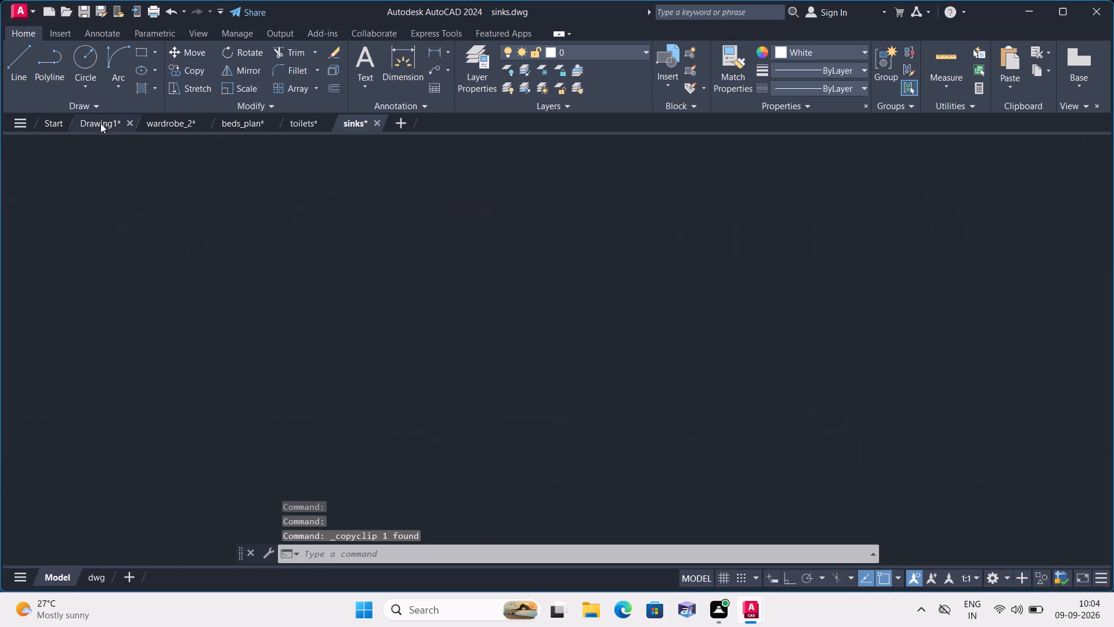
scroll(144, 149, down, 1)
key(ctrl+v)
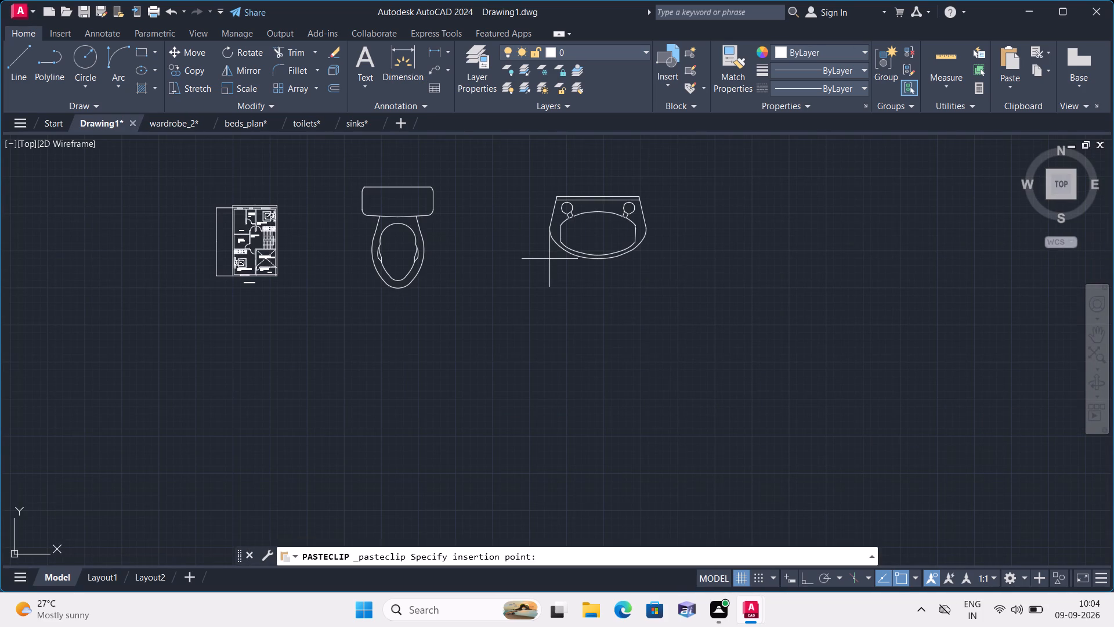
click(549, 259)
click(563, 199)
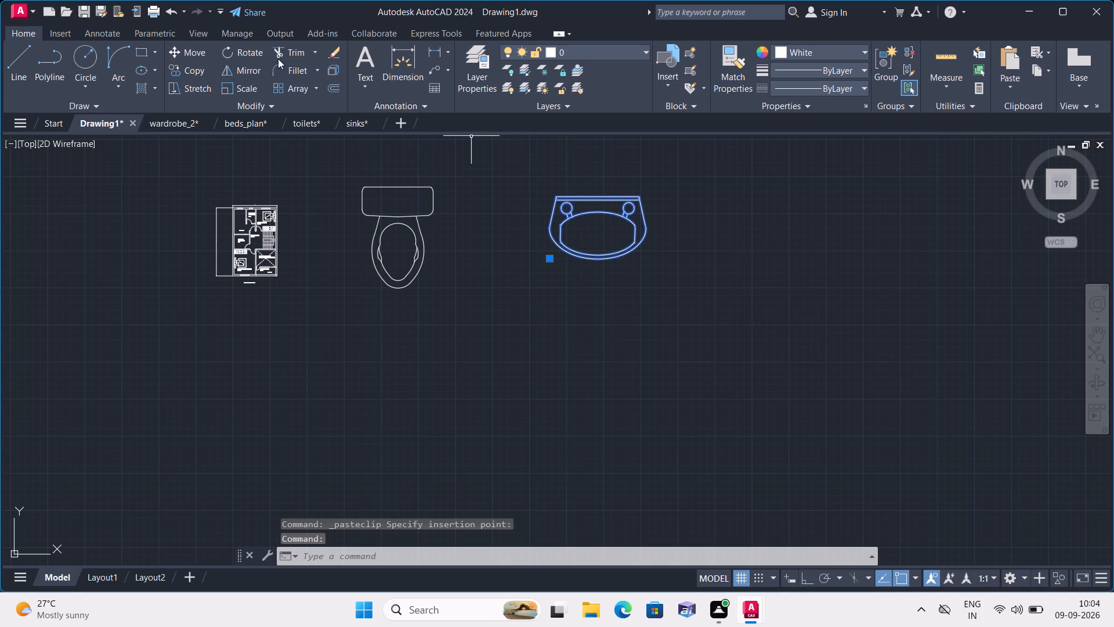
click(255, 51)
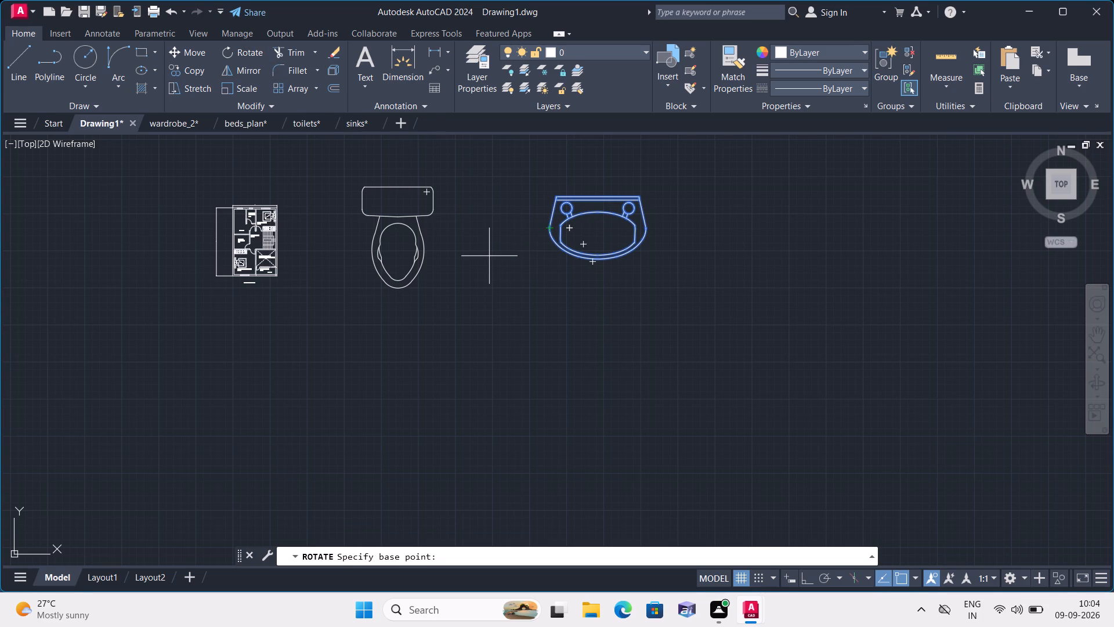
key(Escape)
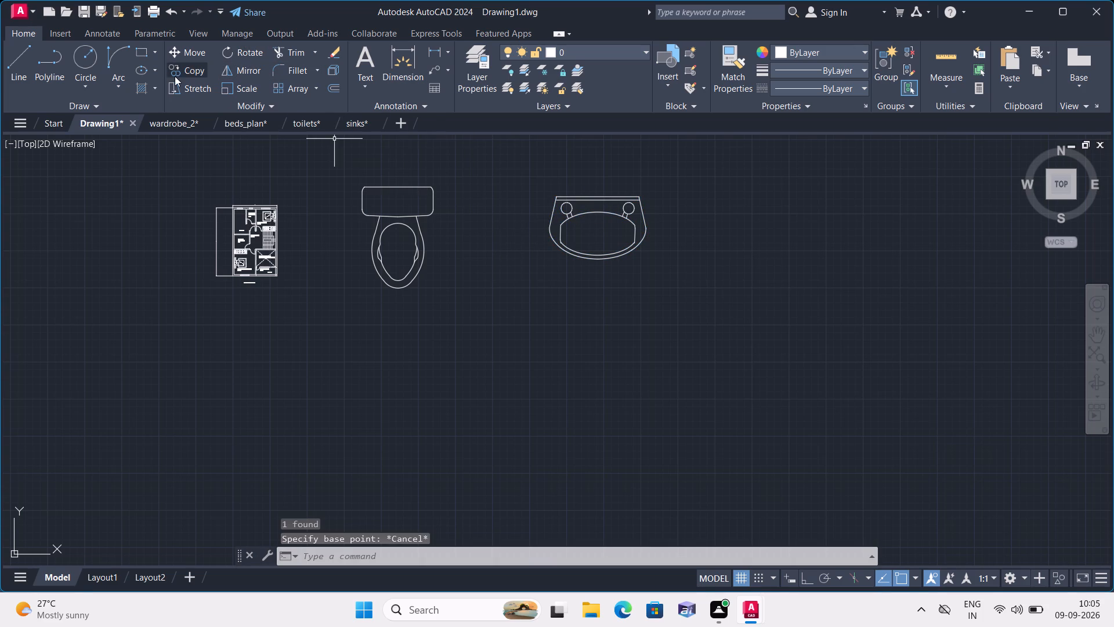
Copy the washbasin once from its back edge to the empty space below, between the toilet and the original basin.
click(189, 68)
click(587, 199)
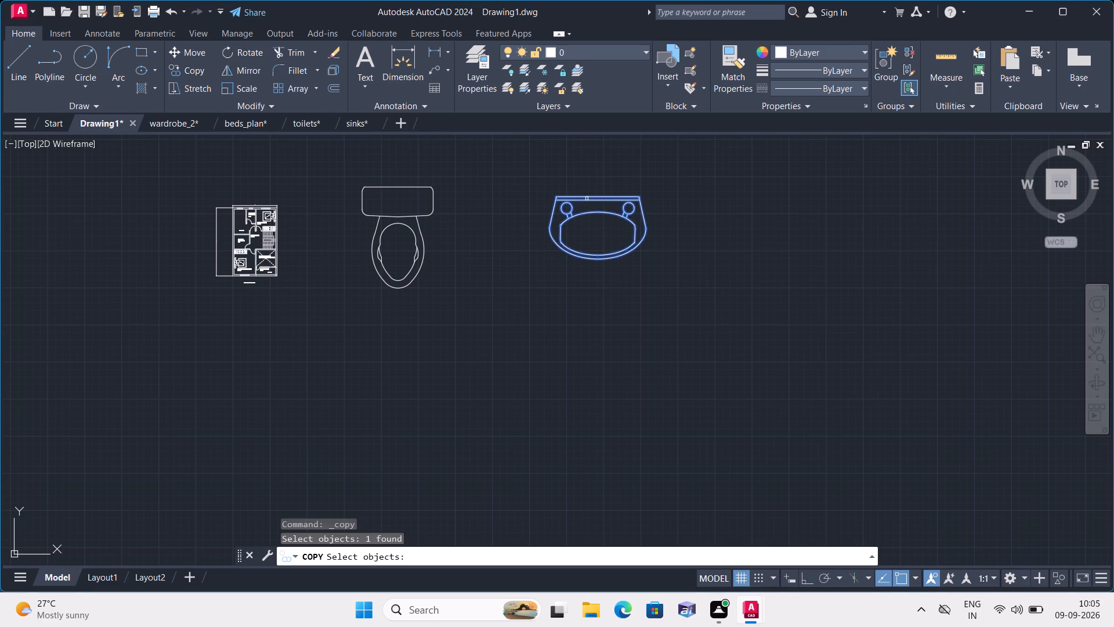
key(space)
click(587, 200)
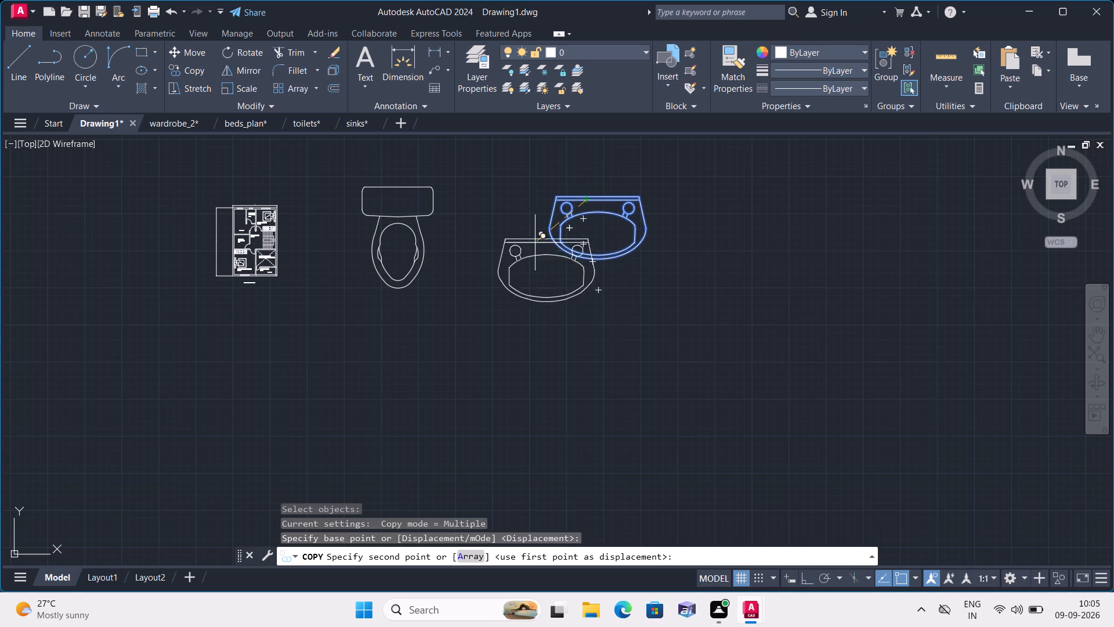
click(470, 299)
key(Escape)
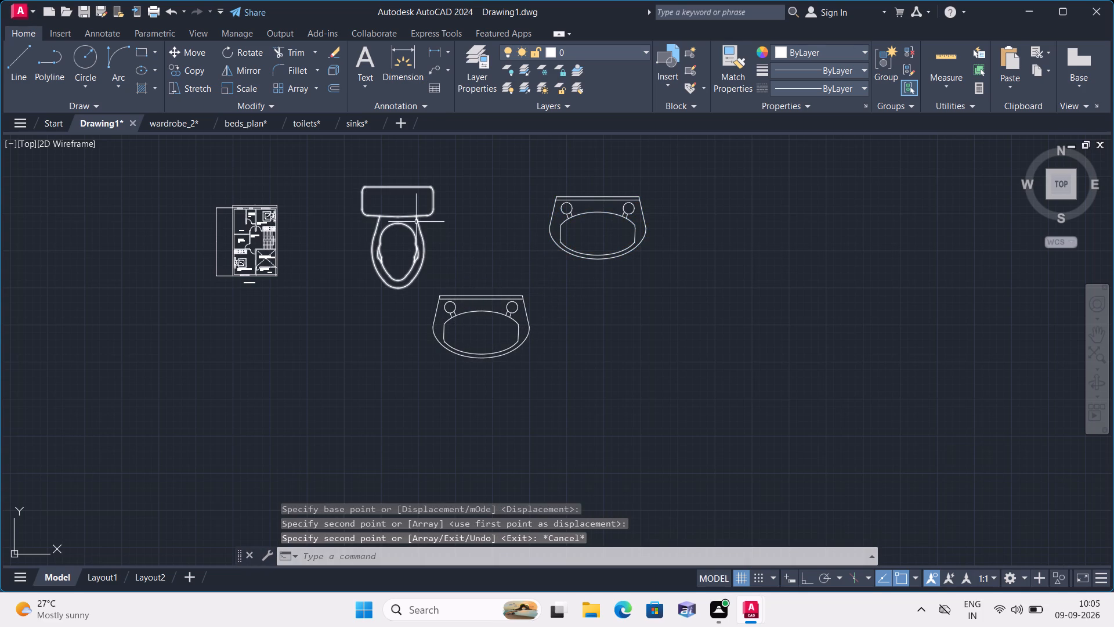
Rotate the toilet 270° about the midpoint of its tank's back edge, with Ortho on.
click(416, 222)
click(246, 54)
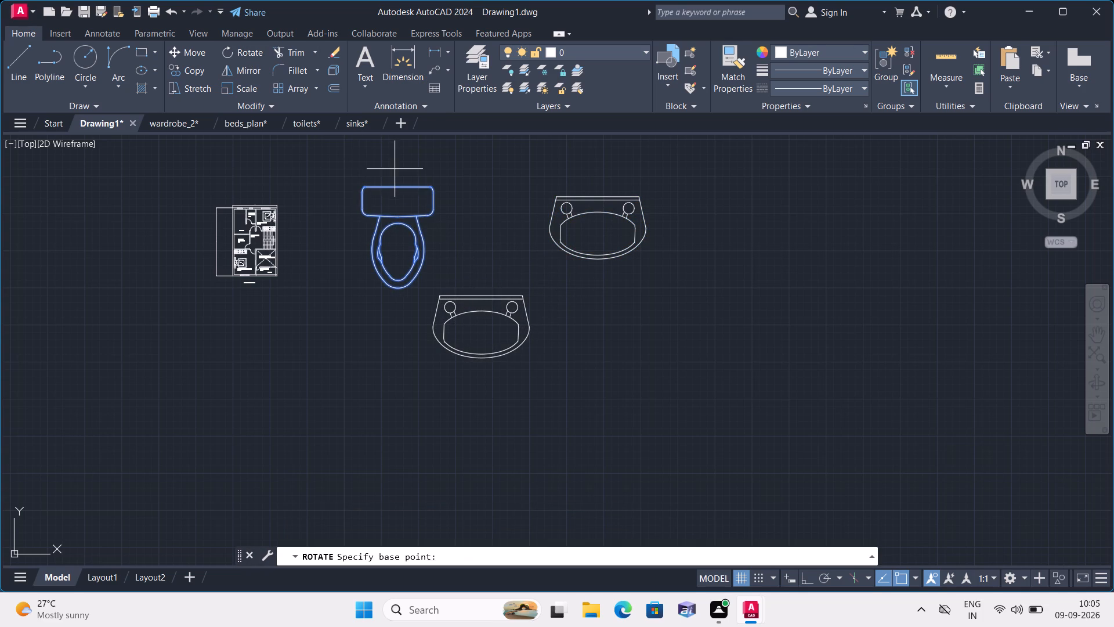
click(394, 189)
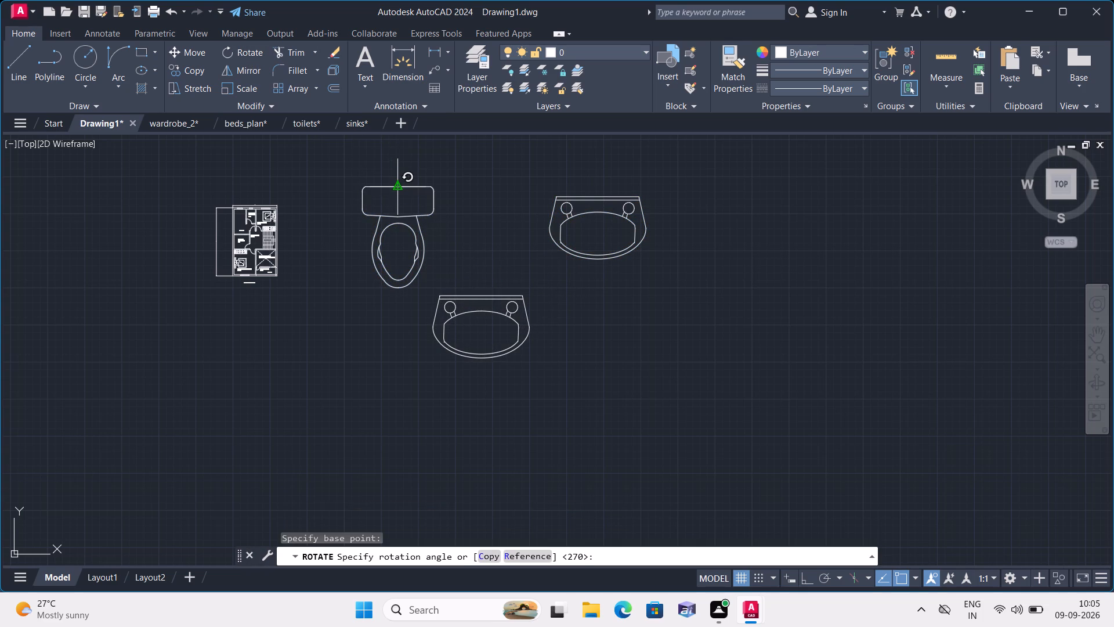
key(F8)
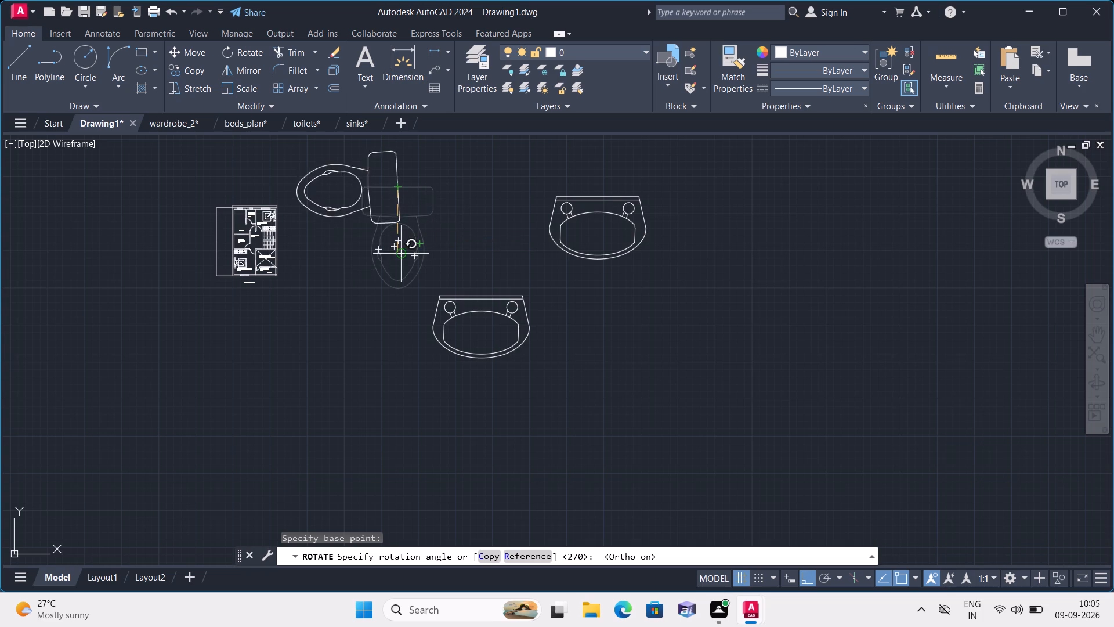
click(397, 261)
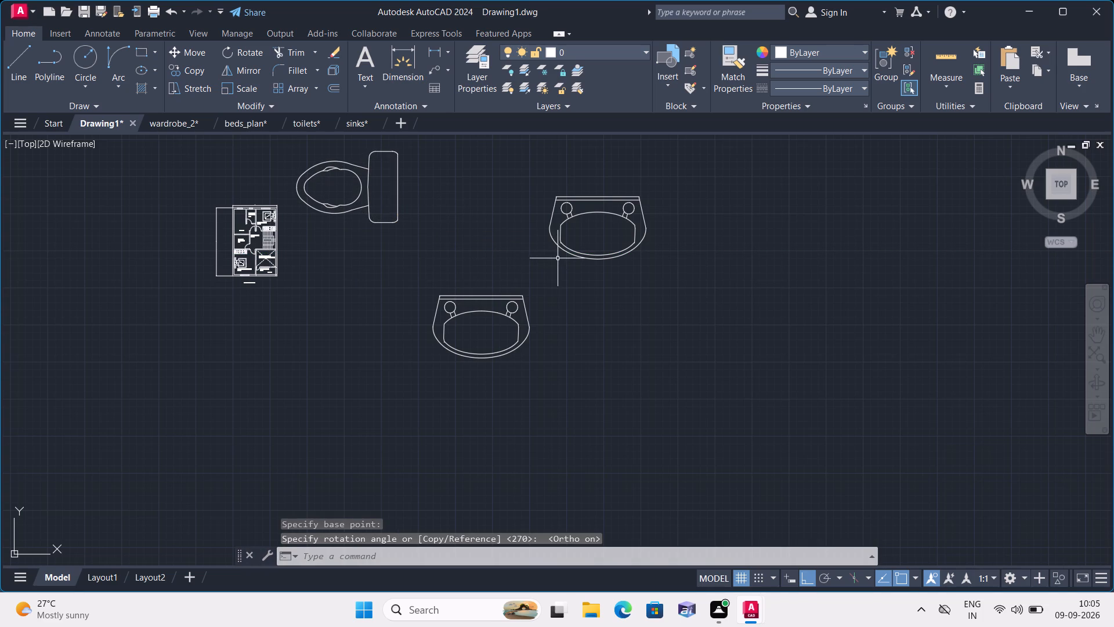
Rotate the original washbasin 270° about the midpoint of its straight back edge.
key(space)
click(578, 197)
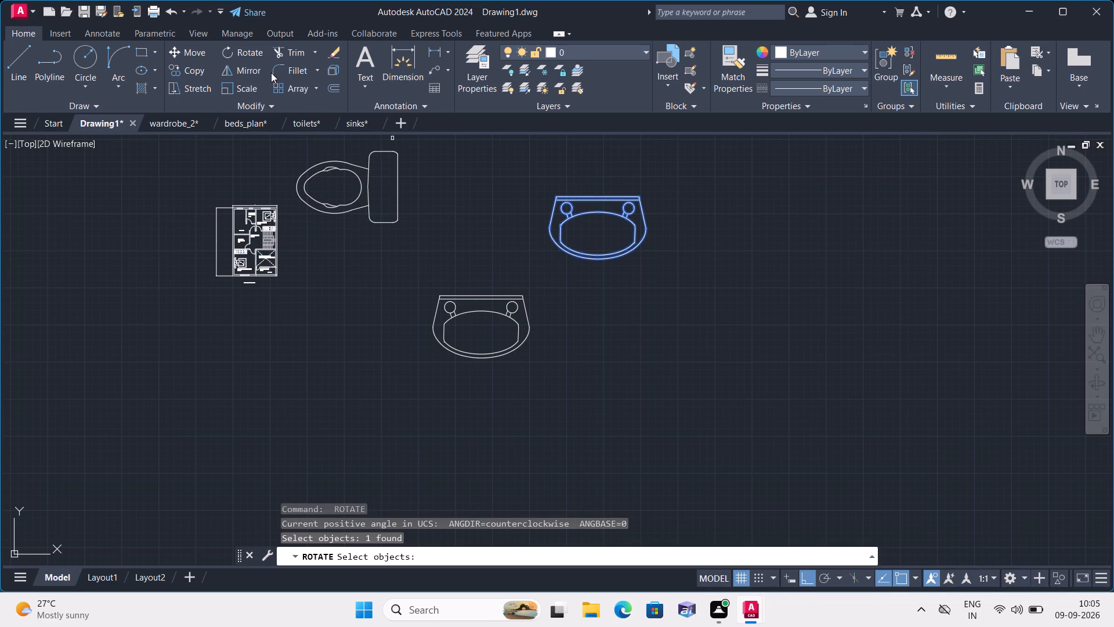
click(248, 56)
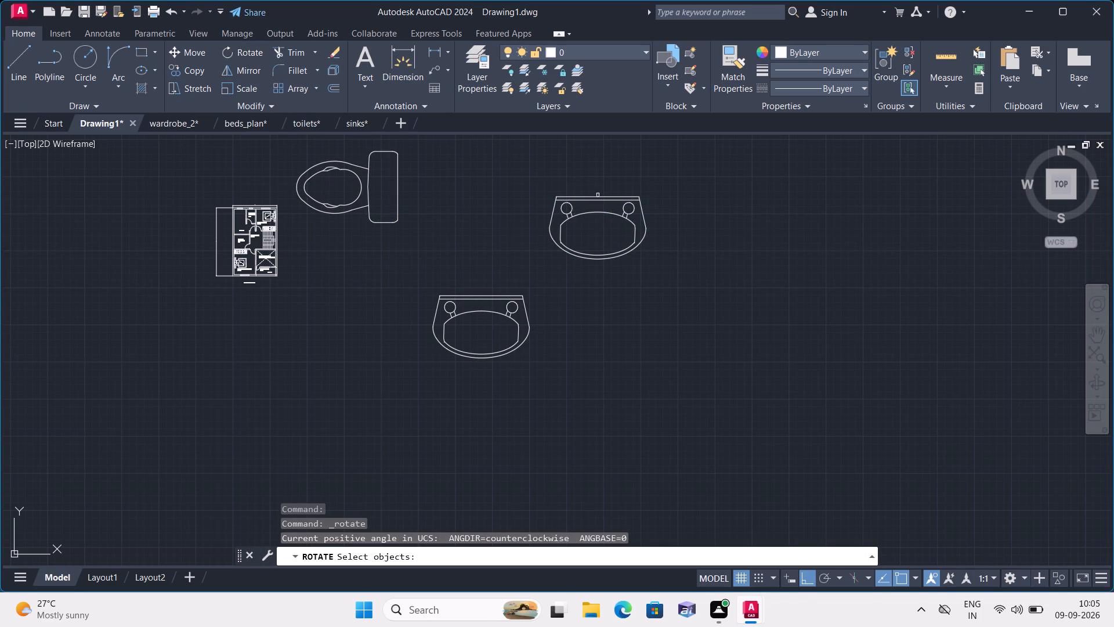
click(598, 197)
key(space)
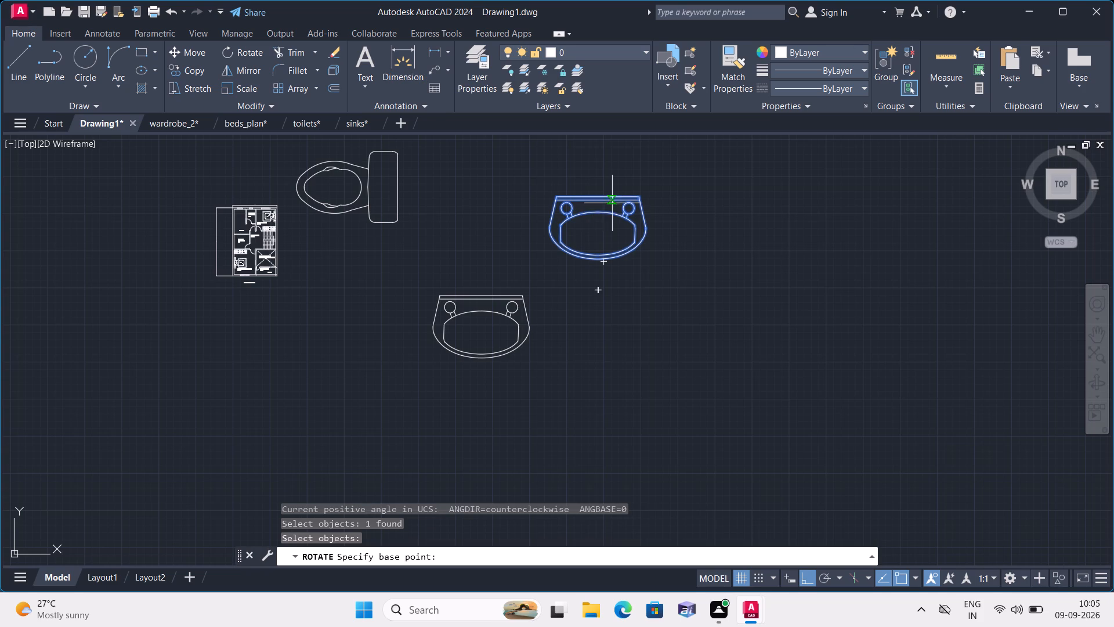
click(591, 196)
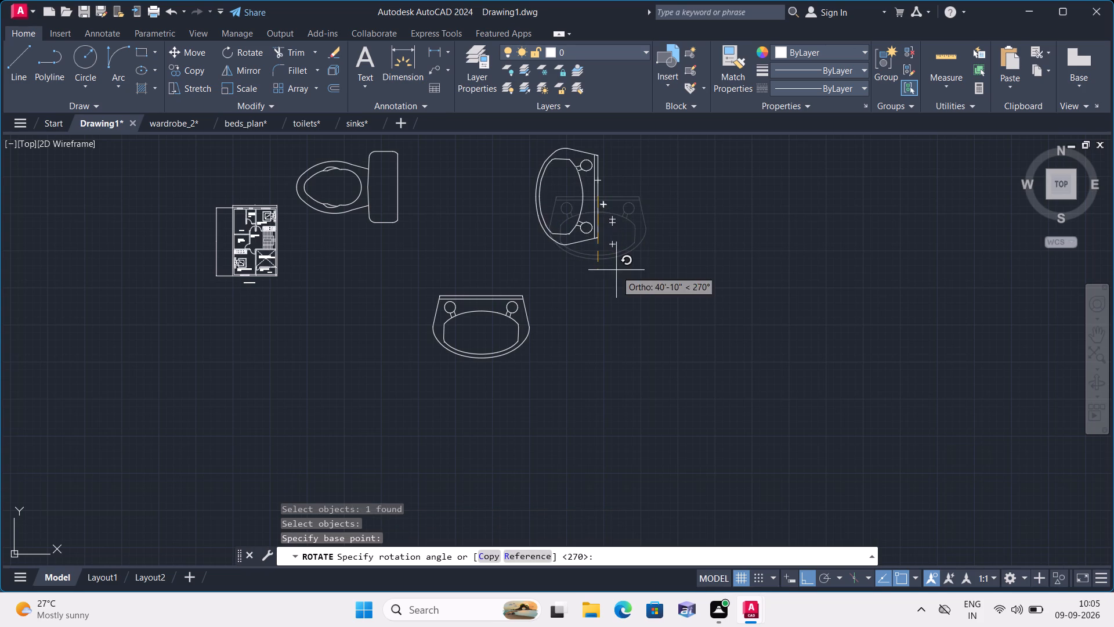
click(611, 281)
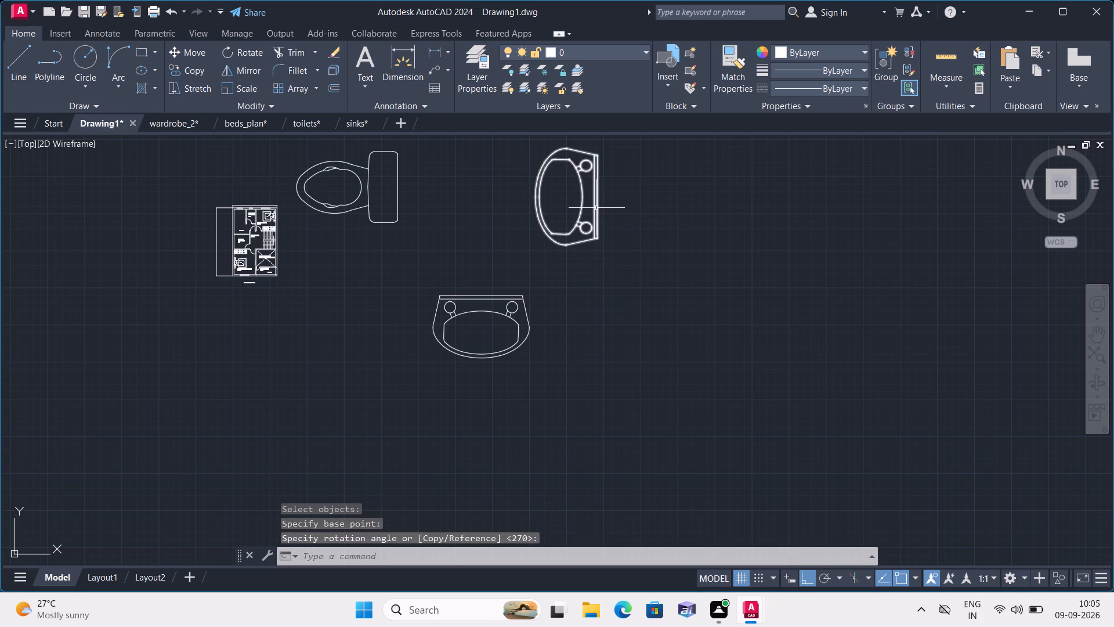
Scale the rotated washbasin down freehand from a point inside its bowl to just over a quarter of its size.
click(596, 208)
click(240, 84)
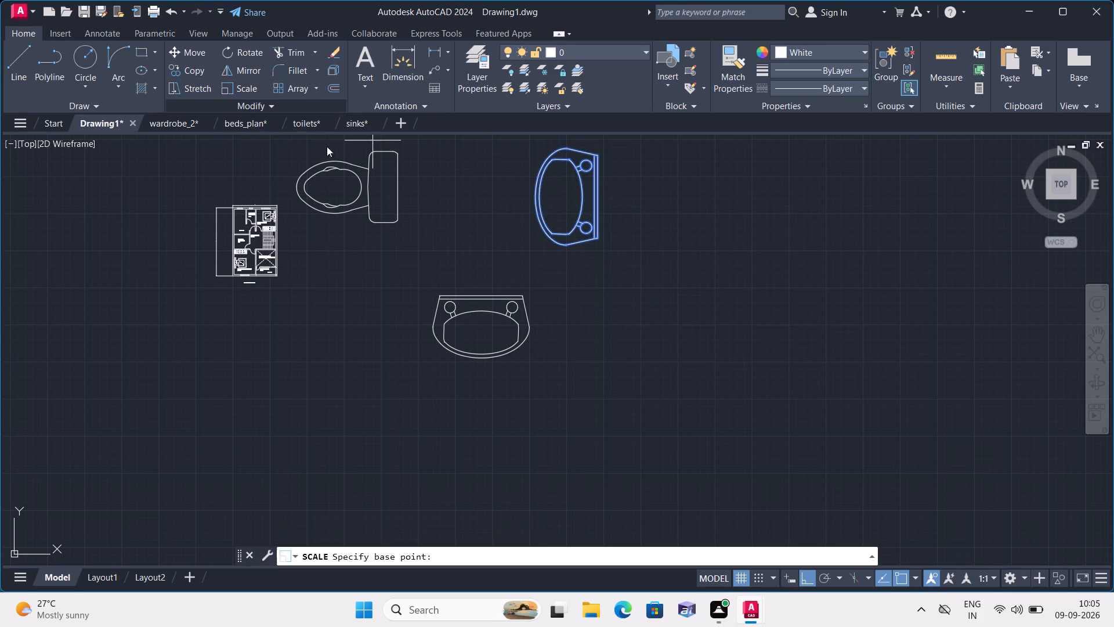
click(568, 200)
click(573, 208)
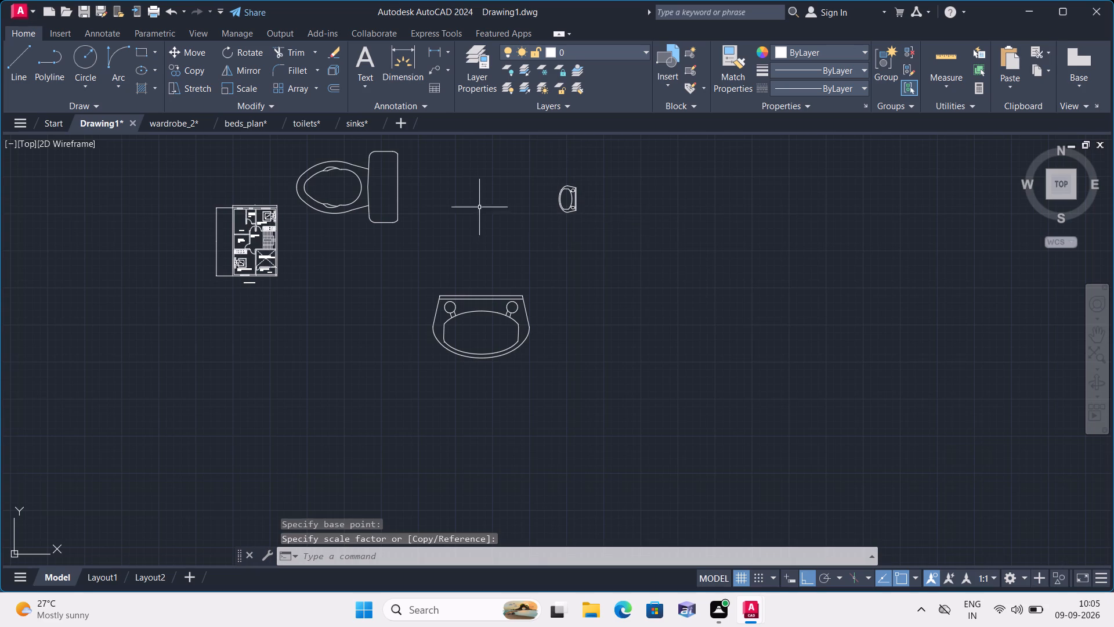
Scale the toilet down freehand from a point inside its bowl to about a seventh of its size.
click(363, 182)
click(370, 181)
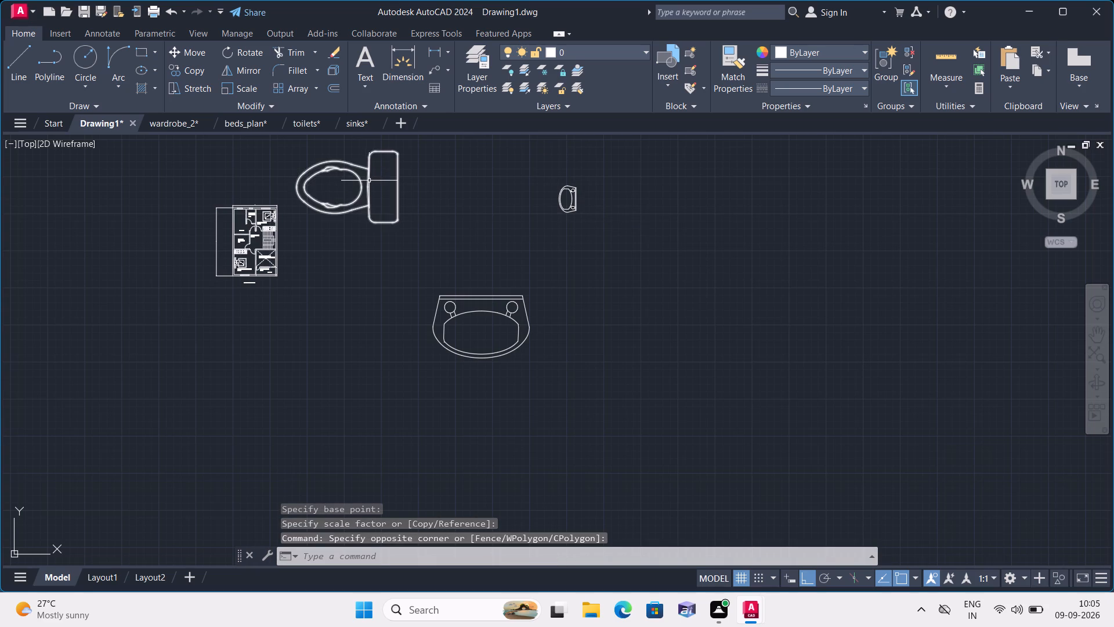
click(369, 178)
click(249, 91)
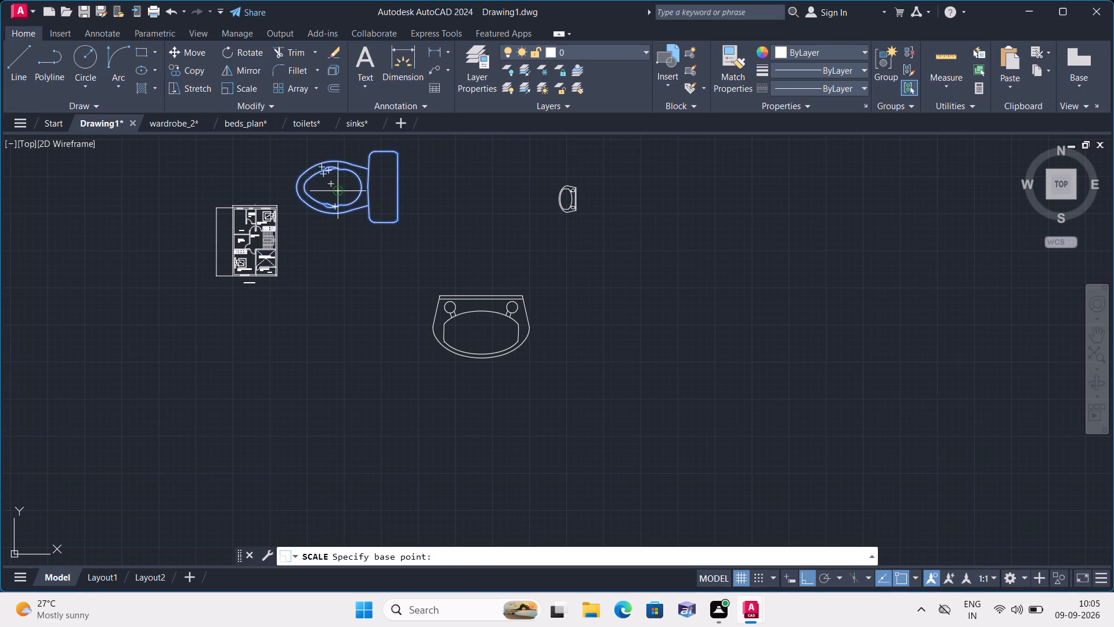
click(342, 189)
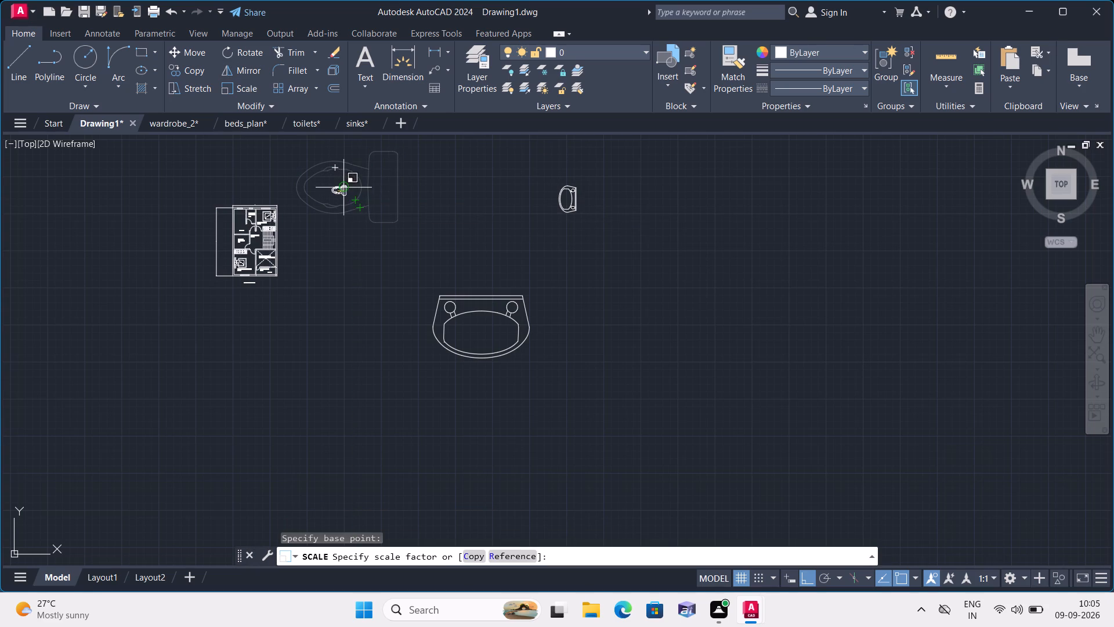
click(348, 186)
Scale the unrotated washbasin copy down freehand from a point just above its bowl to about a quarter of its size.
click(465, 303)
click(467, 296)
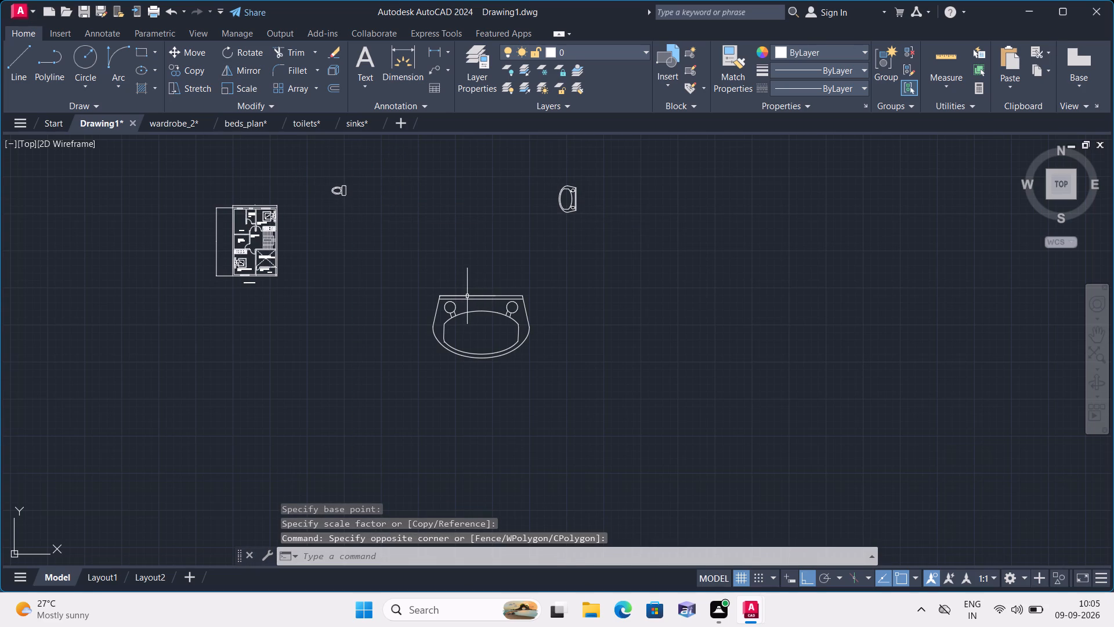
click(467, 296)
click(467, 296)
click(241, 89)
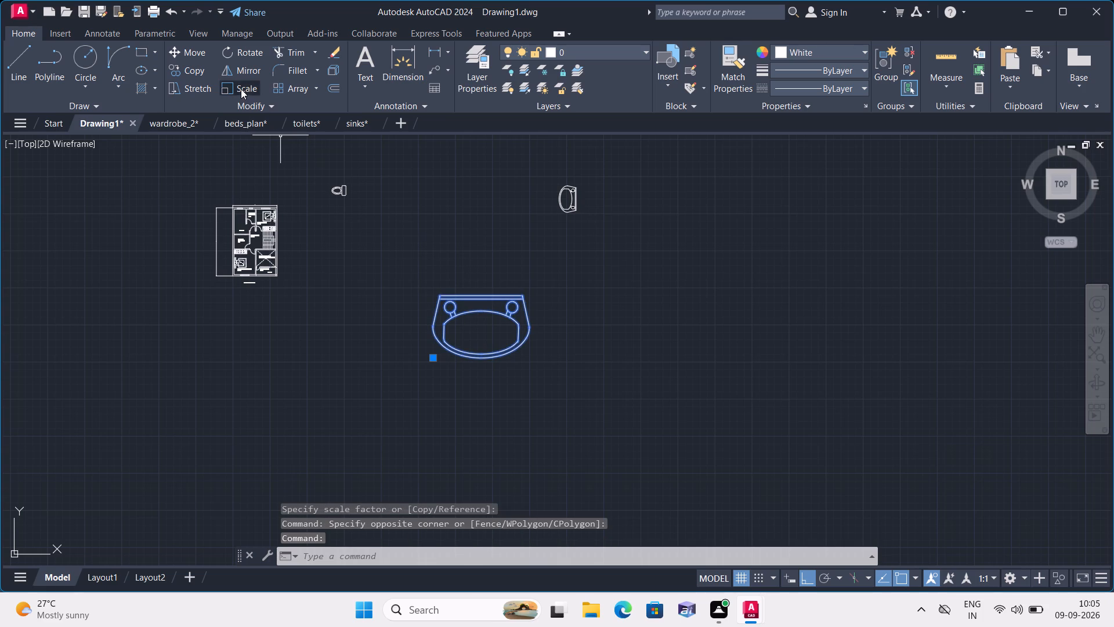
click(481, 322)
click(480, 311)
Move the toilet by its grip, with Ortho off, to the empty space just outside the plan beside BEDROOM2.
scroll(372, 209, up, 2)
middle_drag(249, 215, 482, 362)
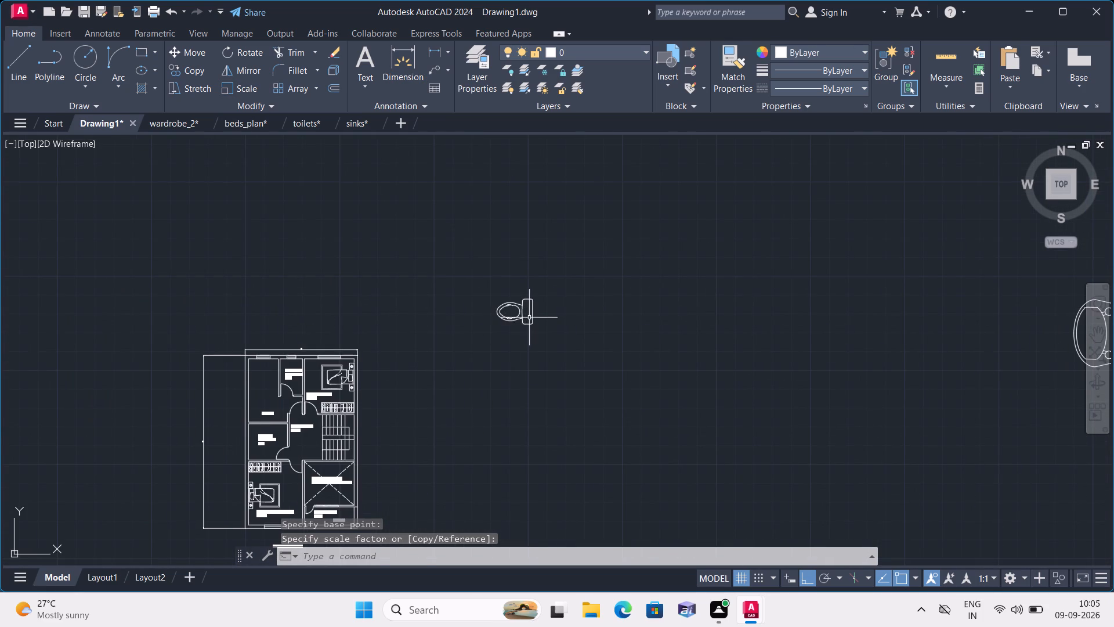
click(530, 316)
triple_click(532, 312)
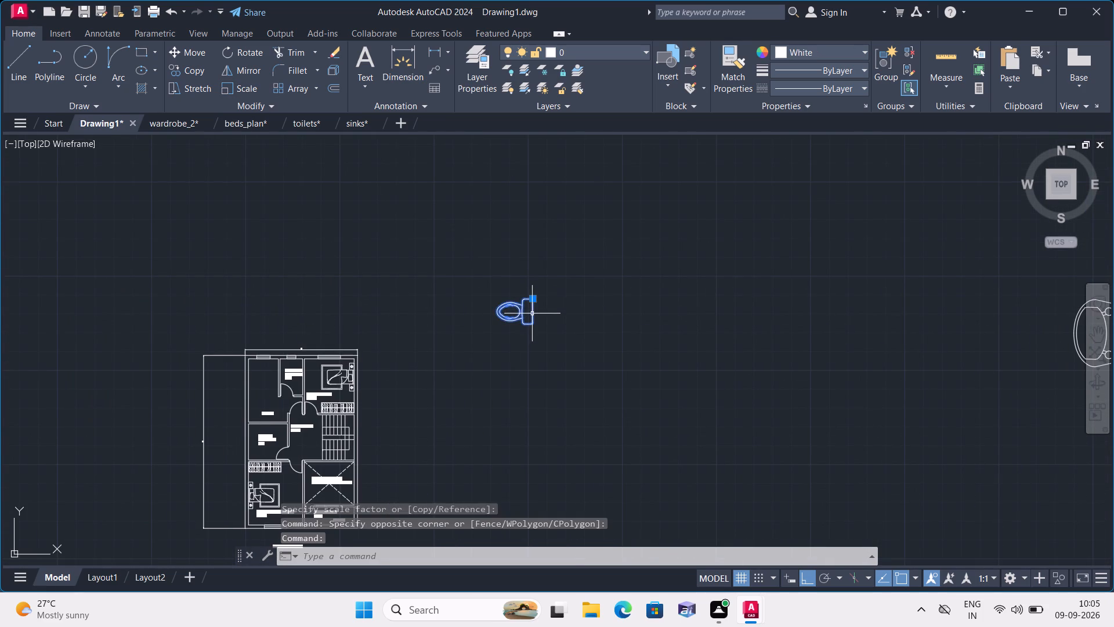
click(533, 298)
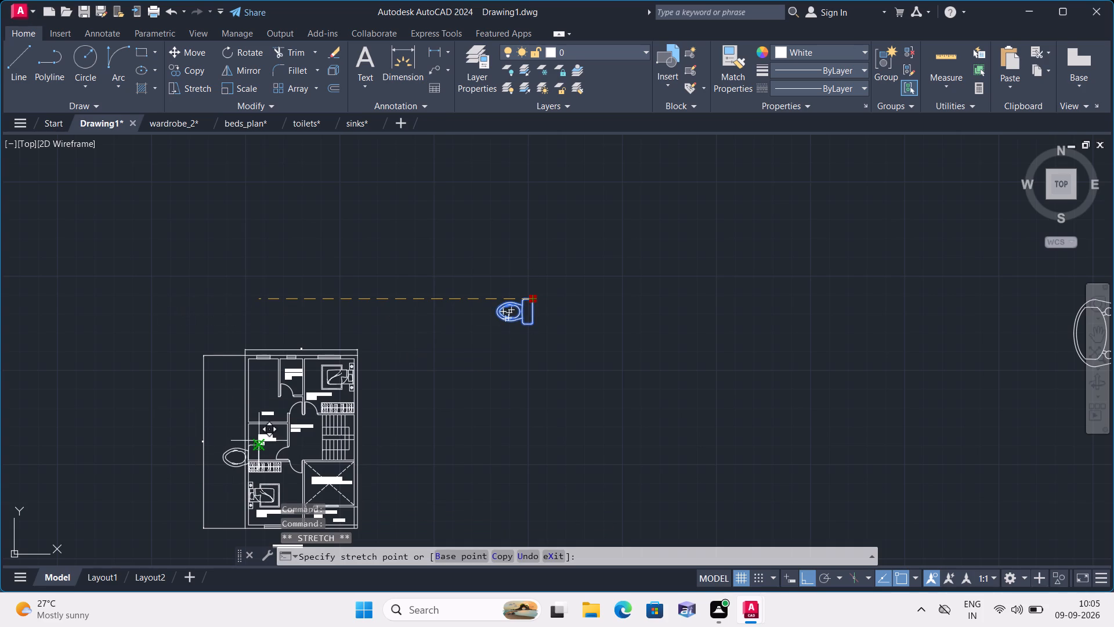
key(F8)
middle_drag(280, 450, 305, 383)
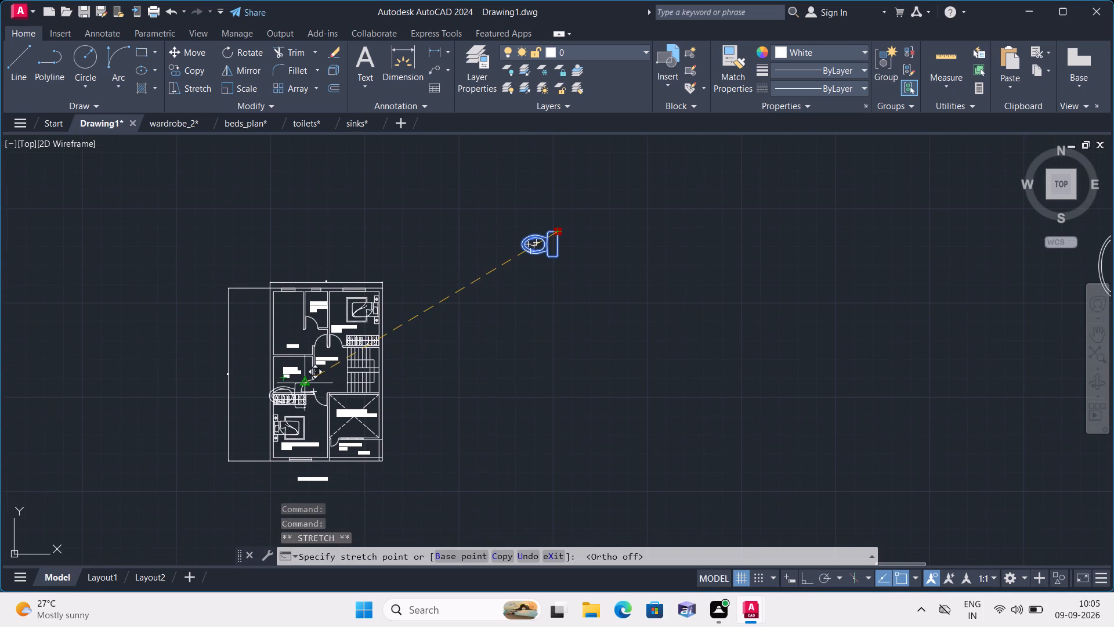
middle_drag(315, 364, 294, 446)
scroll(315, 393, up, 3)
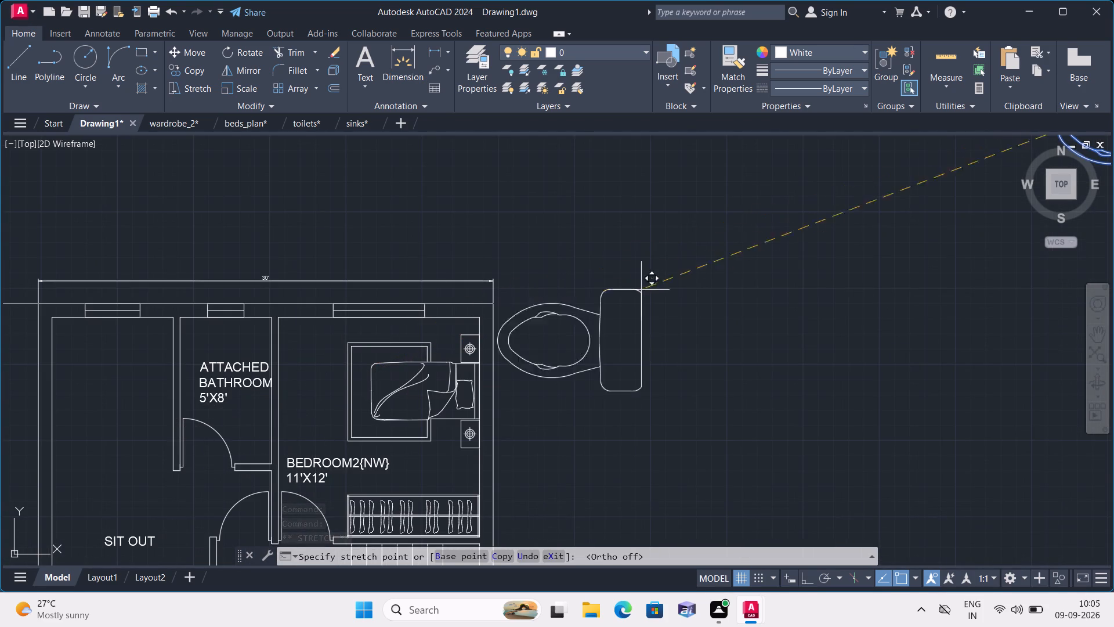
click(694, 299)
Scale the toilet down freehand again from a point inside its bowl to about a fifth of its size.
click(232, 85)
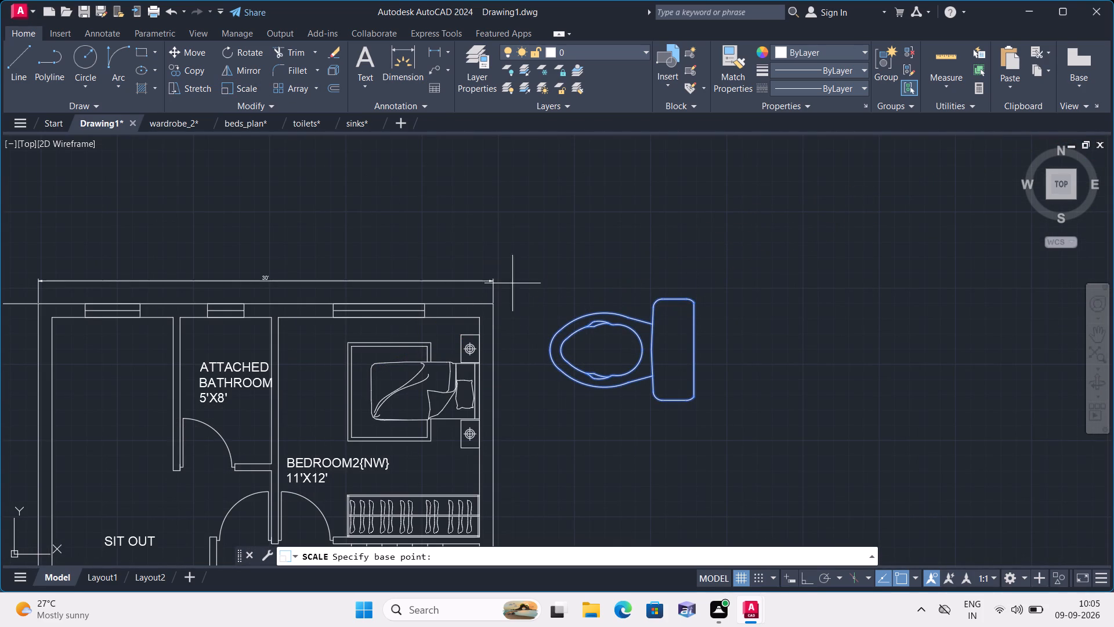
click(589, 347)
click(599, 354)
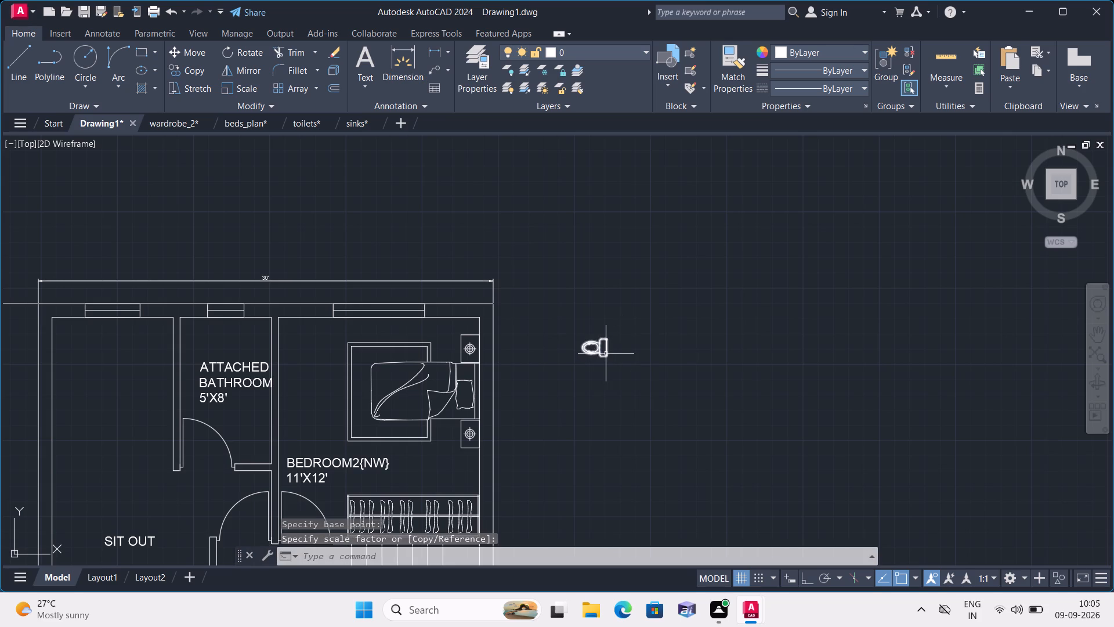
Move the toilet by its grip into the ATTACHED BATHROOM, above the room label near the wall shared with BEDROOM2.
click(607, 351)
click(607, 338)
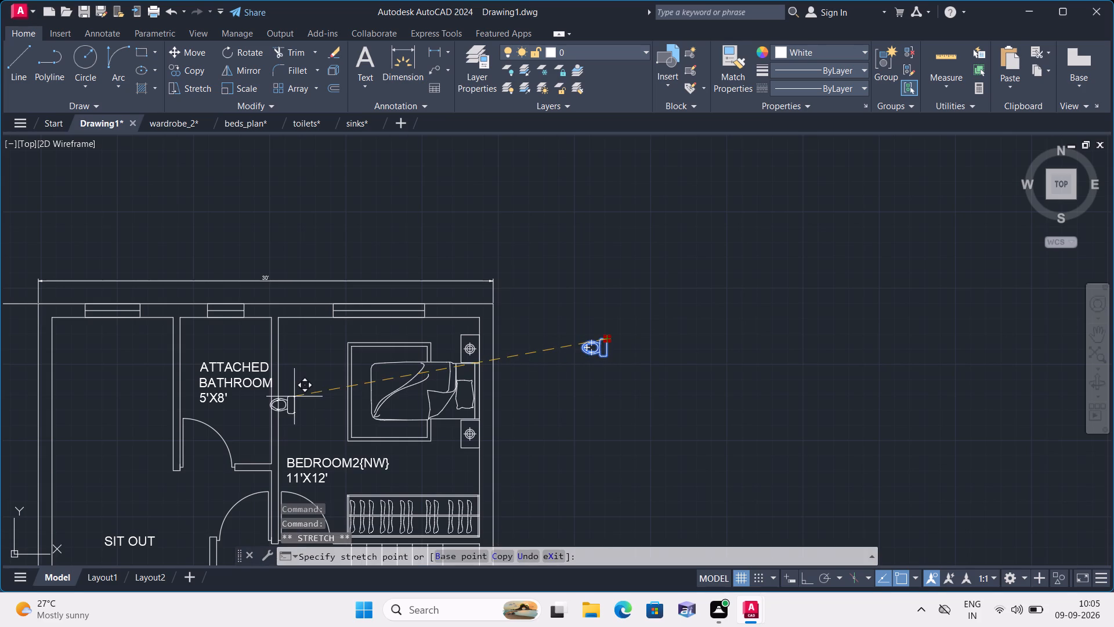
scroll(255, 398, up, 1)
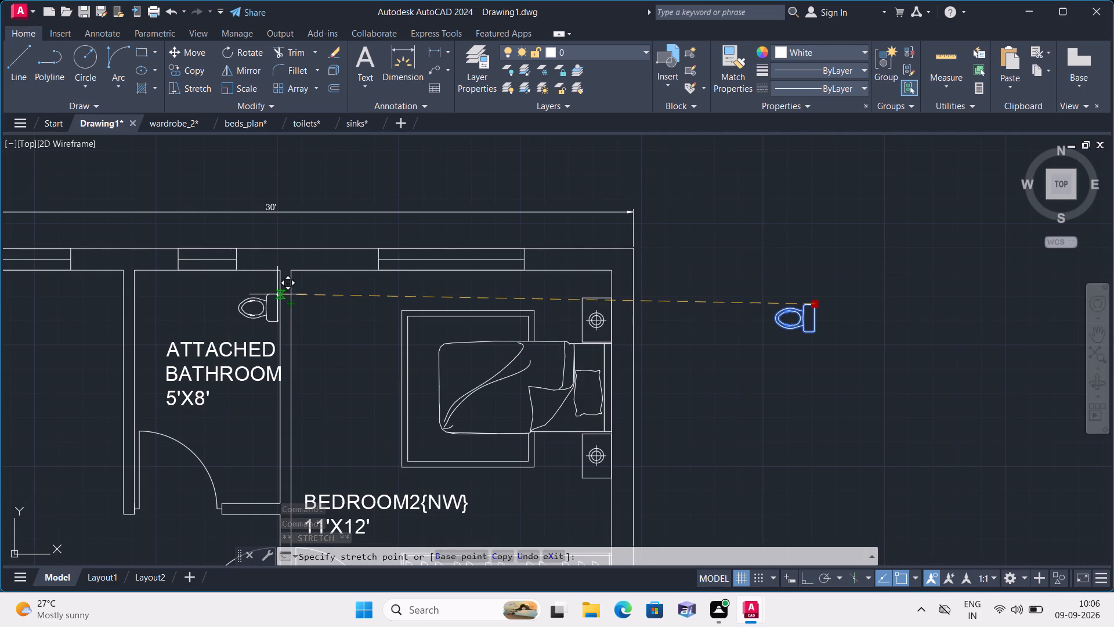
click(266, 289)
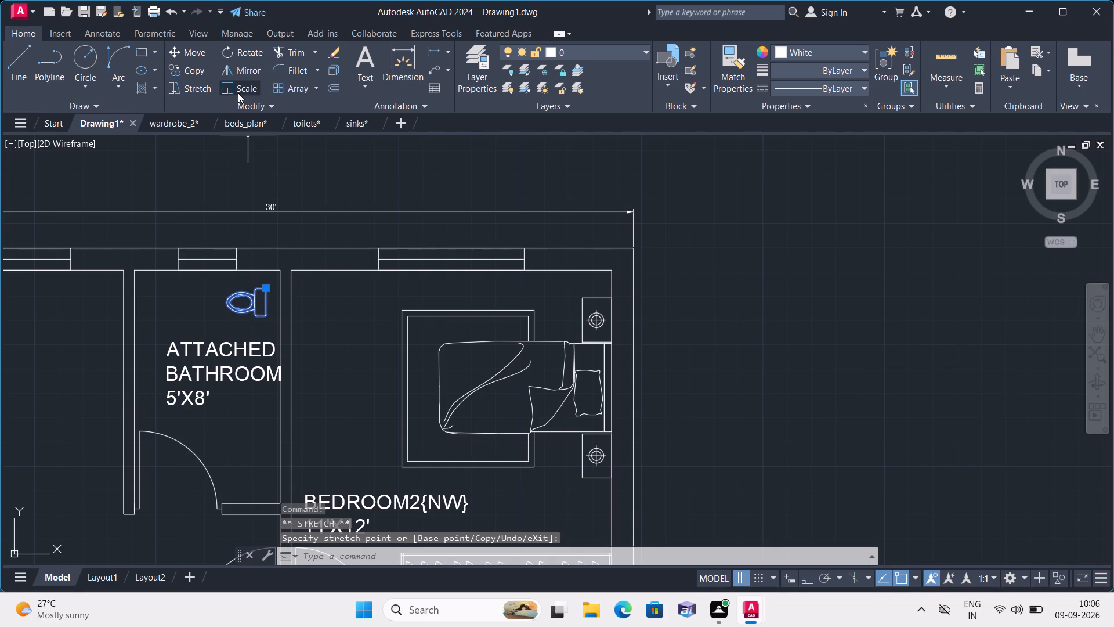
Enlarge the toilet freehand by about a third from a point inside its bowl.
click(238, 93)
click(248, 304)
click(261, 325)
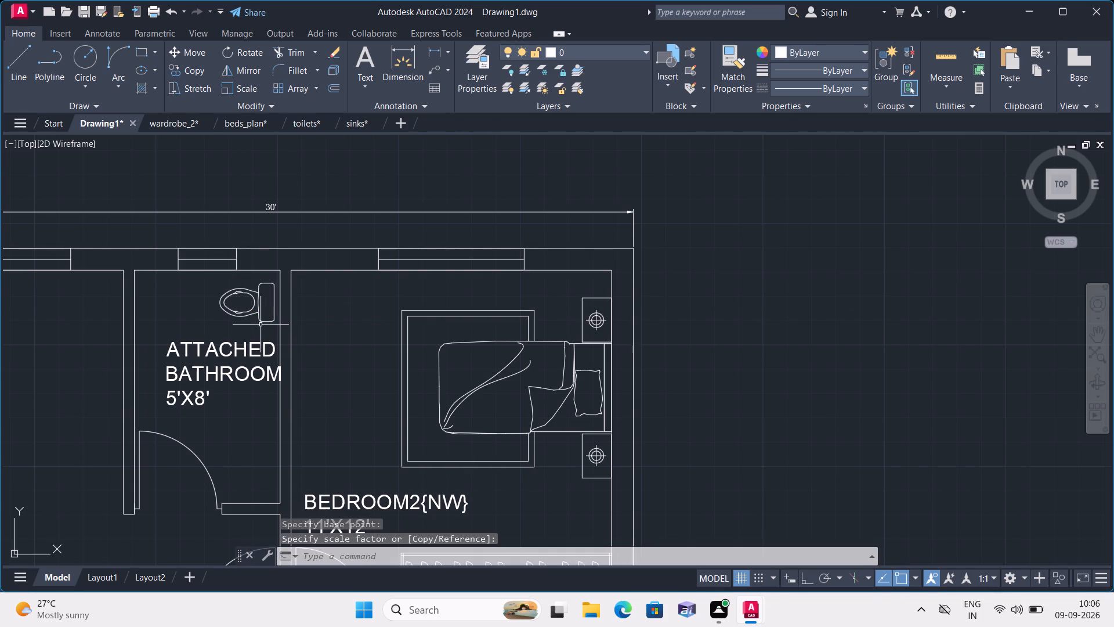
Move the toilet by its grip so its tank sits against the wall between the ATTACHED BATHROOM and BEDROOM2.
click(272, 301)
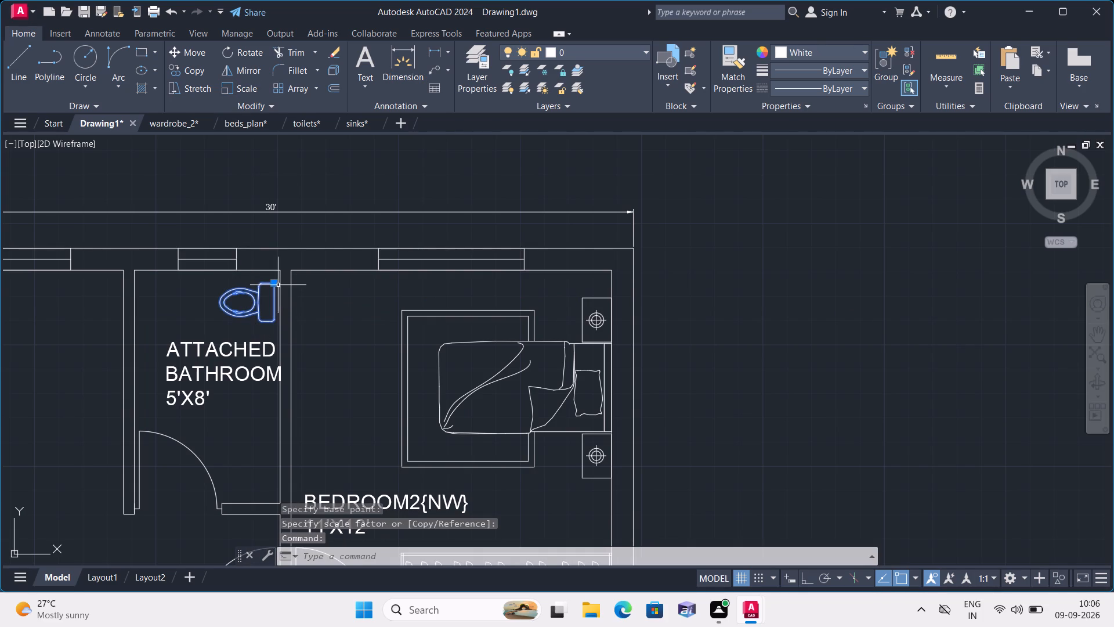
click(274, 282)
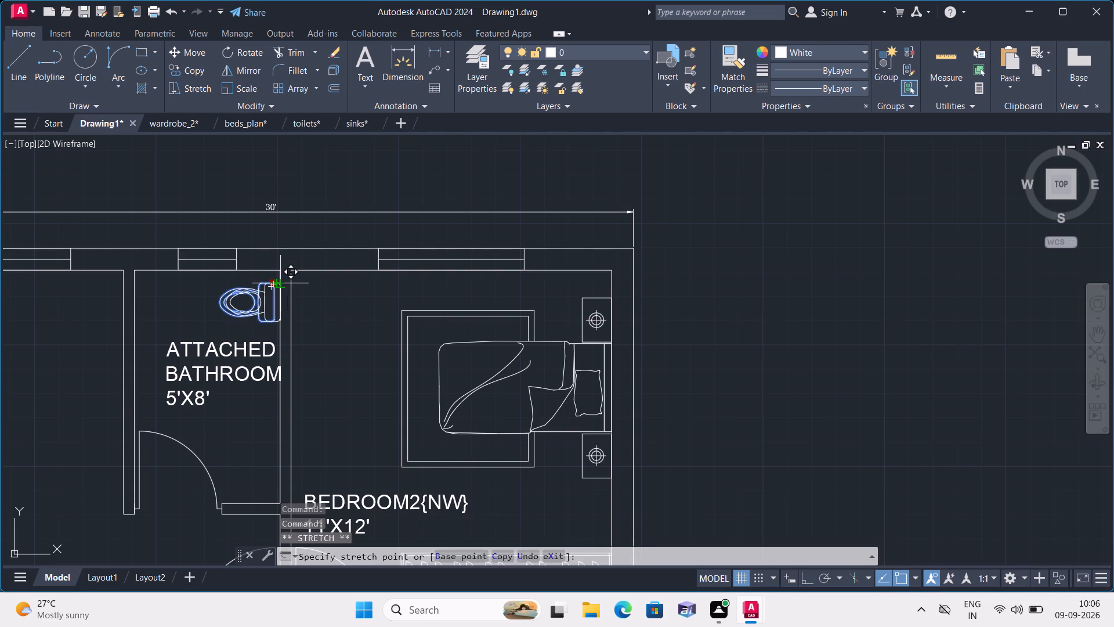
click(278, 286)
scroll(402, 318, down, 2)
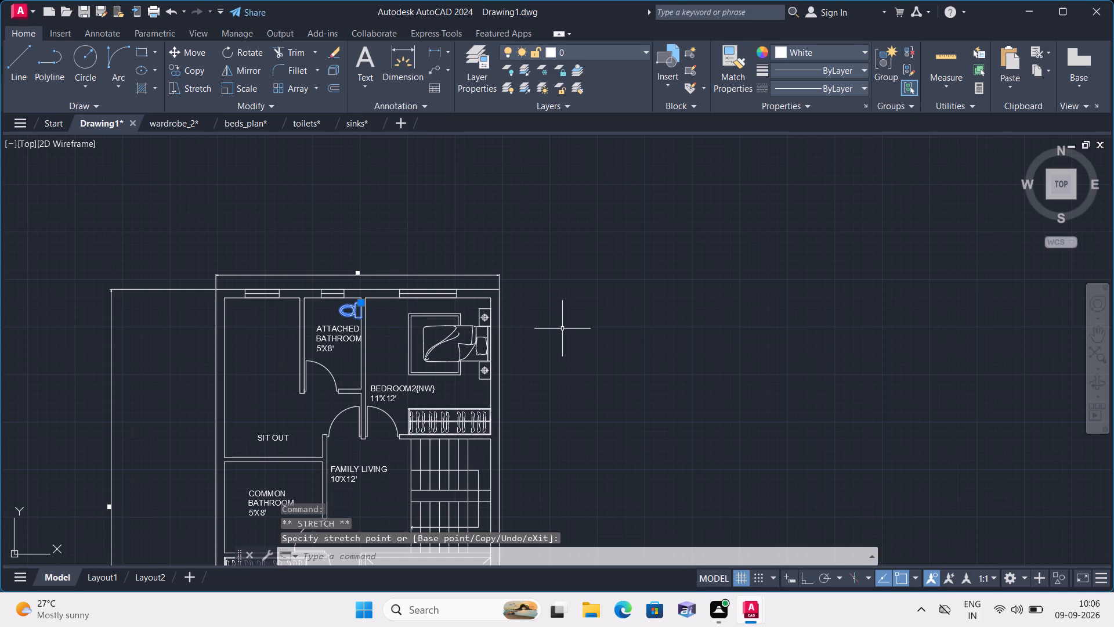
key(Escape)
Move the rotated washbasin by its grip onto the plan, over the SIT OUT area beside the ATTACHED BATHROOM.
middle_drag(605, 355, 549, 268)
scroll(584, 313, down, 1)
scroll(764, 347, down, 2)
middle_drag(808, 362, 745, 371)
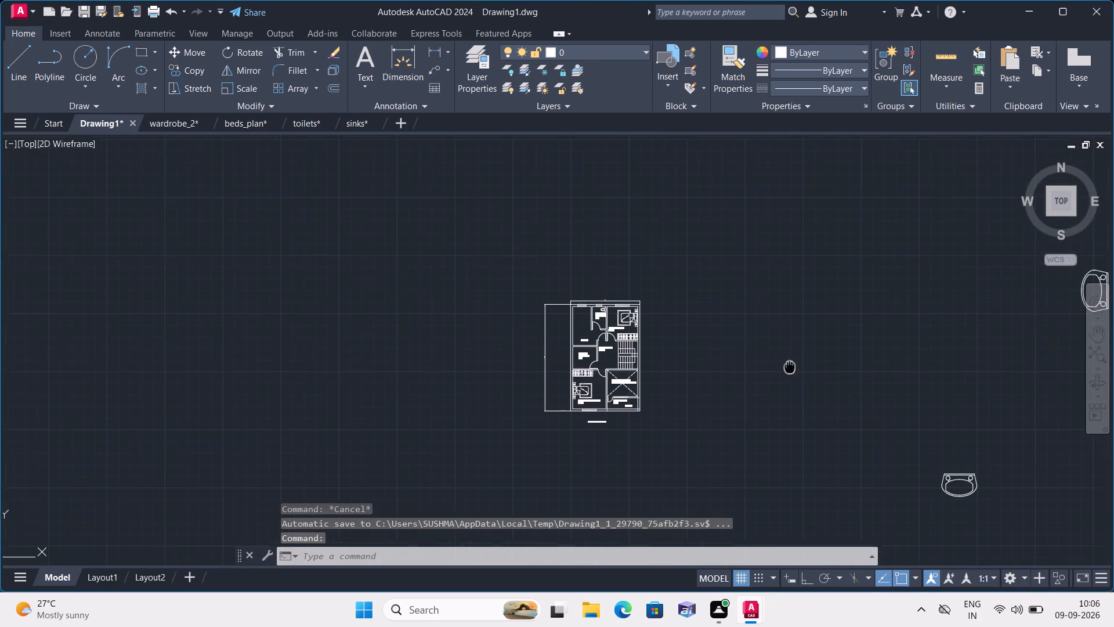
middle_drag(745, 371, 728, 375)
click(1043, 300)
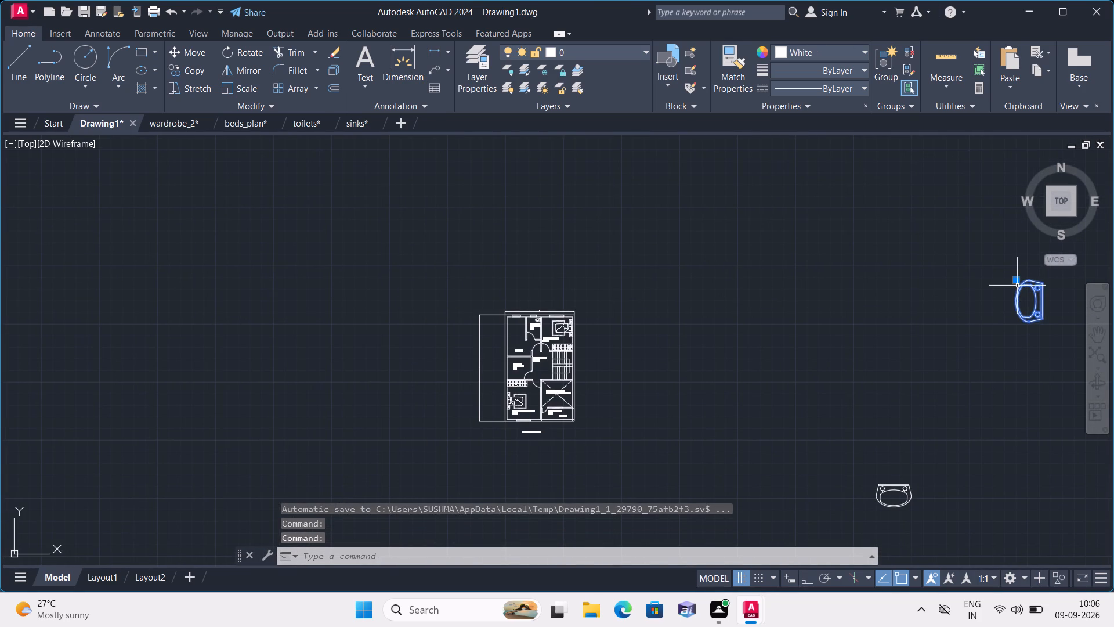
click(1017, 283)
scroll(536, 335, up, 2)
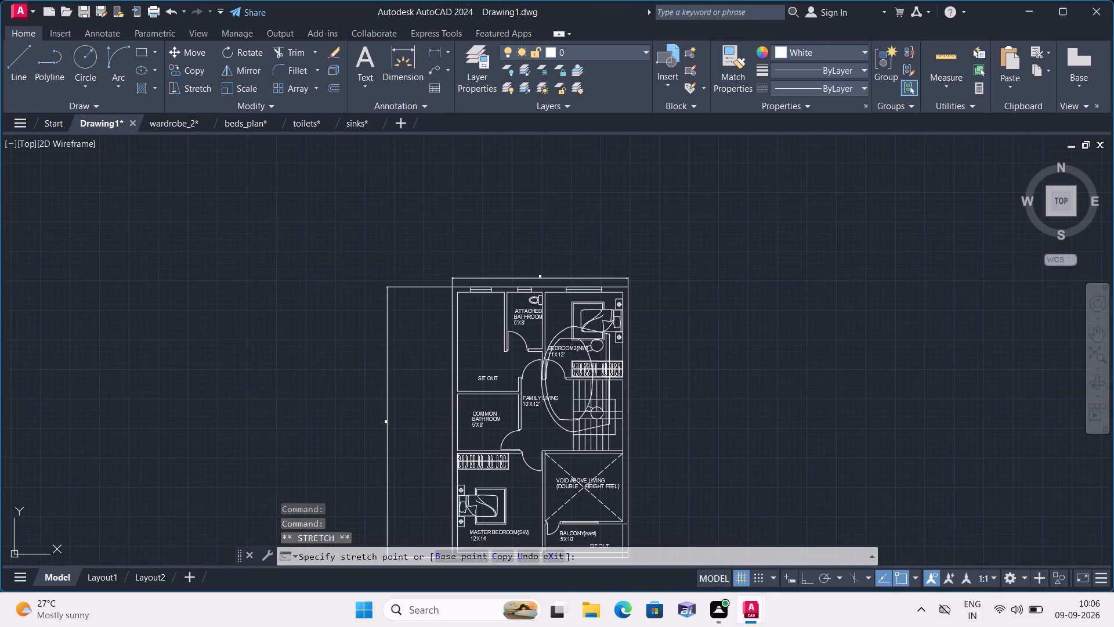
scroll(483, 326, up, 1)
click(457, 323)
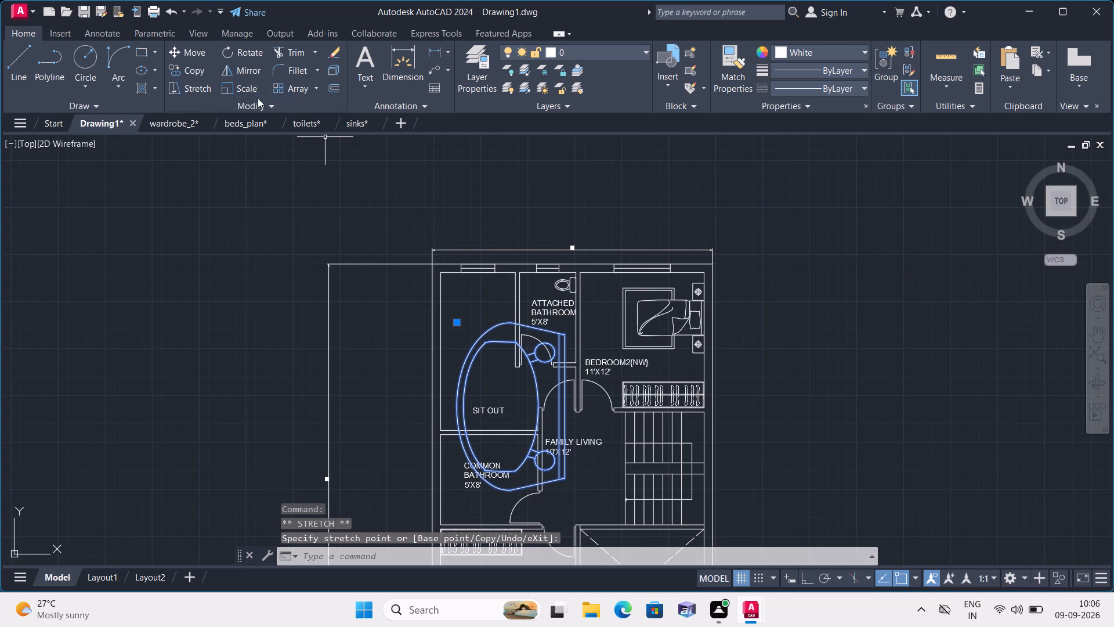
Scale the rotated washbasin down freehand from a point near the top of its bowl to about a sixth of its size.
click(234, 90)
click(493, 337)
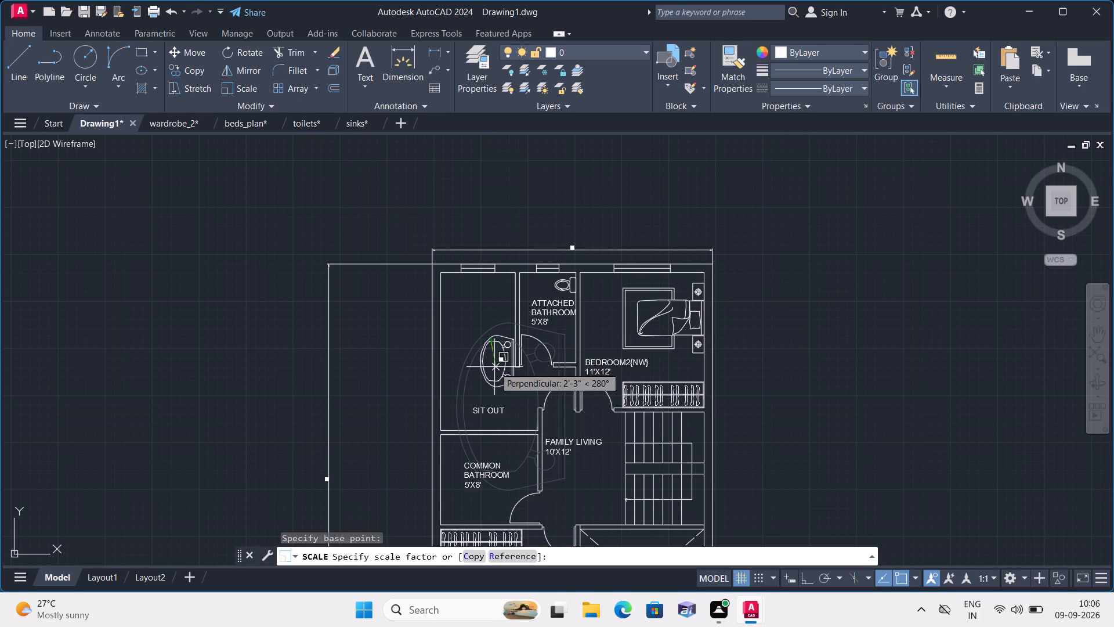
click(489, 354)
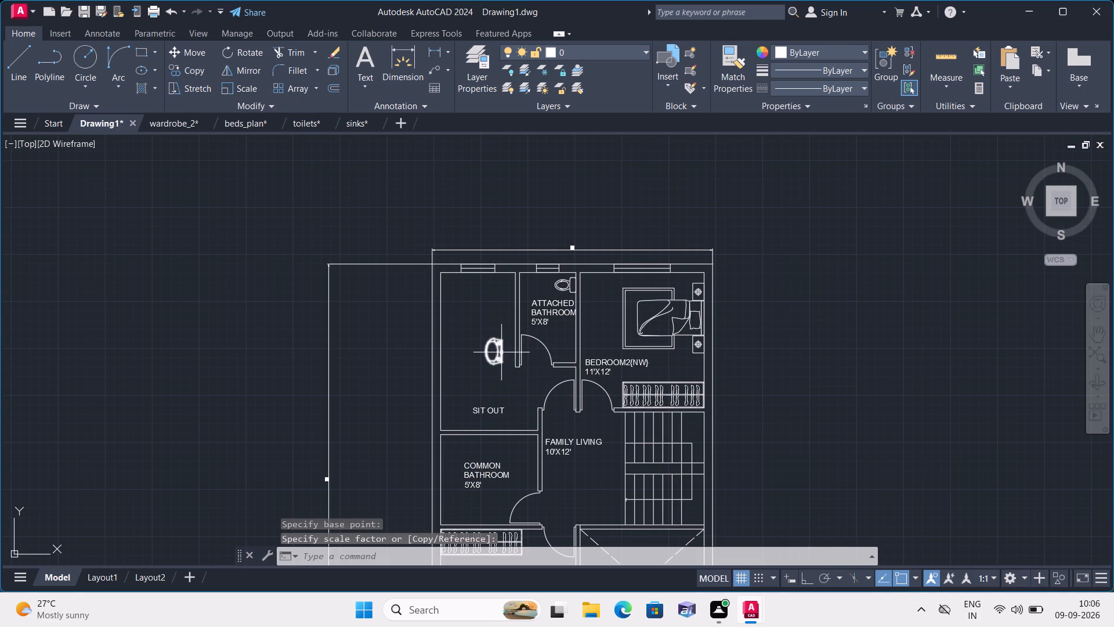
Move the rotated washbasin into the ATTACHED BATHROOM, its straight back edge against the BEDROOM2 wall, below the room label.
click(501, 352)
click(484, 337)
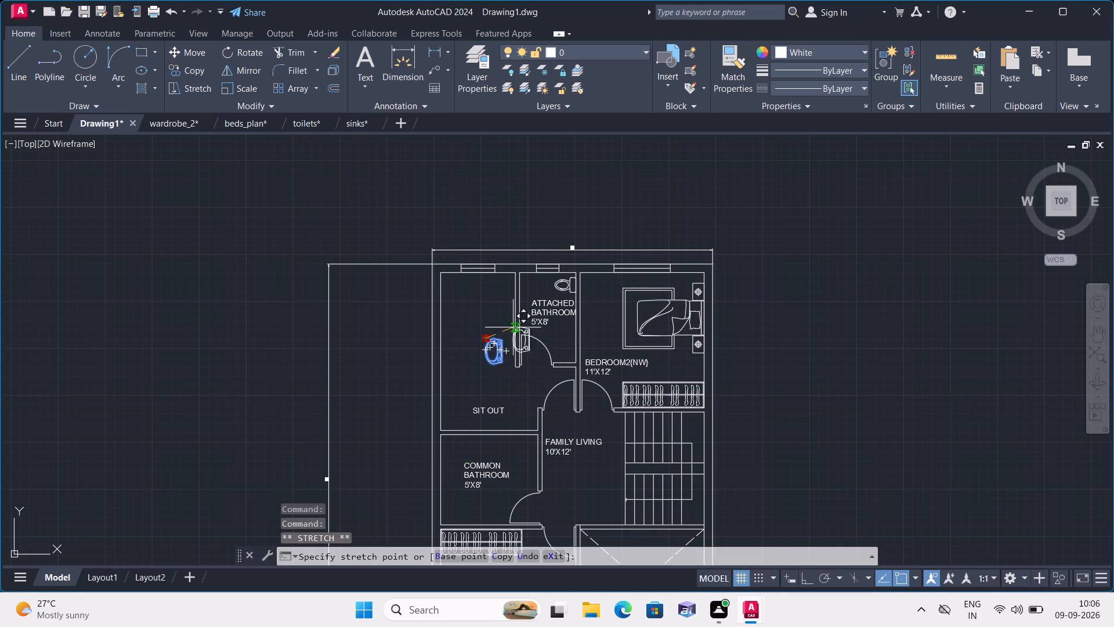
scroll(537, 319, up, 5)
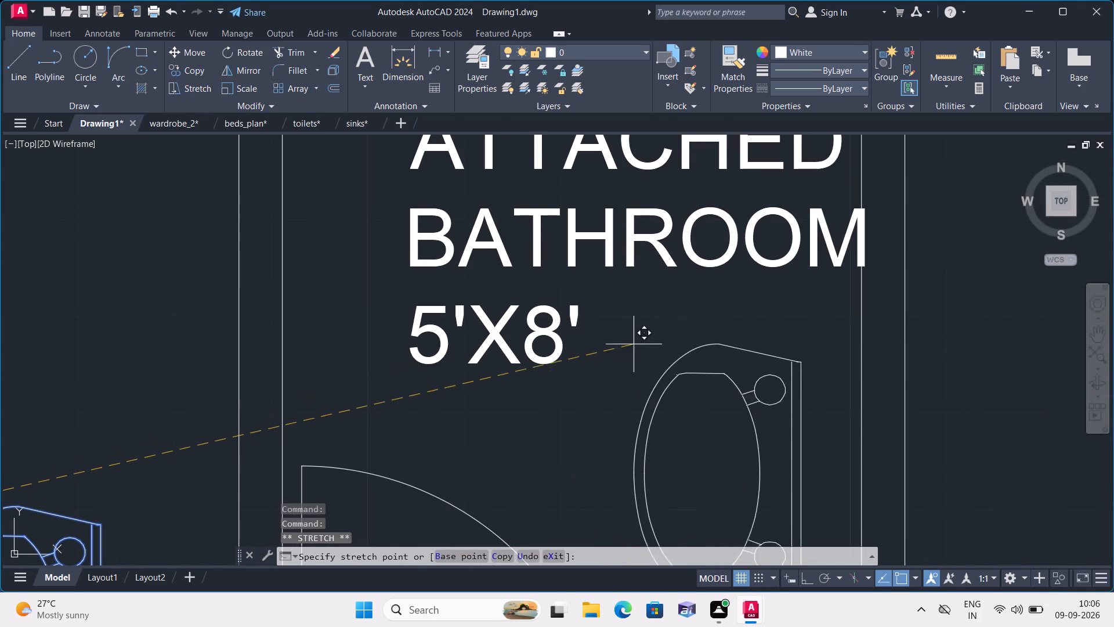
click(693, 335)
scroll(695, 345, down, 1)
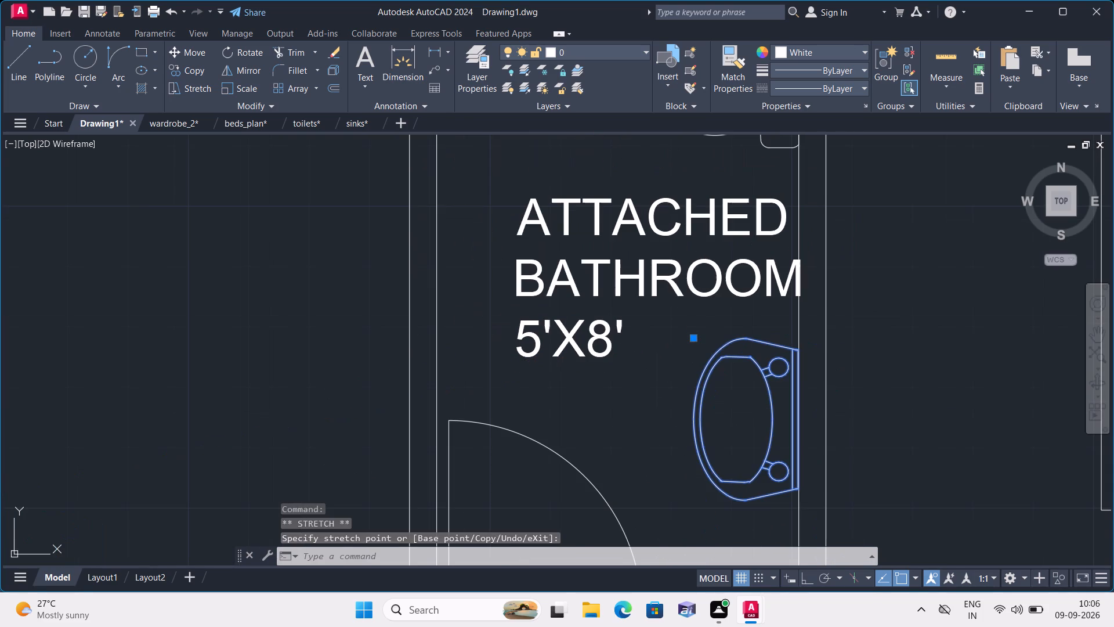
key(Escape)
Move the unrotated washbasin copy by its grip onto the plan, over the COMMON BATHROOM.
scroll(695, 345, down, 2)
middle_drag(704, 401, 637, 328)
scroll(701, 400, down, 3)
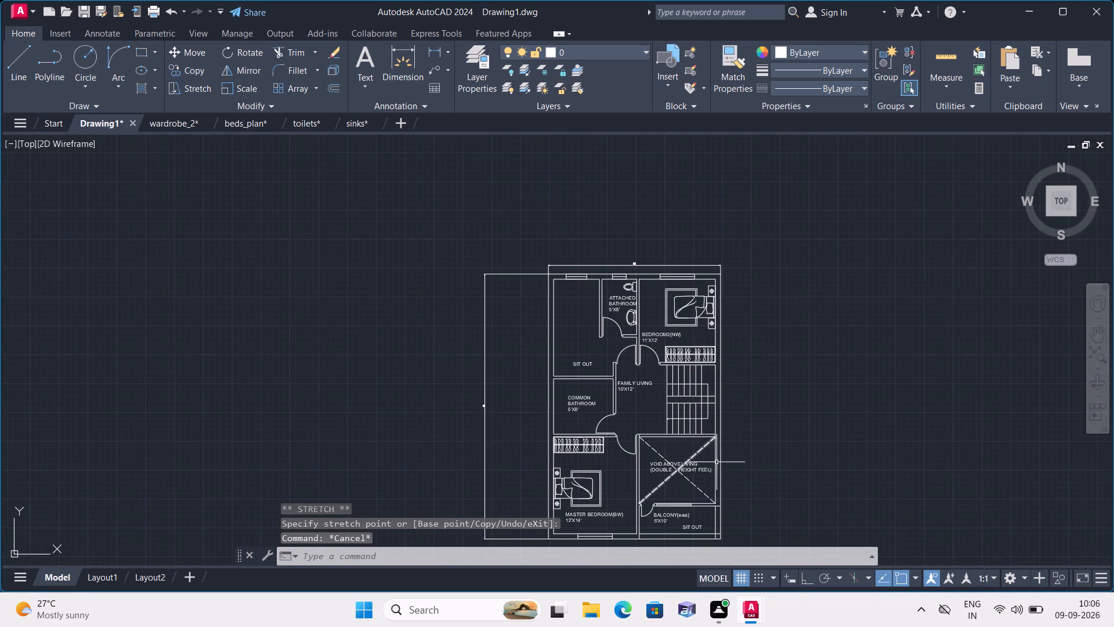
scroll(729, 463, down, 2)
middle_drag(801, 464, 672, 381)
scroll(920, 477, up, 1)
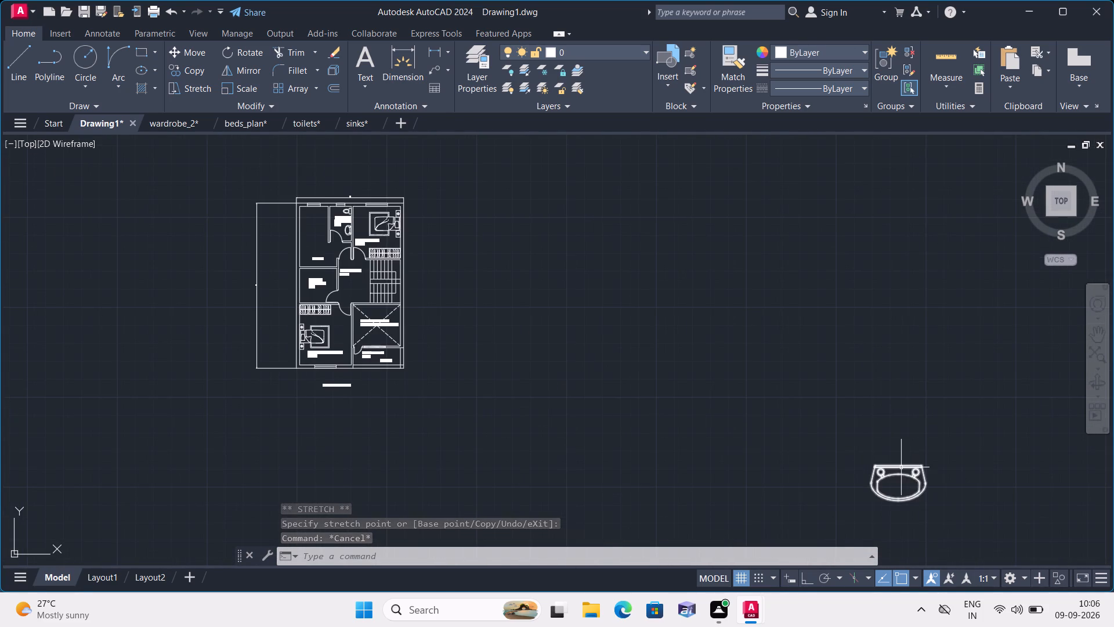
click(901, 467)
click(871, 497)
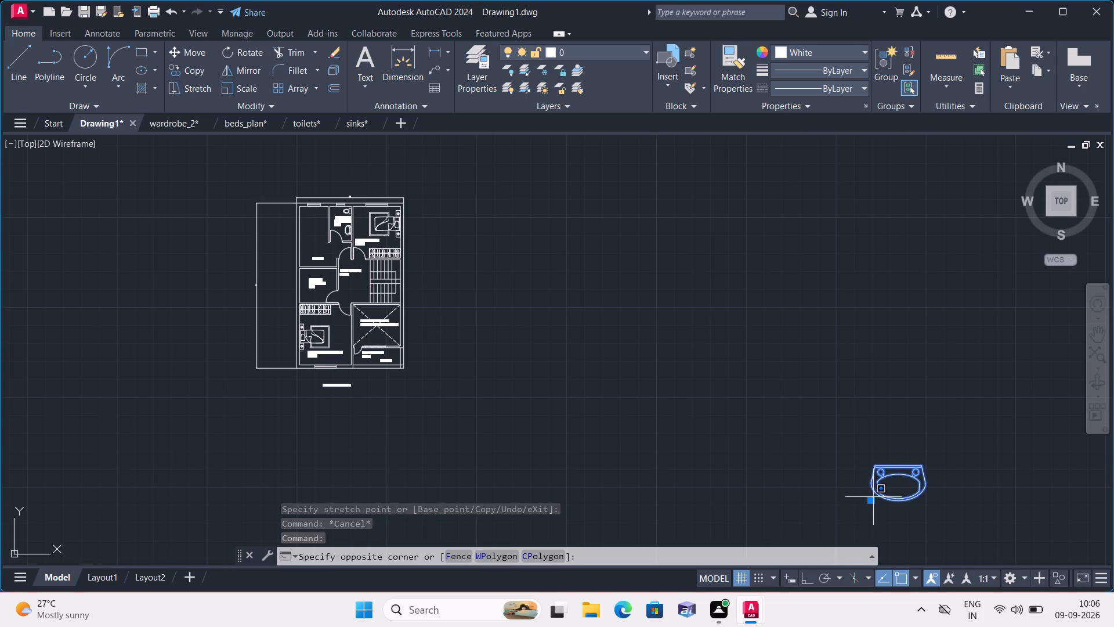
click(869, 502)
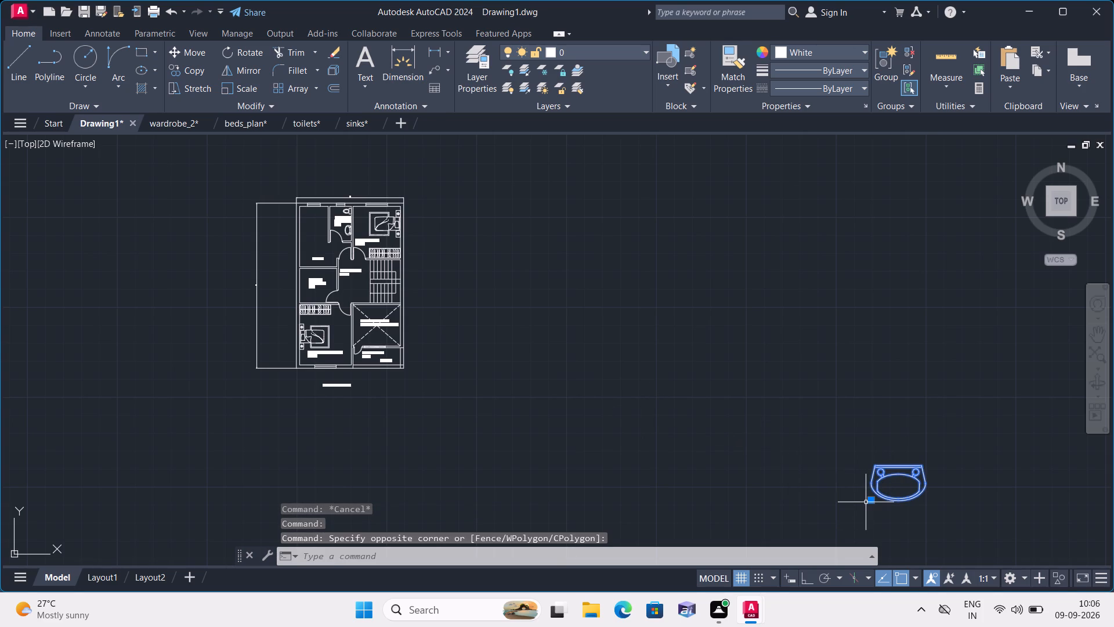
click(872, 499)
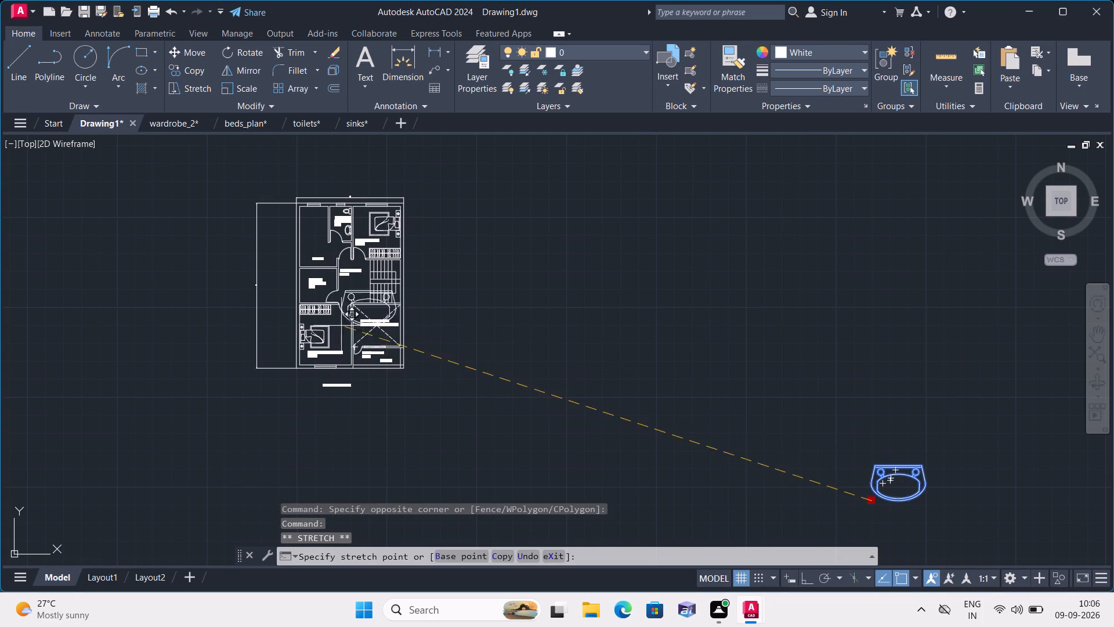
scroll(322, 312, up, 4)
scroll(254, 318, down, 1)
middle_drag(253, 318, 337, 447)
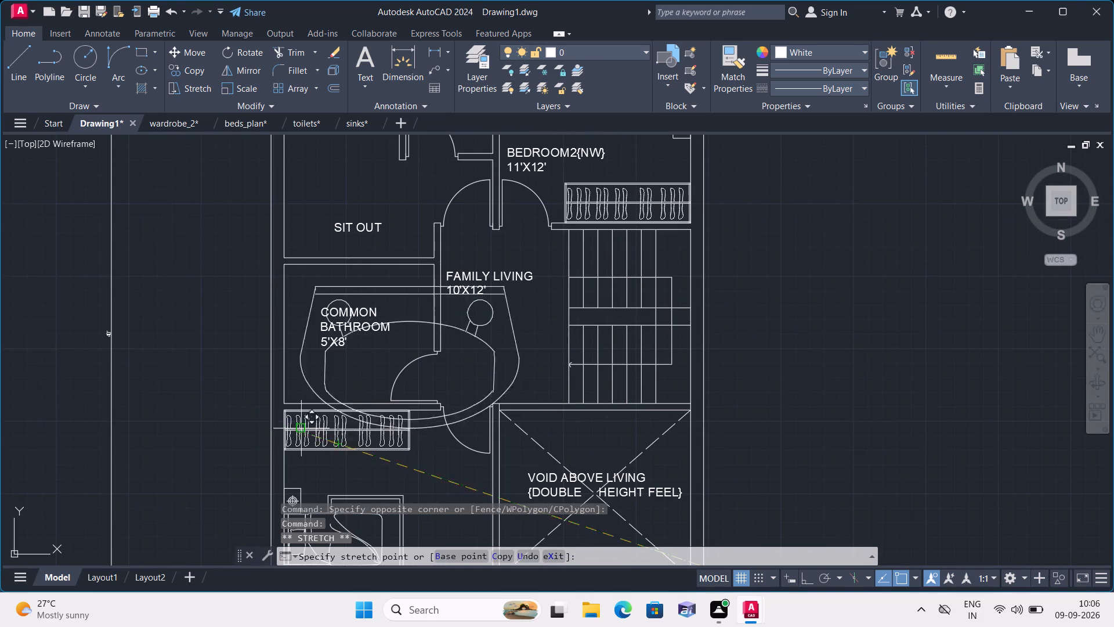
scroll(265, 422, up, 2)
click(345, 419)
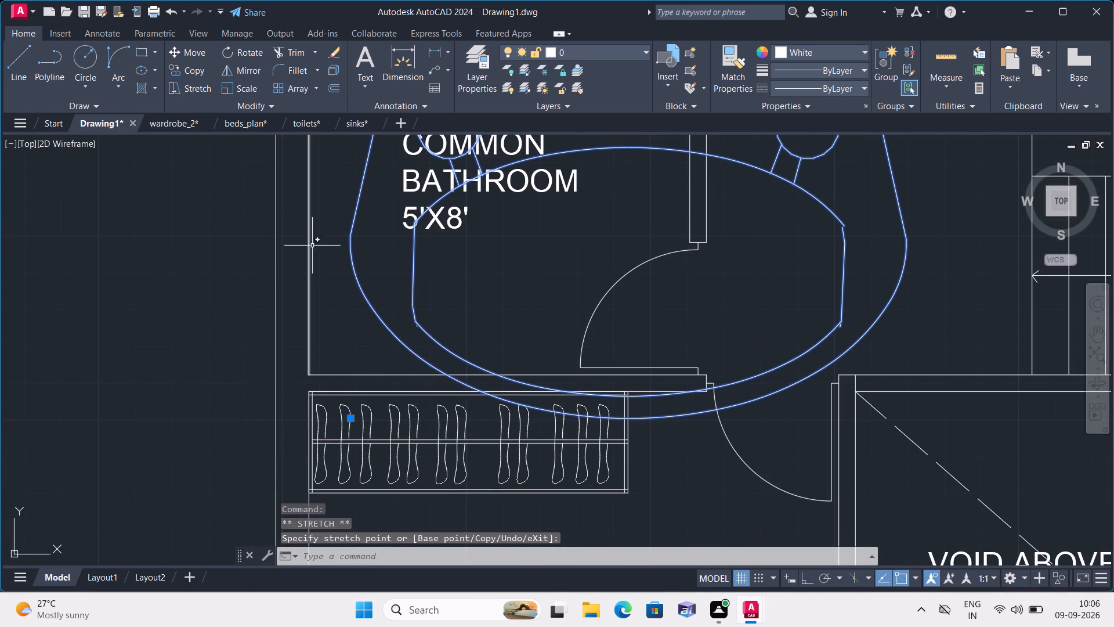
Scale the unrotated washbasin down freehand from a point on its bowl's side edge to about a twelfth of its size.
key(Escape)
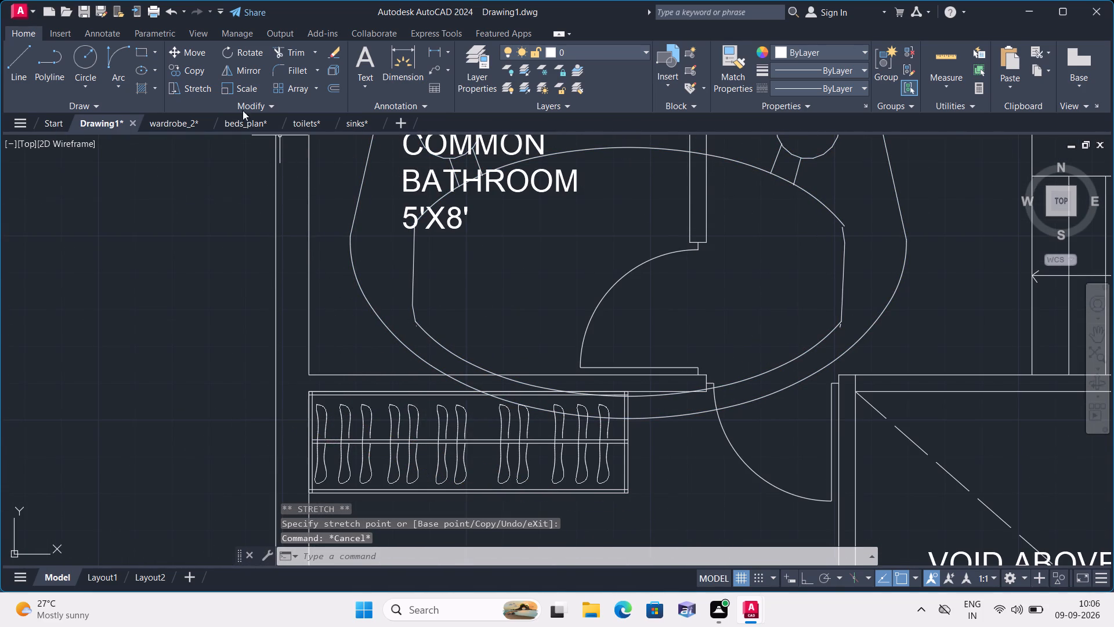
click(243, 85)
click(414, 253)
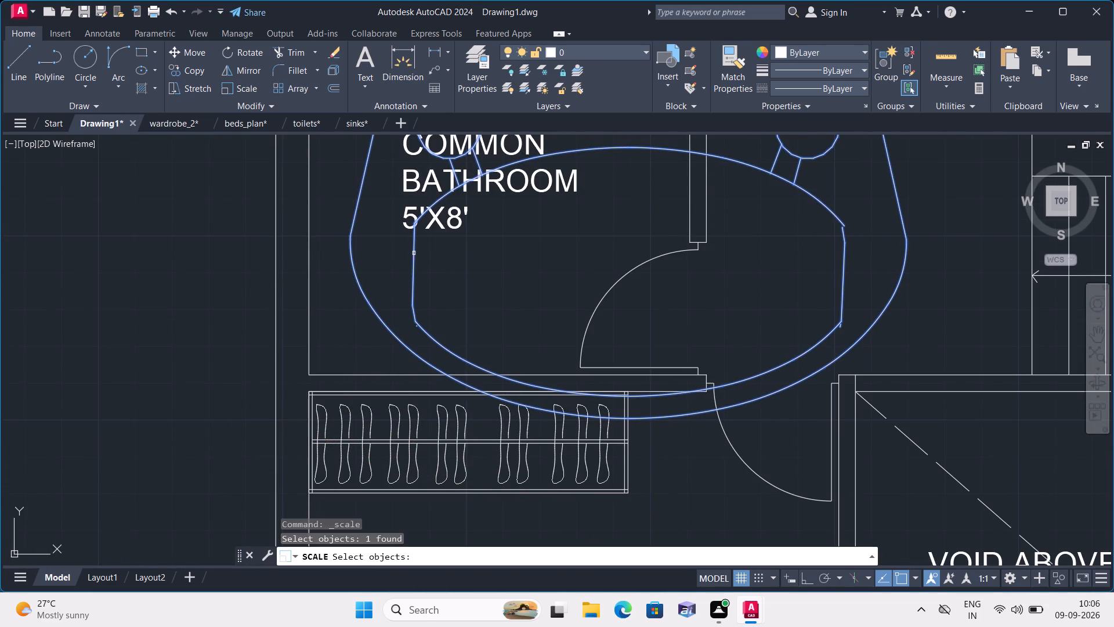
key(space)
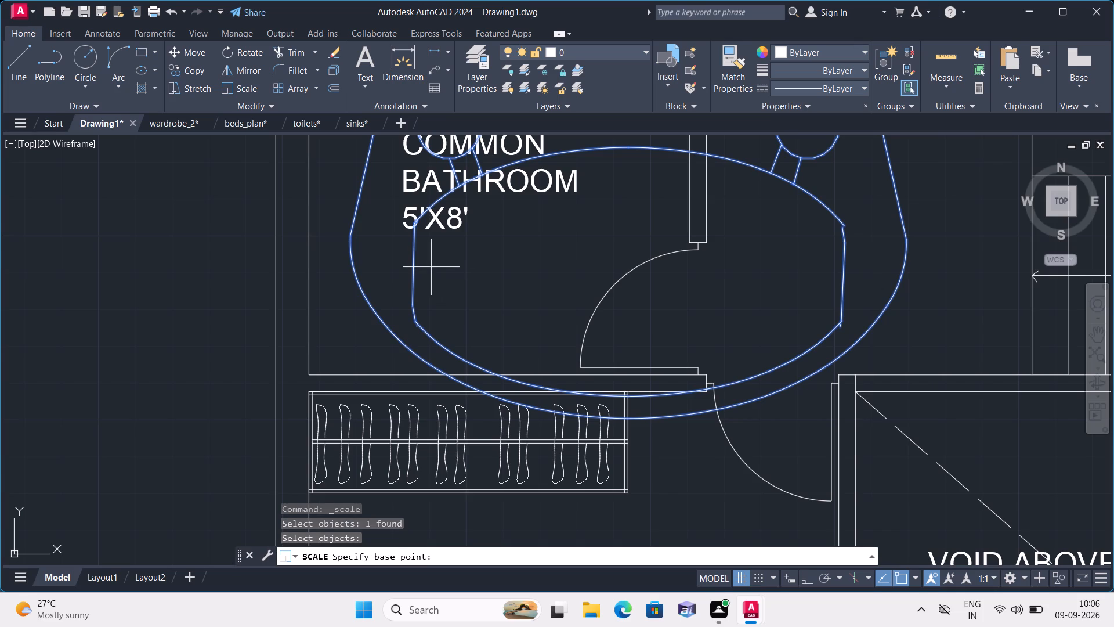
click(414, 260)
click(436, 272)
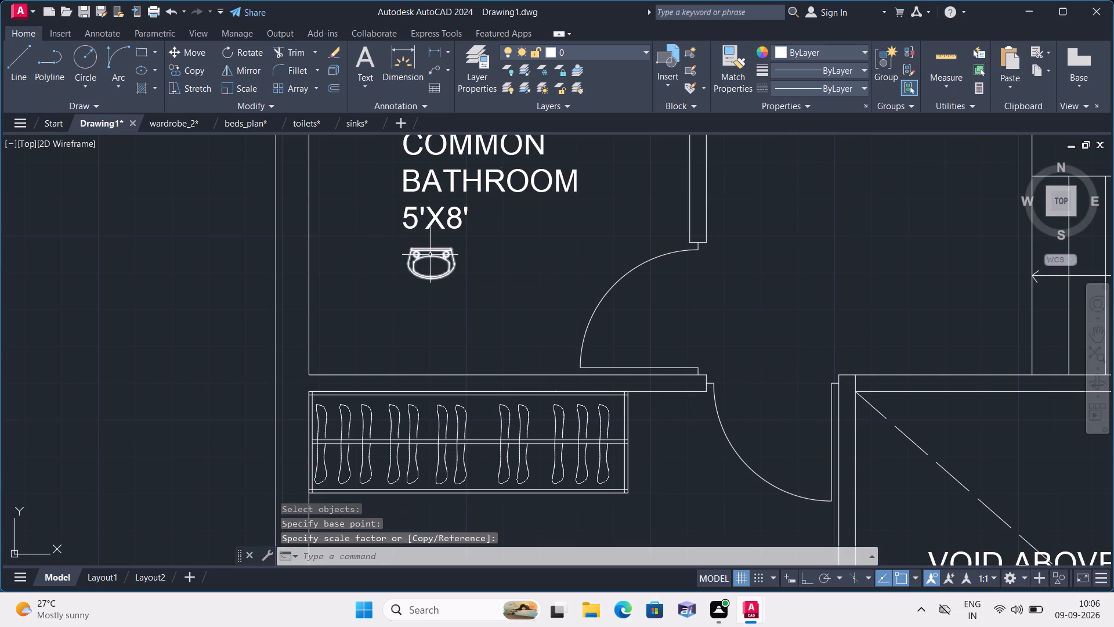
Move the unrotated washbasin by its grip to the upper part of the COMMON BATHROOM, above the room label and near the FAMILY LIVING wall.
click(428, 251)
click(408, 278)
middle_drag(433, 233, 432, 259)
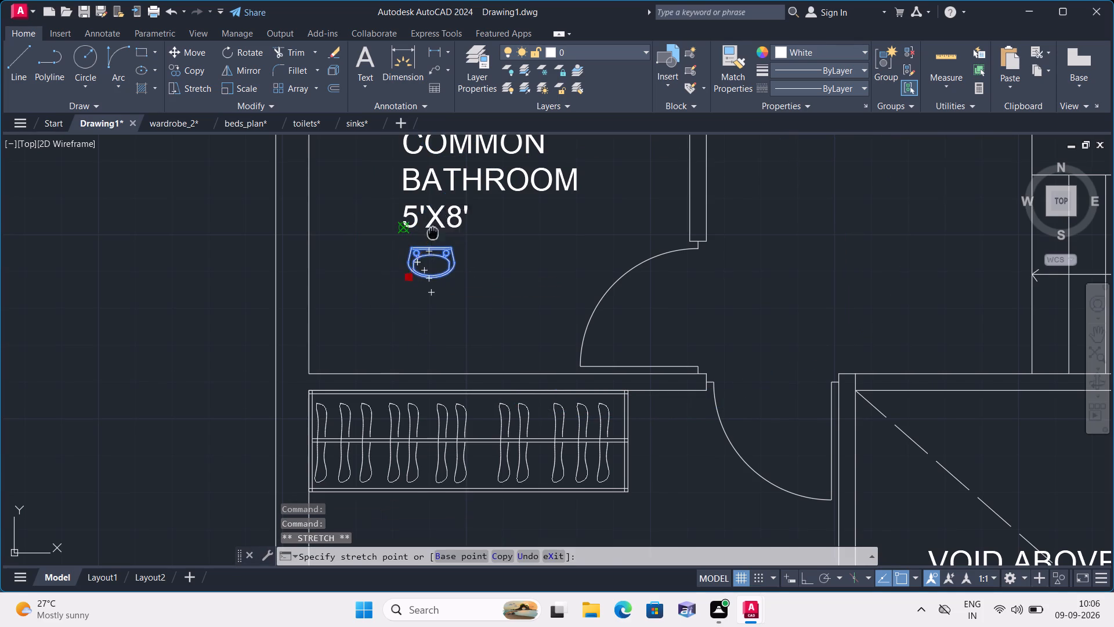
middle_drag(432, 259, 374, 412)
click(518, 276)
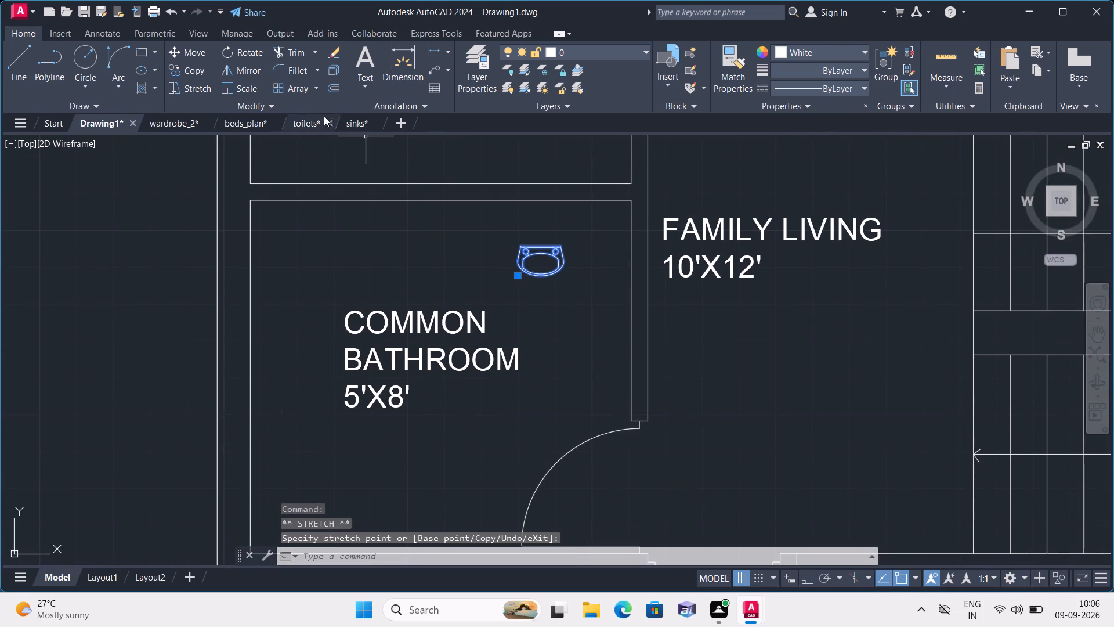
Scale the COMMON BATHROOM washbasin up freehand from a point on its bowl to nearly three times its size.
click(250, 89)
click(533, 262)
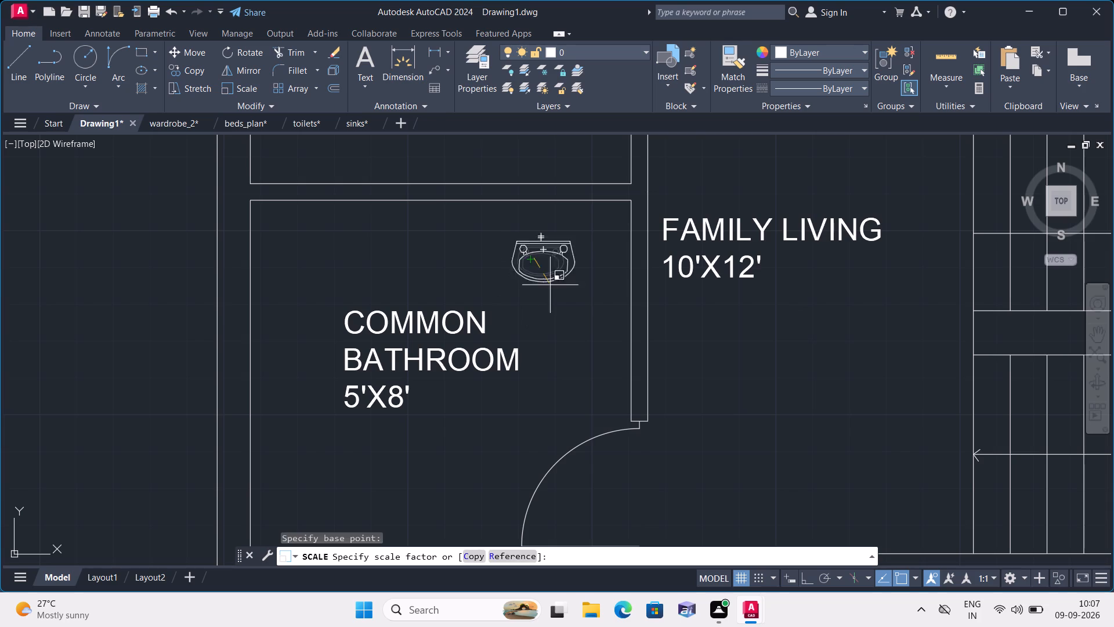
click(570, 315)
Move the washbasin so its straight back edge sits against the COMMON BATHROOM's top wall, in the corner beside the FAMILY LIVING wall.
click(523, 224)
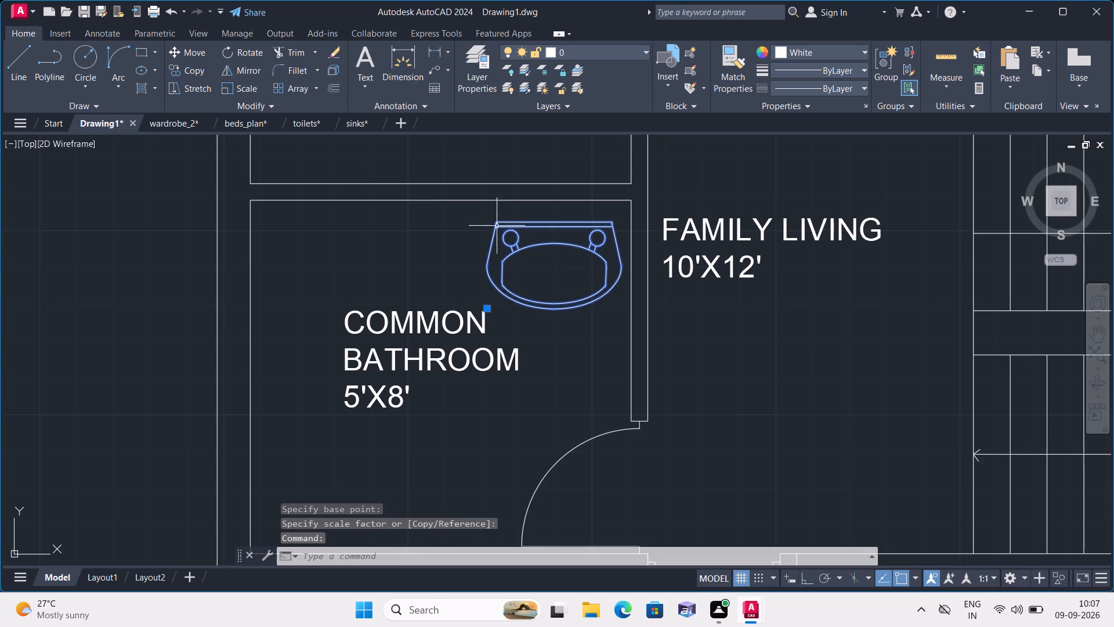
click(487, 308)
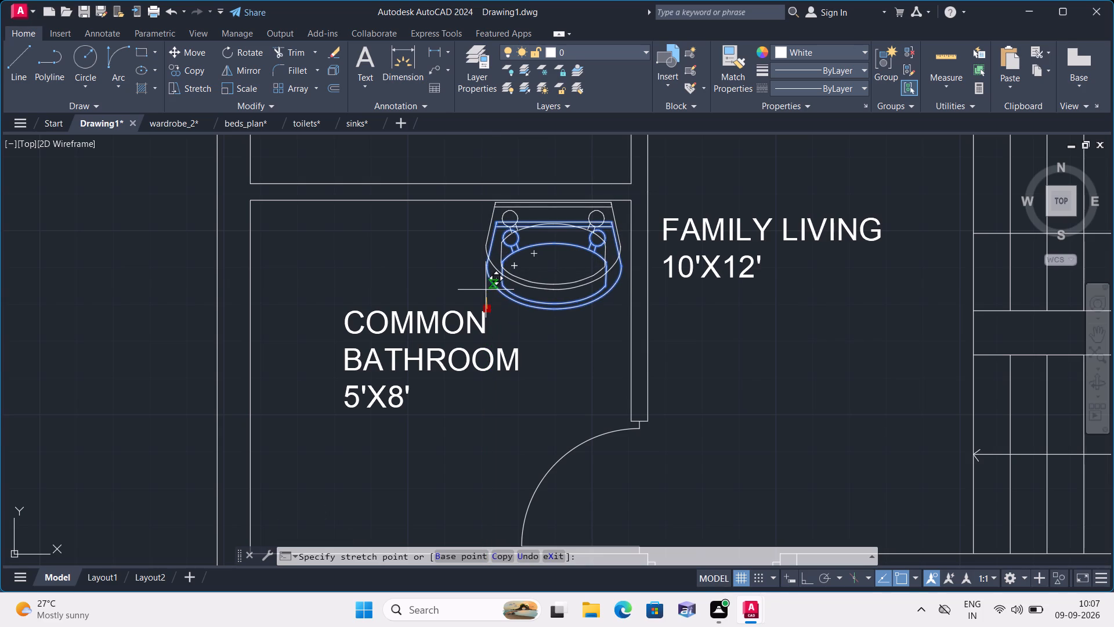
click(486, 288)
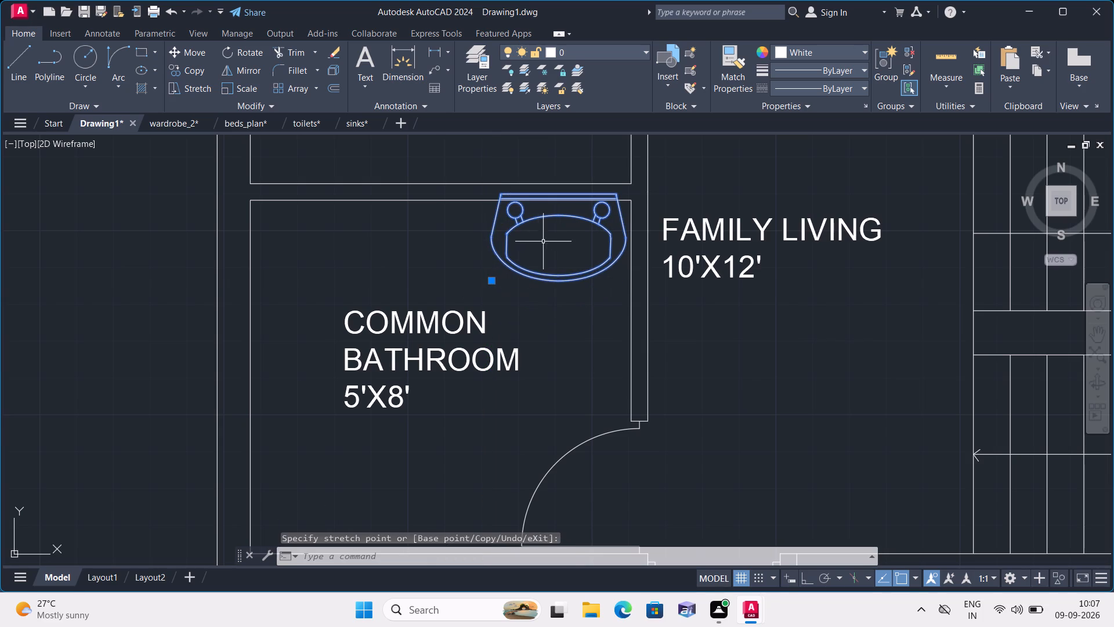
click(491, 280)
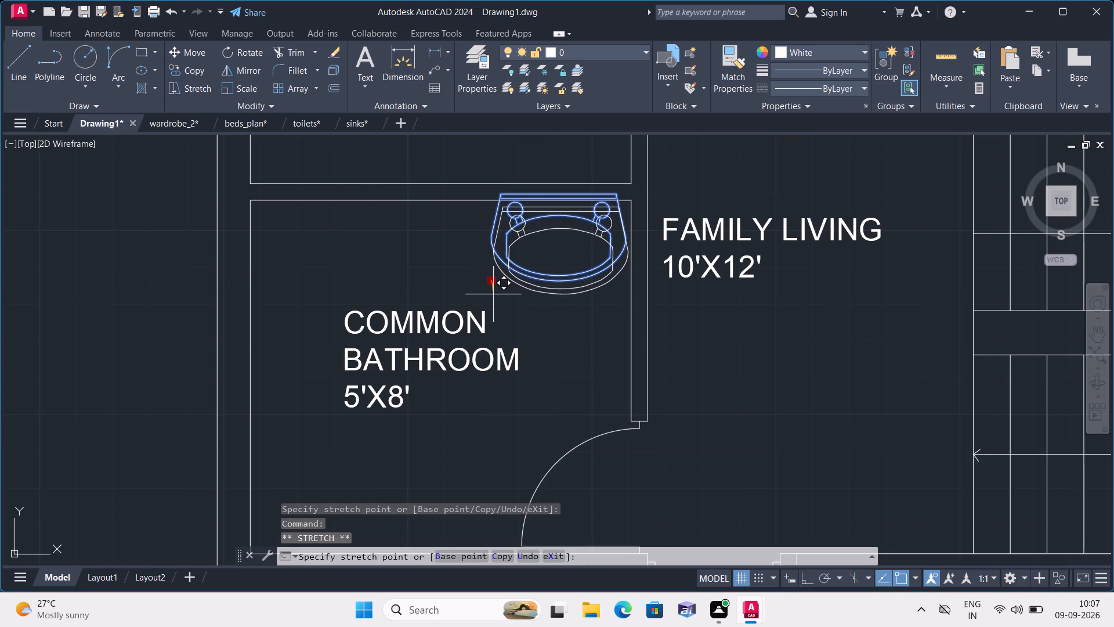
click(493, 294)
click(494, 296)
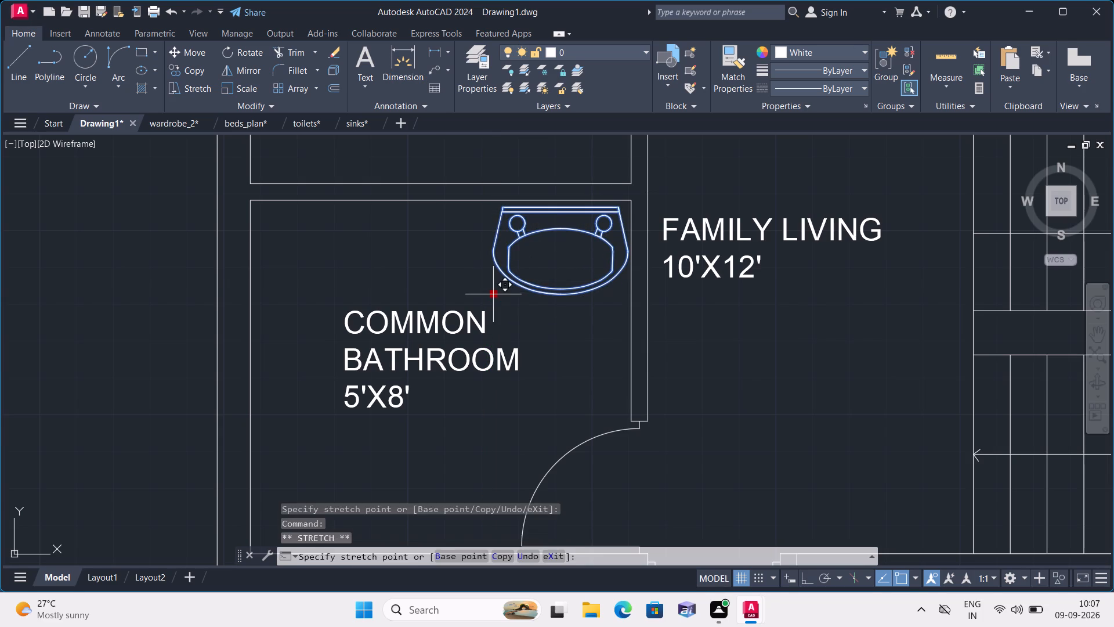
click(492, 289)
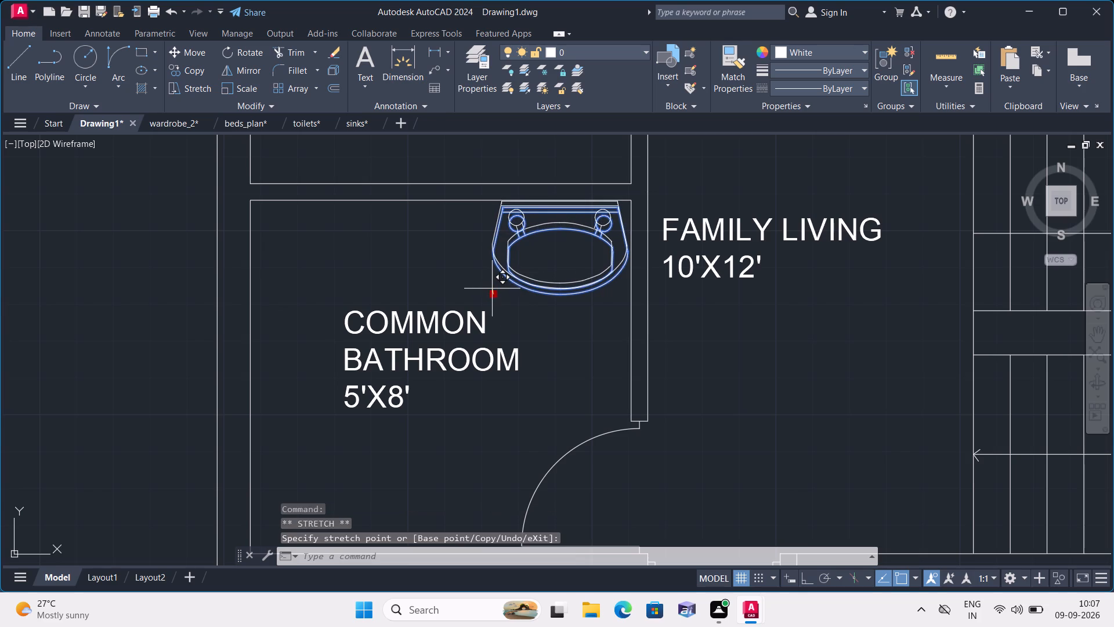
key(Escape)
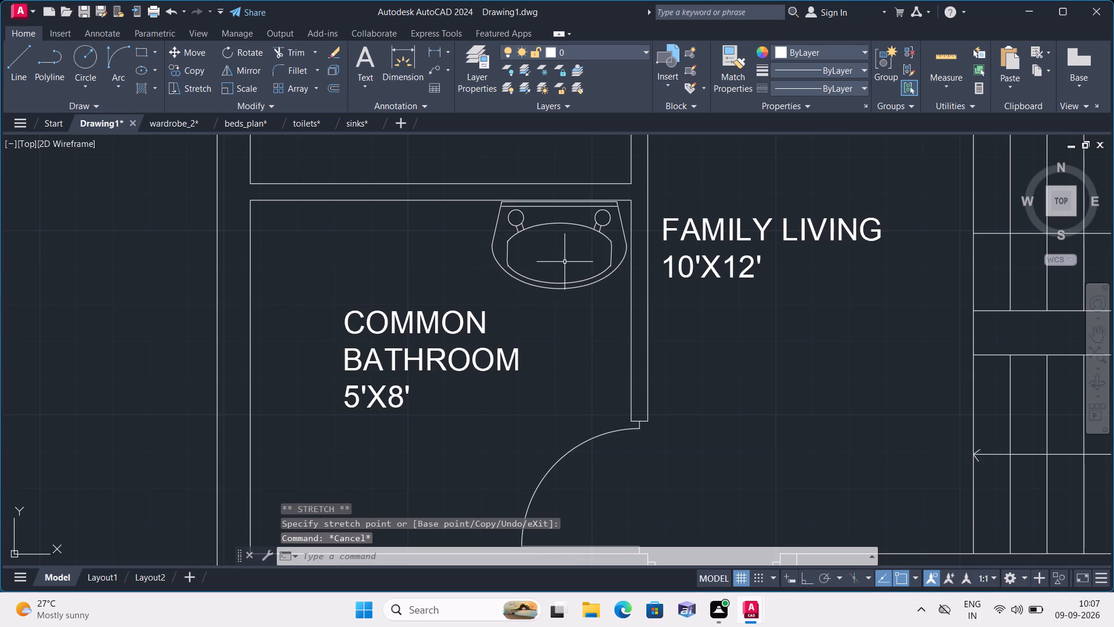
Review the whole furnished first floor plan and the empty drawing space around it.
scroll(565, 262, down, 2)
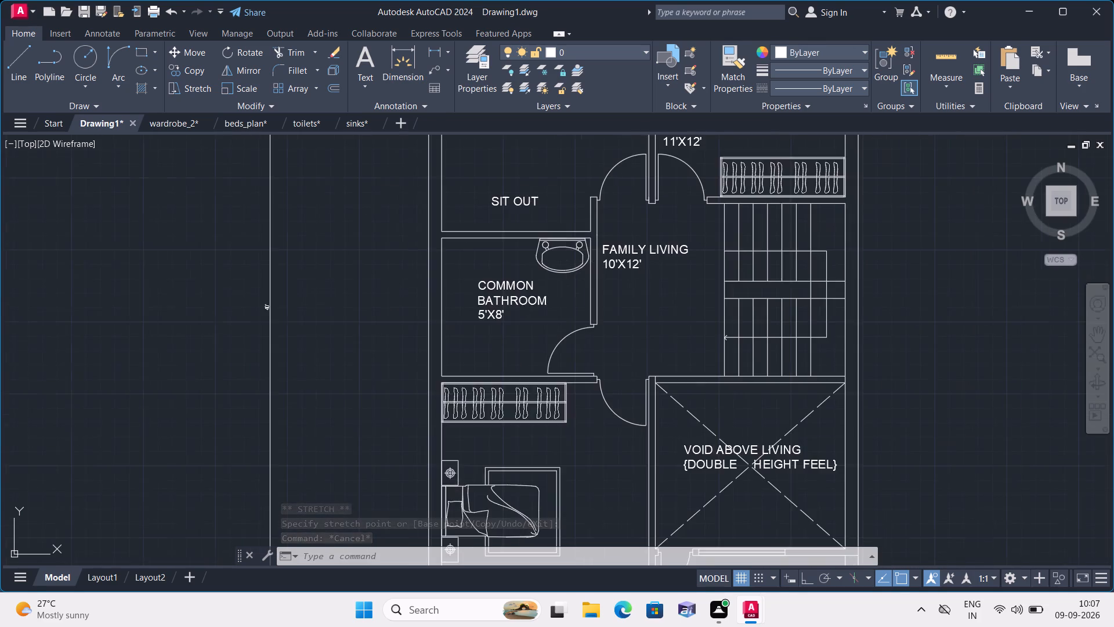
scroll(565, 267, down, 2)
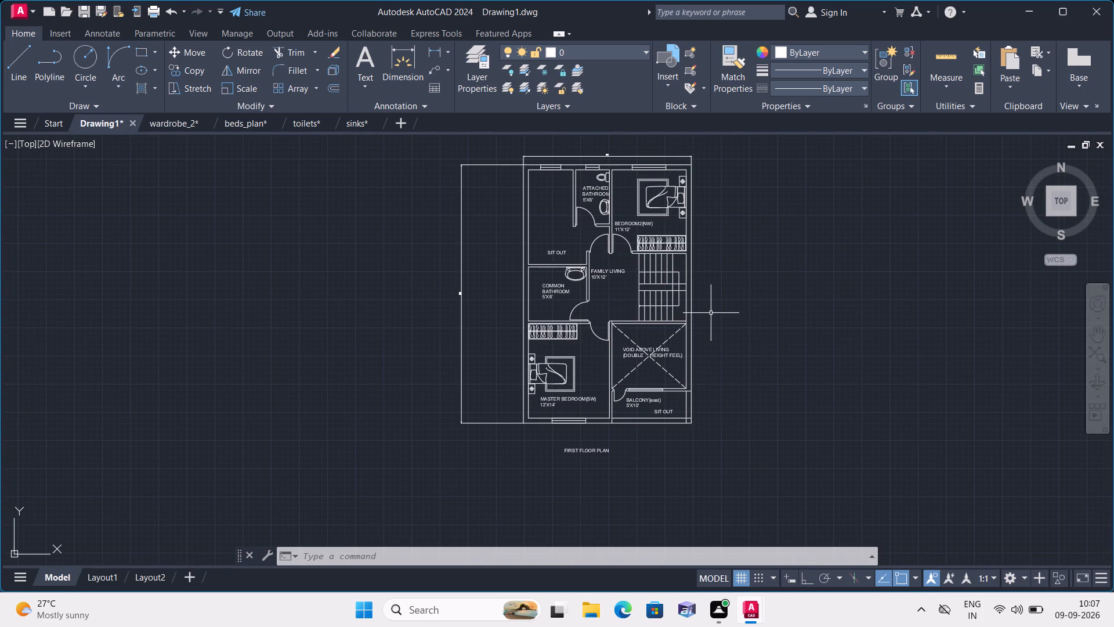
scroll(674, 313, down, 1)
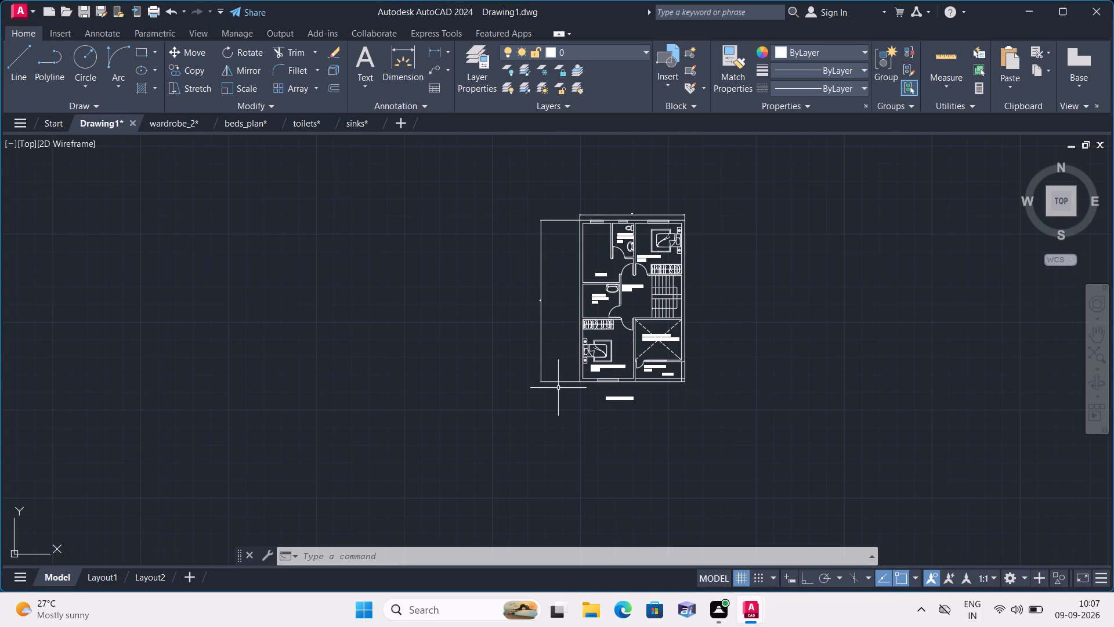
scroll(558, 388, down, 2)
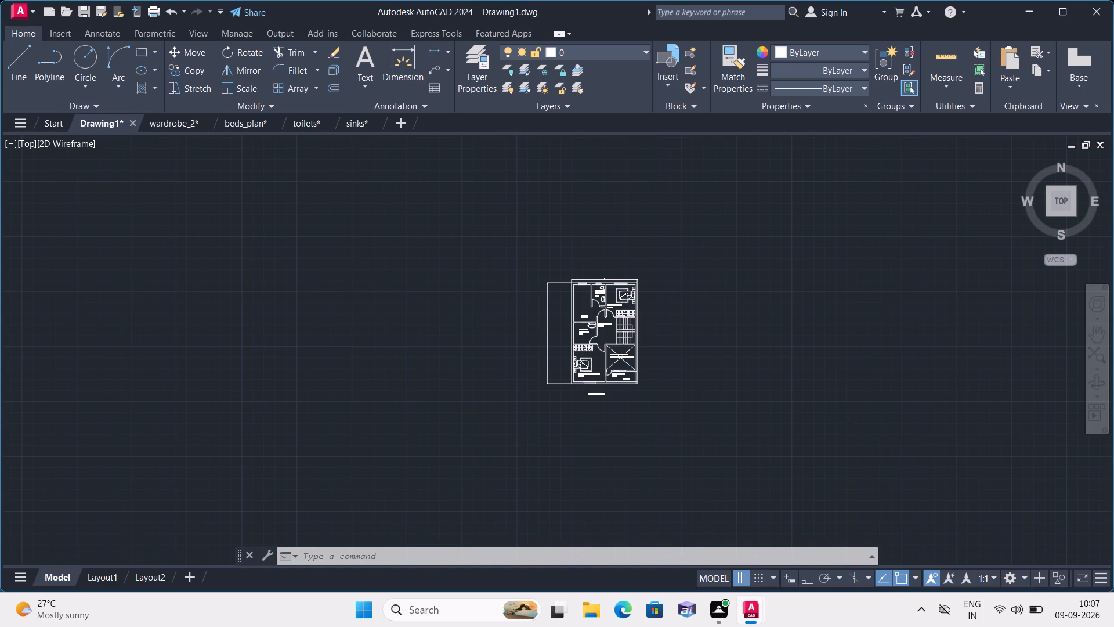
scroll(570, 404, up, 1)
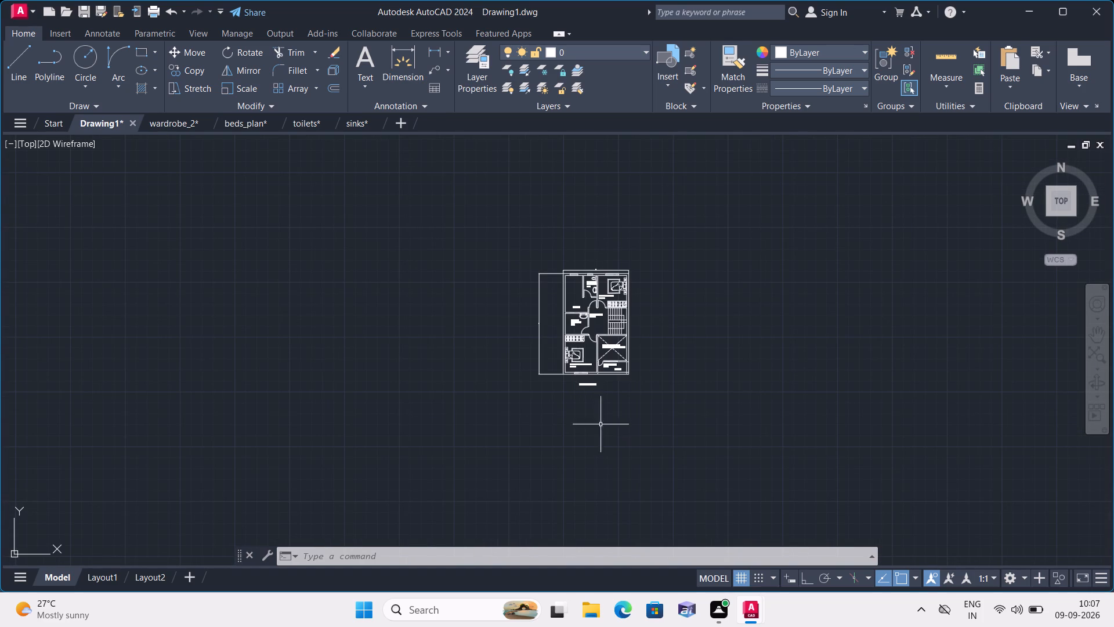
middle_drag(660, 416, 580, 427)
scroll(523, 395, up, 1)
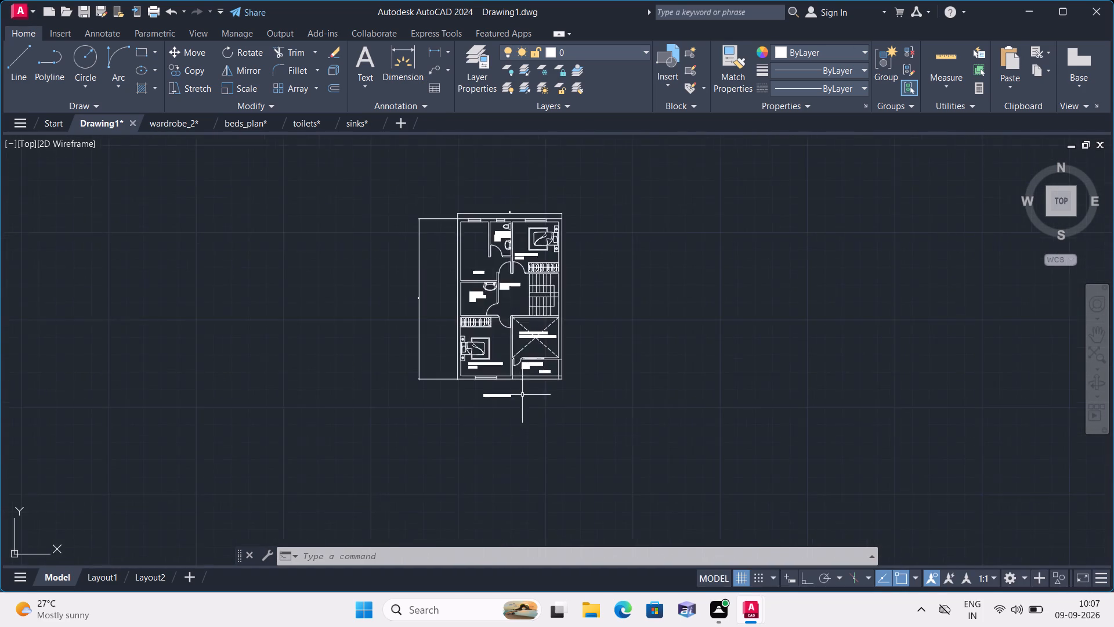
scroll(508, 393, down, 1)
middle_drag(418, 376, 607, 389)
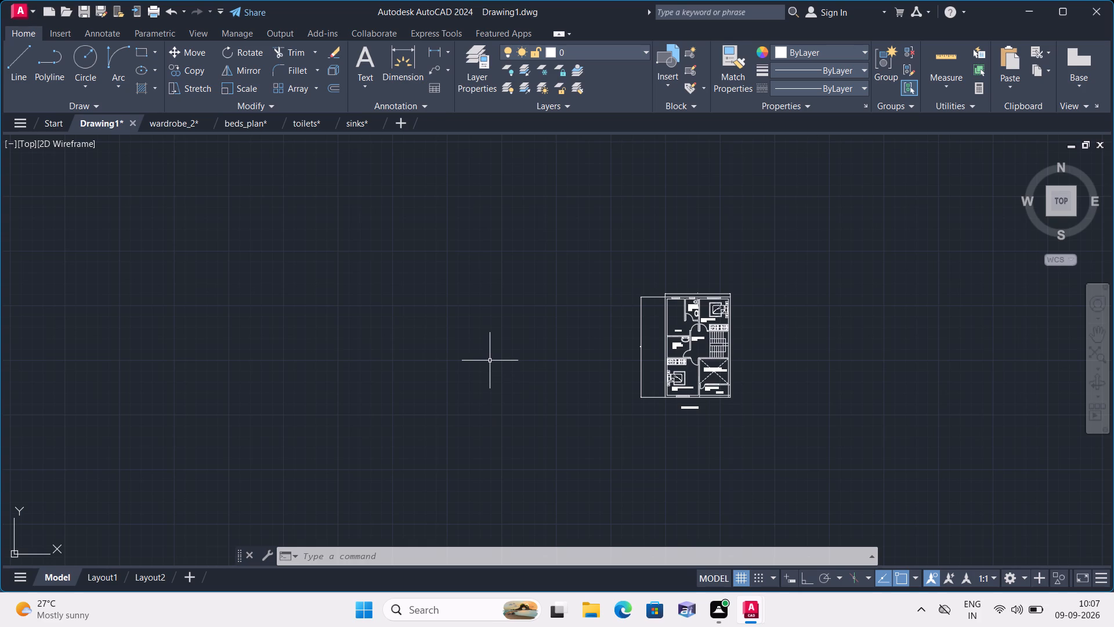
Draw a horizontal construction line in the empty space a short distance below the FIRST FLOOR PLAN title.
text(xl)
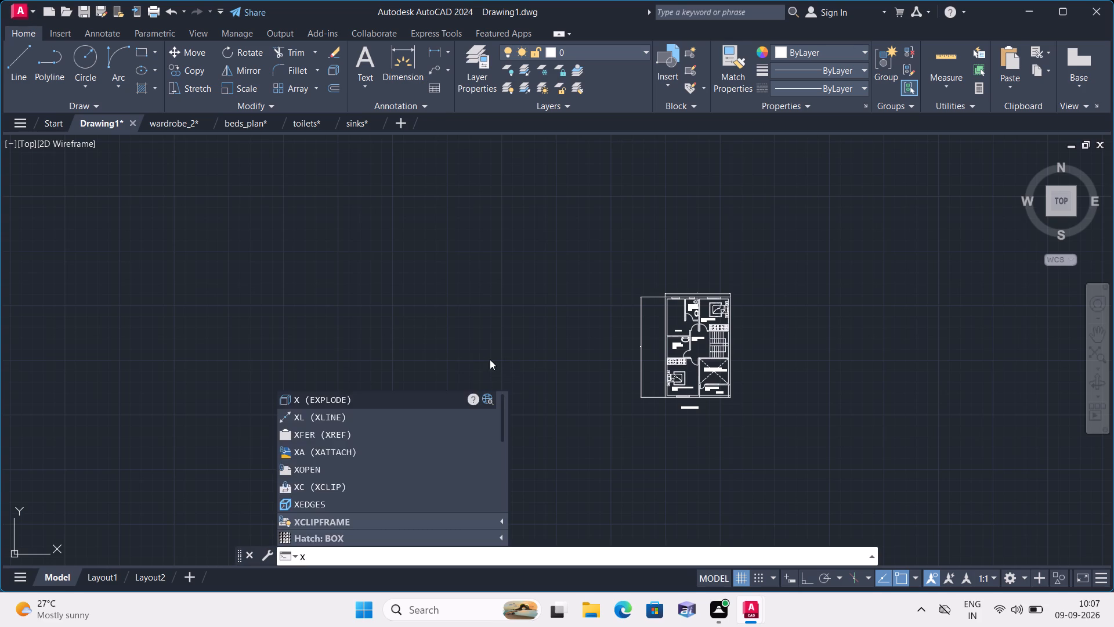
key(space)
text(h)
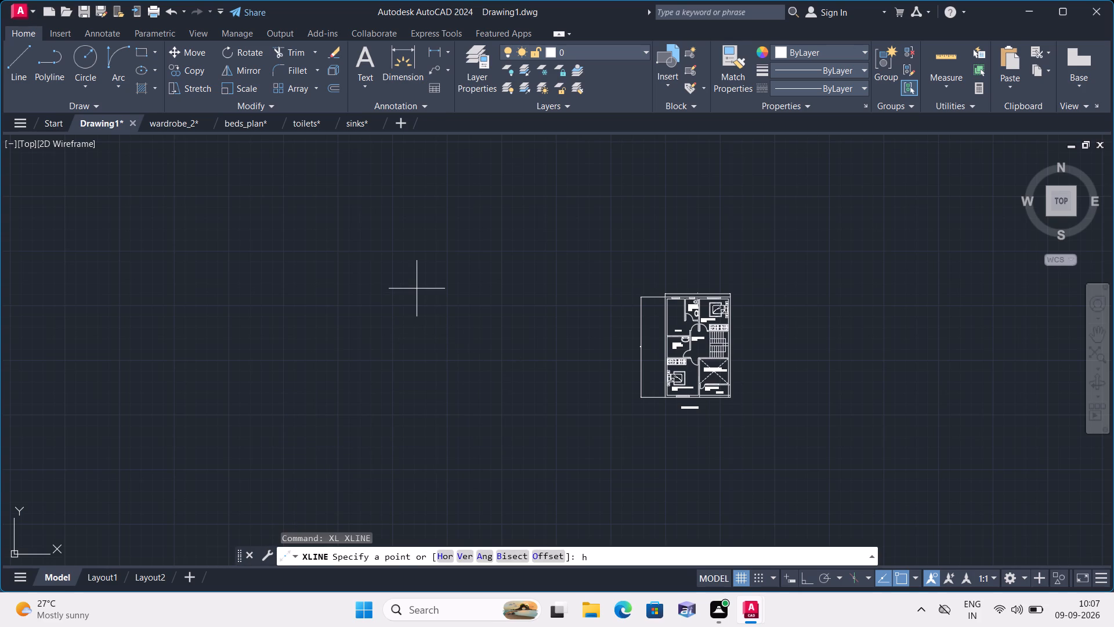
key(space)
scroll(421, 284, down, 1)
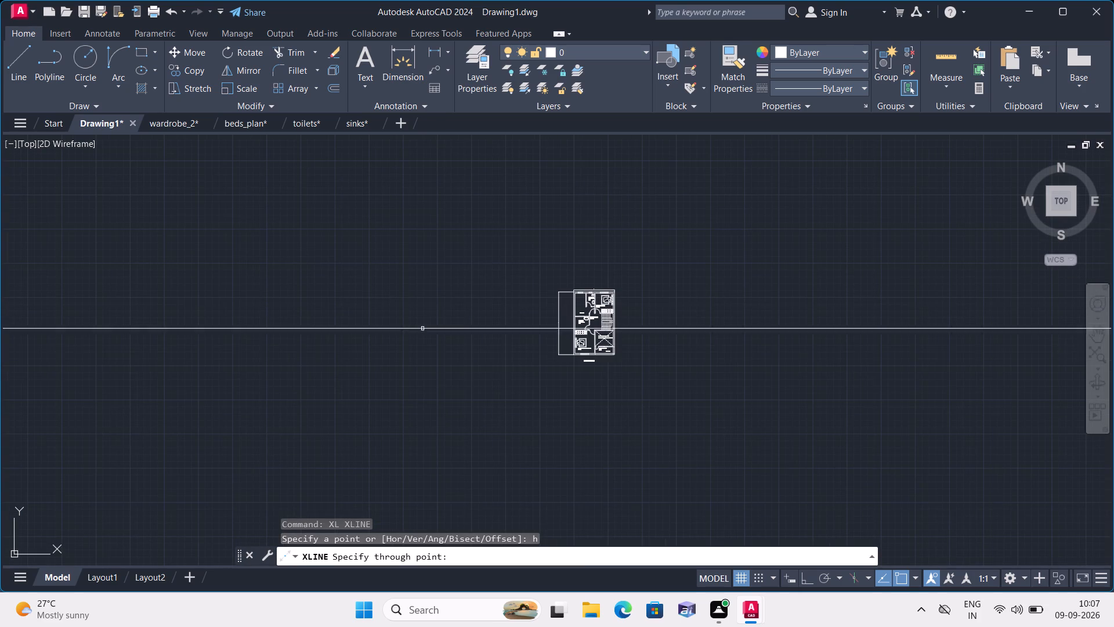
middle_drag(443, 400, 437, 341)
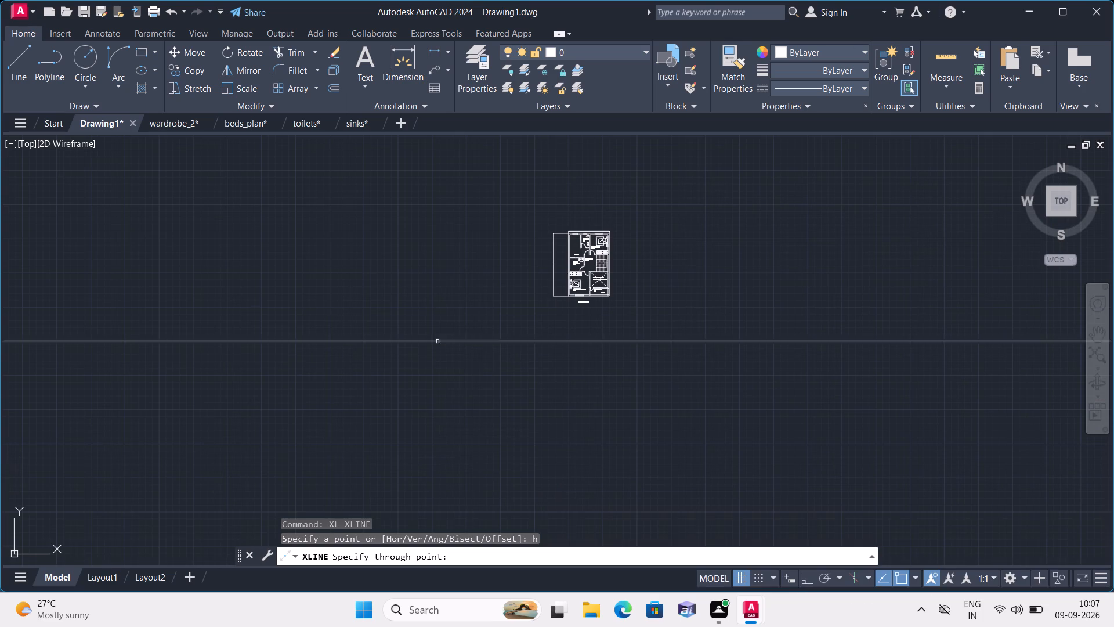
scroll(525, 410, up, 1)
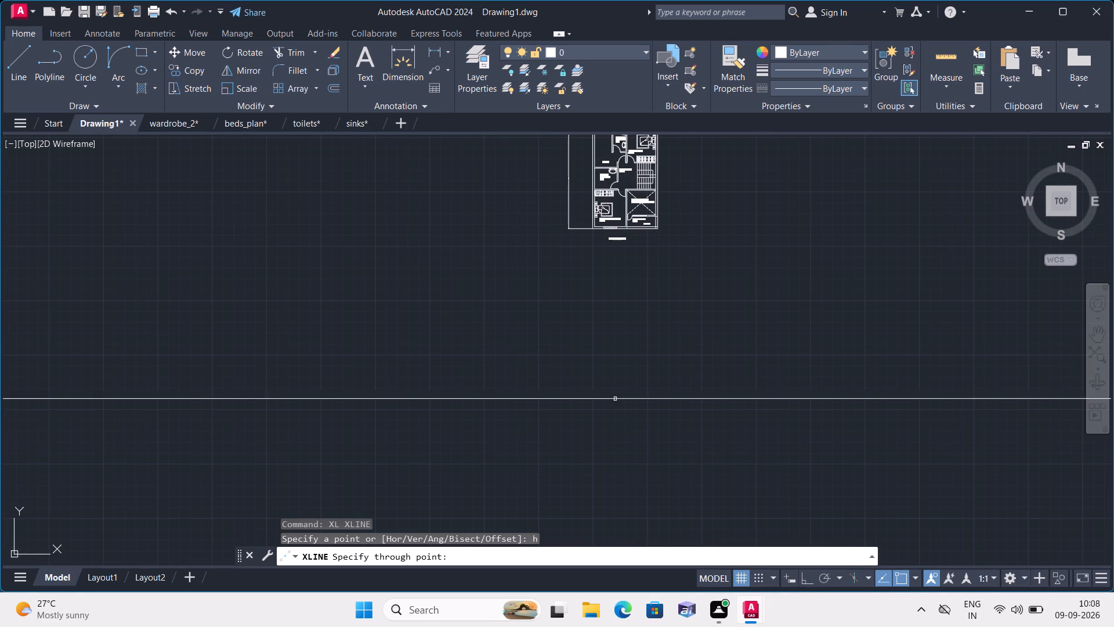
click(616, 297)
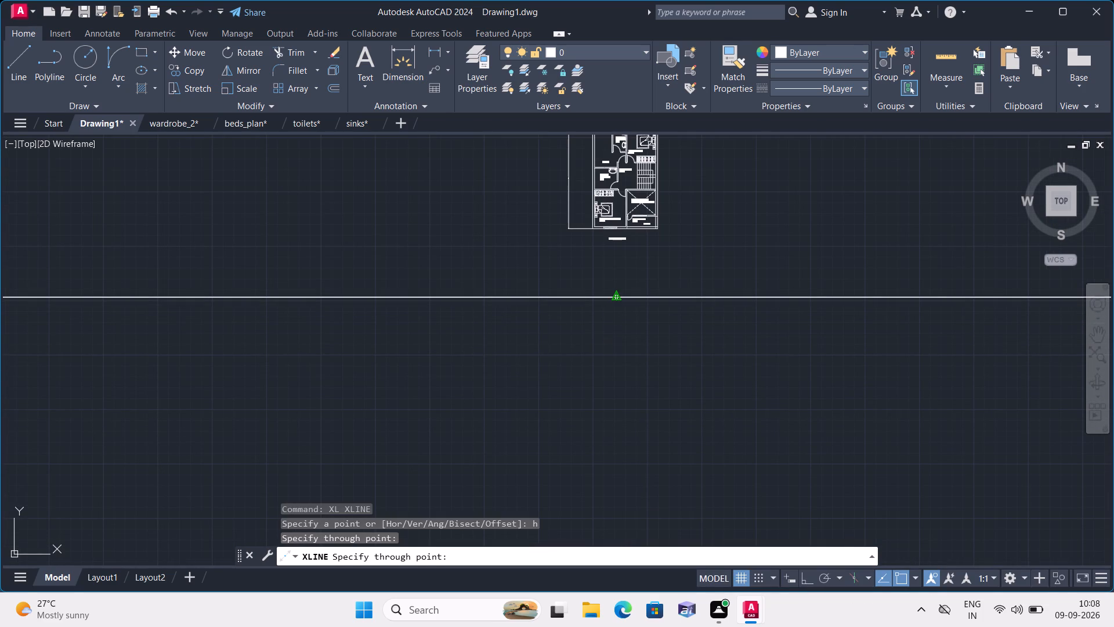
key(space)
Draw a vertical construction line crossing the horizontal one, slightly to the left of the floor plan's outer dimension line.
key(space)
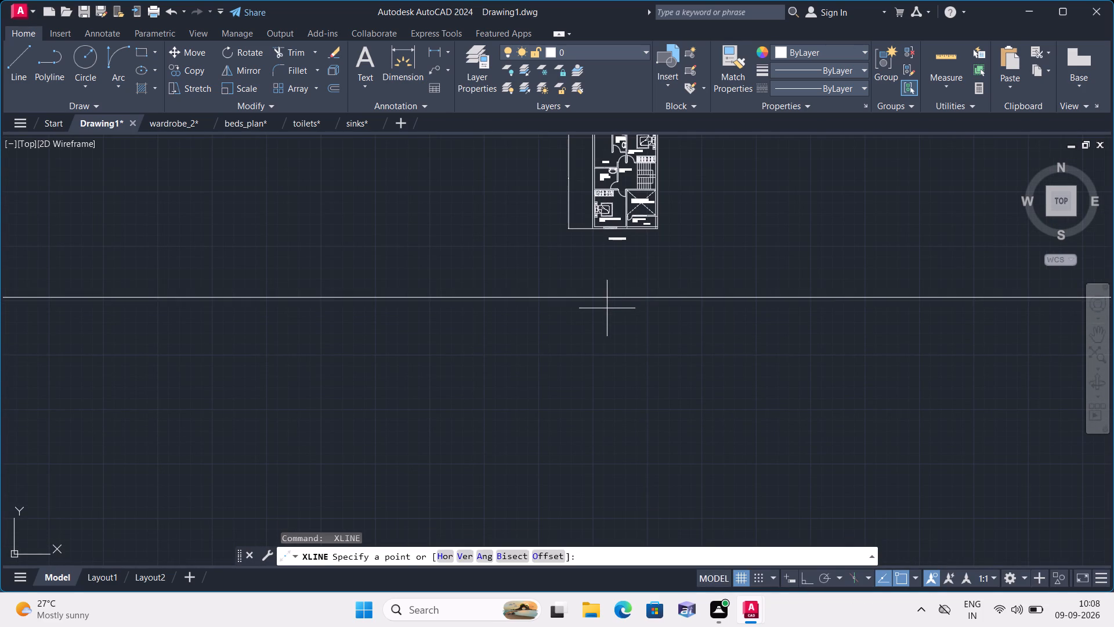
text(v)
key(space)
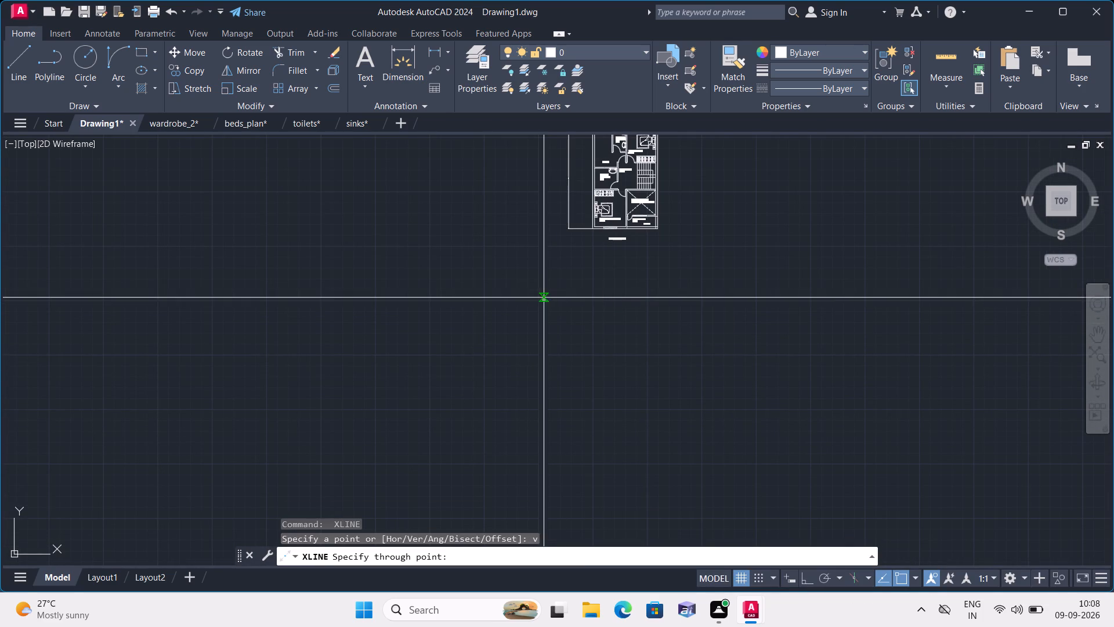
click(548, 297)
key(Escape)
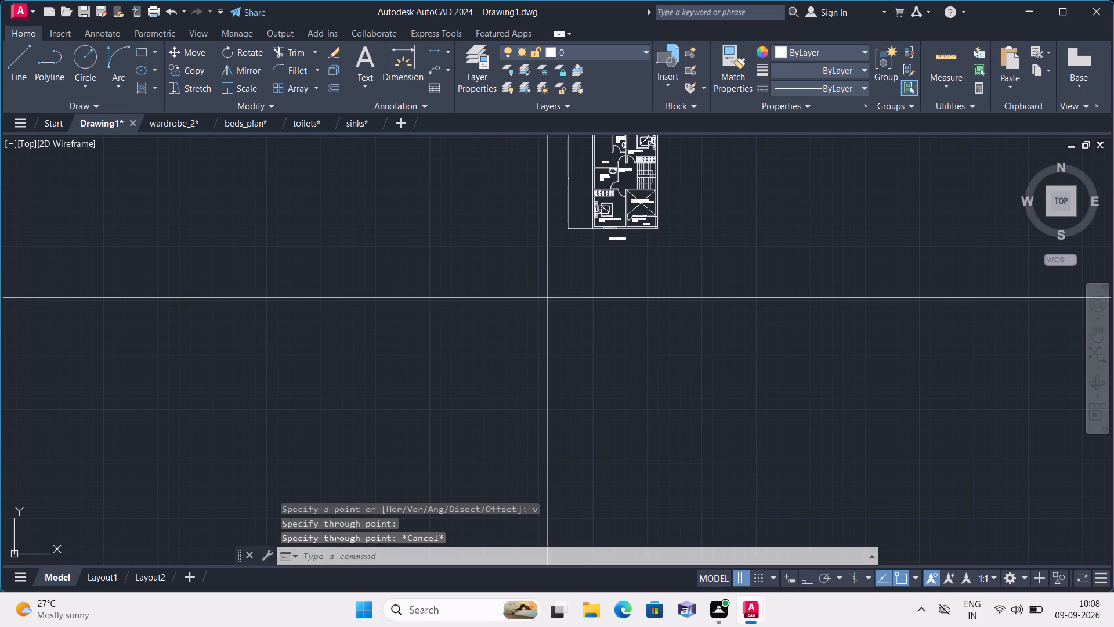
Trim the two construction lines above and to the left of their intersection so they form a top-left corner.
text(gtr)
key(s)
key(BackSpace)
key(BackSpace)
key(BackSpace)
key(BackSpace)
text(trim)
key(space)
click(566, 268)
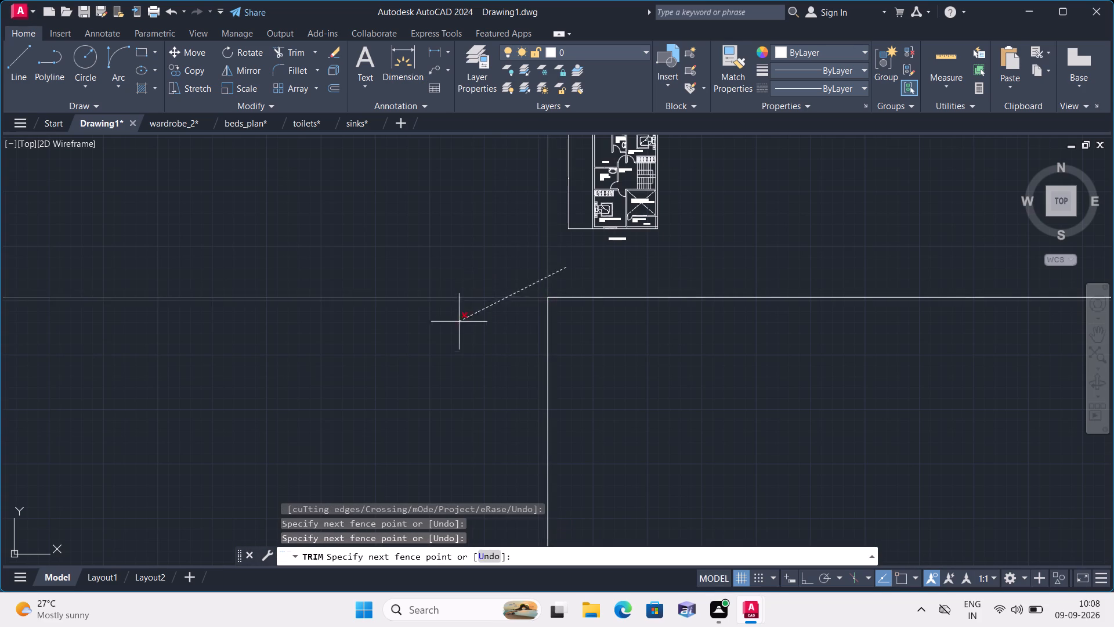
click(457, 325)
key(Escape)
Offset the new outline's top horizontal line 9" downward to form the top wall.
scroll(454, 325, down, 2)
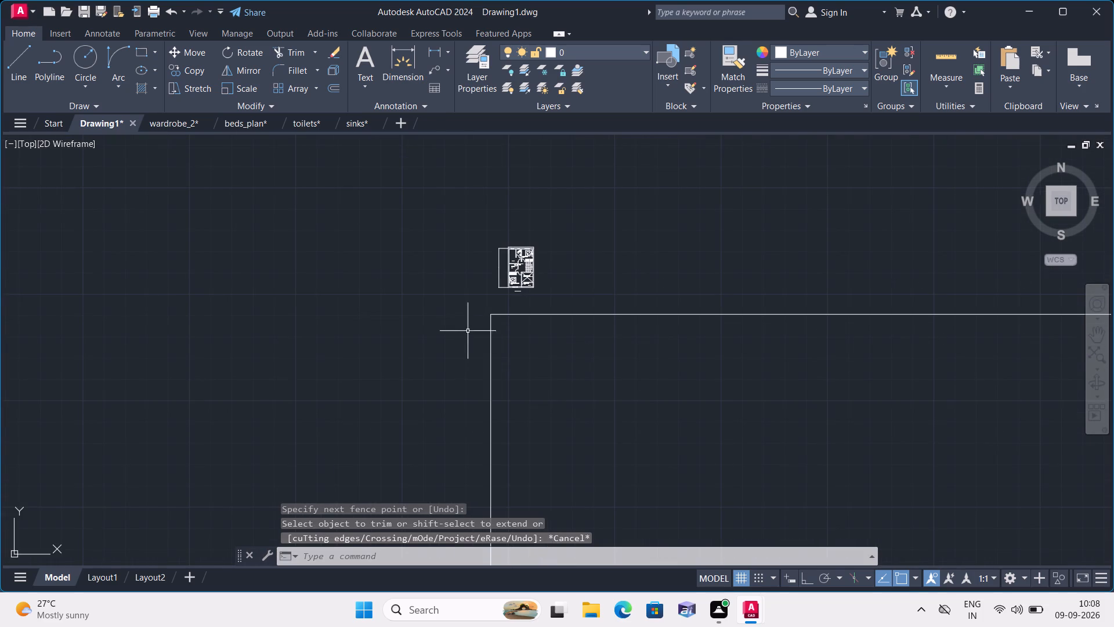
scroll(454, 327, up, 1)
text(offset)
key(space)
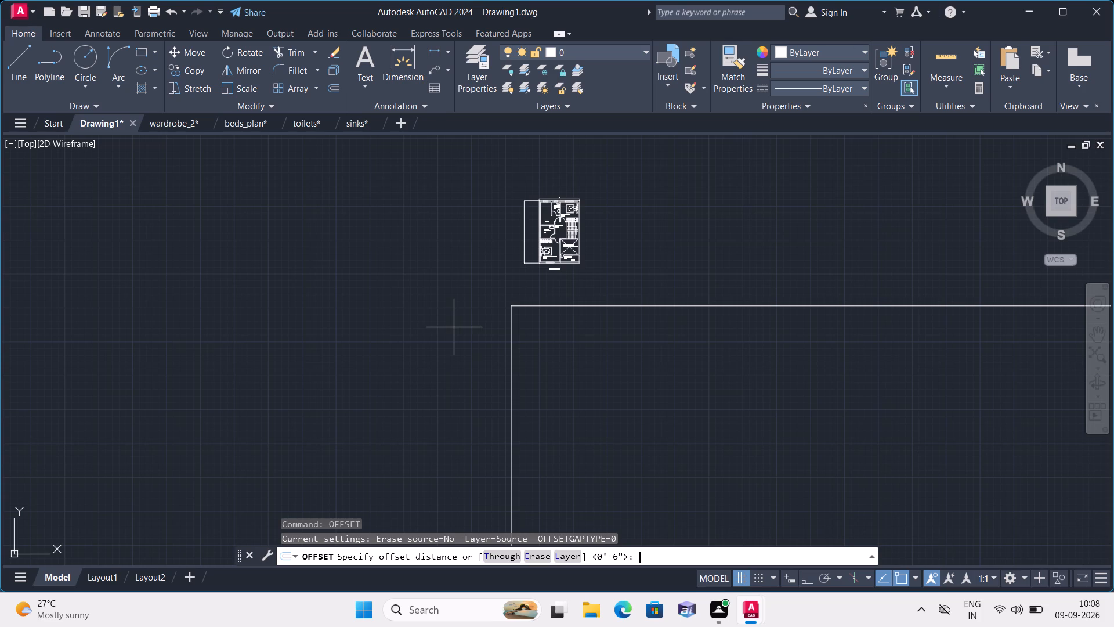
text(9")
key(space)
click(621, 304)
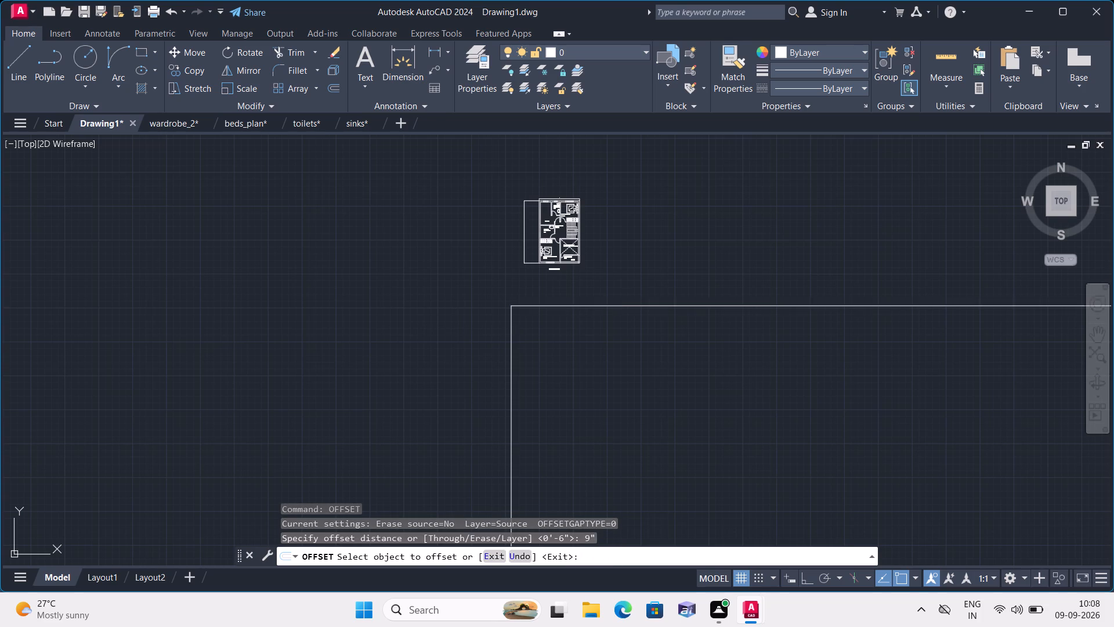
click(636, 356)
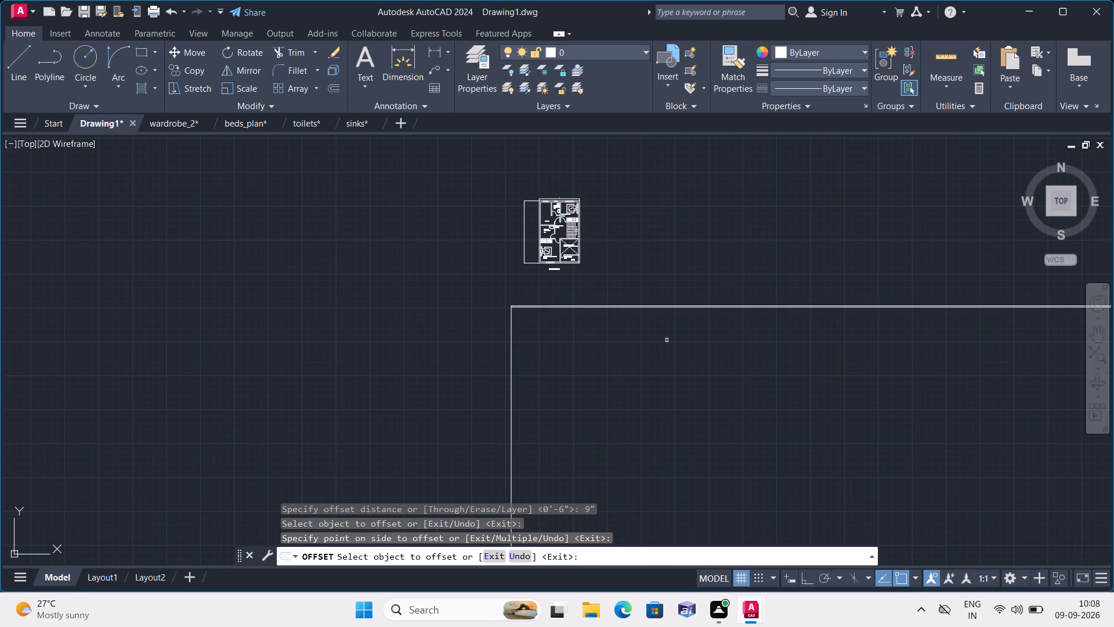
middle_click(667, 340)
key(space)
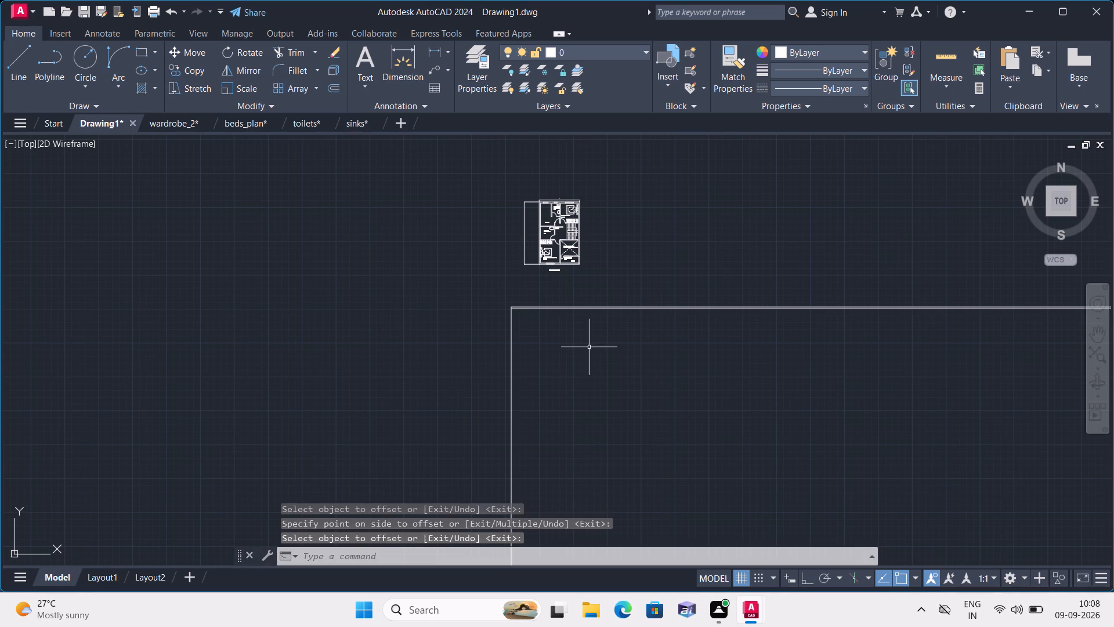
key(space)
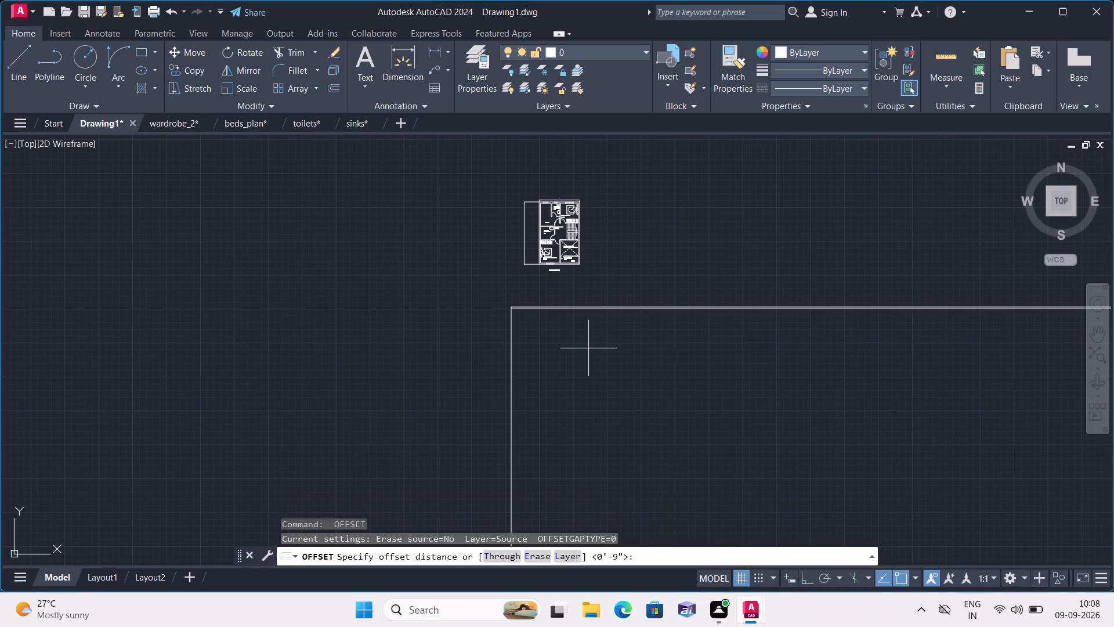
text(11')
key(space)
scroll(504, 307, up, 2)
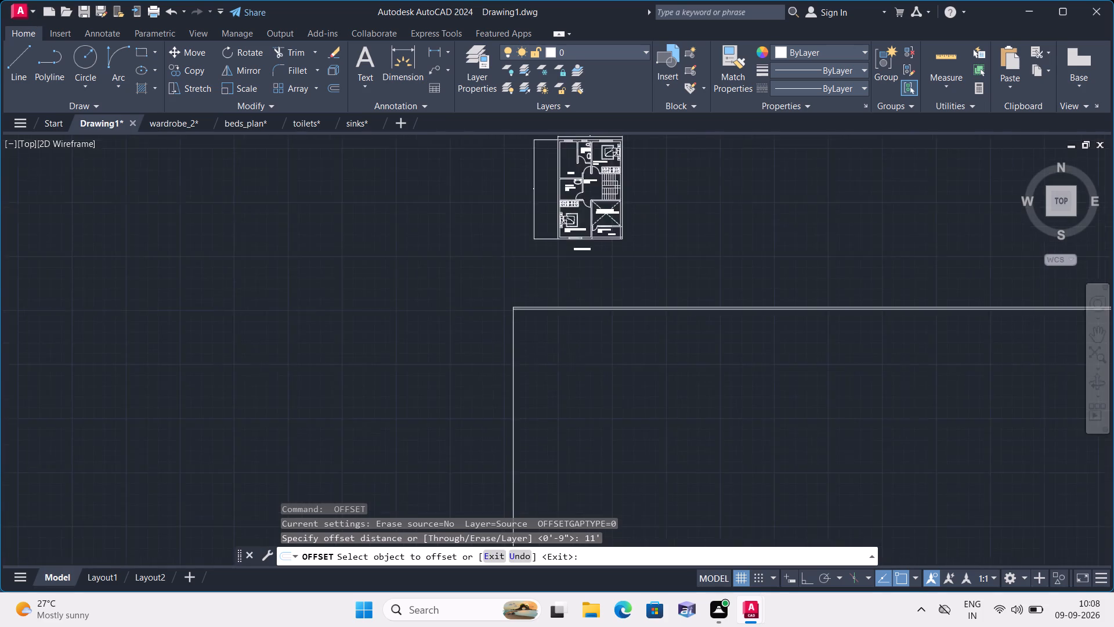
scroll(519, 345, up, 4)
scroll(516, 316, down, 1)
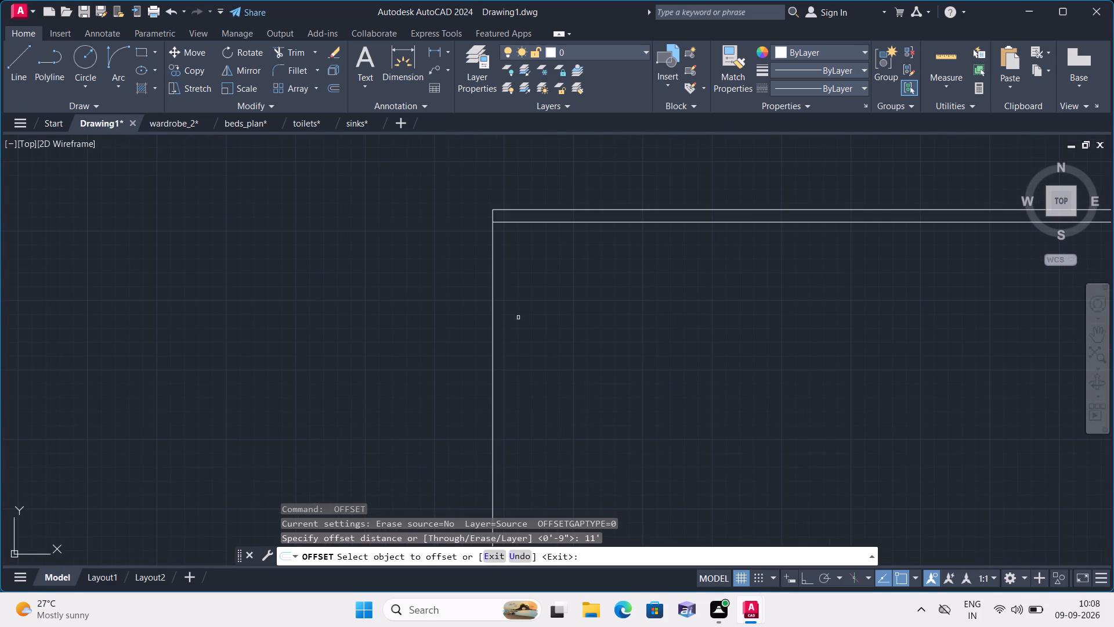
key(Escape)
Offset the outline's left vertical line 9" inward to form the left outer wall.
key(space)
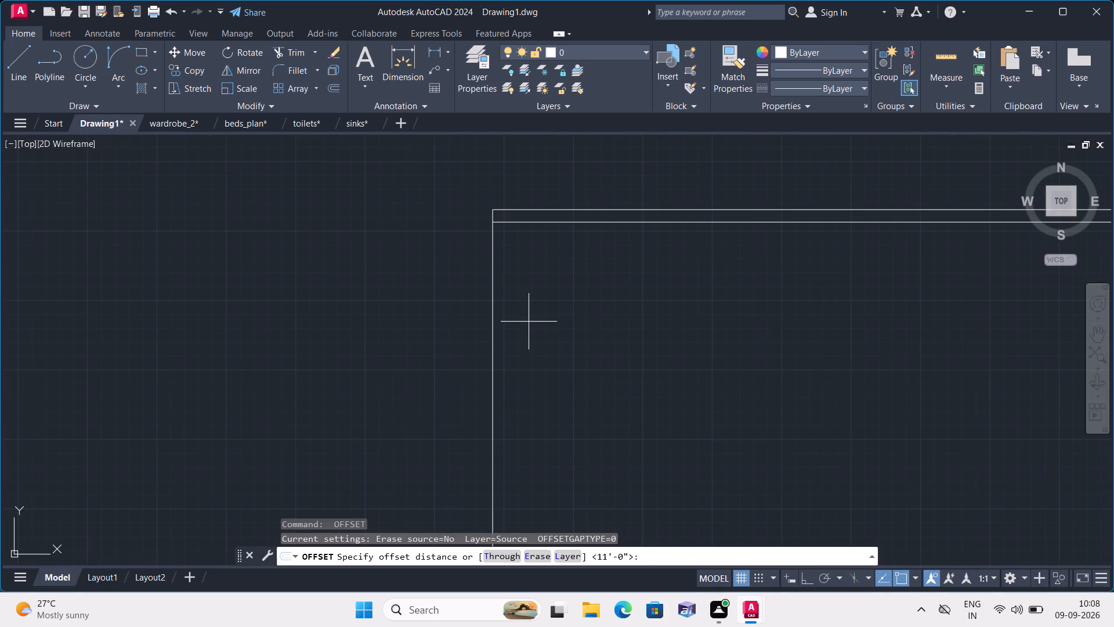
key(9)
key(shift+quotedbl)
key(space)
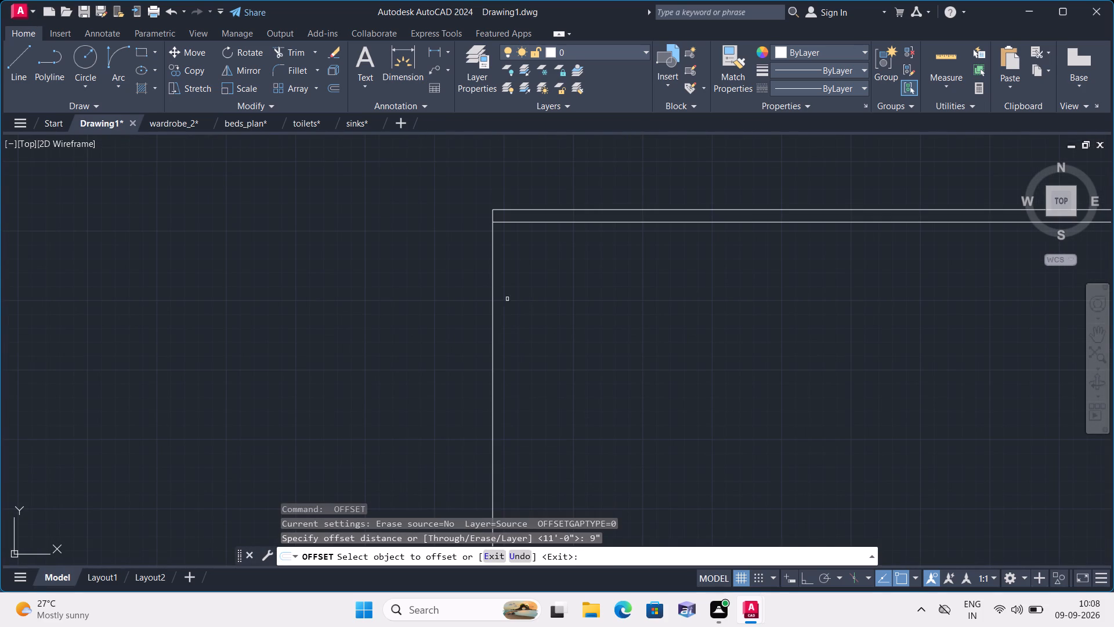
click(491, 293)
click(547, 284)
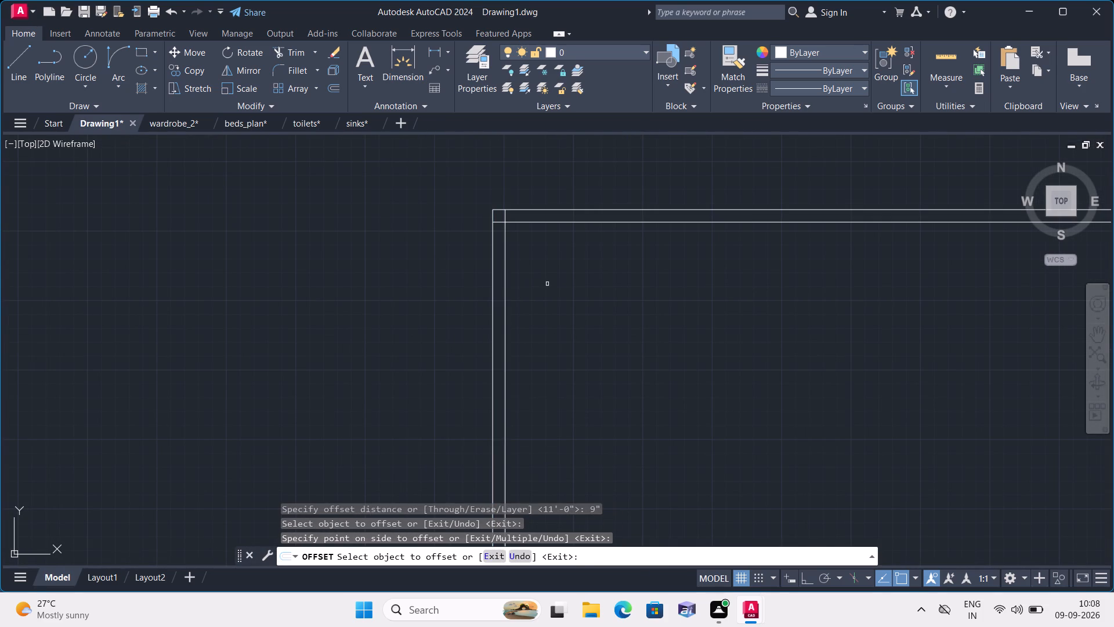
key(space)
Offset the inner face of the left wall 11' to the right to set the first room's width.
key(space)
text(11')
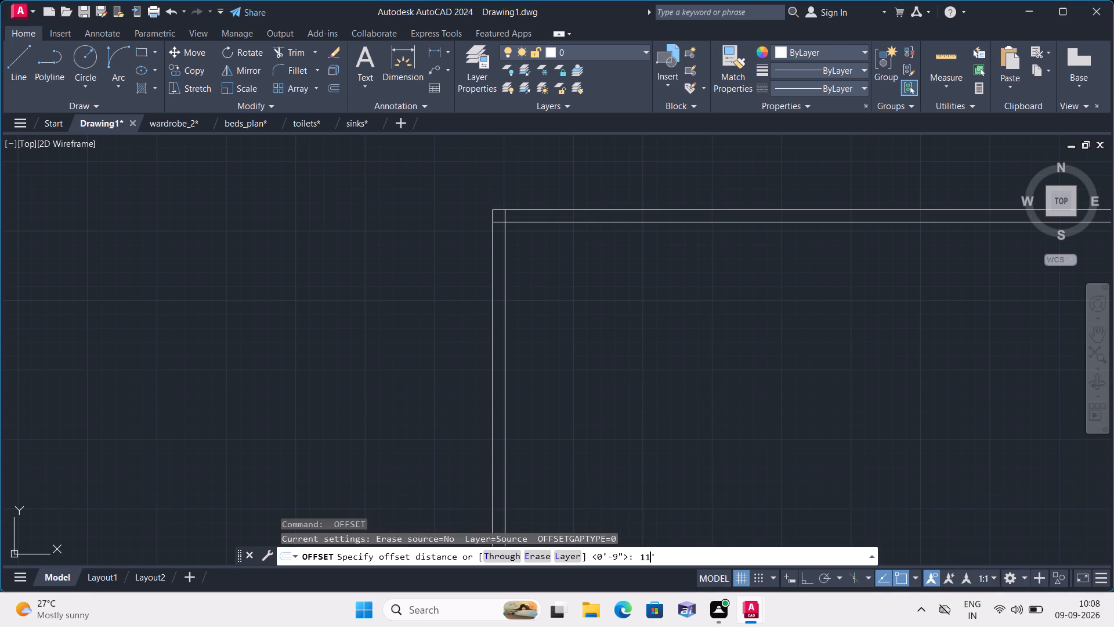
key(space)
click(508, 296)
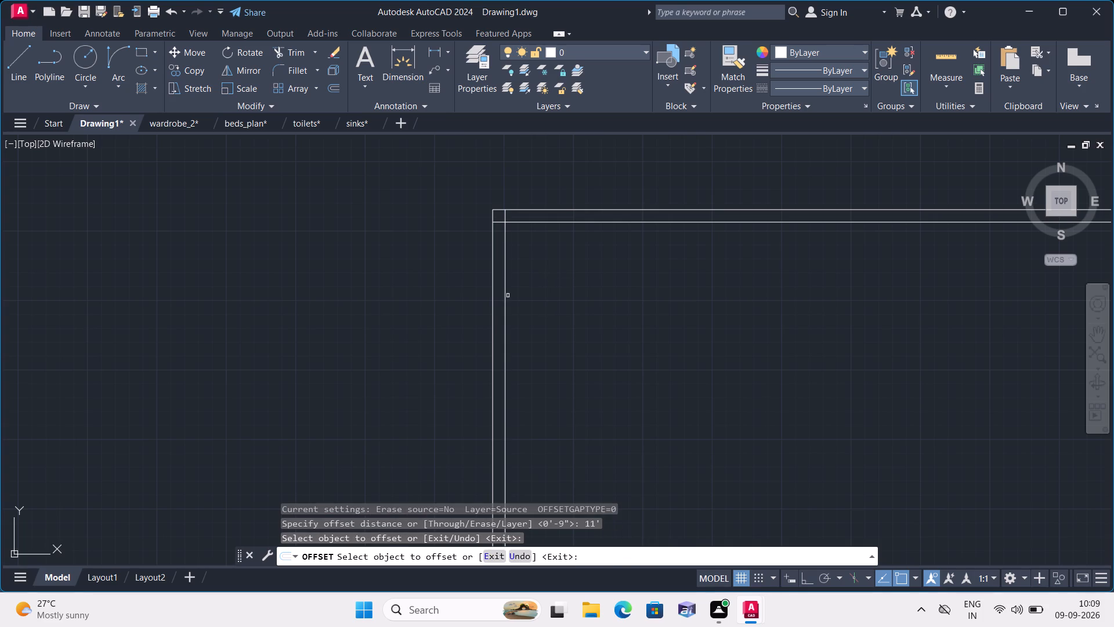
click(506, 305)
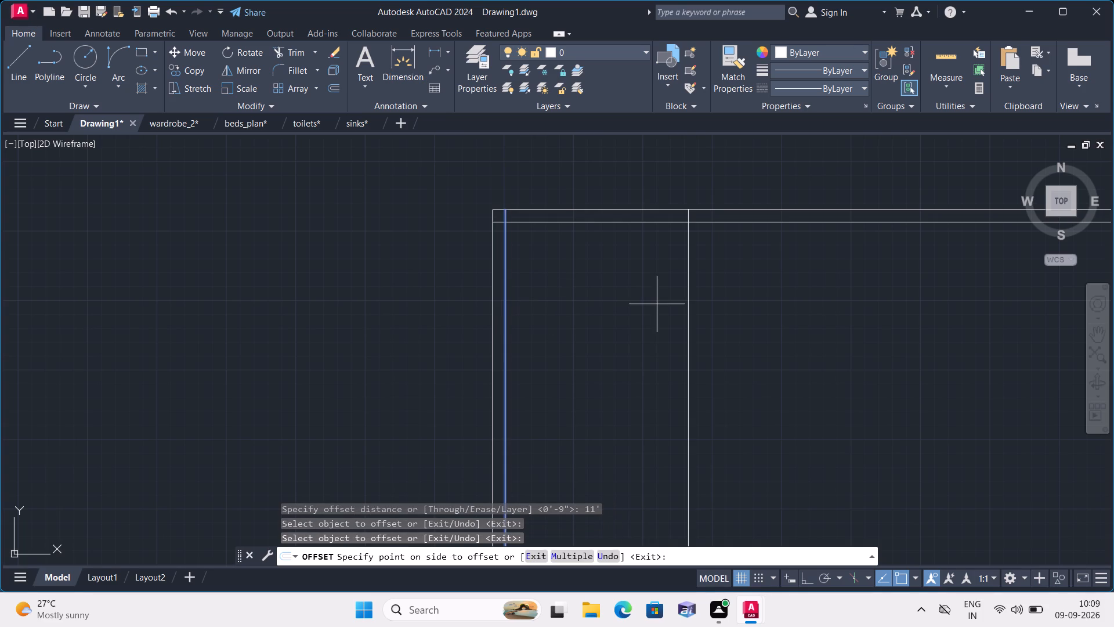
click(657, 304)
key(space)
Offset the vertical line at the first room's right edge 4.5" to the right as a partition wall.
key(space)
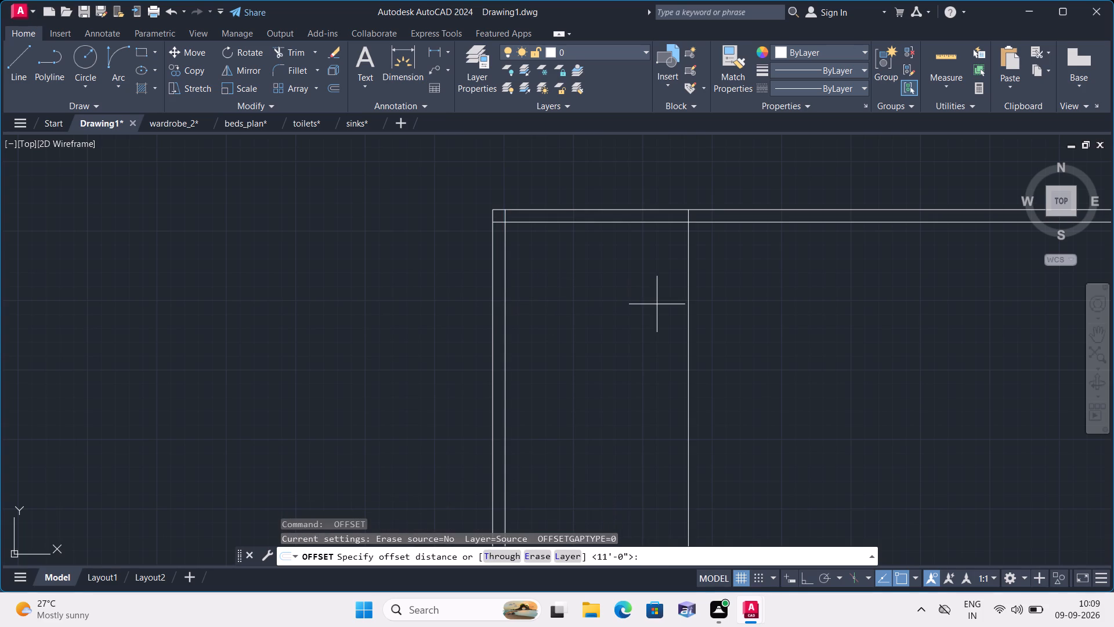
text(4.5")
key(space)
click(688, 334)
click(772, 330)
scroll(772, 330, down, 1)
middle_drag(793, 330, 739, 338)
key(space)
Offset the right face of the first partition wall 5' to the right for the middle space.
key(space)
text(5')
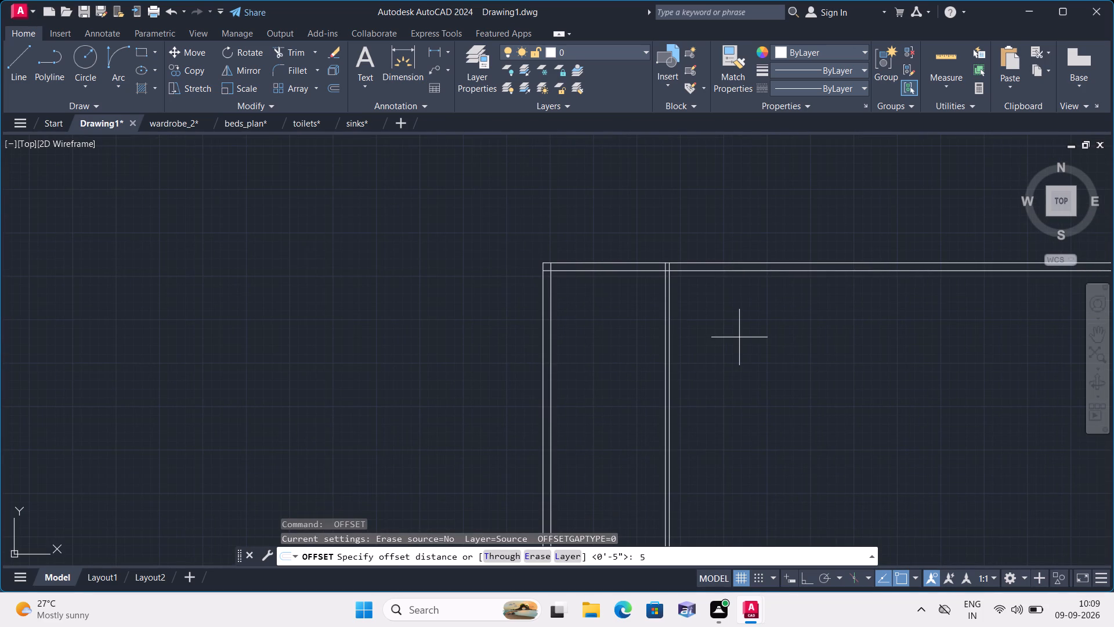
key(space)
scroll(691, 347, up, 1)
click(657, 363)
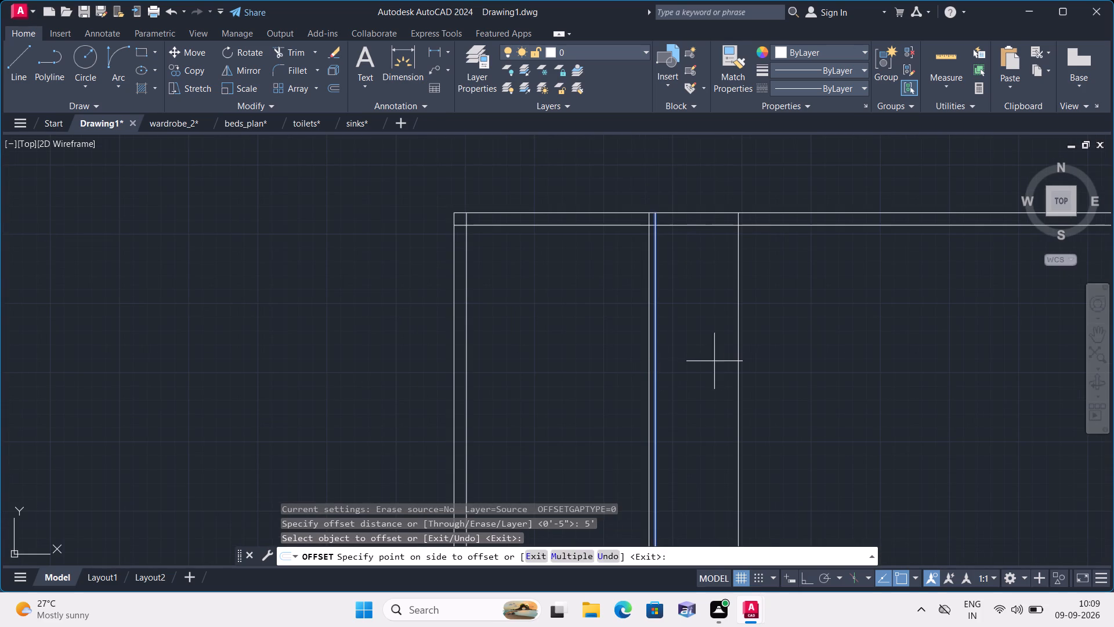
click(722, 361)
key(space)
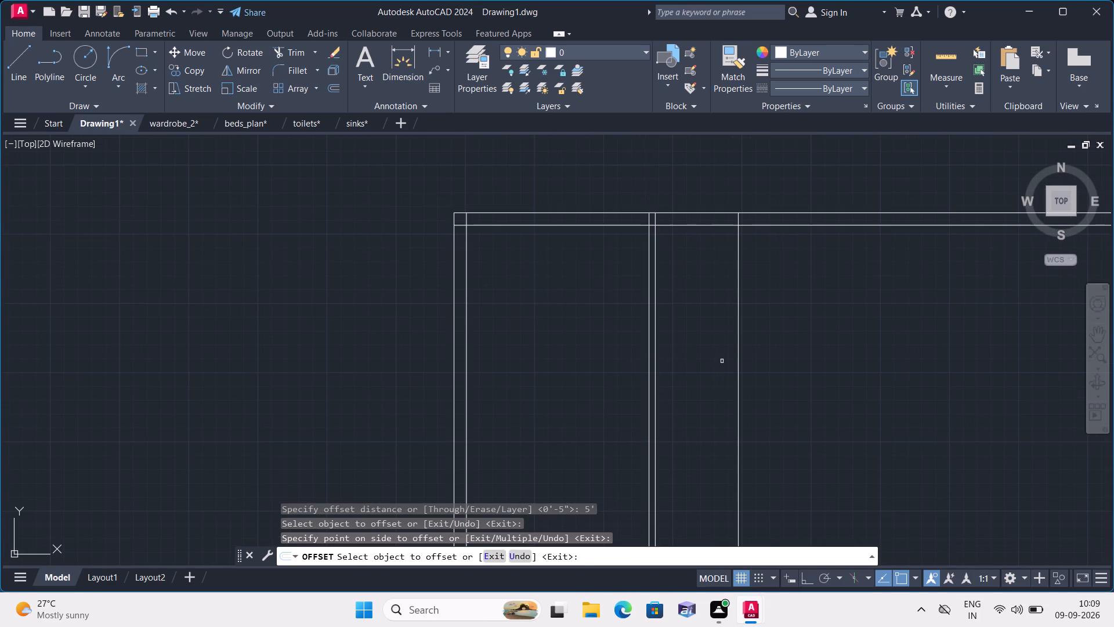
Offset the vertical line at the middle space's right edge 4.5" to the right as a second partition wall.
key(space)
text(4.5")
key(space)
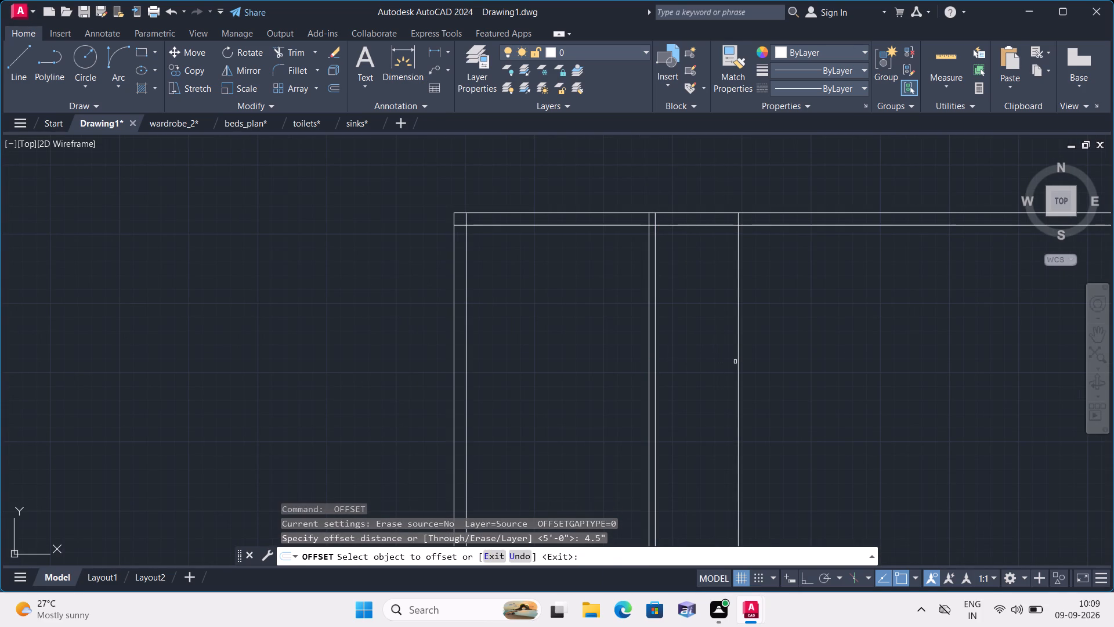
click(737, 366)
click(766, 355)
key(space)
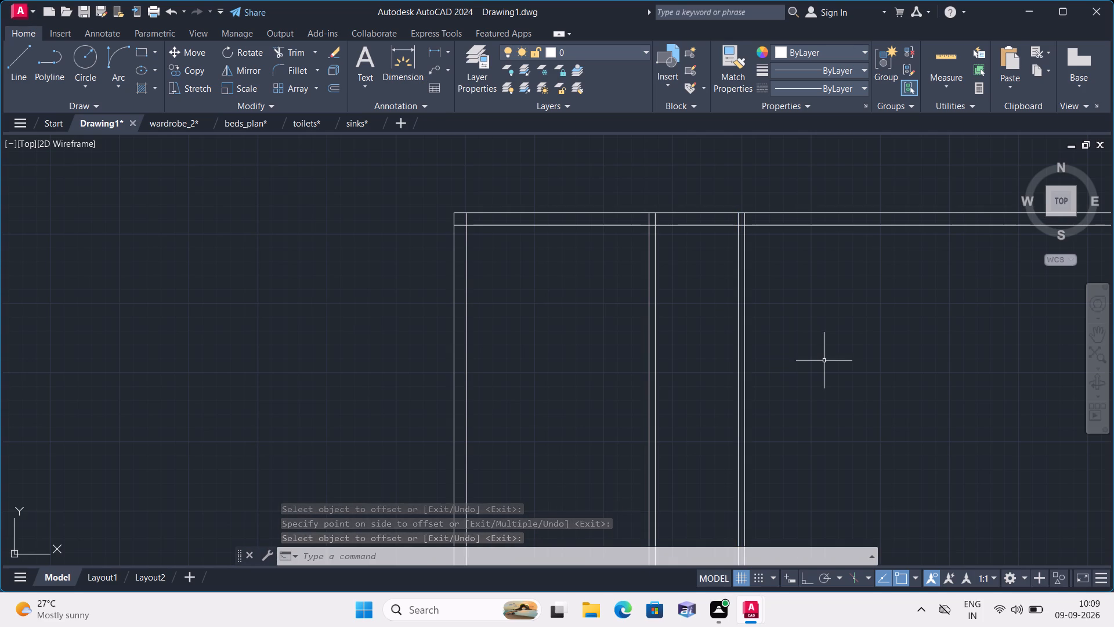
Offset the right face of the second partition wall 8' to the right to set the third space's width.
key(space)
key(8)
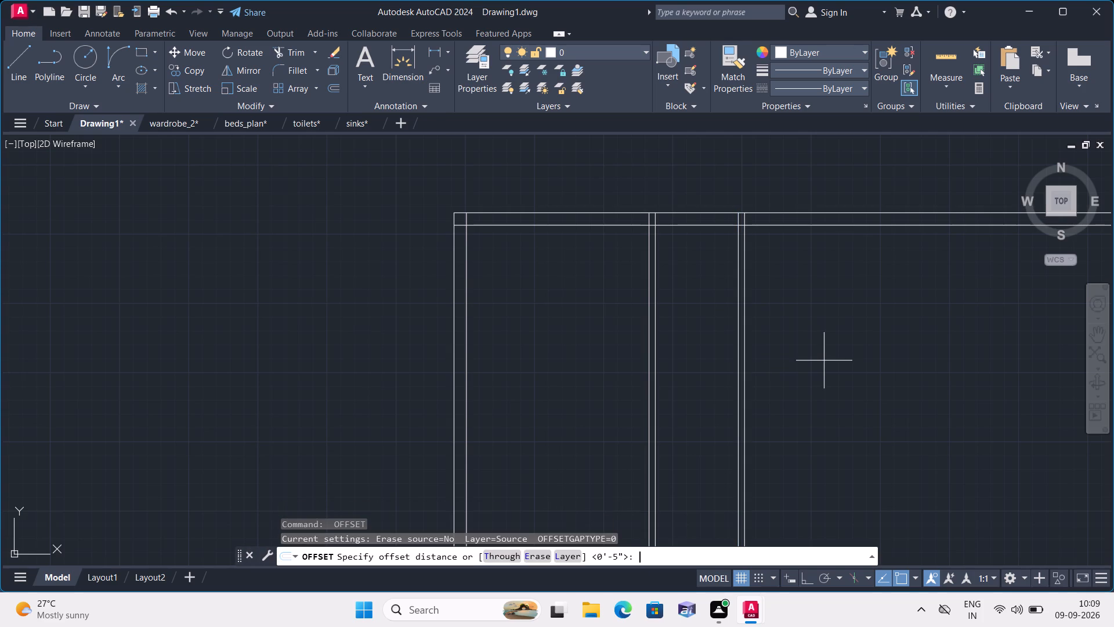
key(apostrophe)
key(space)
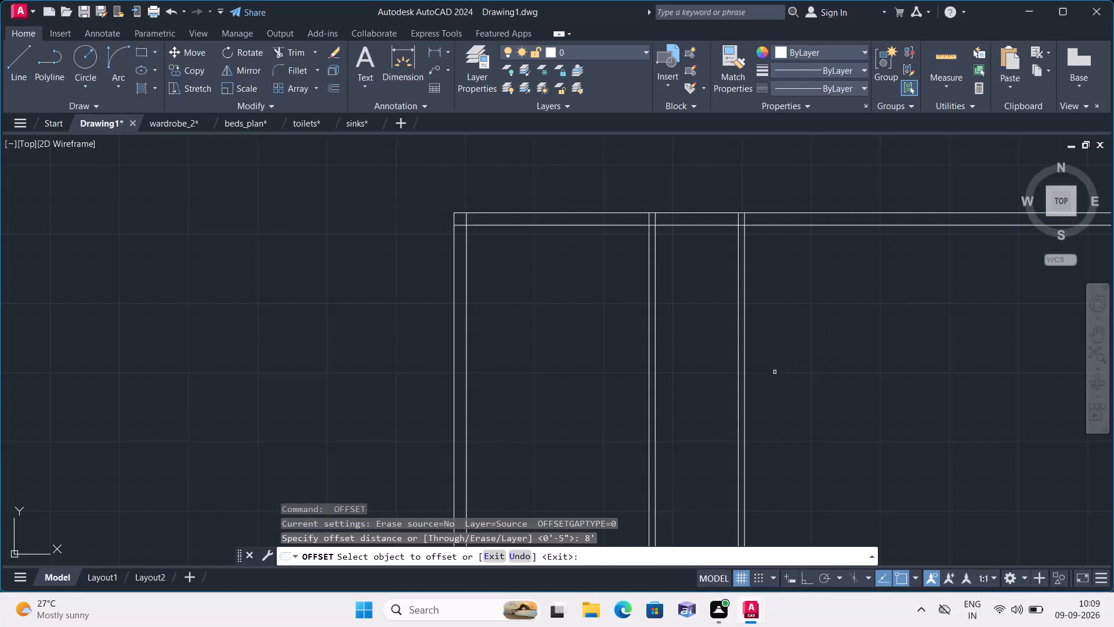
click(746, 385)
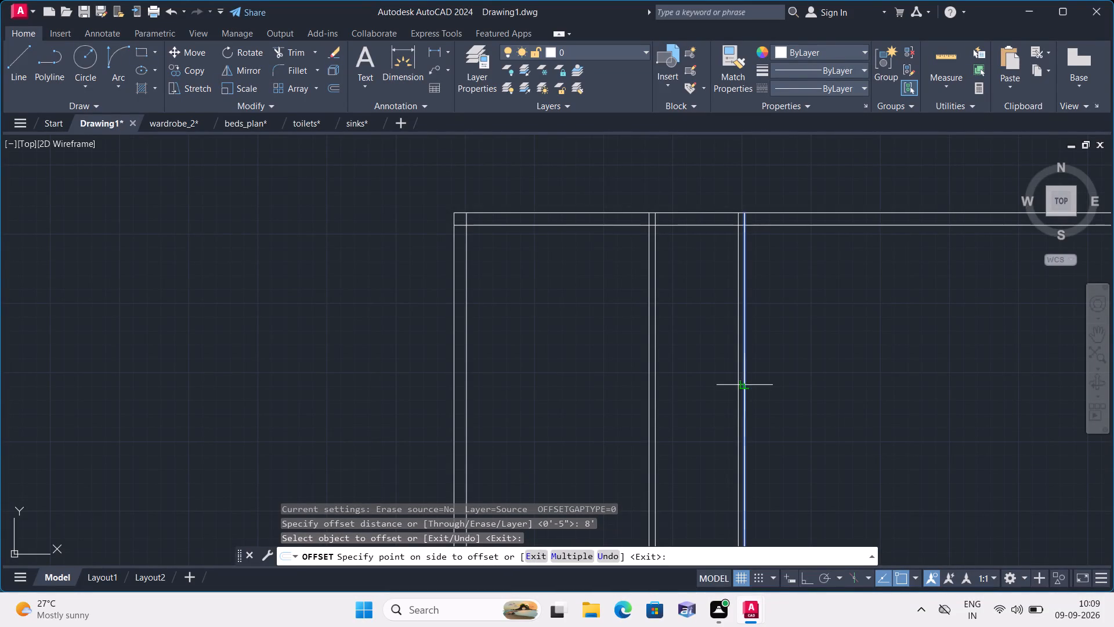
click(823, 359)
key(space)
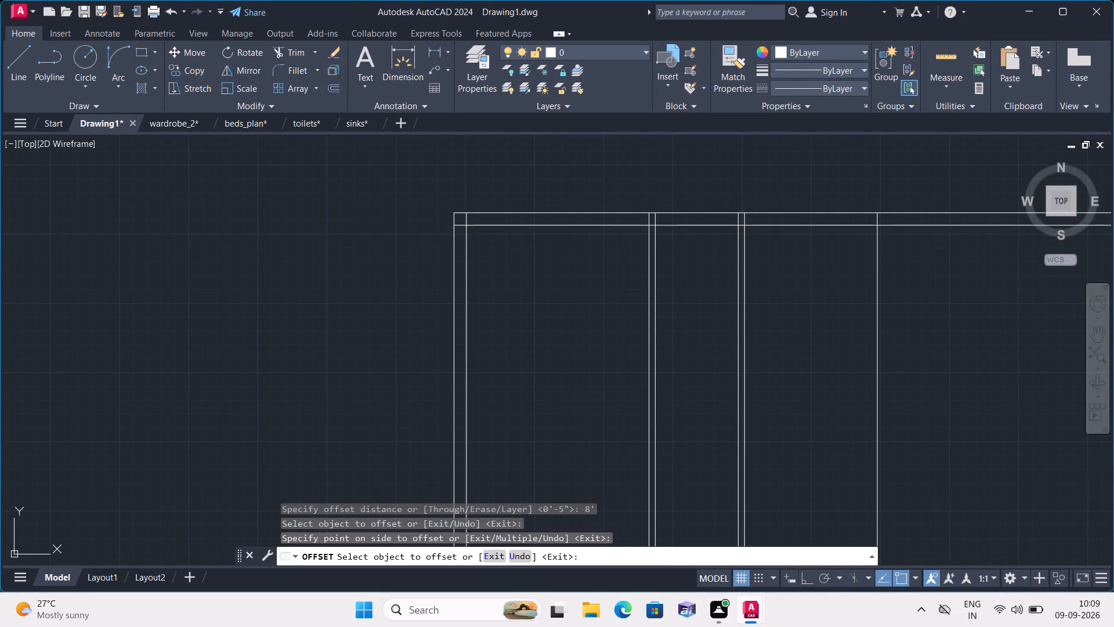
Offset the rightmost vertical line 9" outward to form the right outer wall.
key(space)
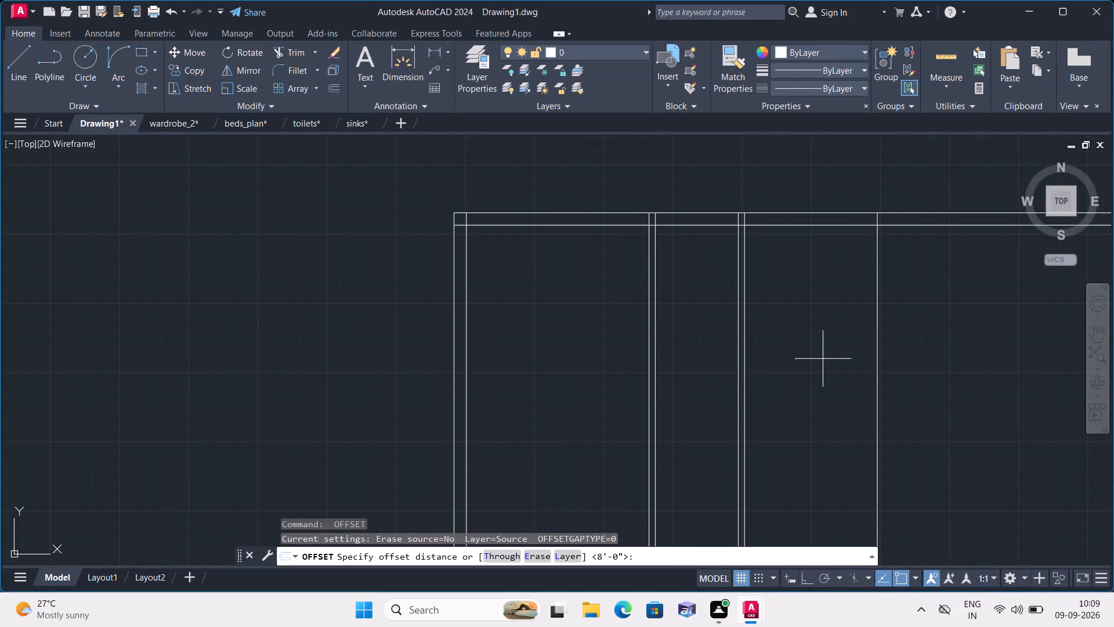
key(9)
key(shift+quotedbl)
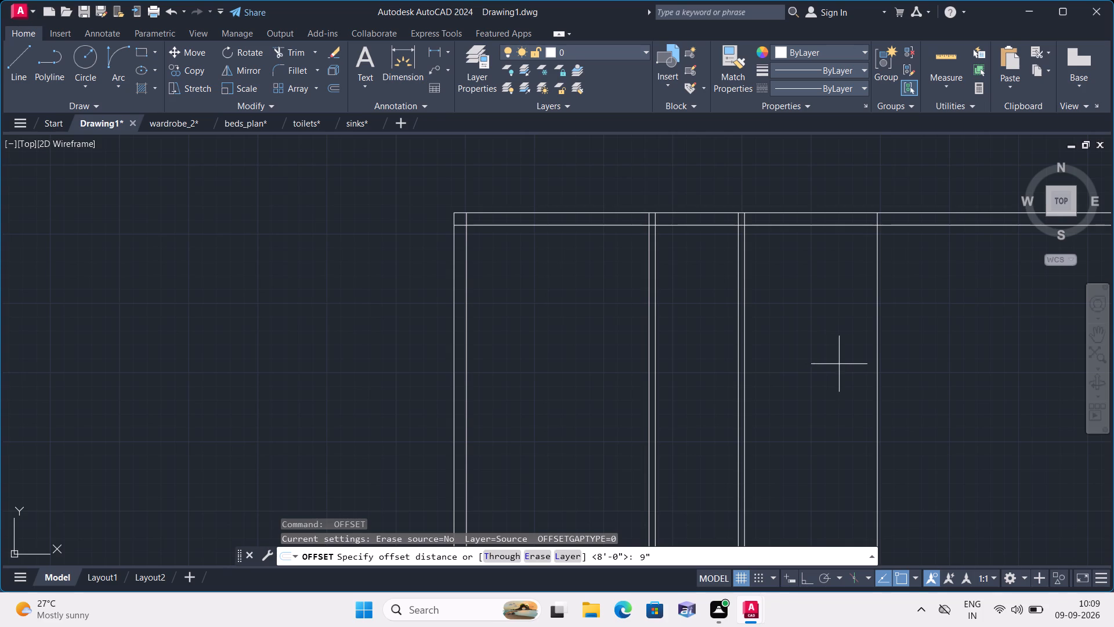
key(space)
click(877, 370)
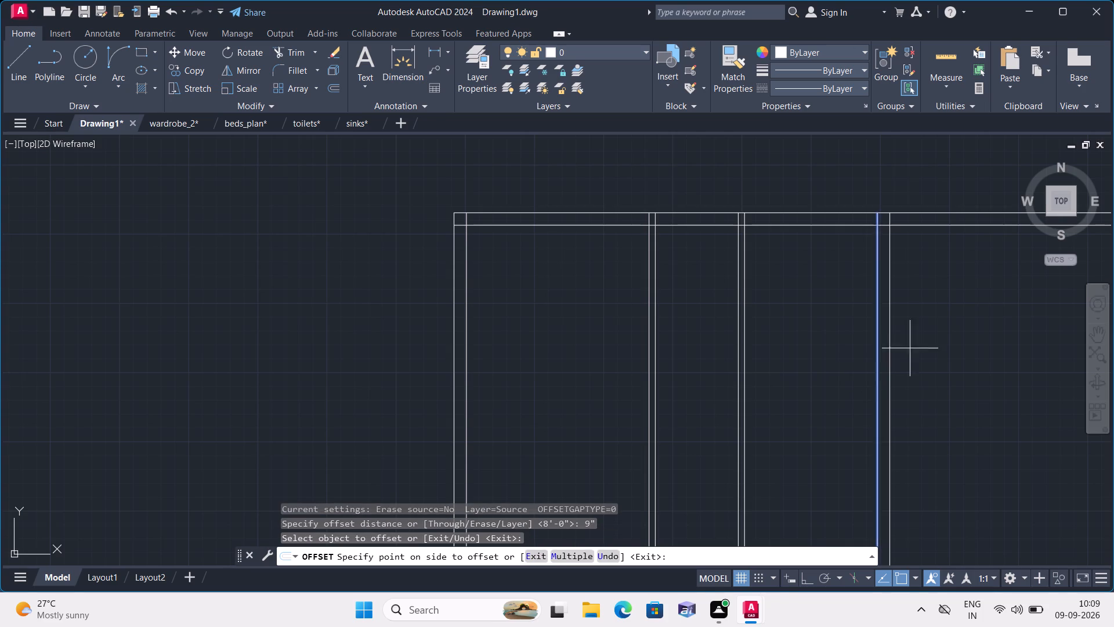
click(910, 348)
key(Escape)
Trim both top wall lines where they extend beyond the right outer wall.
text(trim)
key(space)
drag(961, 333, 937, 281)
click(889, 192)
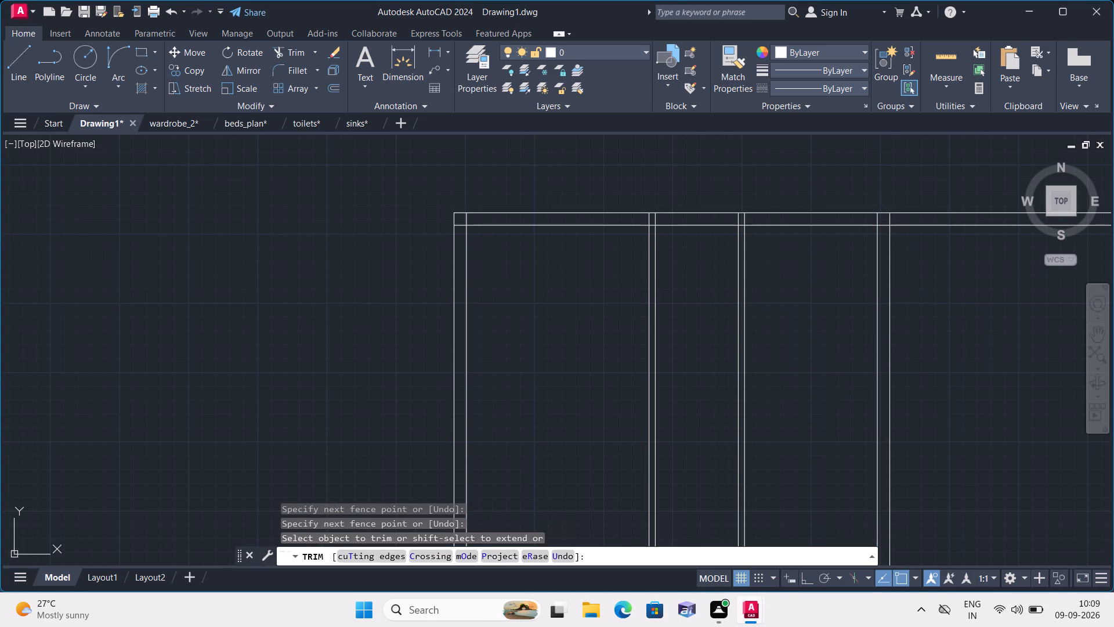
click(943, 251)
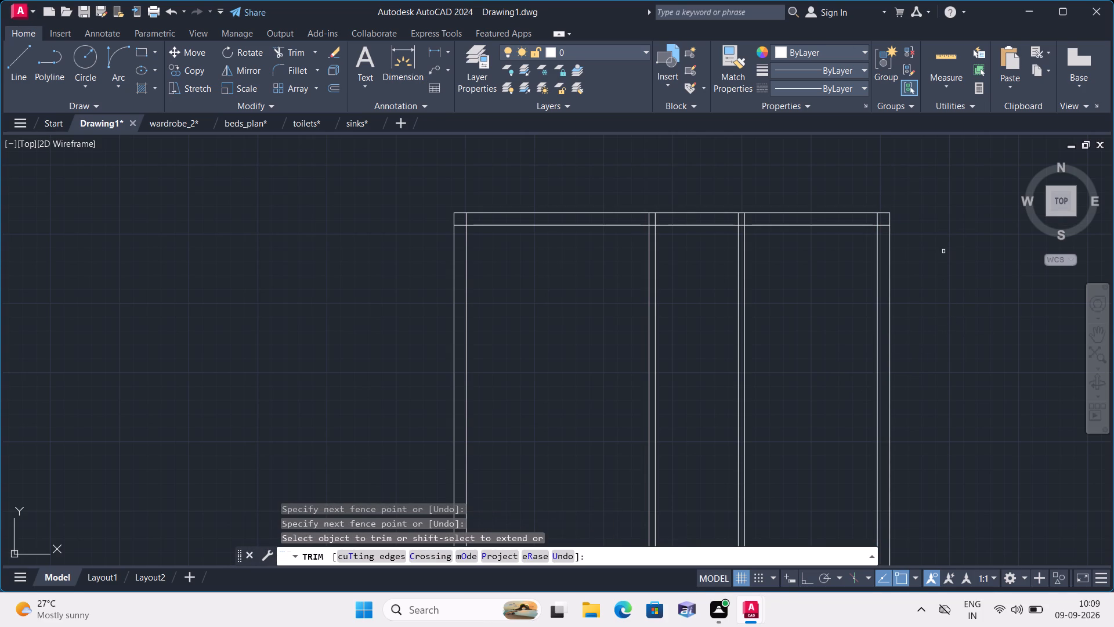
middle_drag(952, 282, 902, 246)
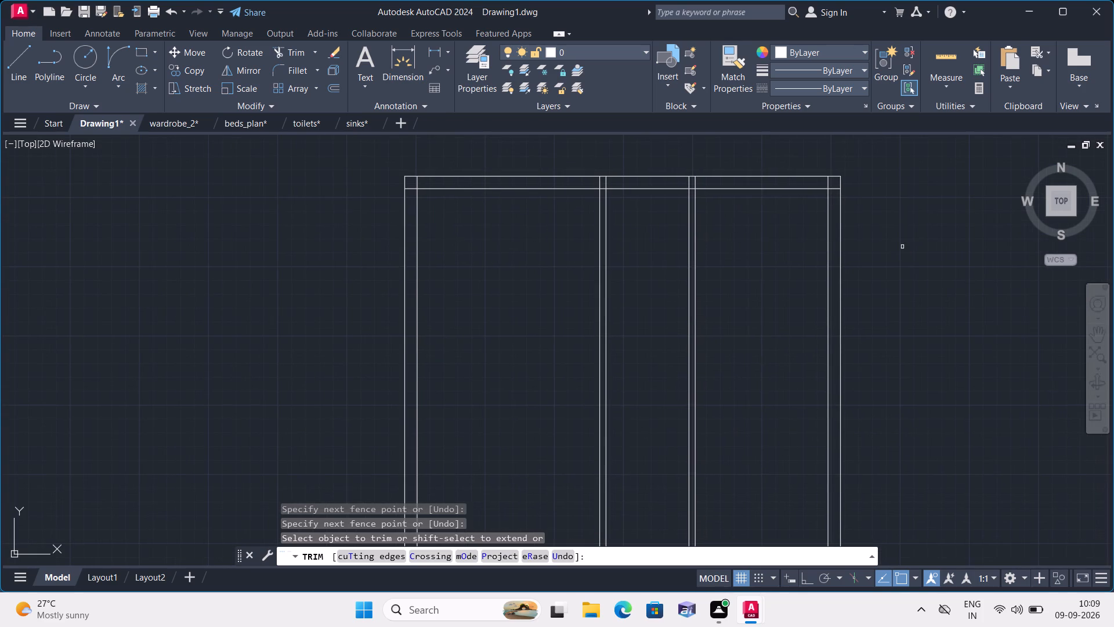
key(Escape)
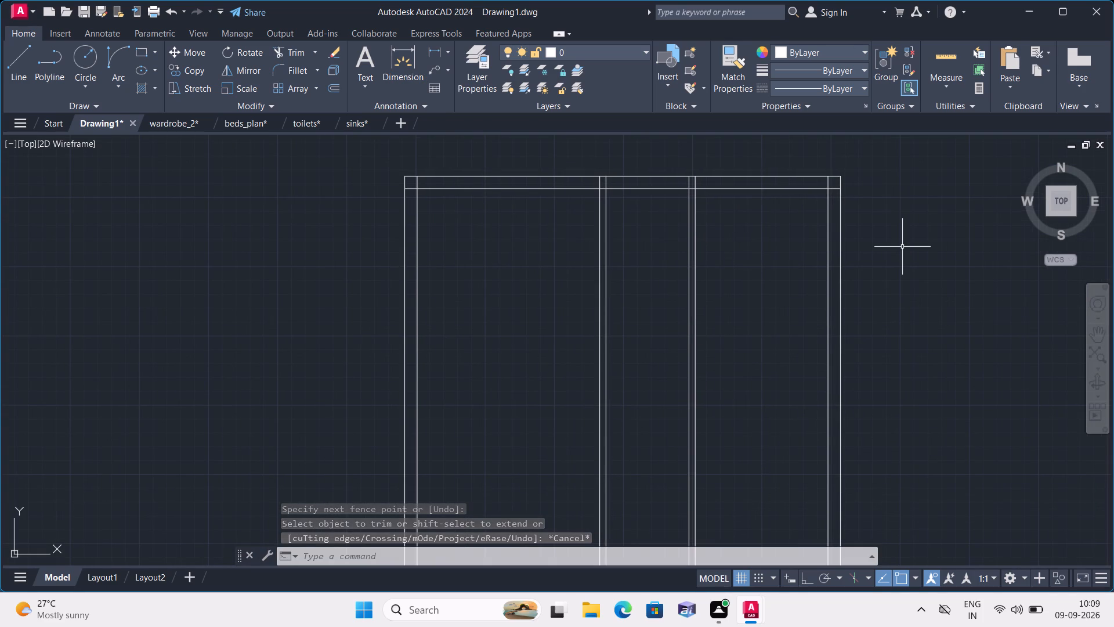
Offset the inner line of the top wall 4' downward.
text(offset)
key(space)
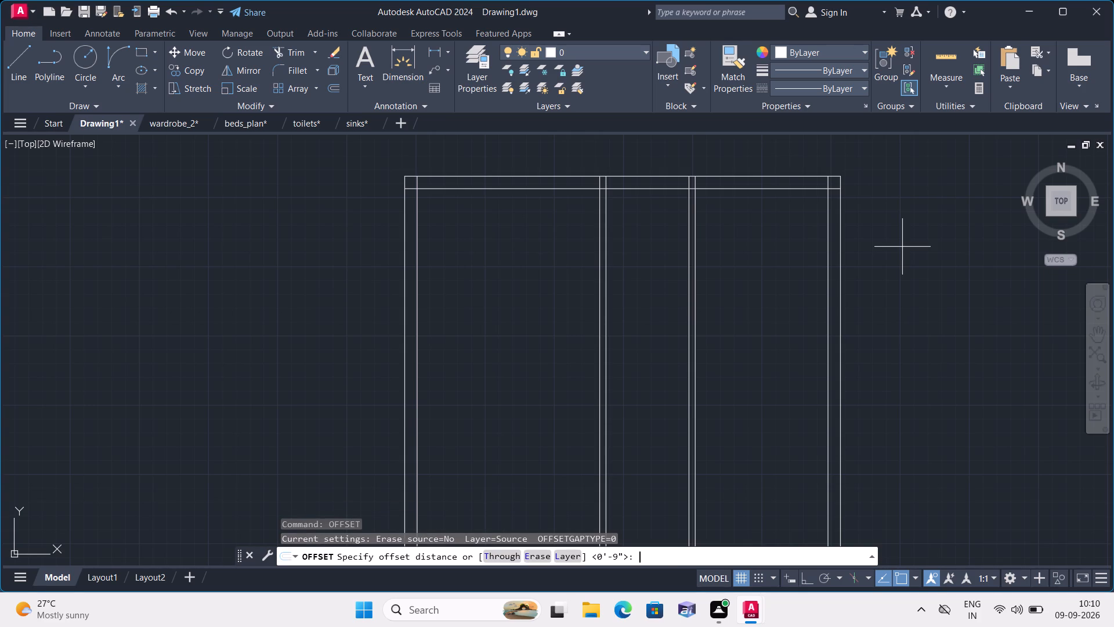
key(4)
key(apostrophe)
key(space)
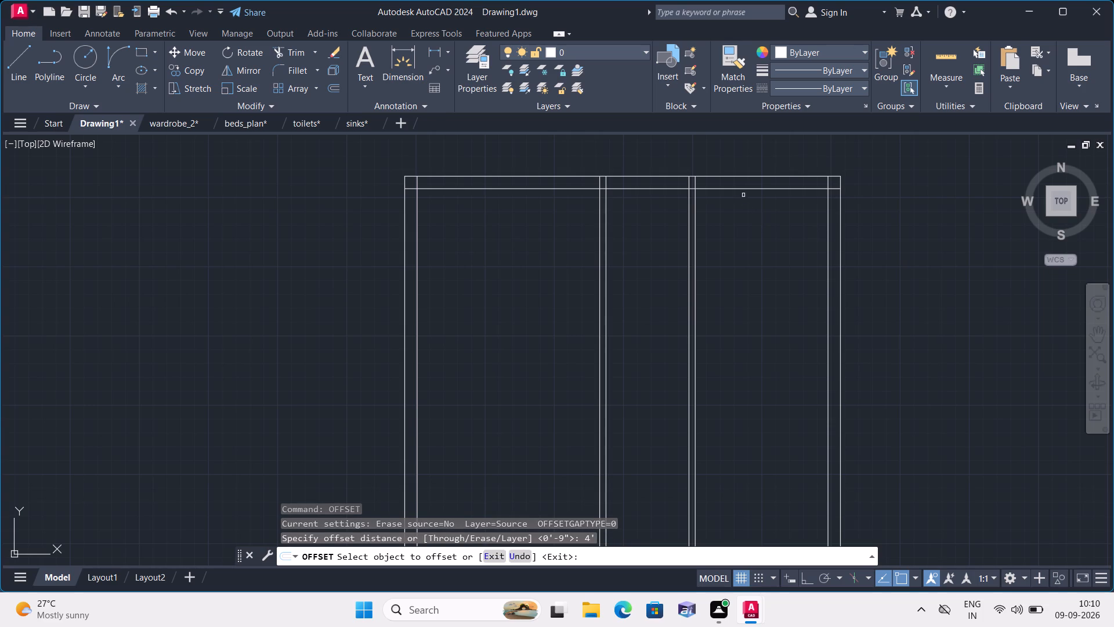
click(743, 190)
click(749, 280)
key(space)
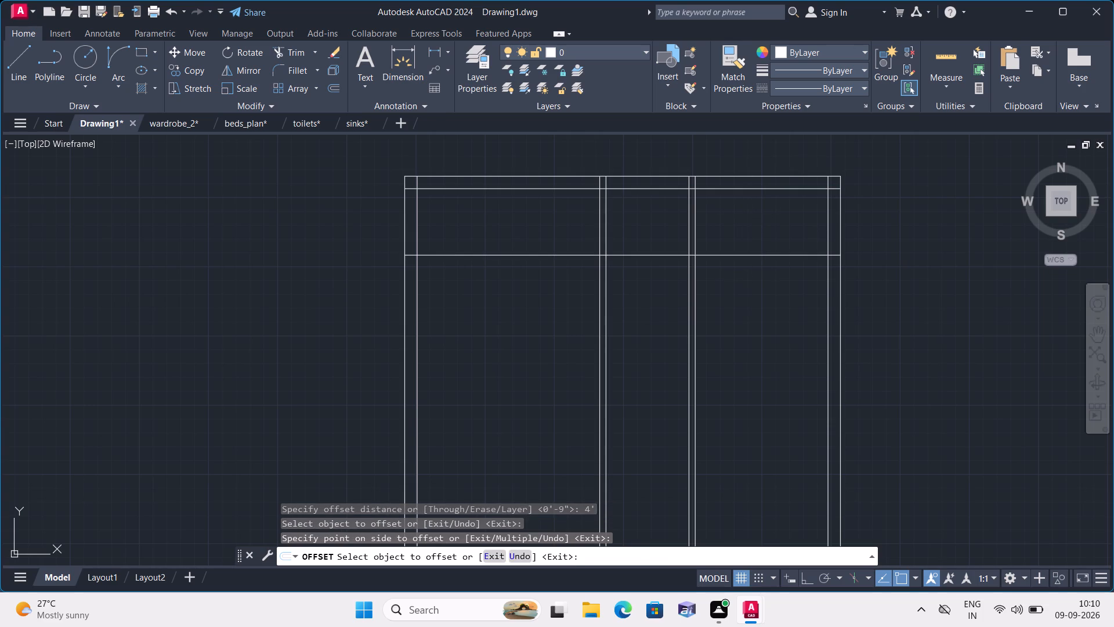
Offset the horizontal line 4' below the top wall 4.5" downward to form a horizontal partition wall.
key(space)
text(4.5")
key(space)
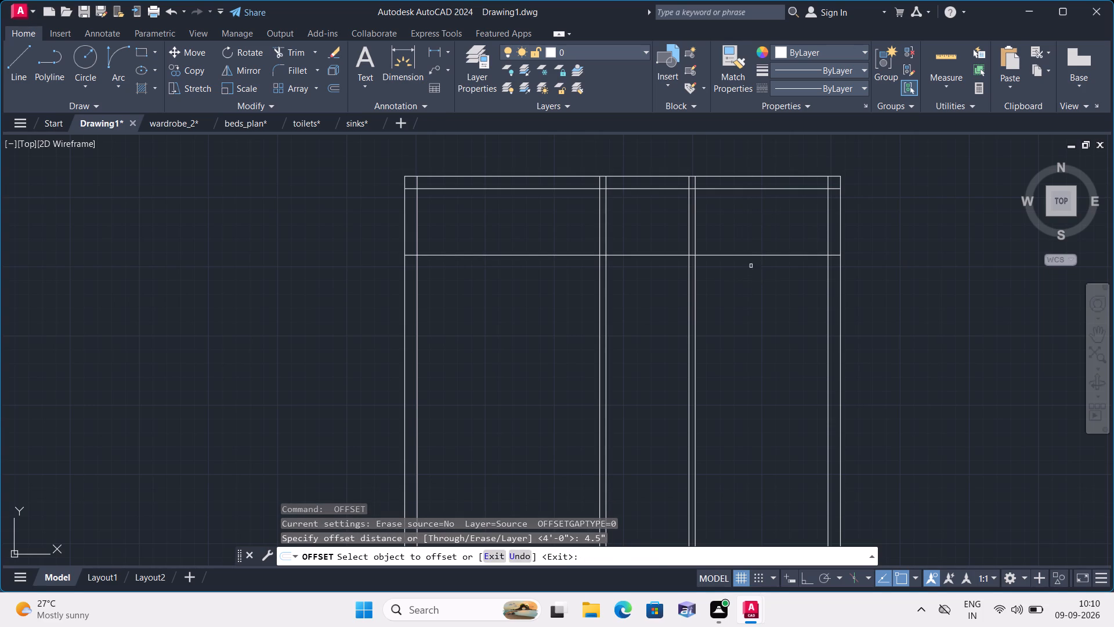
click(751, 257)
click(761, 289)
key(space)
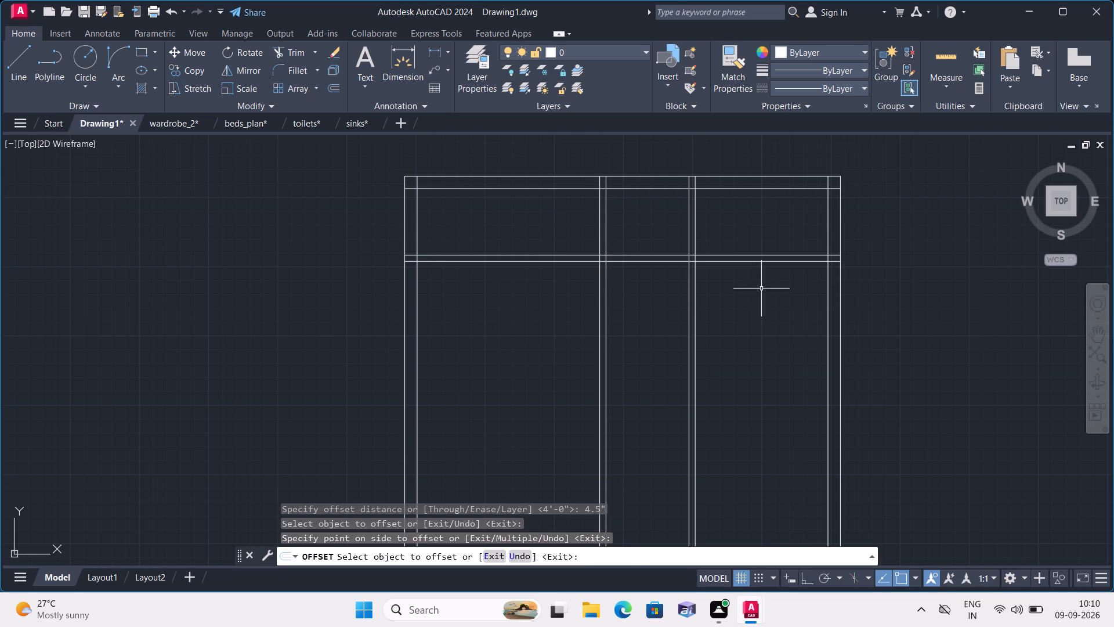
Offset the inner line of the top wall 8' downward for a second horizontal partition.
key(space)
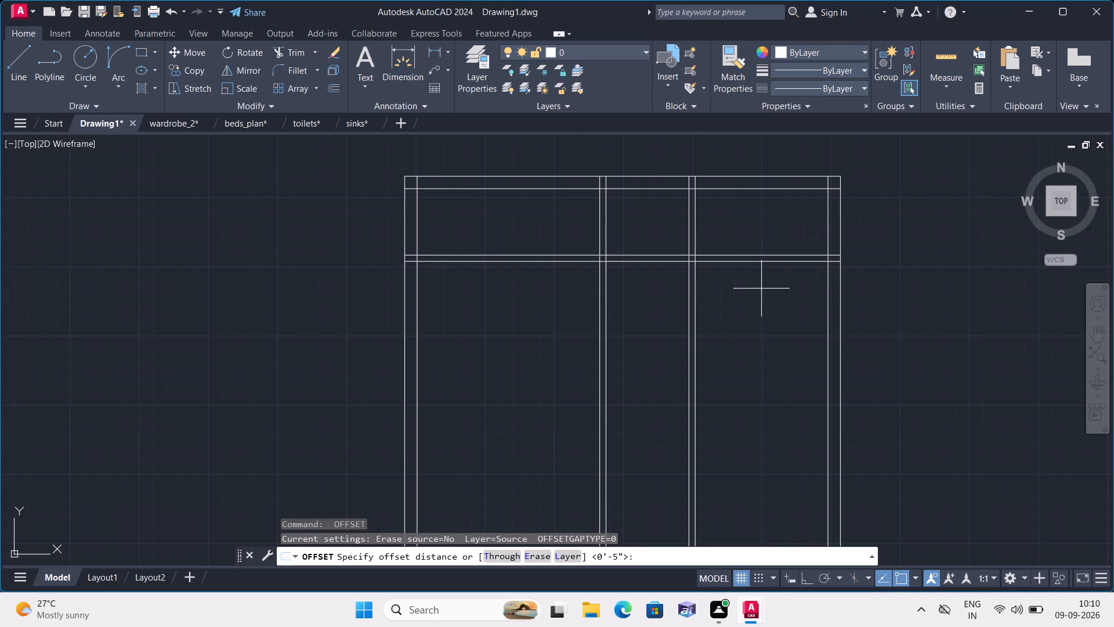
text(8')
key(space)
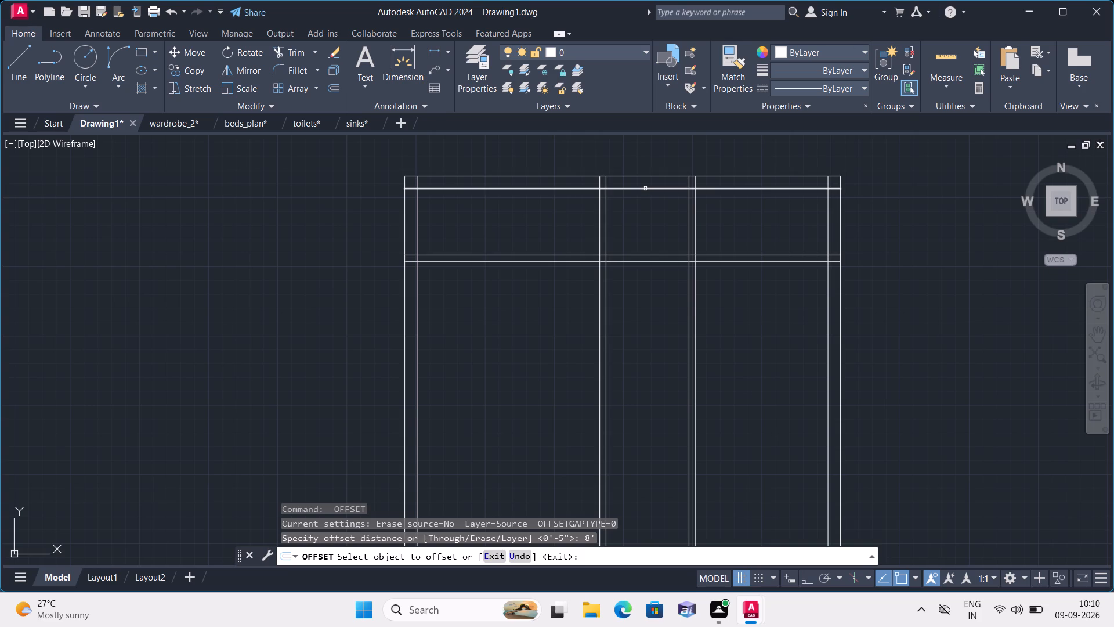
click(645, 189)
click(649, 354)
key(space)
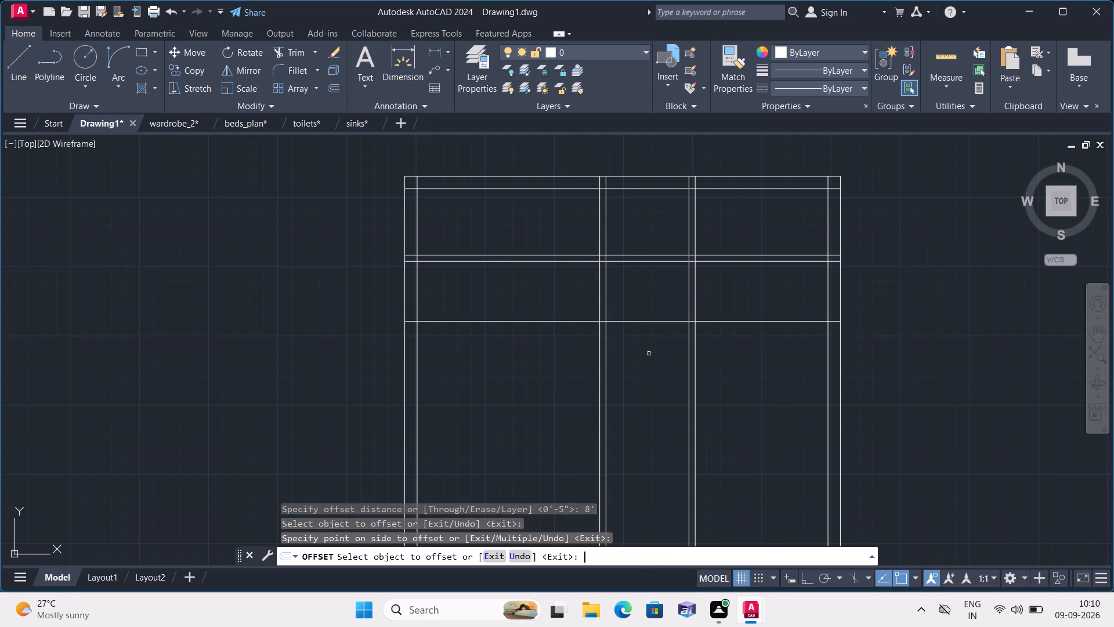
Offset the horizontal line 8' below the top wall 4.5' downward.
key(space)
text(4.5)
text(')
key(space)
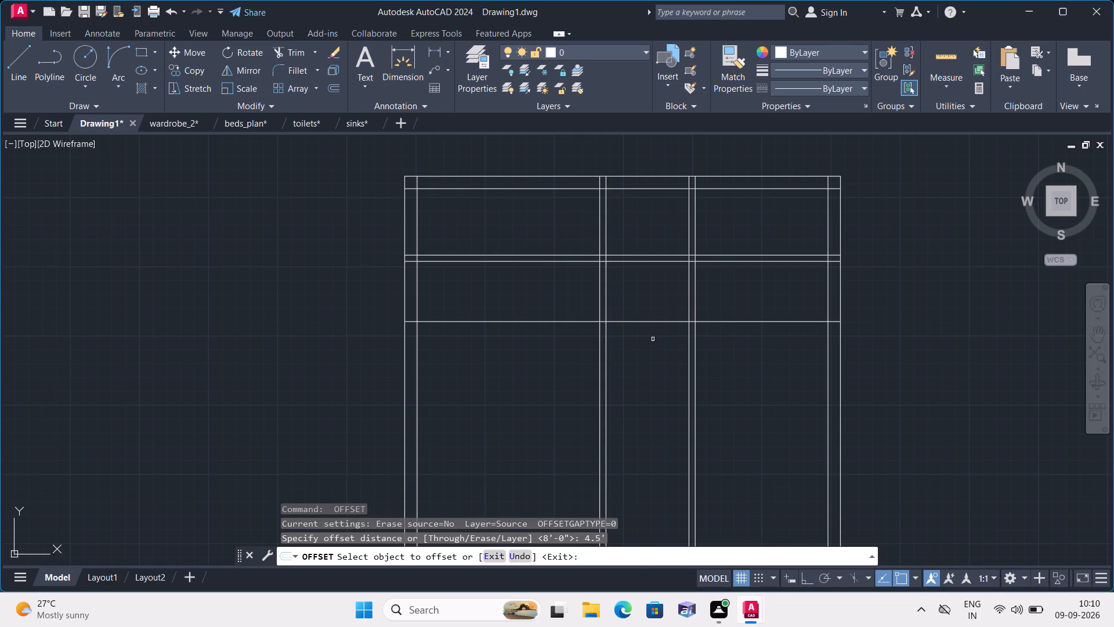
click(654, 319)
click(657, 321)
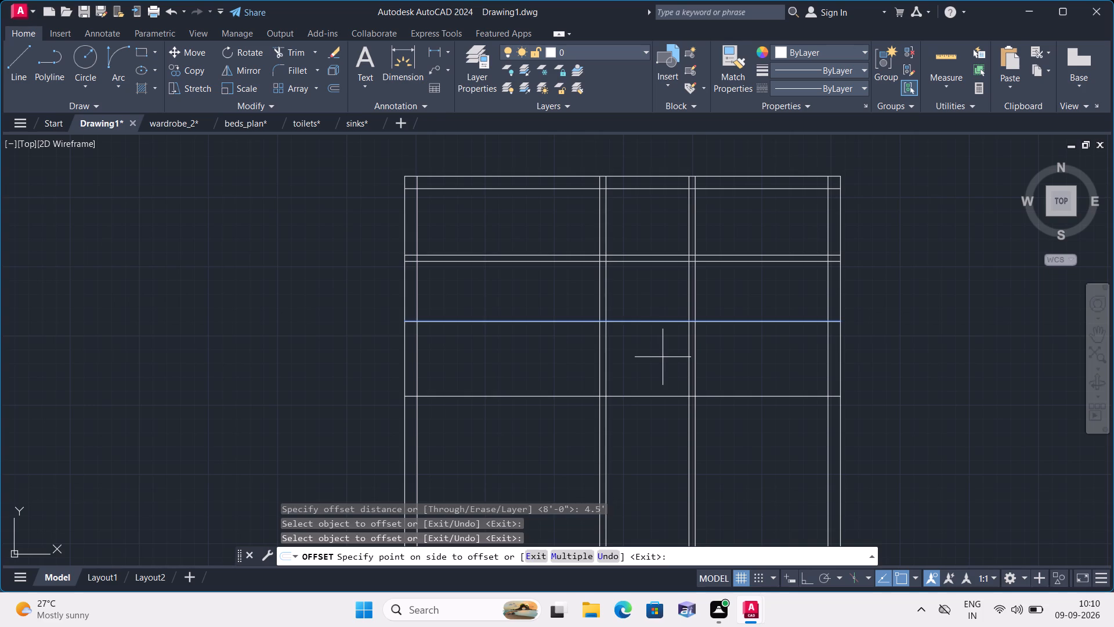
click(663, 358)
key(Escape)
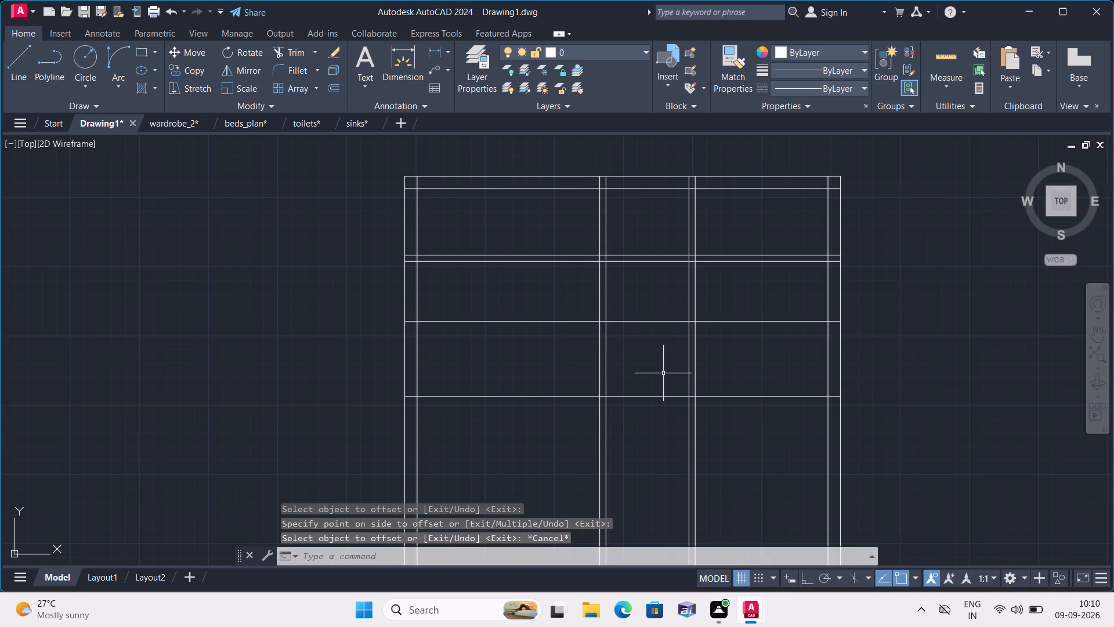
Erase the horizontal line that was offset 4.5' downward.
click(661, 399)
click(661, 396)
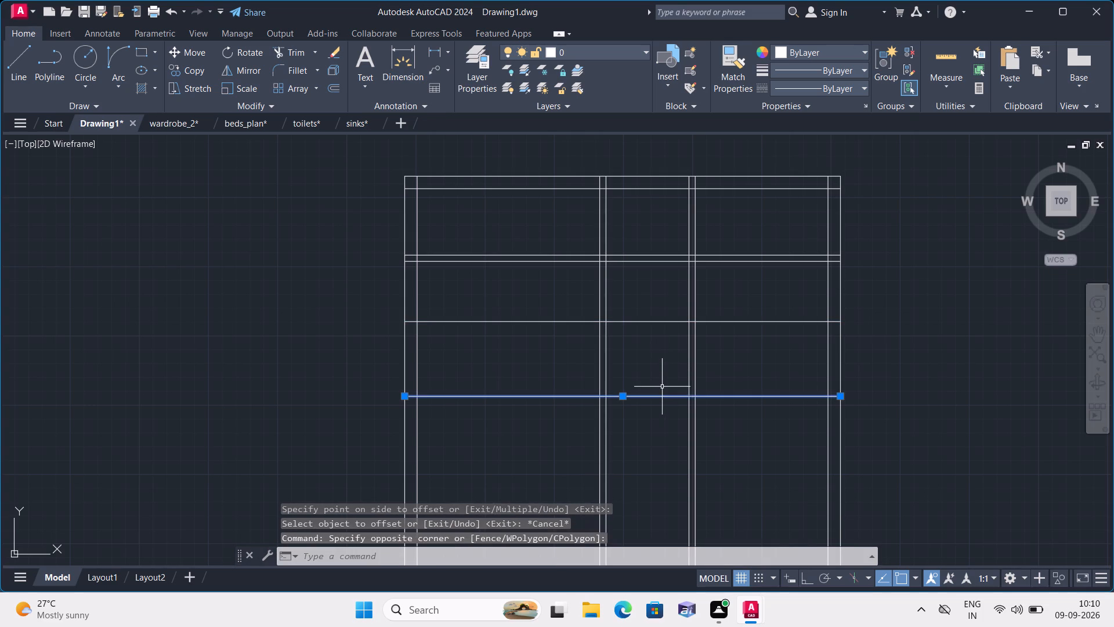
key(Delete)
Trim both lines of the upper horizontal partition out of the middle and left spaces.
text(trim)
key(space)
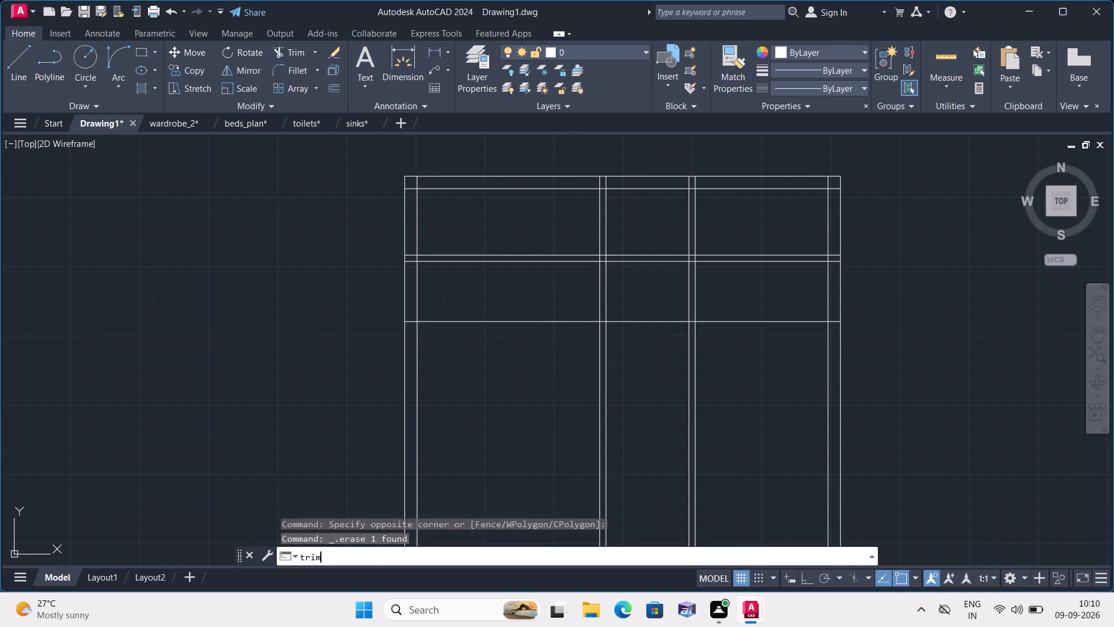
click(635, 236)
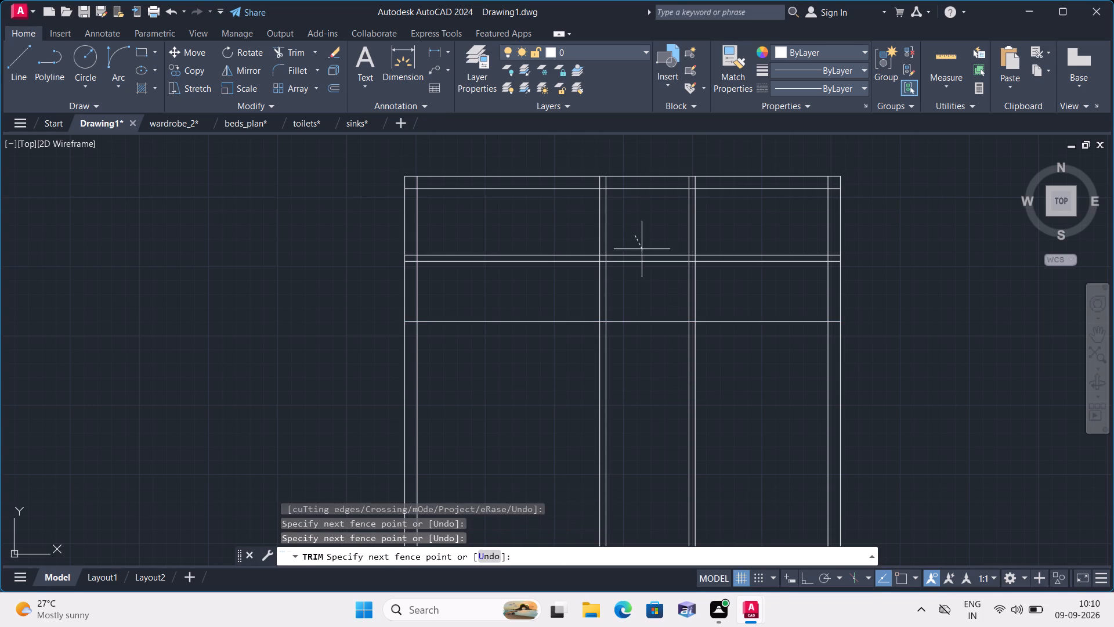
click(646, 278)
drag(517, 234, 516, 240)
click(527, 287)
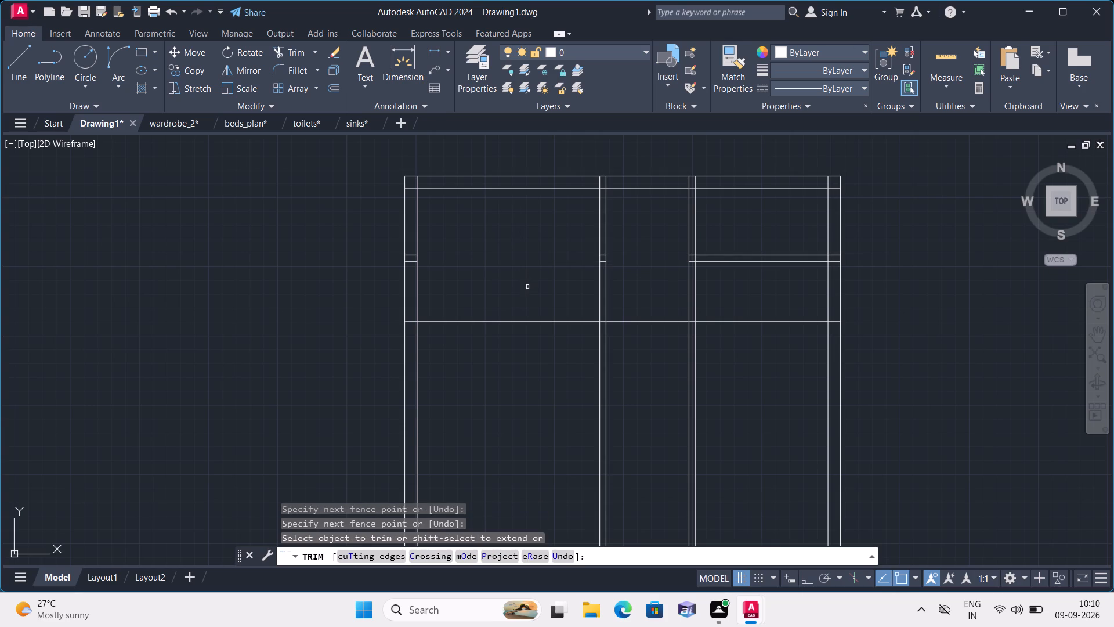
key(Escape)
Offset the horizontal line 8' below the top wall 4.5" downward to form the second horizontal partition.
key(o)
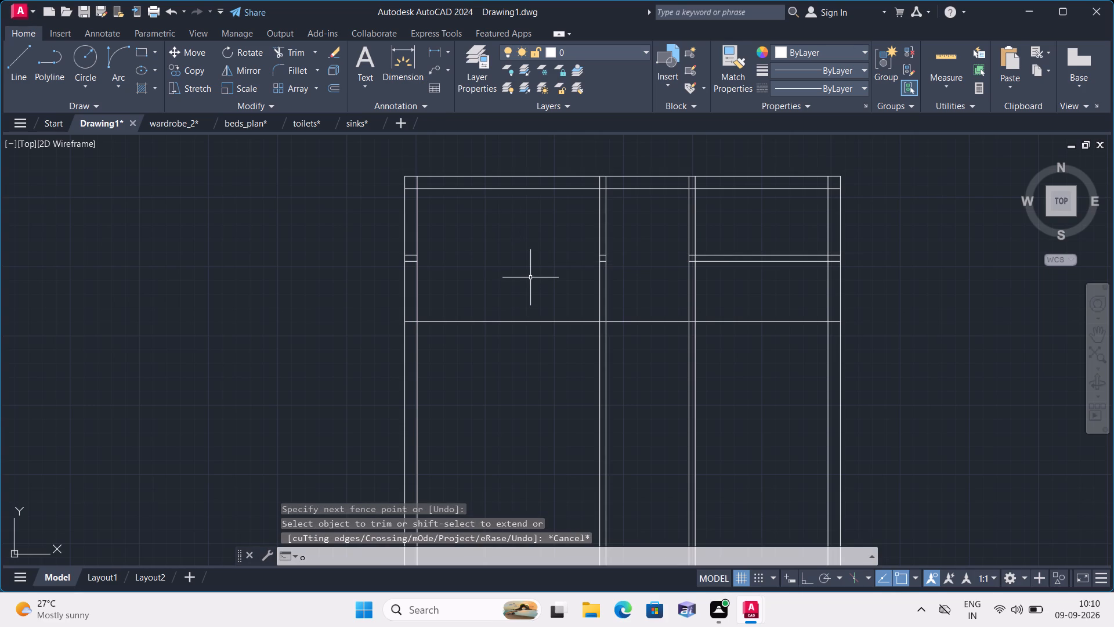
text(ffset 4.5)
key(shift+quotedbl)
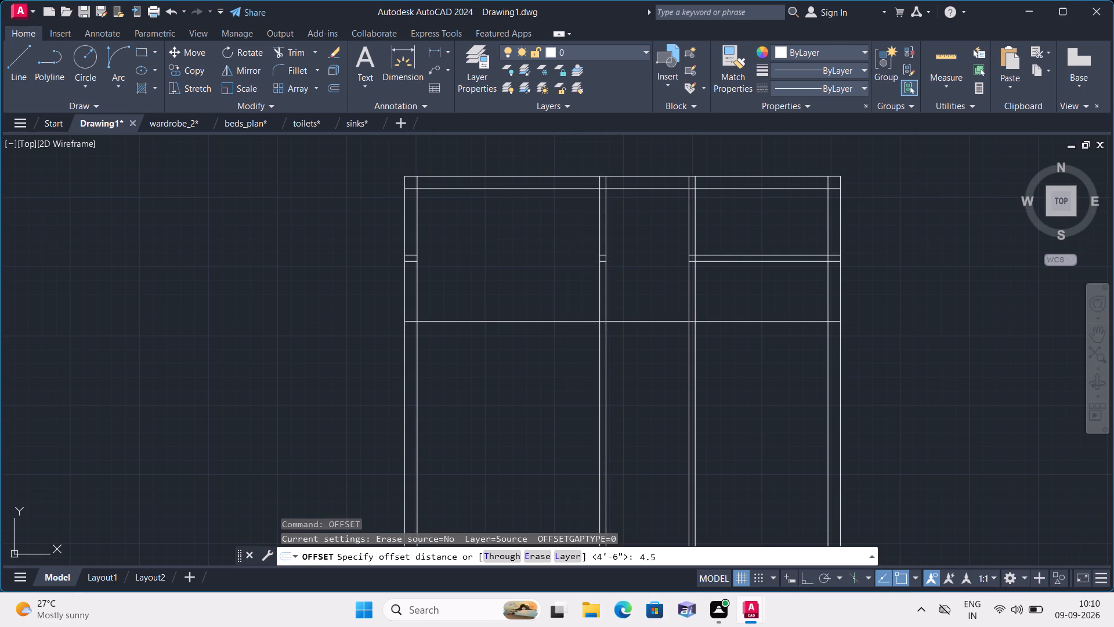
key(space)
click(635, 321)
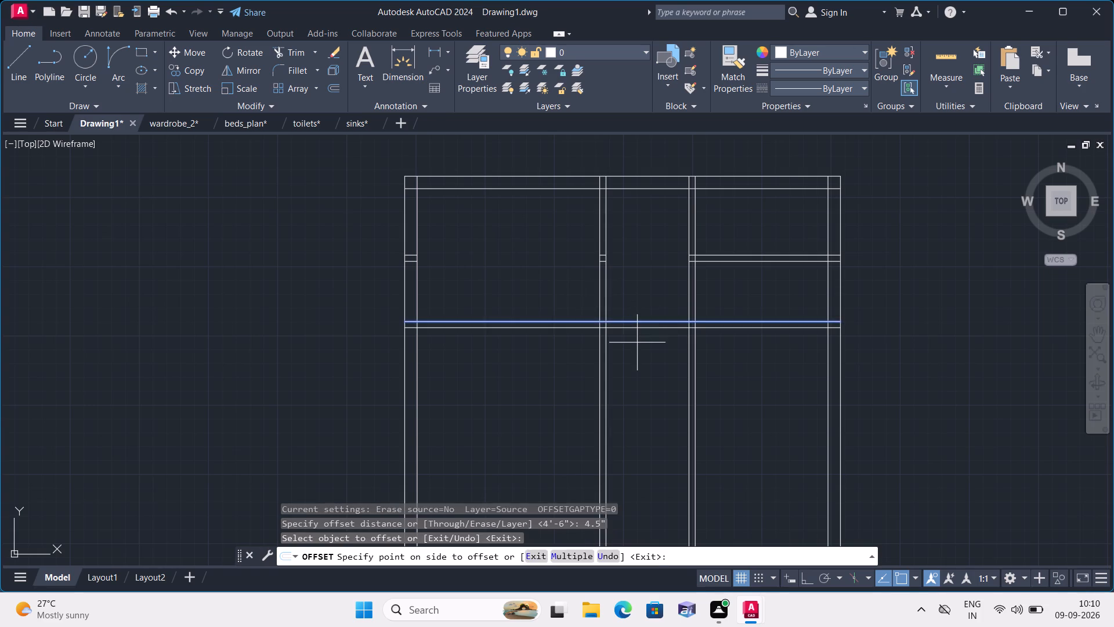
click(637, 343)
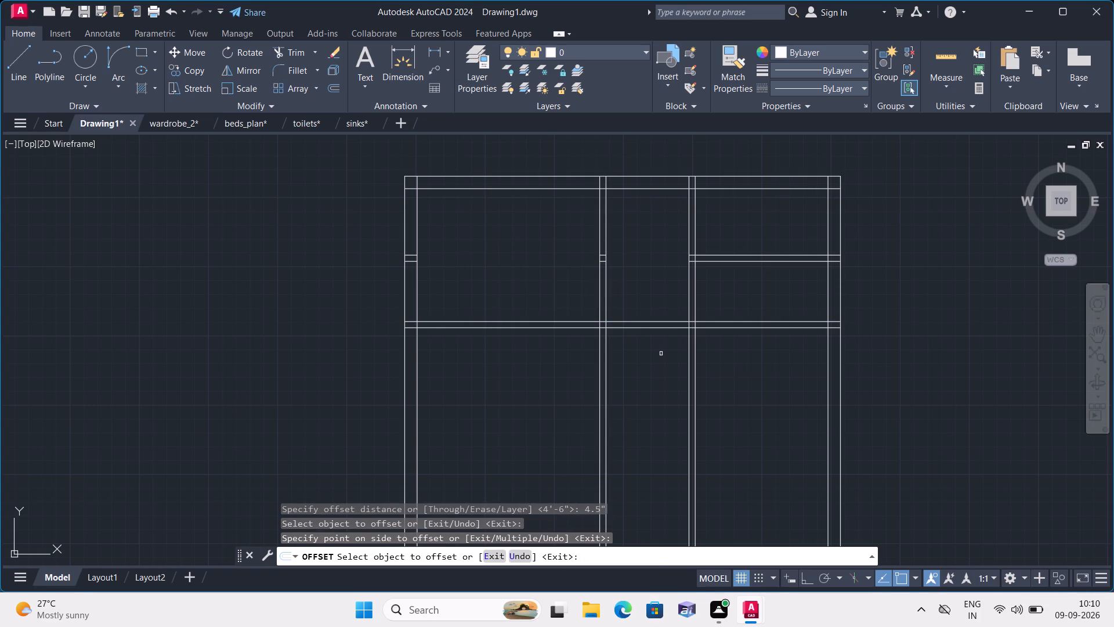
key(Escape)
Offset the lower line of the right space's upper partition 10' downward.
key(space)
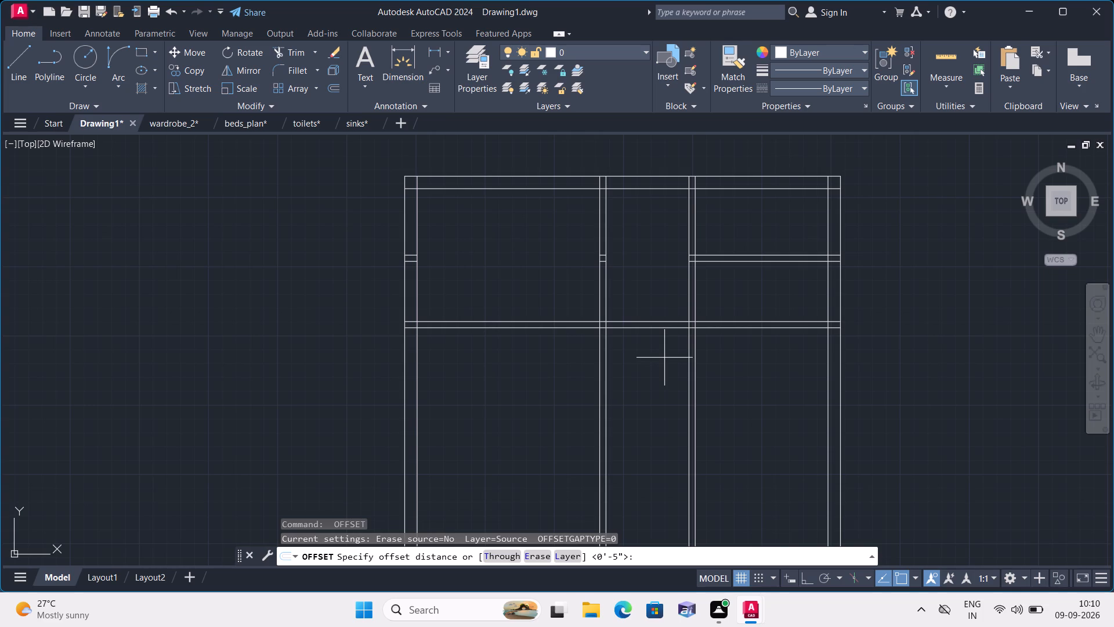
text(10')
key(space)
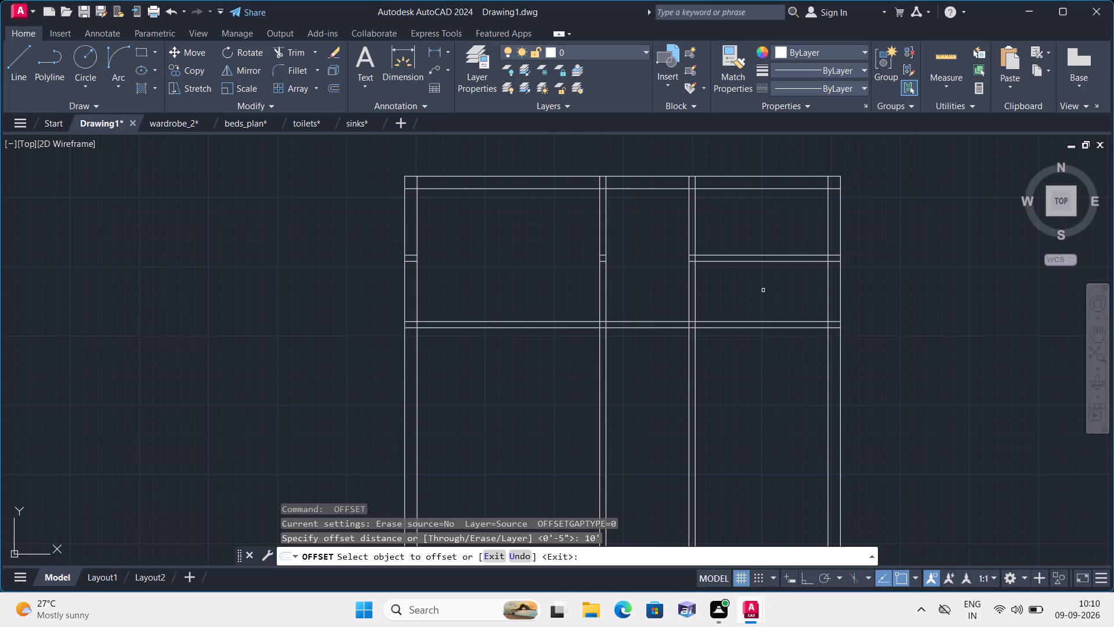
click(760, 262)
click(765, 393)
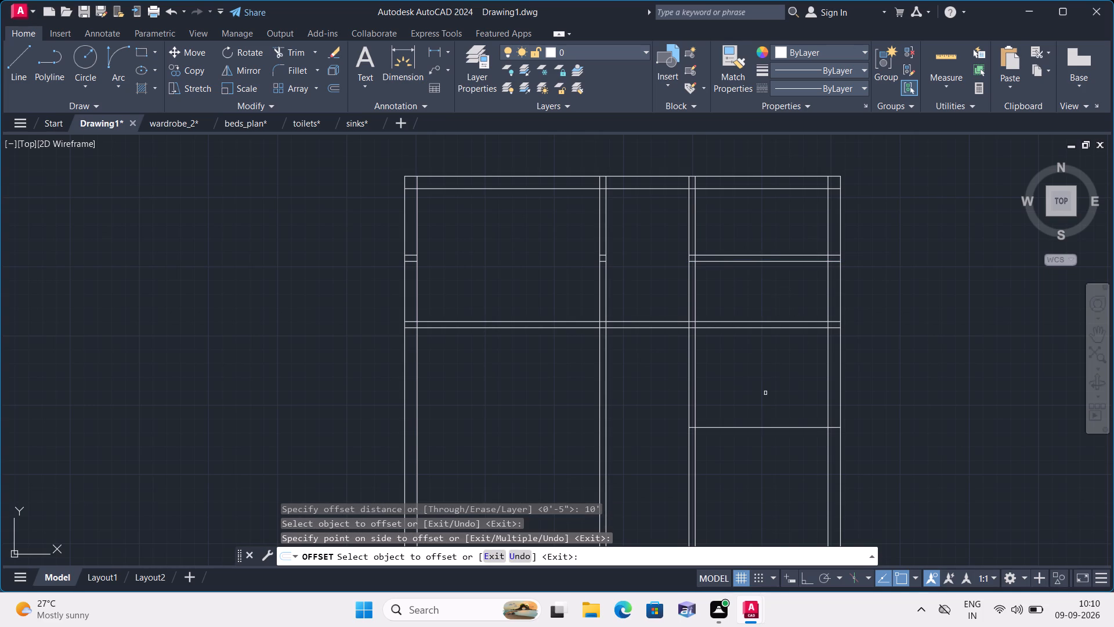
middle_drag(765, 393, 760, 353)
key(space)
Offset the right space's lowest horizontal line 4.5" downward to form its lower partition wall.
key(space)
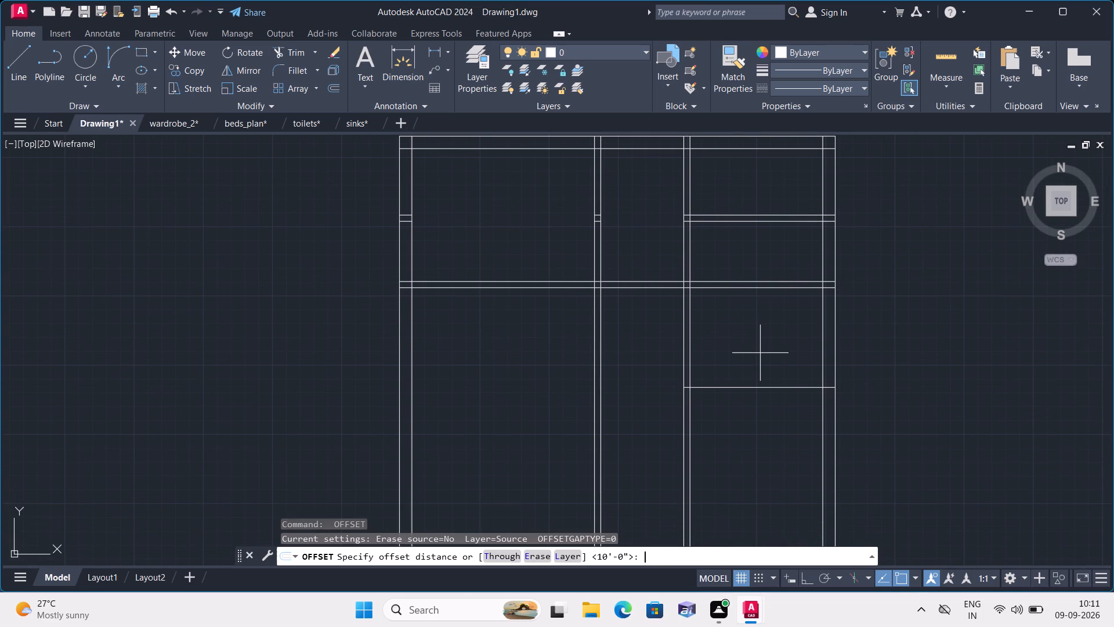
text(4.5")
key(space)
click(759, 387)
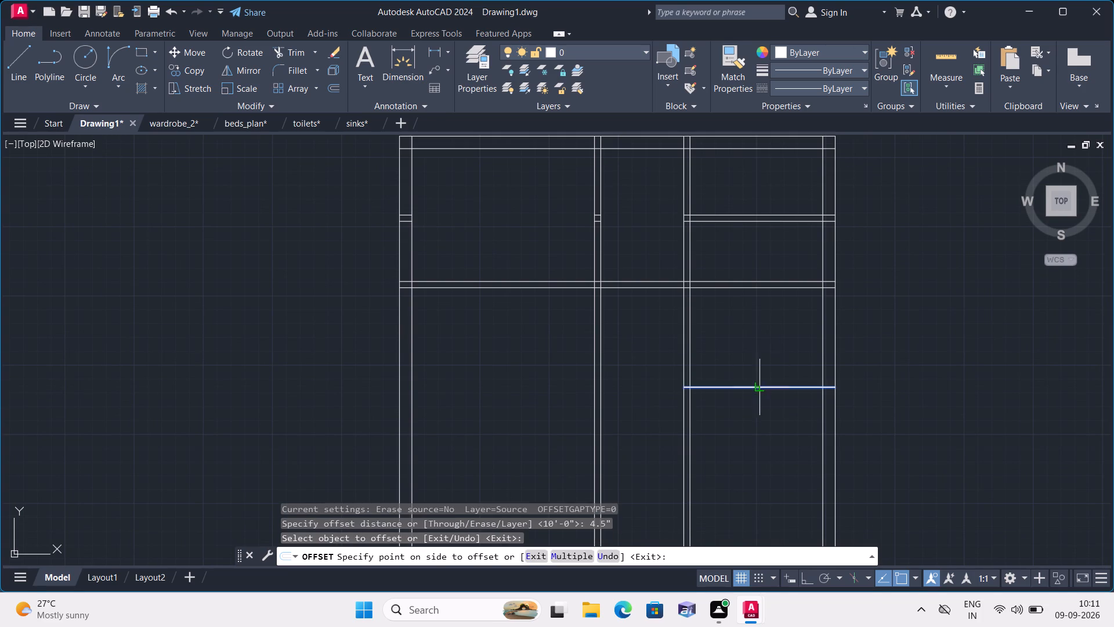
click(758, 421)
key(Escape)
Trim both lines of the second horizontal partition out of the right and left spaces, keeping them in the middle space.
scroll(758, 421, down, 1)
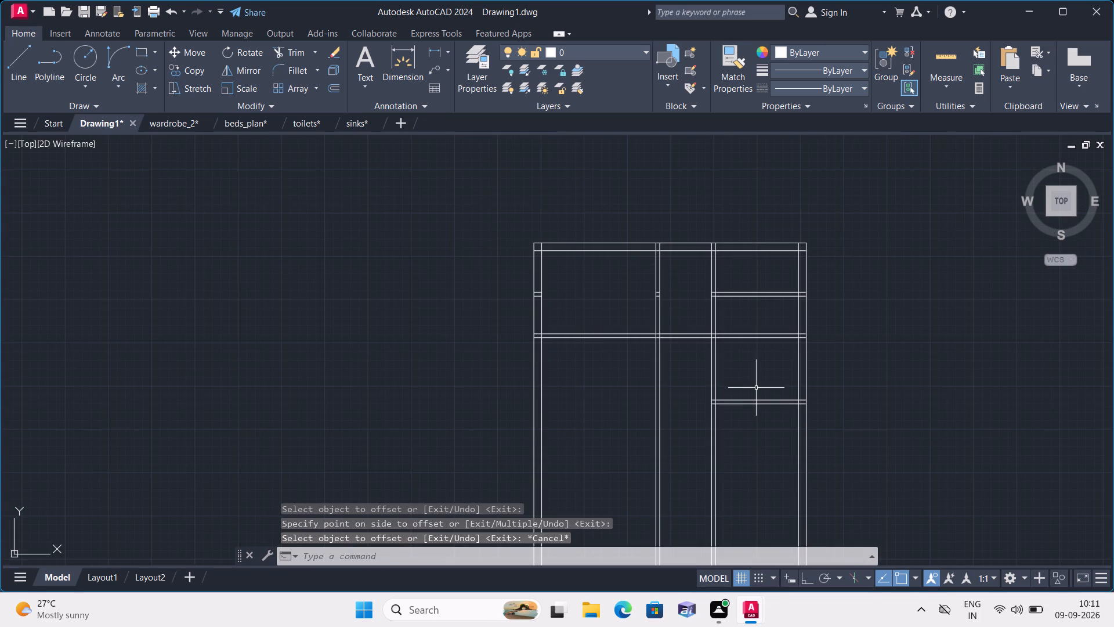
scroll(758, 381, down, 1)
text(trim)
key(space)
click(757, 337)
click(763, 368)
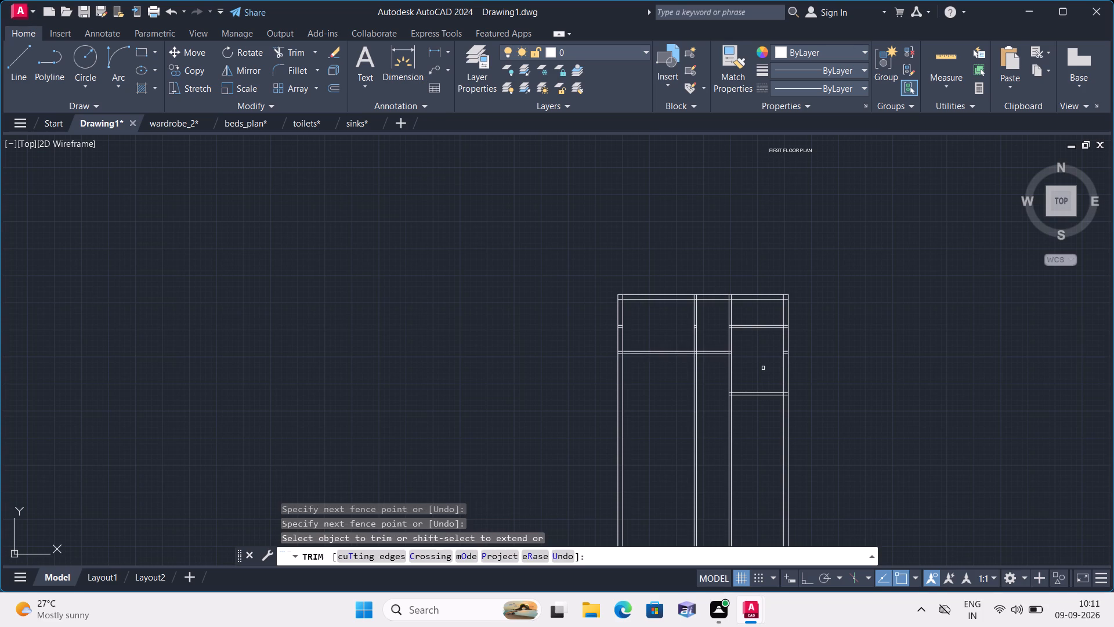
click(648, 338)
click(659, 382)
scroll(676, 360, up, 1)
middle_drag(676, 359, 666, 415)
key(Escape)
Offset the inner line of the top wall 2' downward.
scroll(663, 406, up, 1)
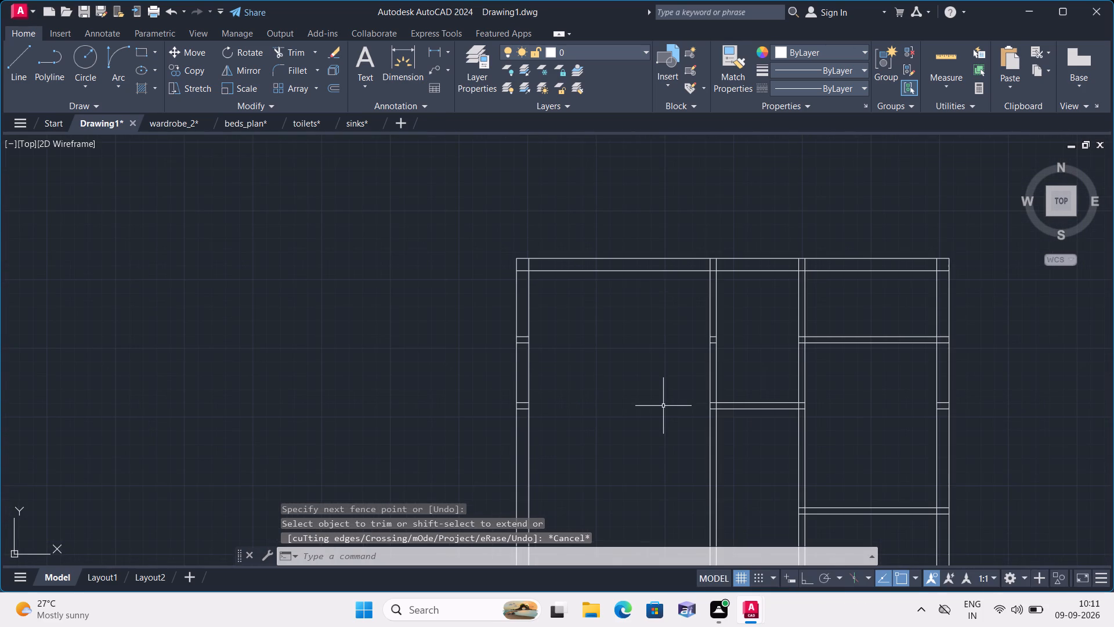
text(offset)
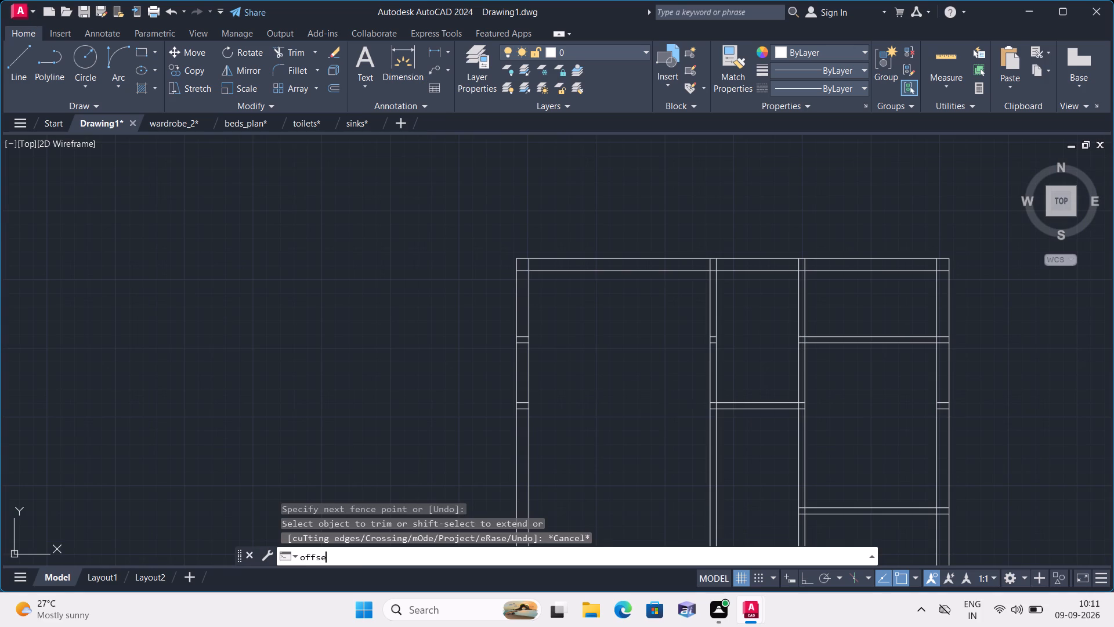
key(space)
text(2')
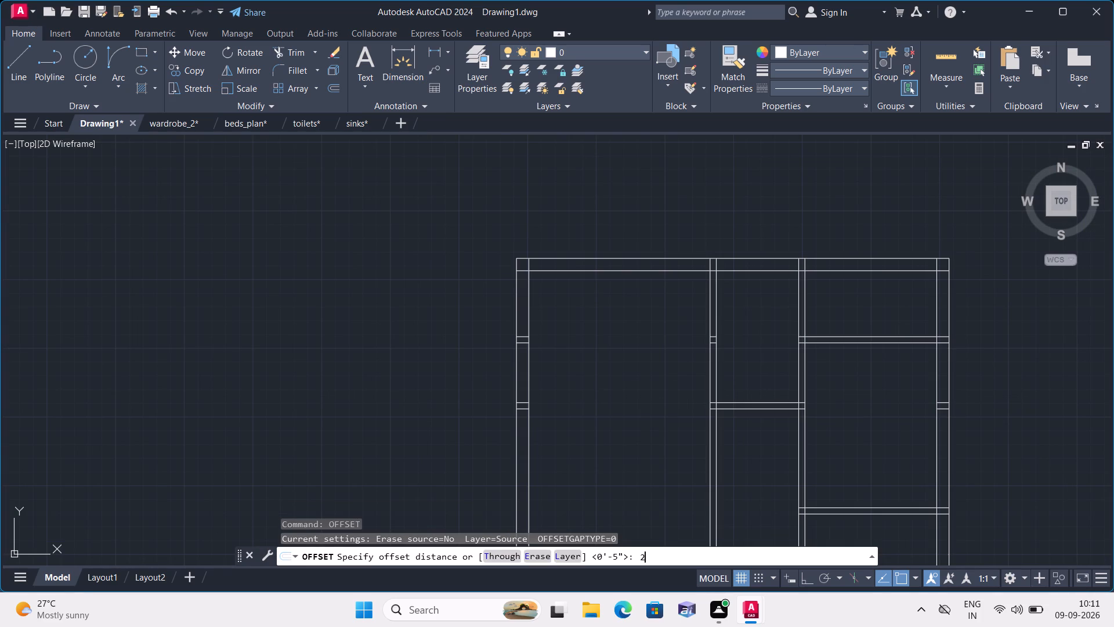
key(space)
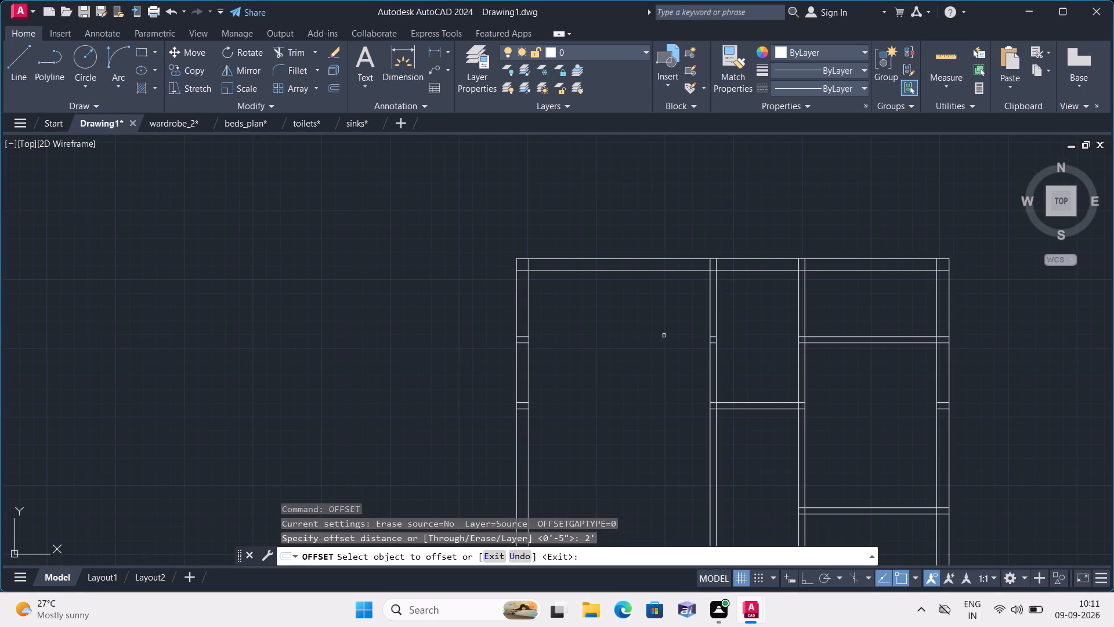
click(661, 272)
click(660, 313)
key(space)
Offset the line 2' below the top wall by 9" downward to form a second wall line.
key(space)
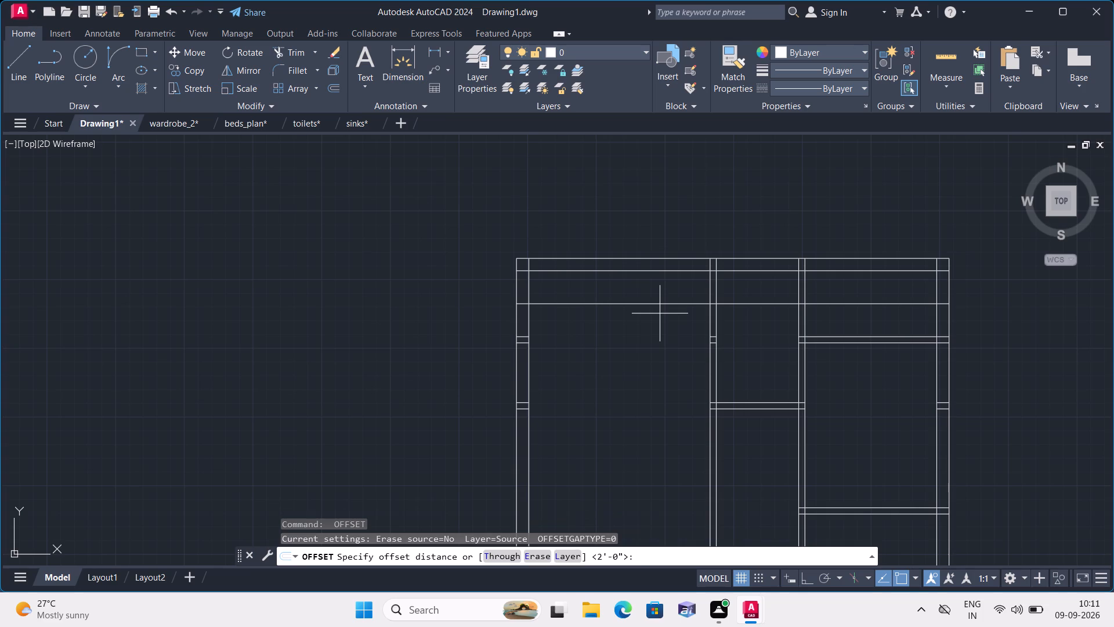
key(9)
key(shift+quotedbl)
key(space)
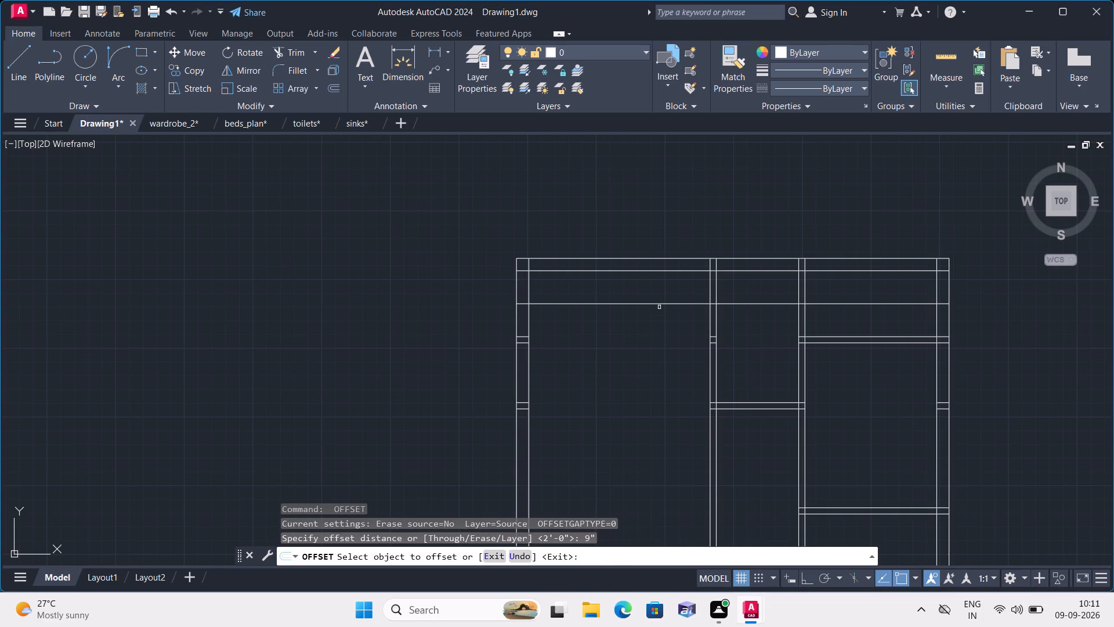
click(659, 304)
click(654, 331)
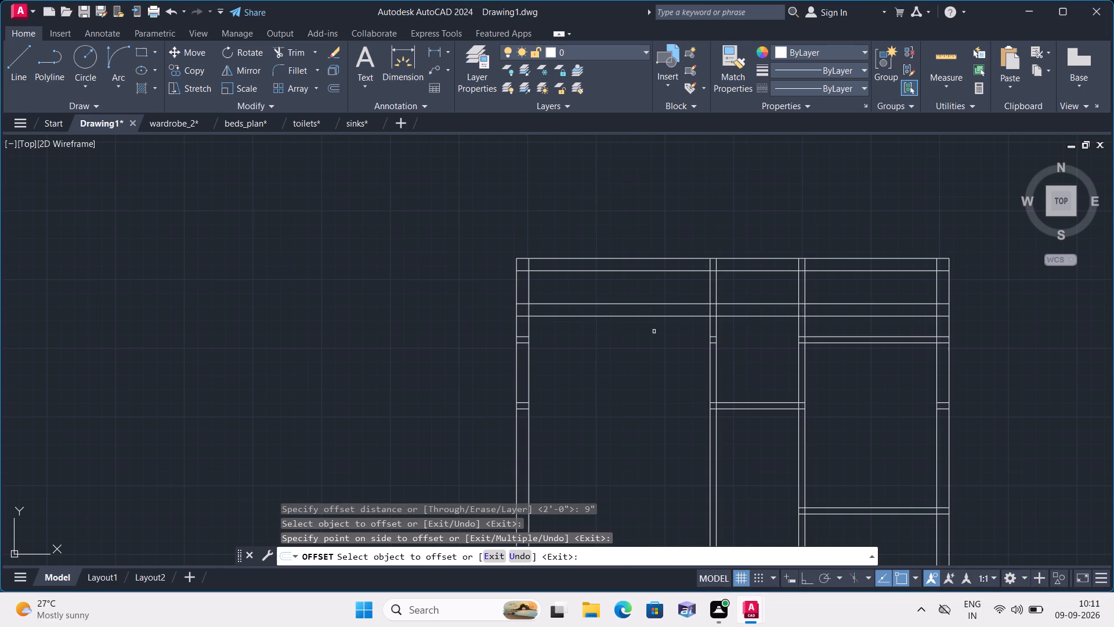
key(Escape)
Trim both lines of the new 9" wall out of the middle and right spaces, keeping them in the left space.
text(tri)
text(m)
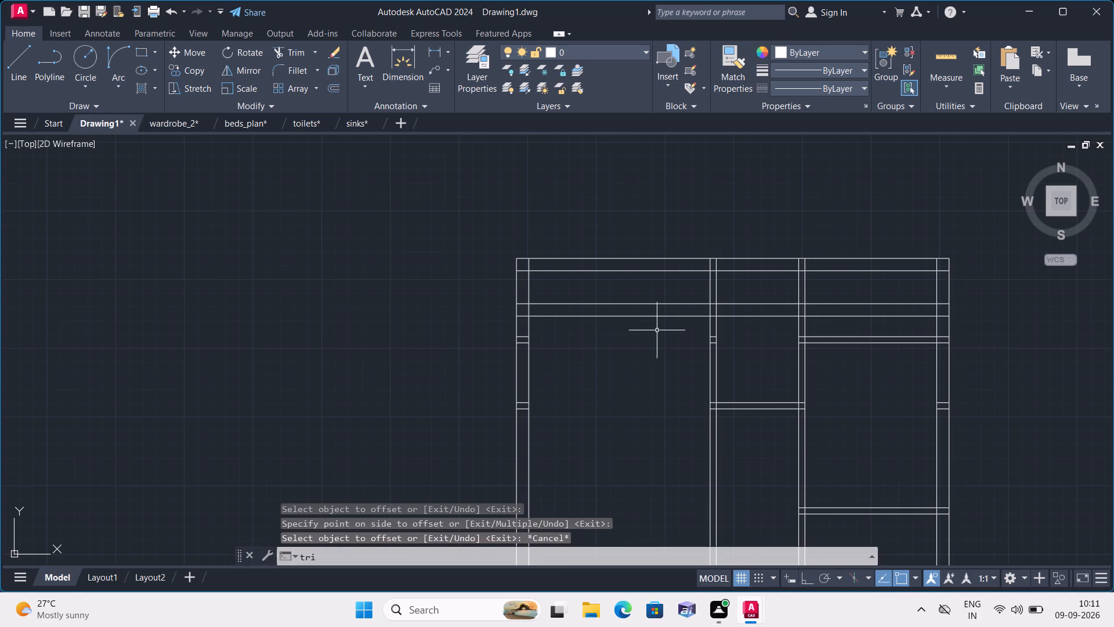
key(space)
click(739, 324)
click(735, 284)
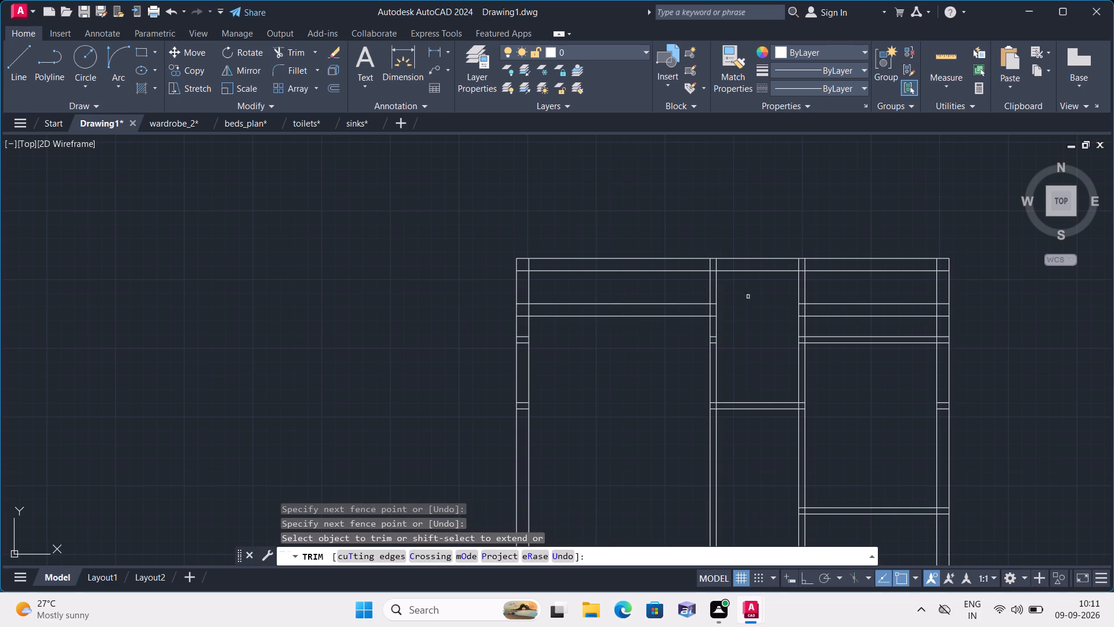
click(843, 326)
click(833, 296)
key(Escape)
Offset the lower line of the left space's 9" wall 12' downward.
text(offse)
text(t)
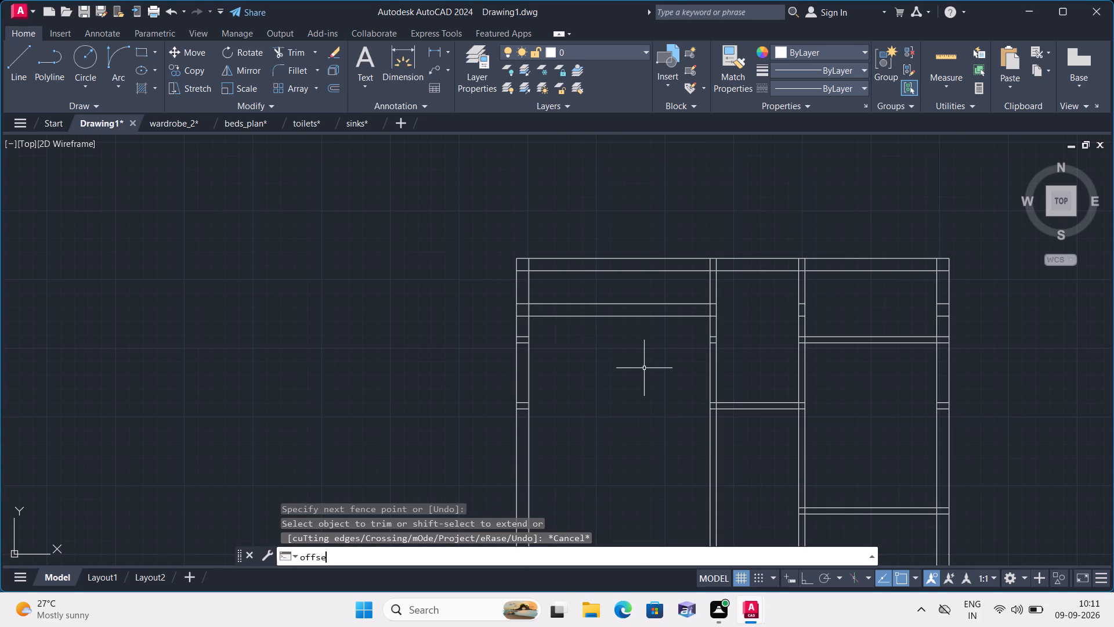
key(space)
text(12)
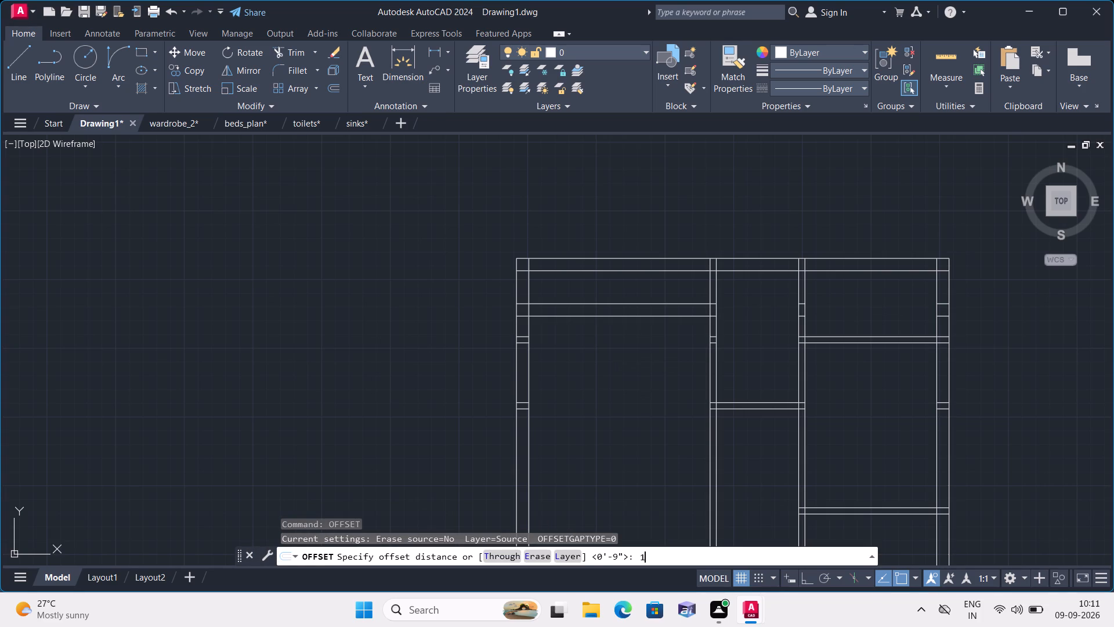
key(apostrophe)
key(space)
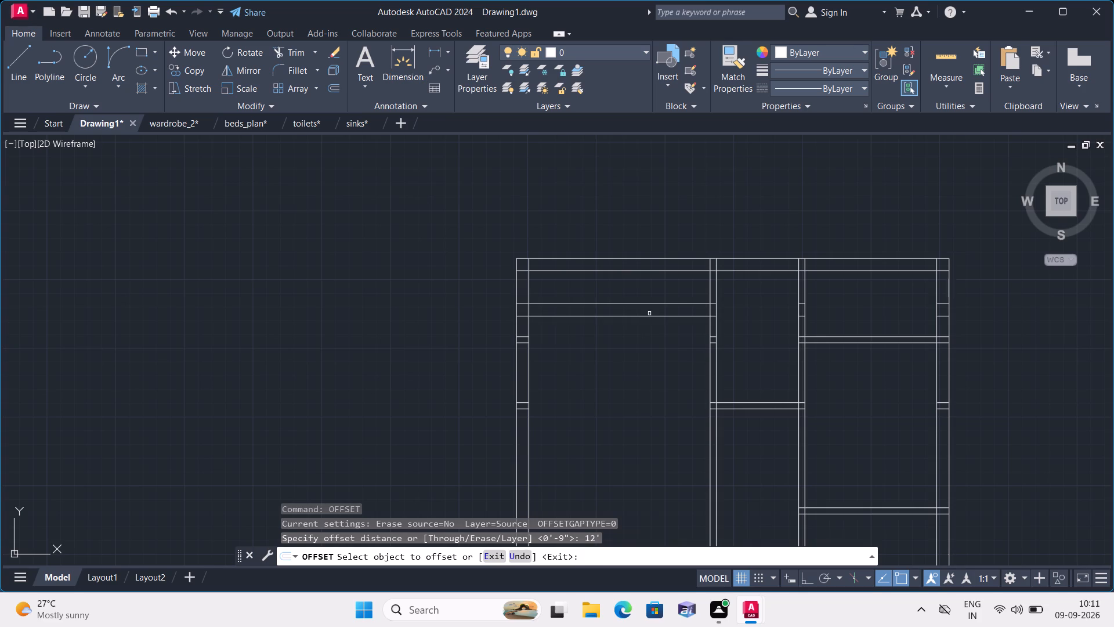
click(649, 313)
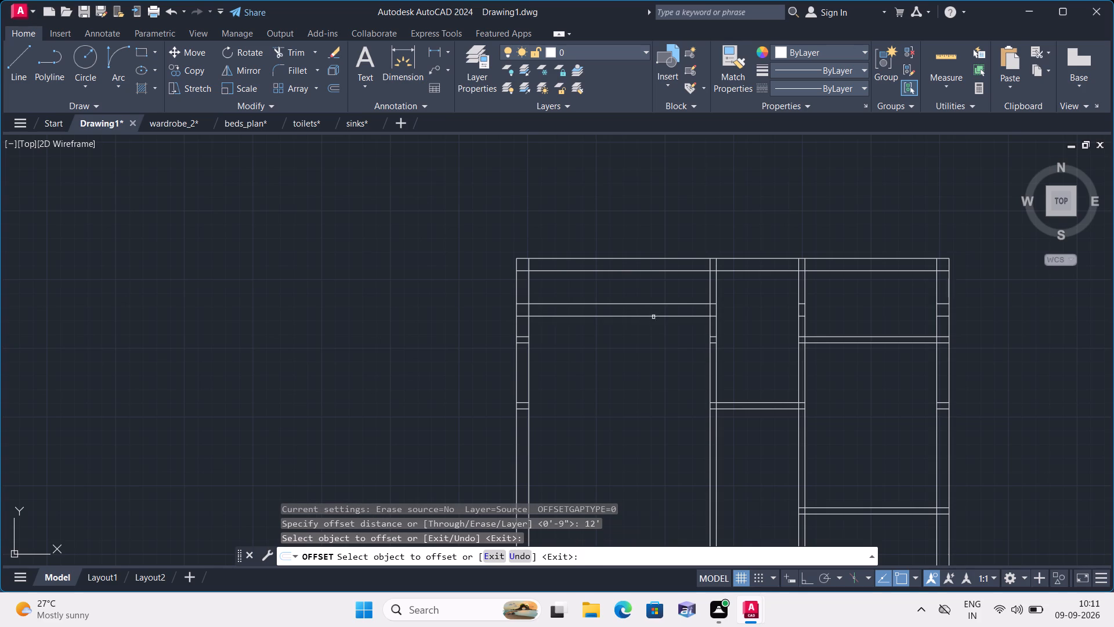
click(660, 317)
click(642, 446)
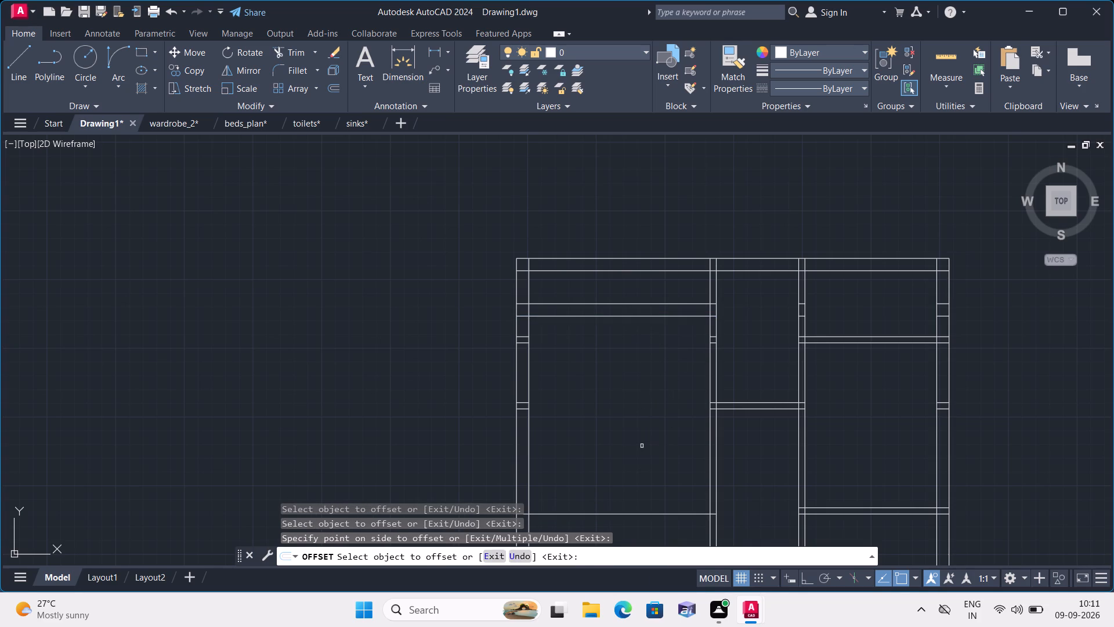
key(space)
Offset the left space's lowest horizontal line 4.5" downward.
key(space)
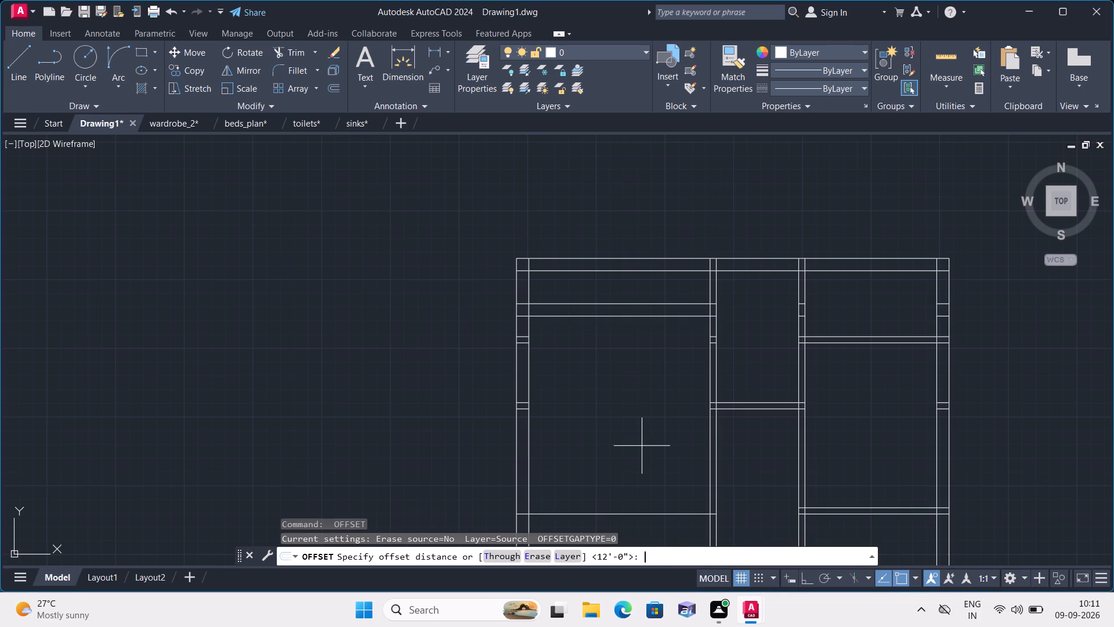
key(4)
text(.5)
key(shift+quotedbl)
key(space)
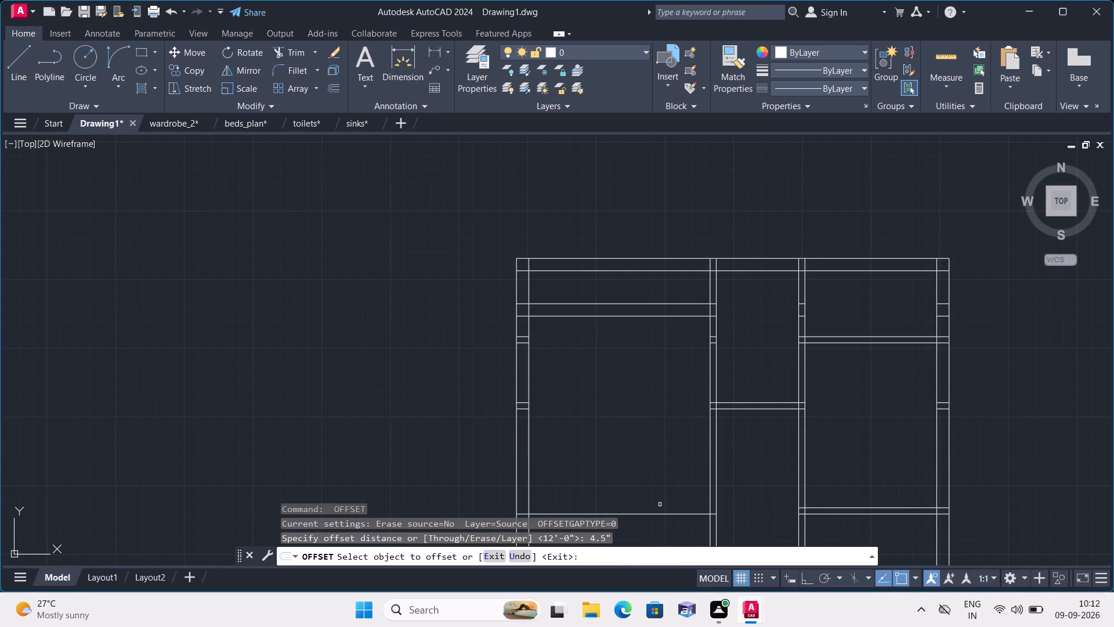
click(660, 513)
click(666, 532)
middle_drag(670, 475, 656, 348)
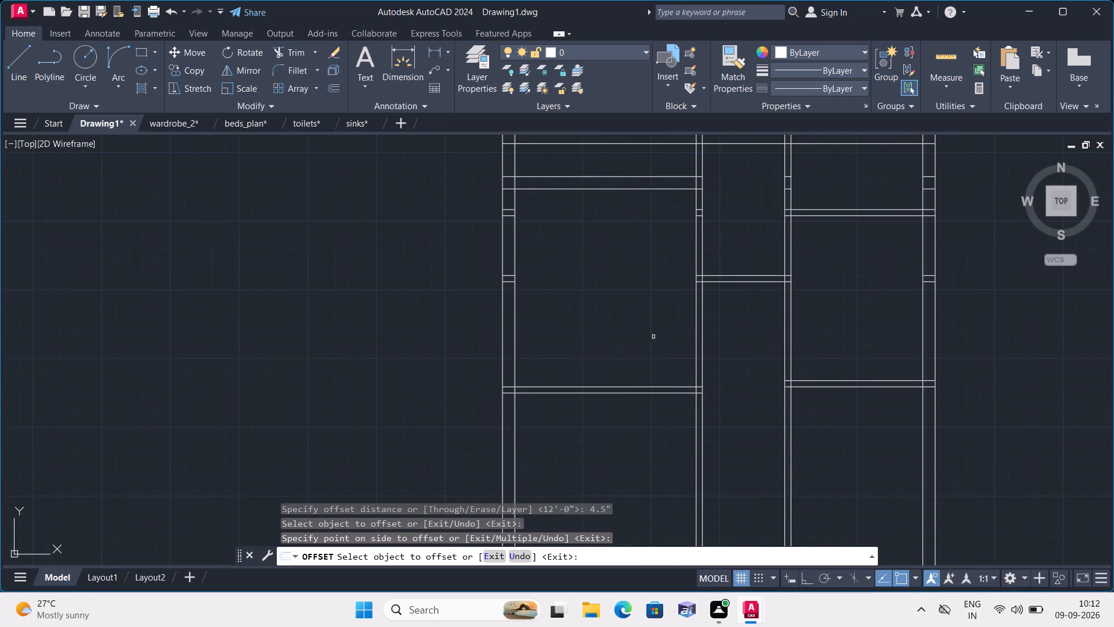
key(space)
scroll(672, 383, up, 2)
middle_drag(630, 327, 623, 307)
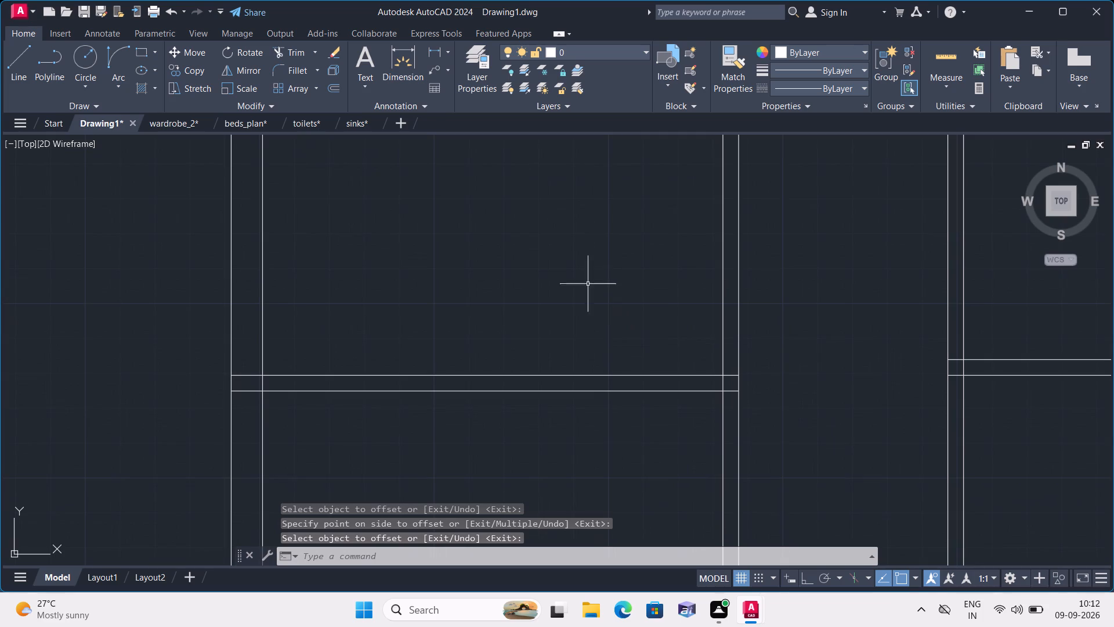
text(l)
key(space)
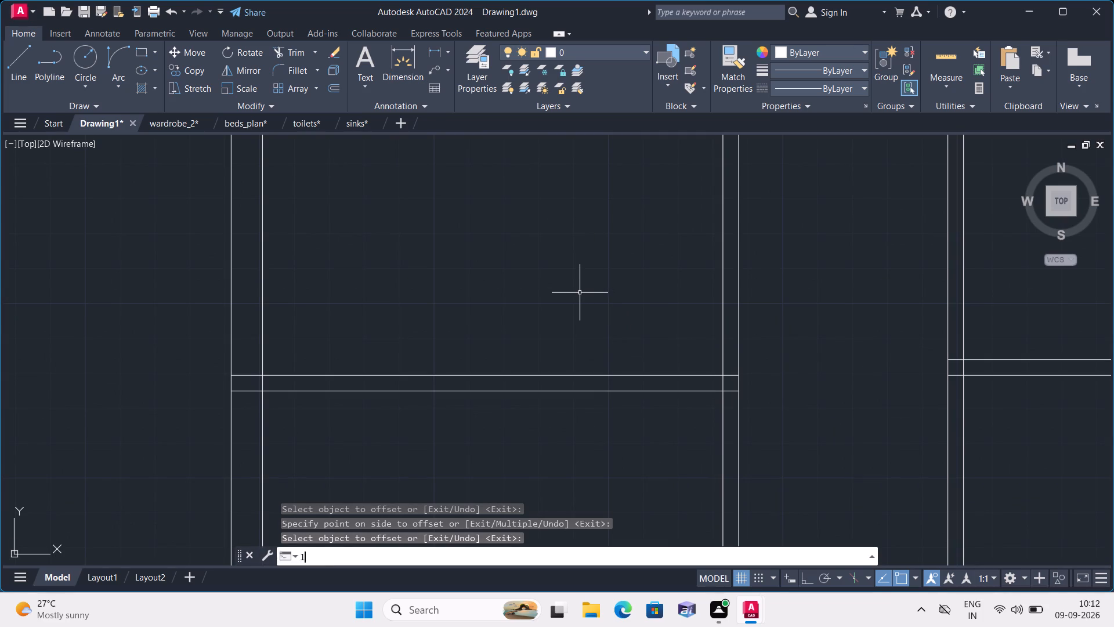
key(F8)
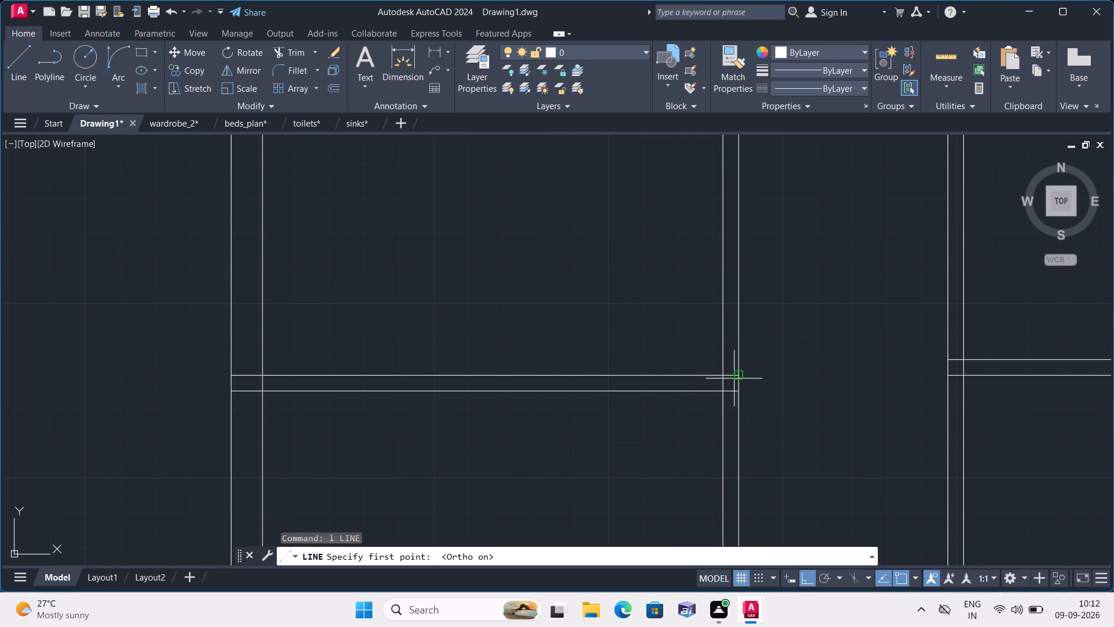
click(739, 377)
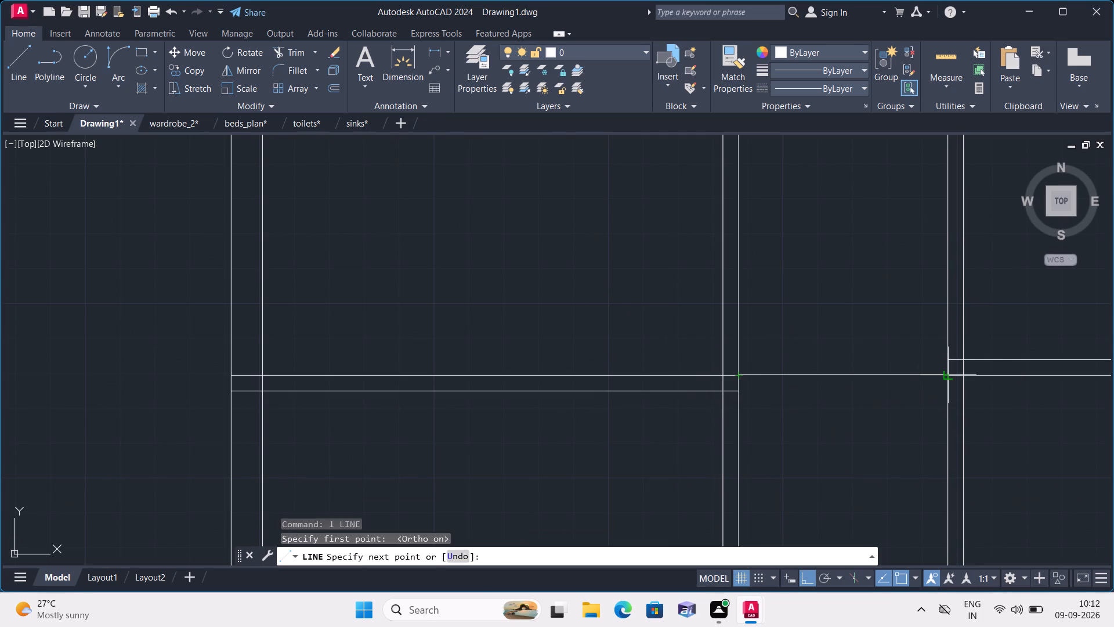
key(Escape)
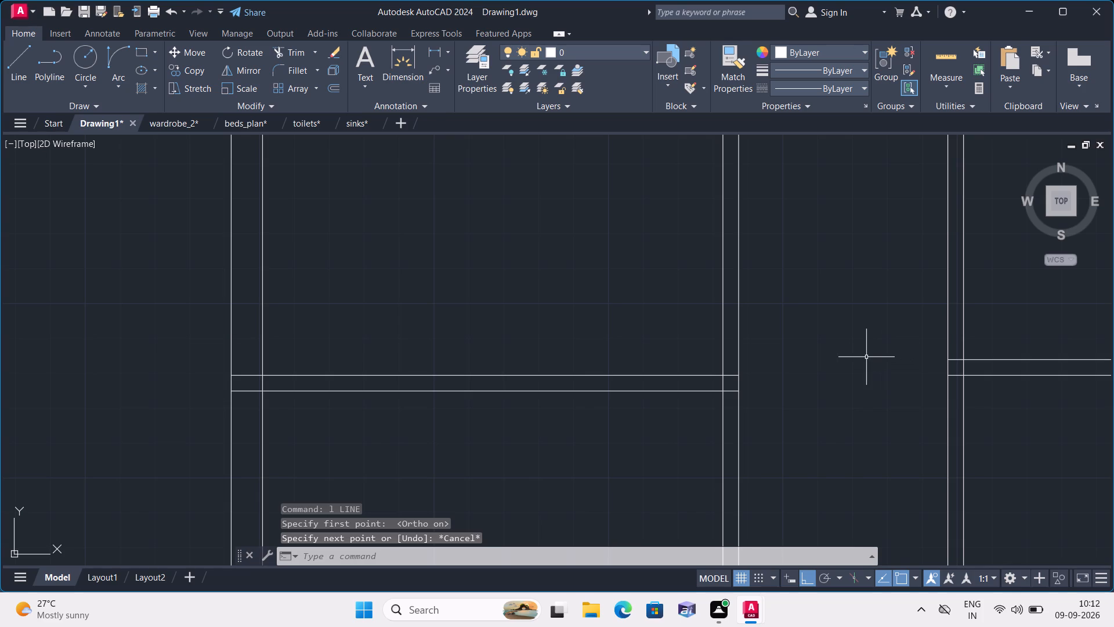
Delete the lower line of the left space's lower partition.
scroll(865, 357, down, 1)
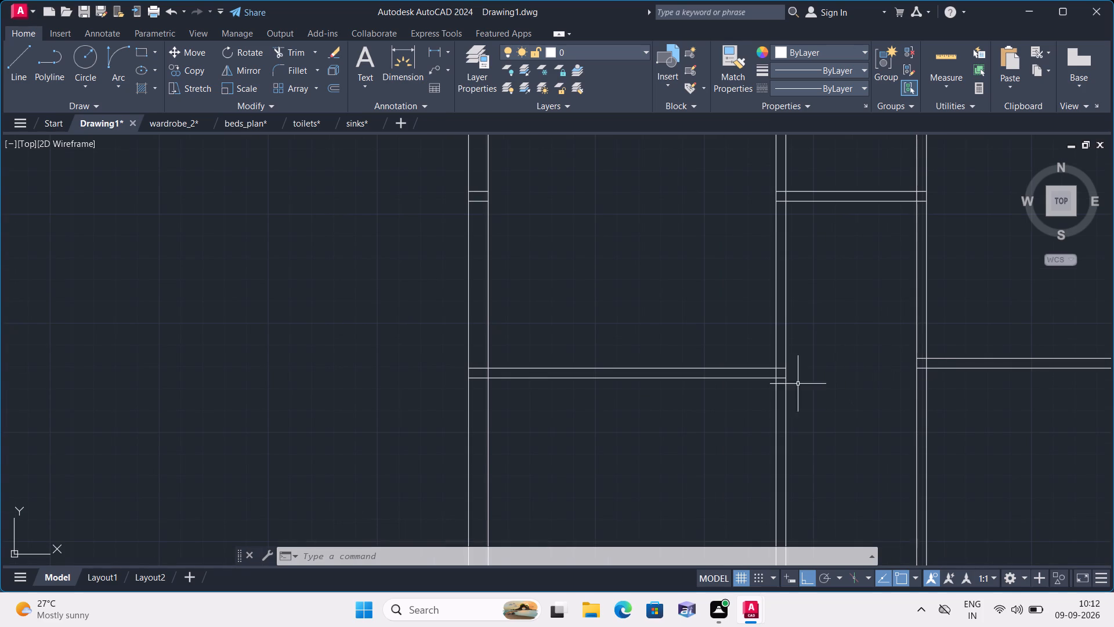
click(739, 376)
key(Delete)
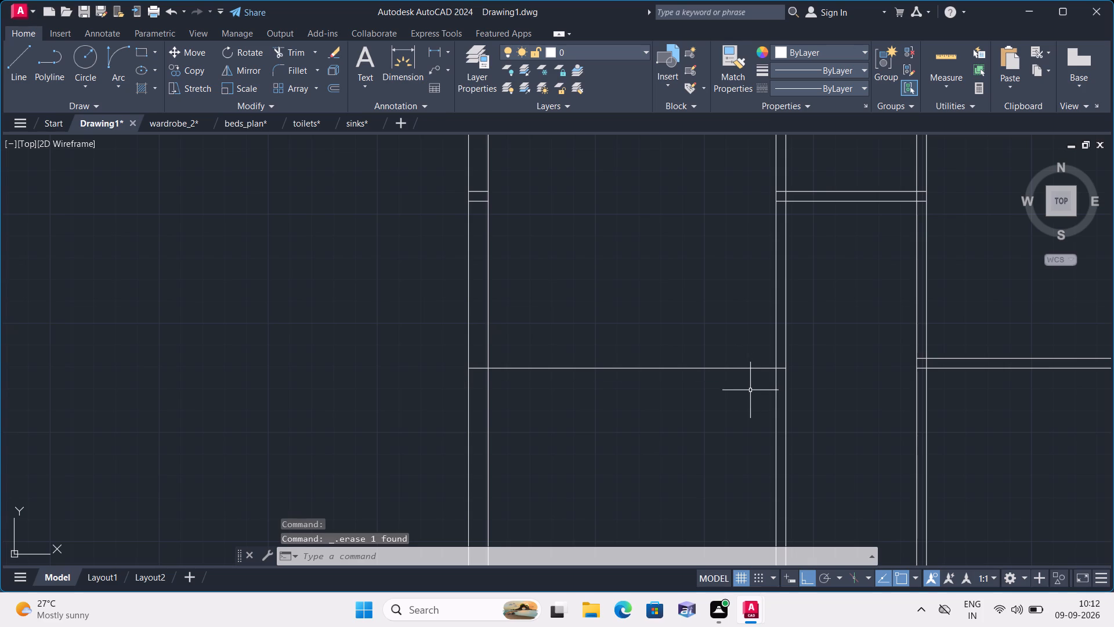
Extend the right space's lower partition lines across the middle space, continuing the upper line to the left outer wall.
text(we)
key(BackSpace)
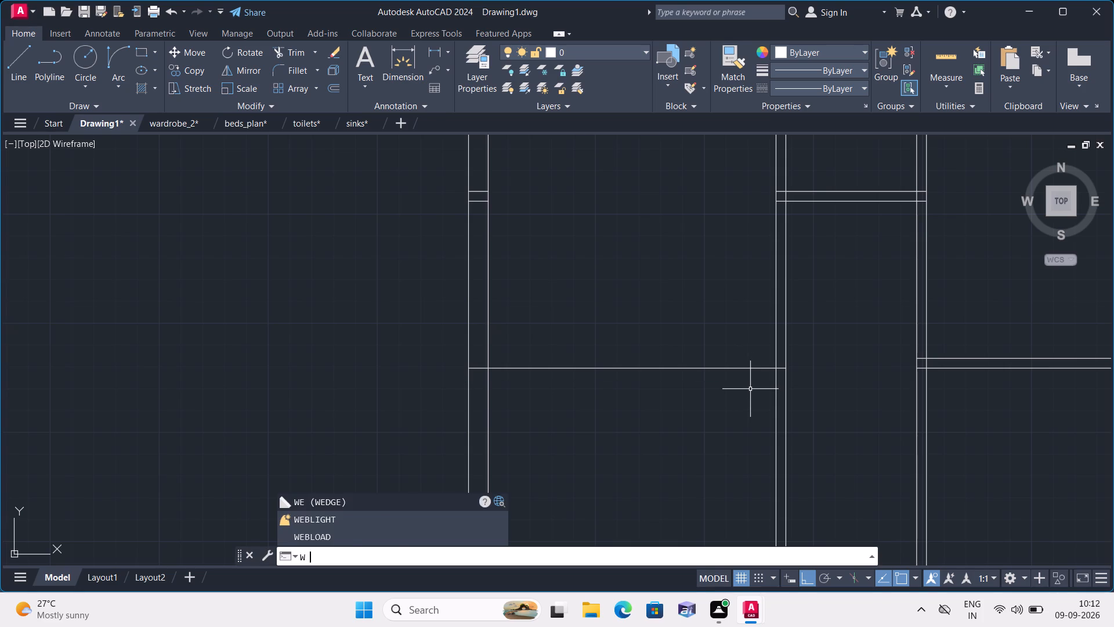
key(BackSpace)
text(exte)
key(space)
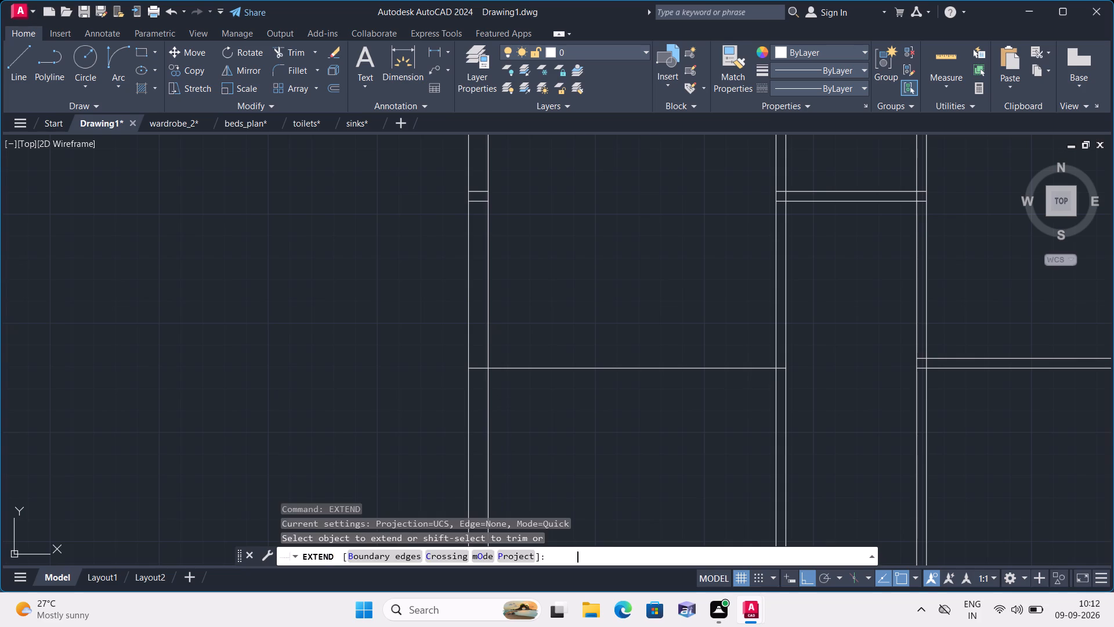
click(937, 346)
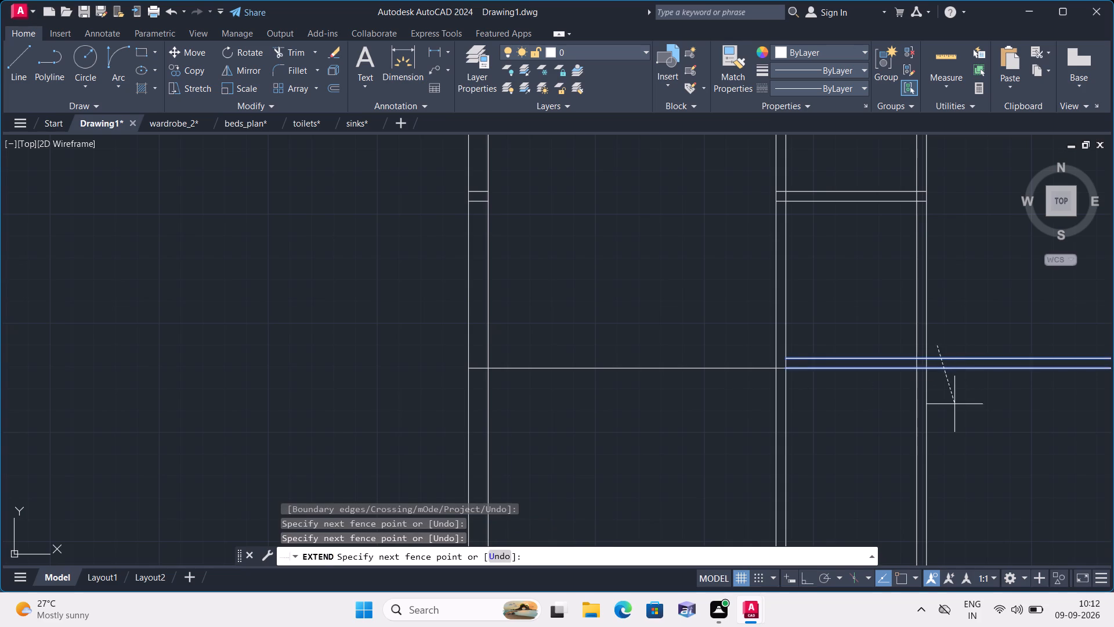
click(954, 405)
click(811, 347)
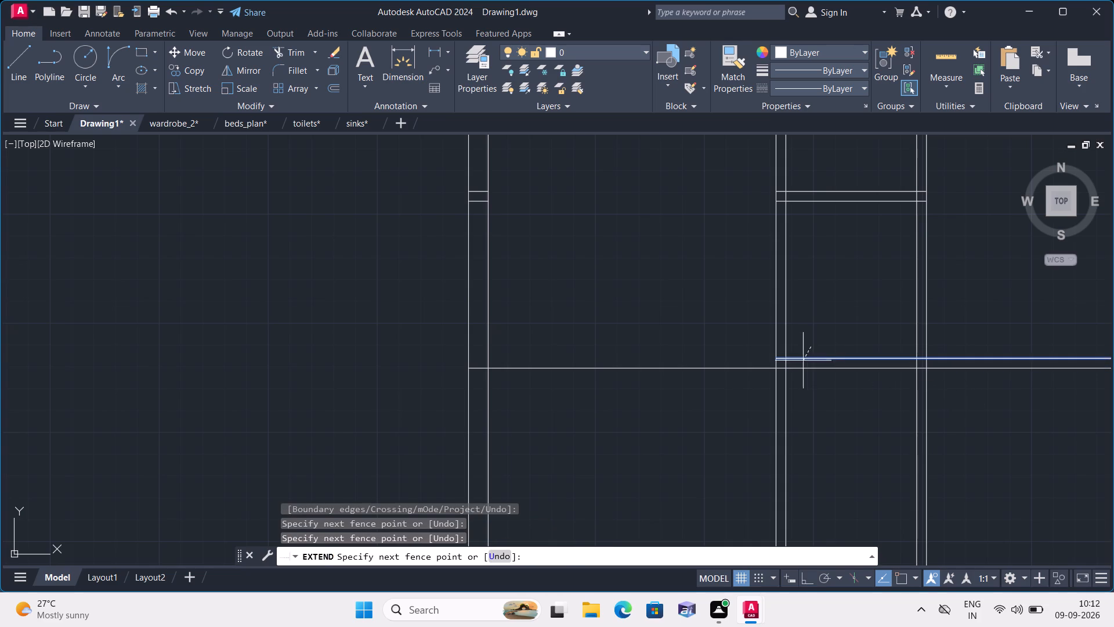
click(788, 362)
click(781, 361)
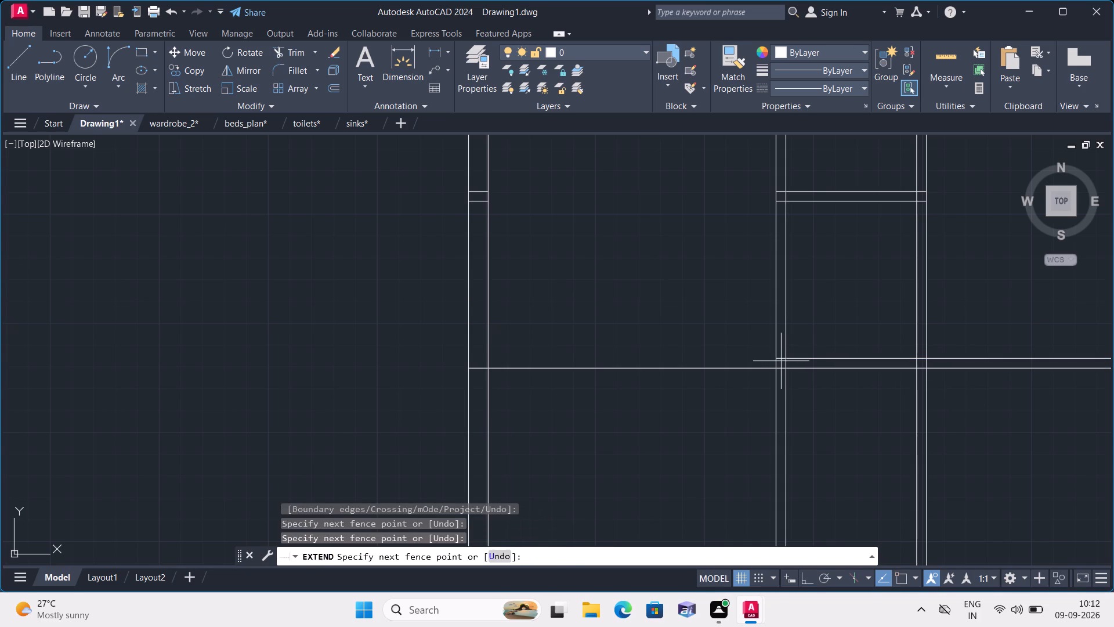
click(781, 354)
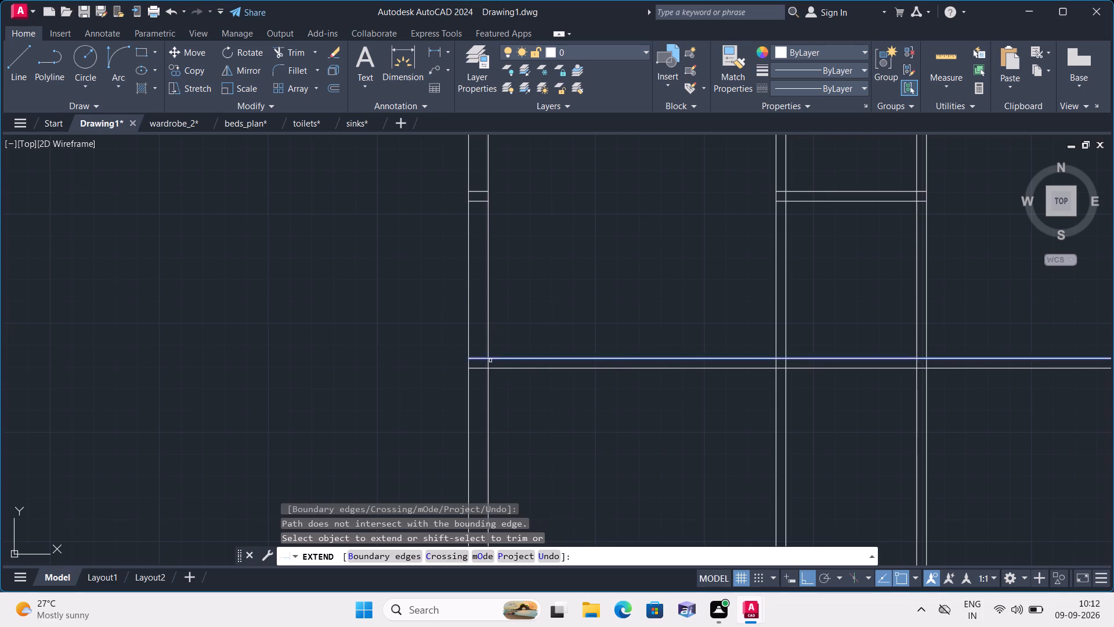
click(489, 357)
click(498, 360)
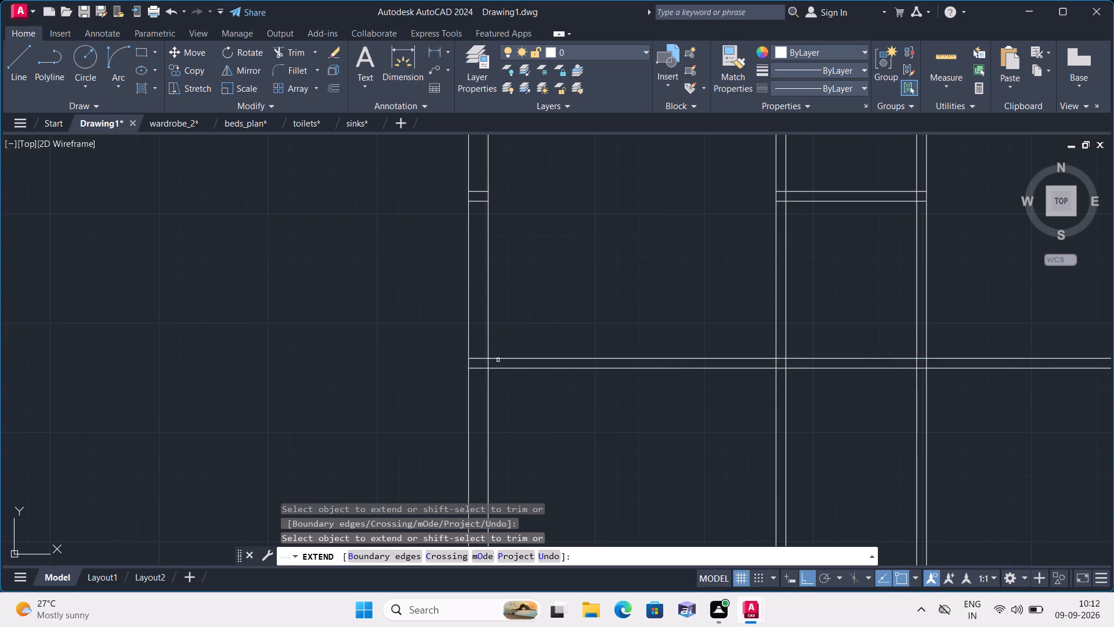
key(Escape)
Trim both lines of the extended lower partition out of the middle space.
text(trim)
key(space)
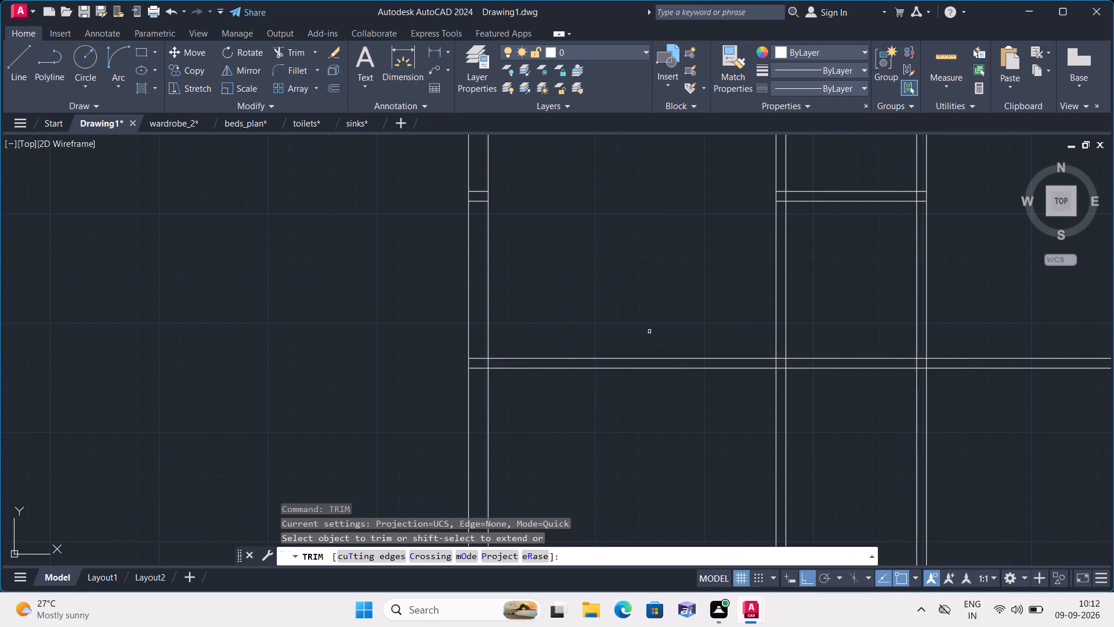
click(827, 316)
click(846, 427)
scroll(873, 397, down, 2)
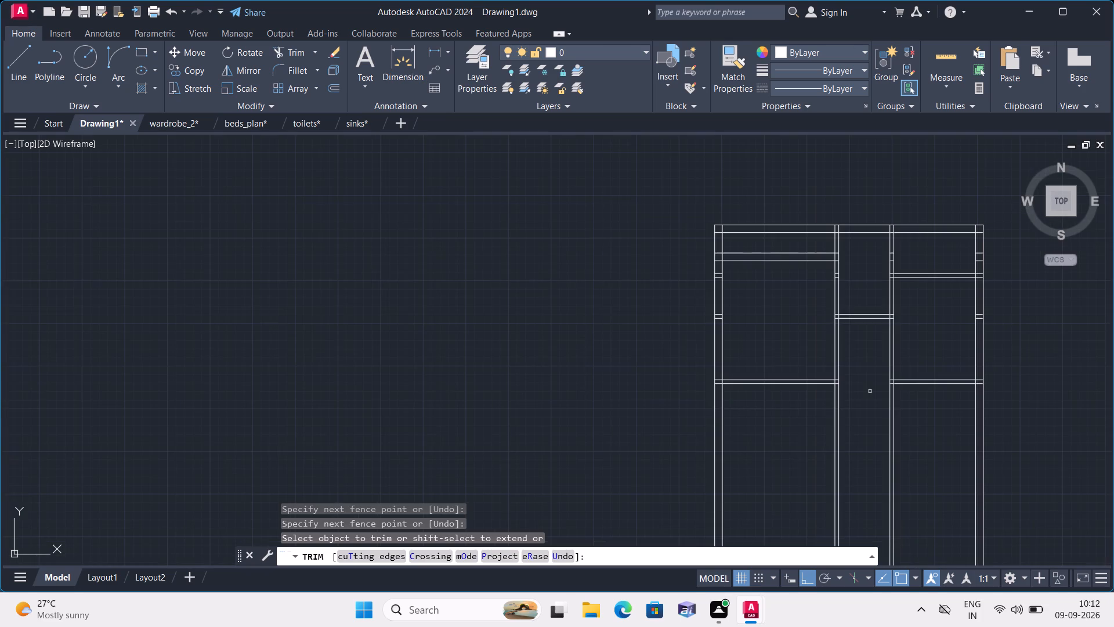
middle_drag(870, 391, 850, 437)
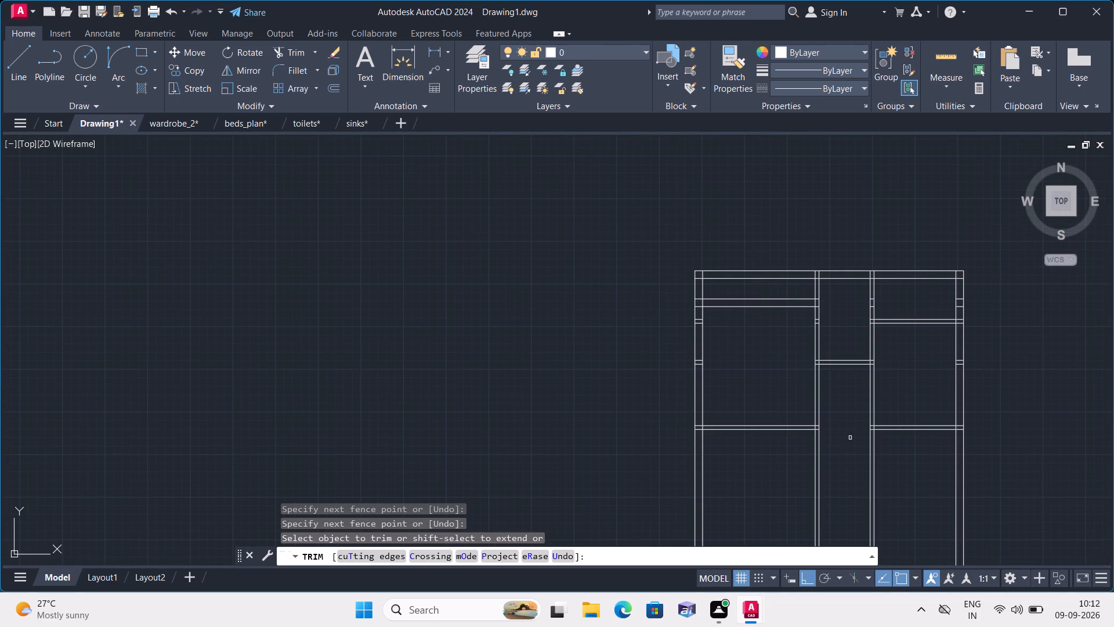
key(Escape)
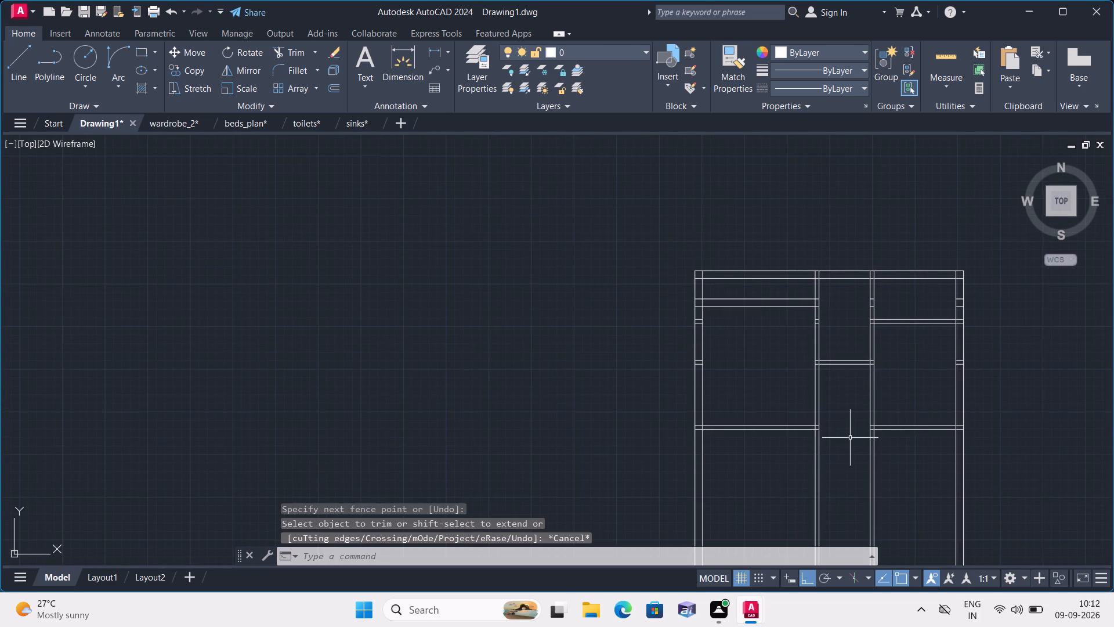
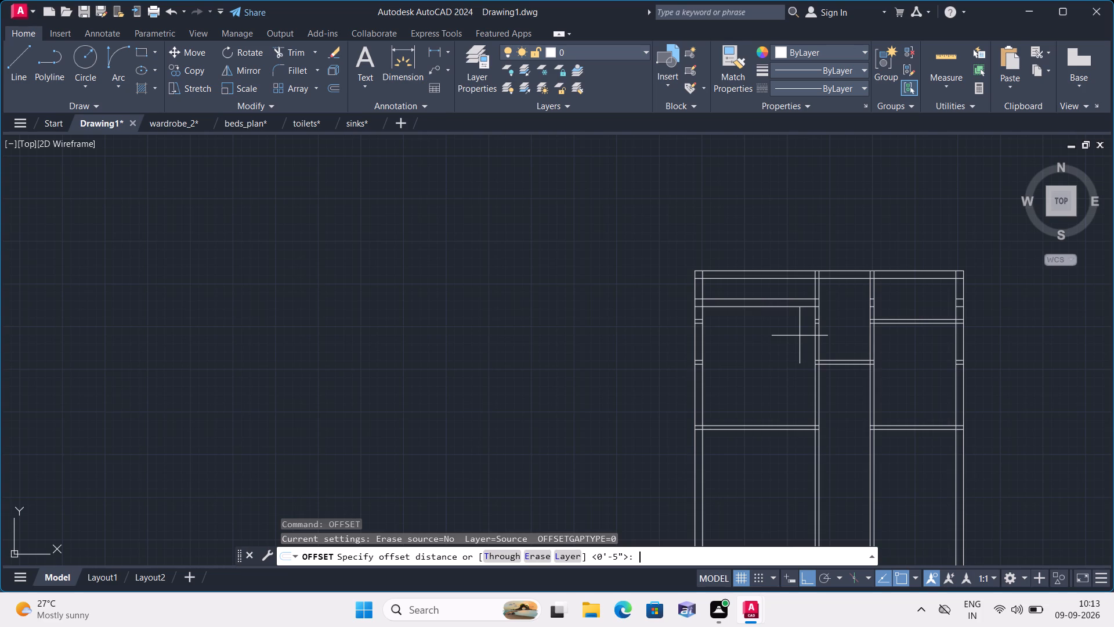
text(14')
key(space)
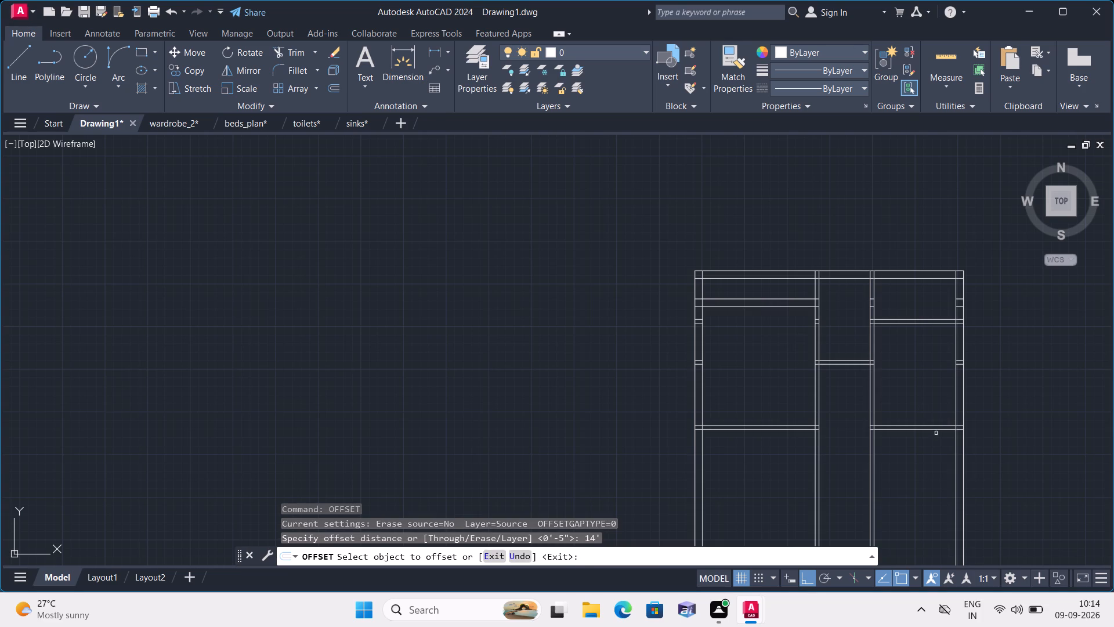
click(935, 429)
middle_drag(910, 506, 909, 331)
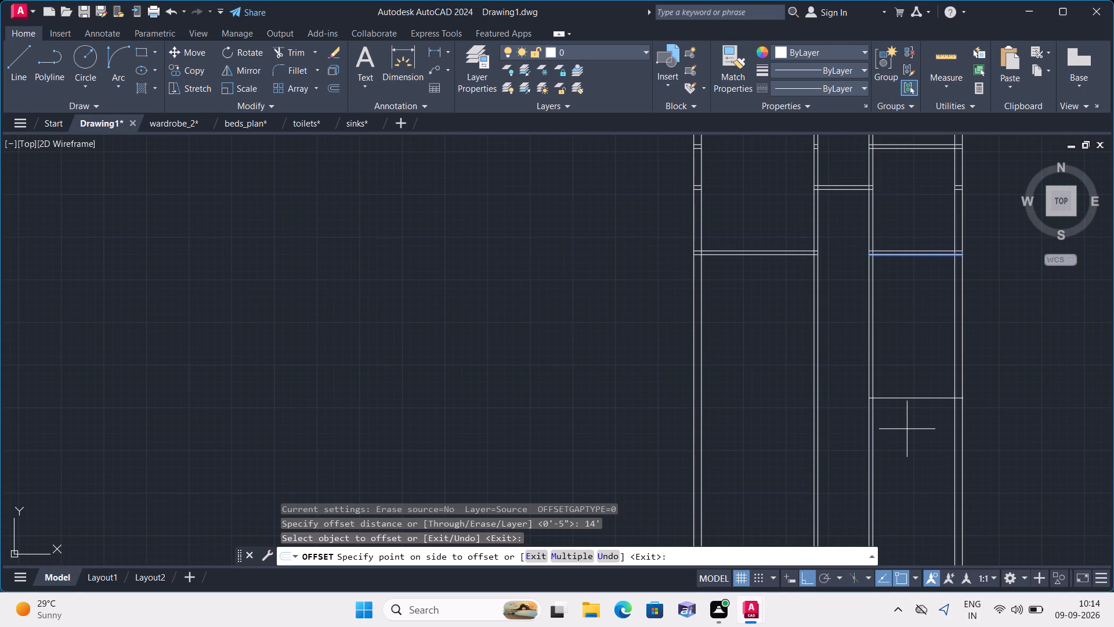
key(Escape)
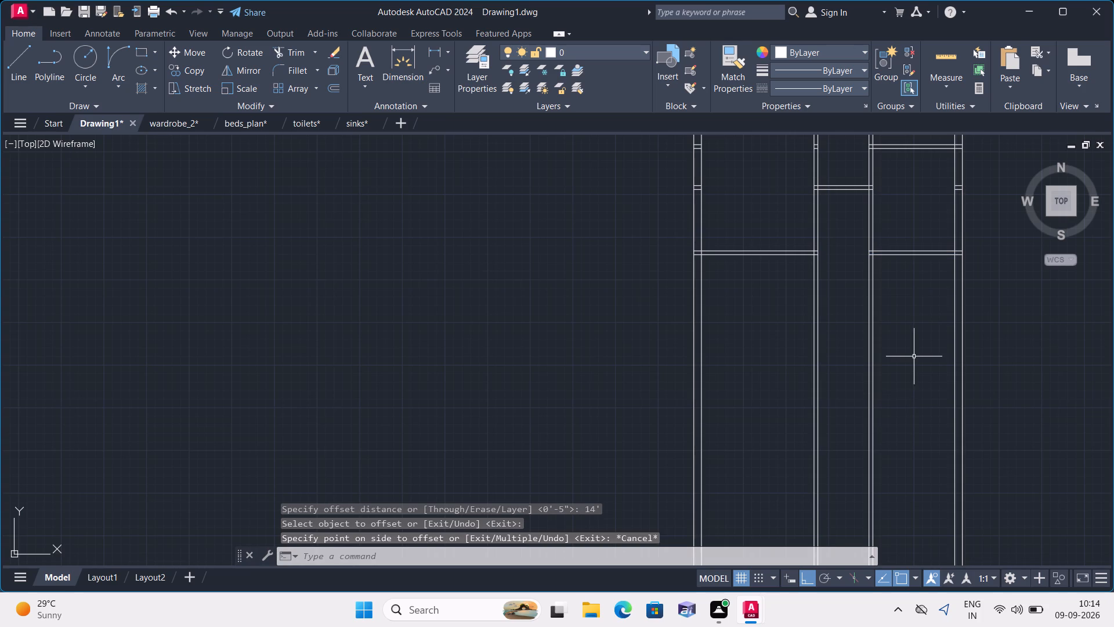
Trim away both pairs of interior vertical wall lines south of the two rooms' bottom walls.
middle_drag(914, 356, 911, 458)
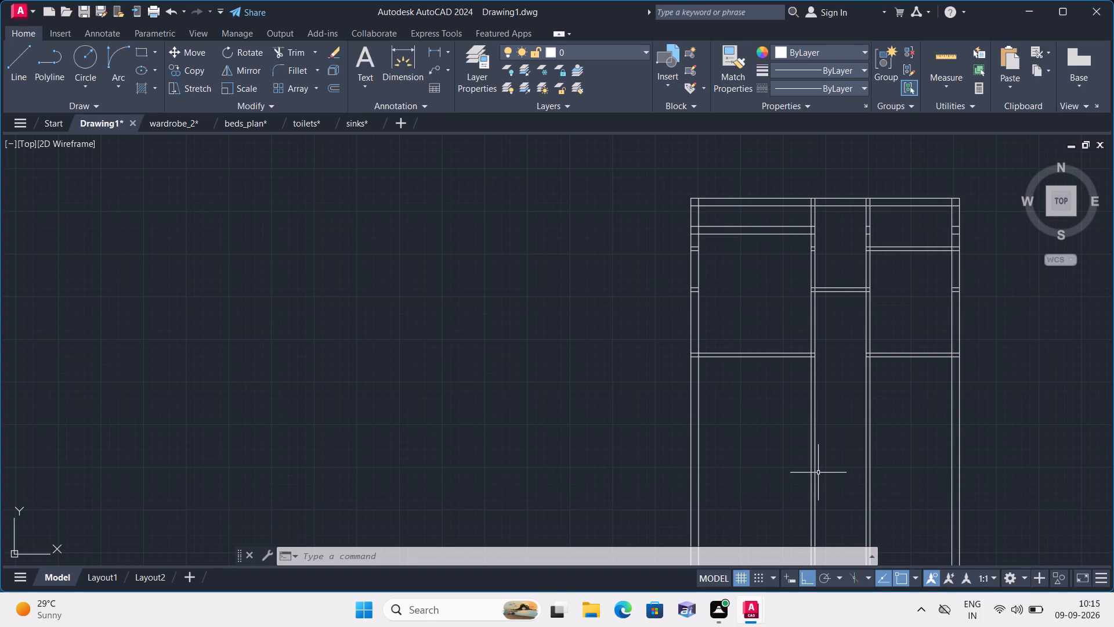
middle_drag(755, 456, 746, 502)
scroll(745, 491, up, 1)
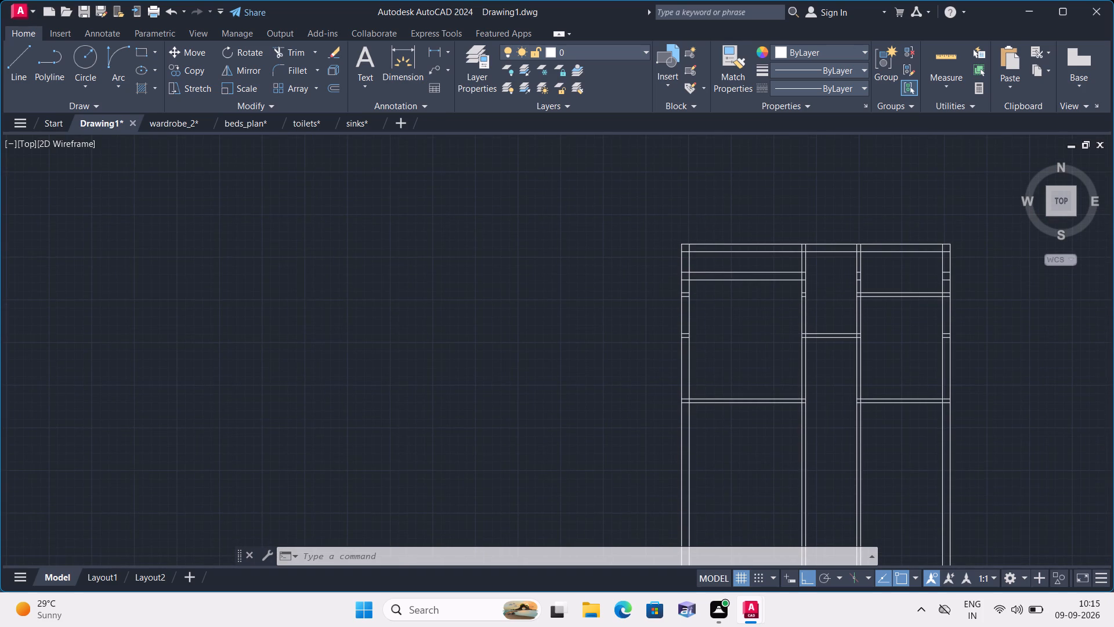
scroll(745, 491, down, 1)
middle_drag(761, 484, 741, 421)
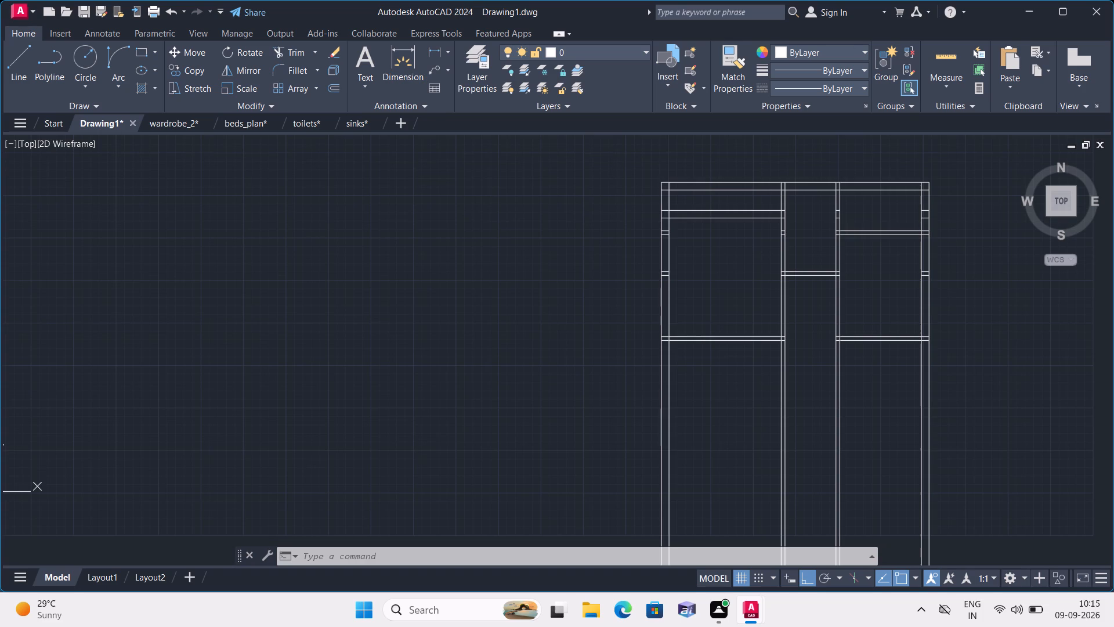
text(tr)
text(im)
key(space)
click(741, 421)
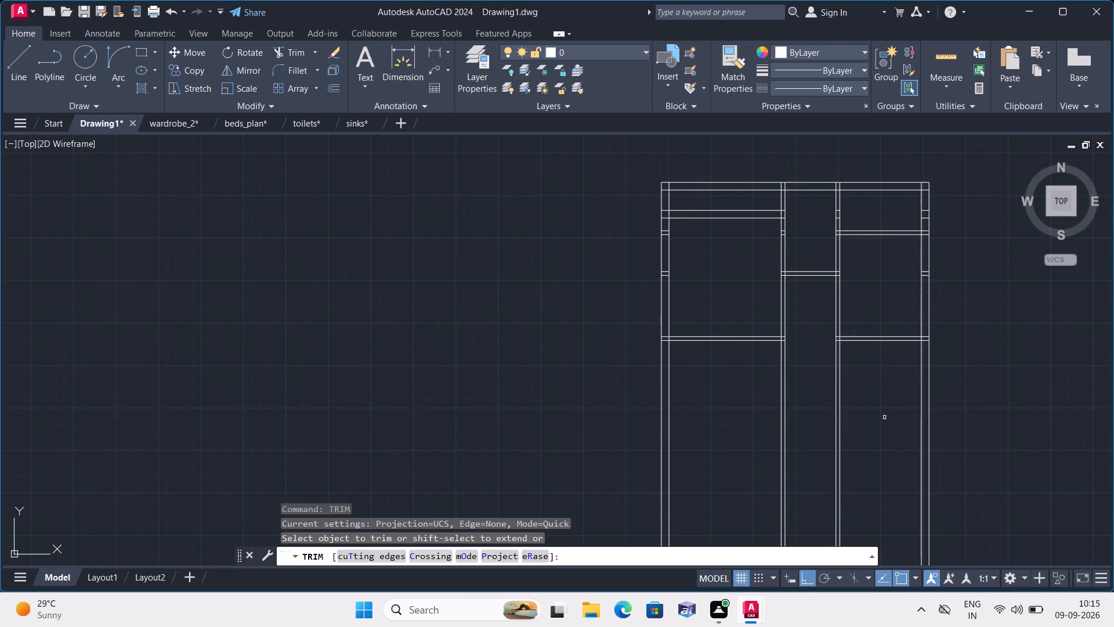
click(883, 417)
click(779, 431)
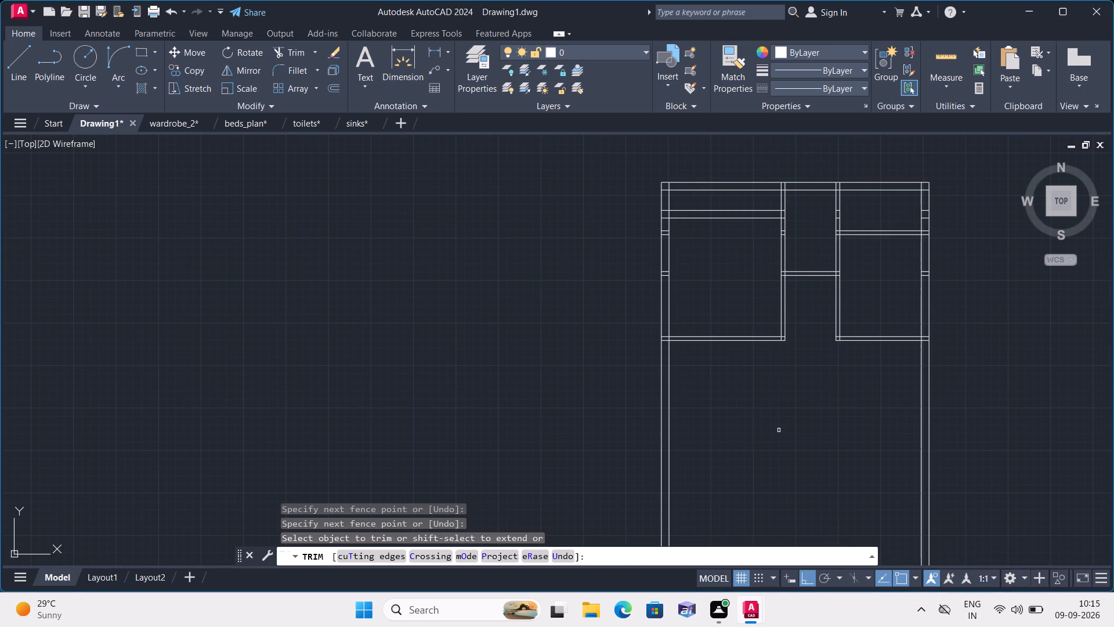
key(Escape)
Offset the inner line of the east outer wall 16' inward to the west.
text(offset)
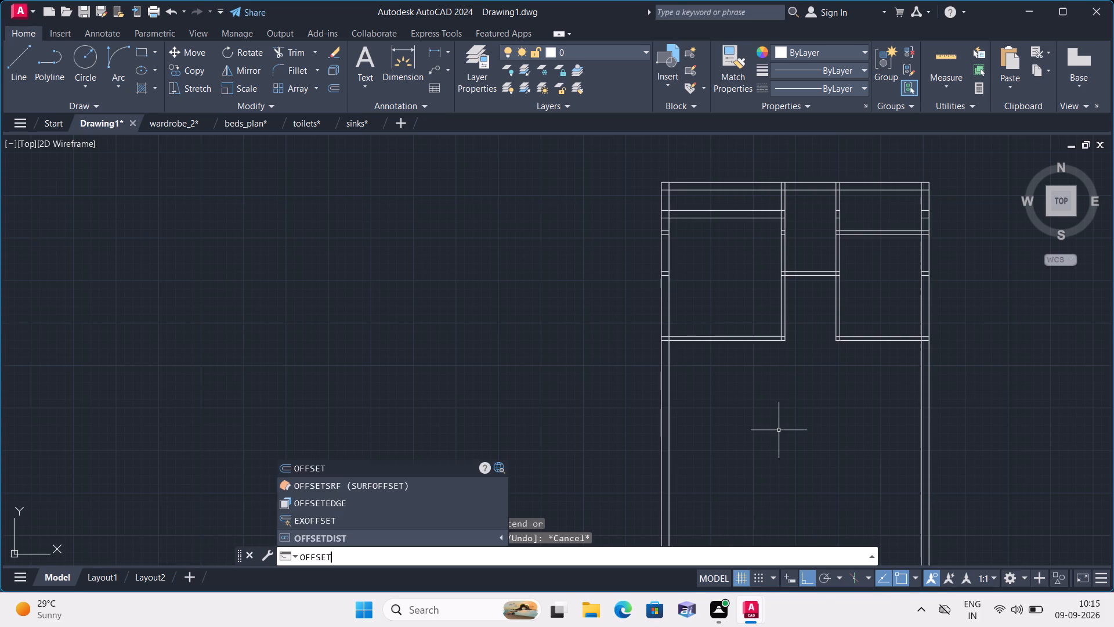
key(space)
text(16')
key(space)
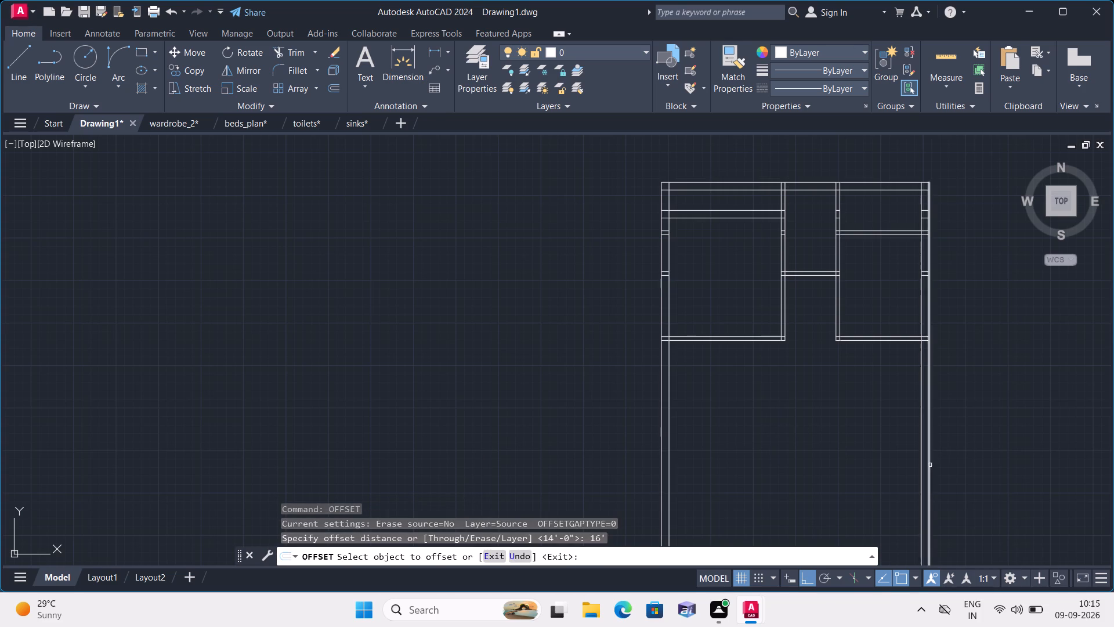
click(920, 473)
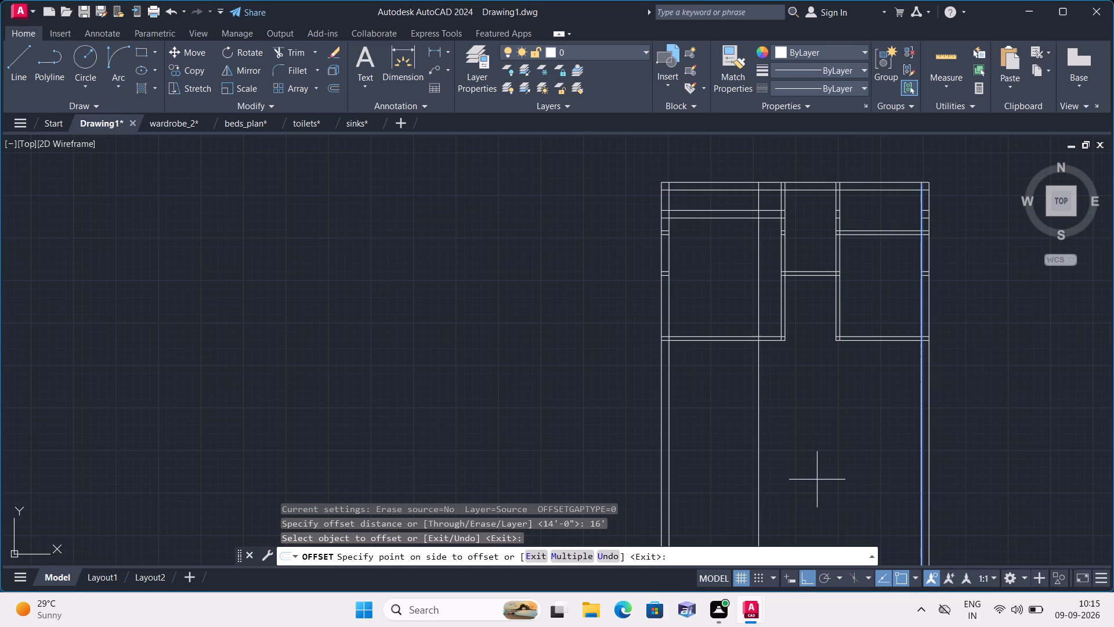
click(817, 480)
key(space)
Offset the new vertical partition line 4.5" to the west to give the wall its thickness.
key(space)
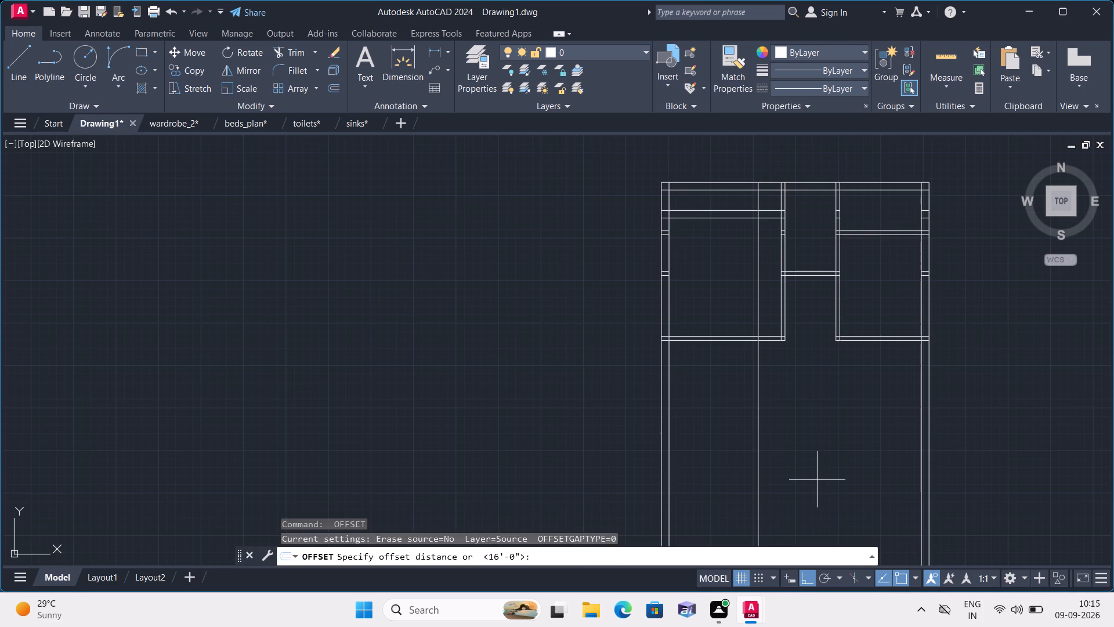
text(45)
key(BackSpace)
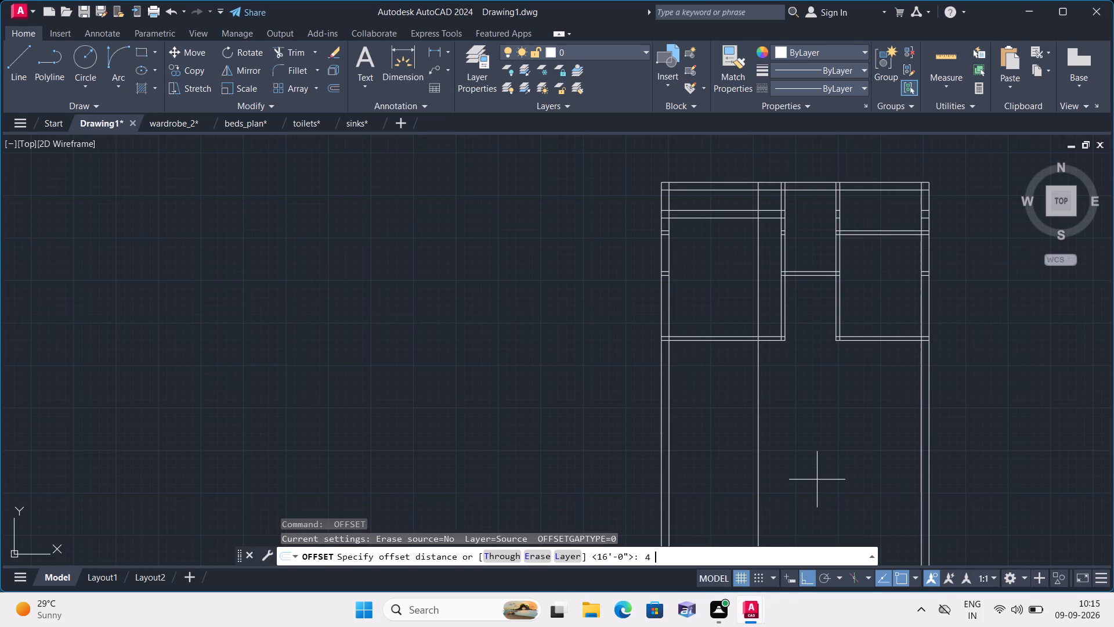
text(.5")
key(space)
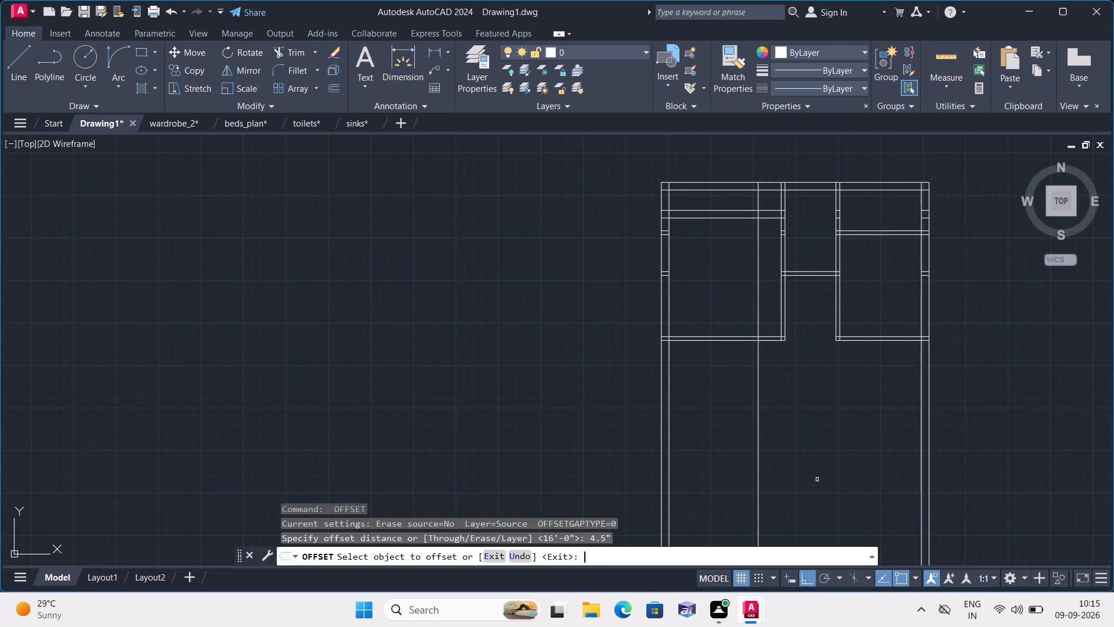
click(758, 503)
click(737, 507)
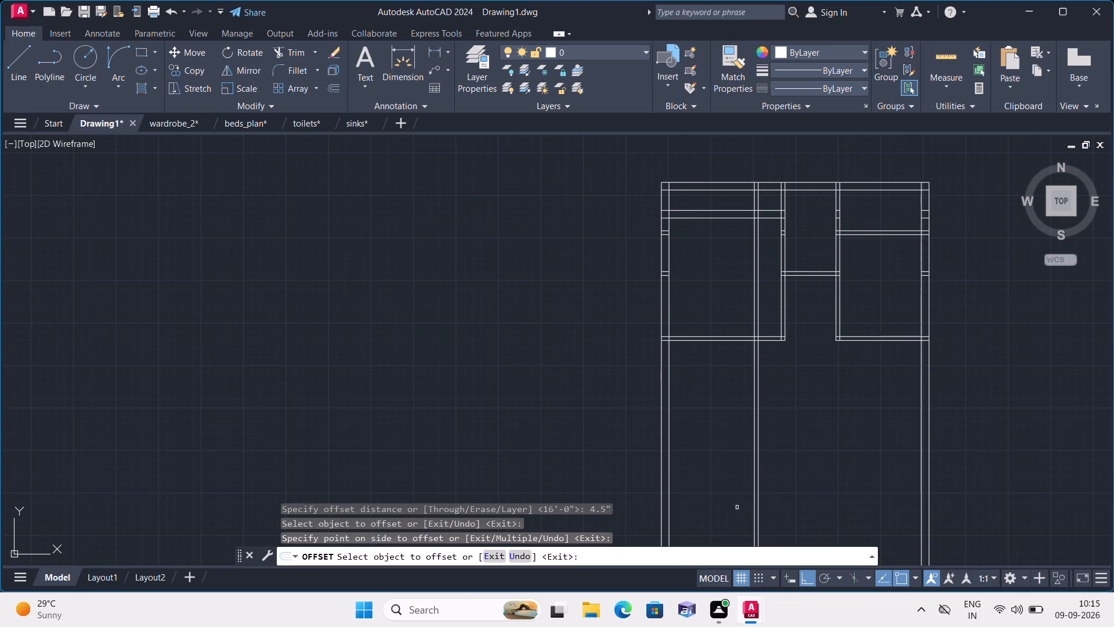
scroll(737, 507, down, 1)
middle_drag(737, 507, 732, 448)
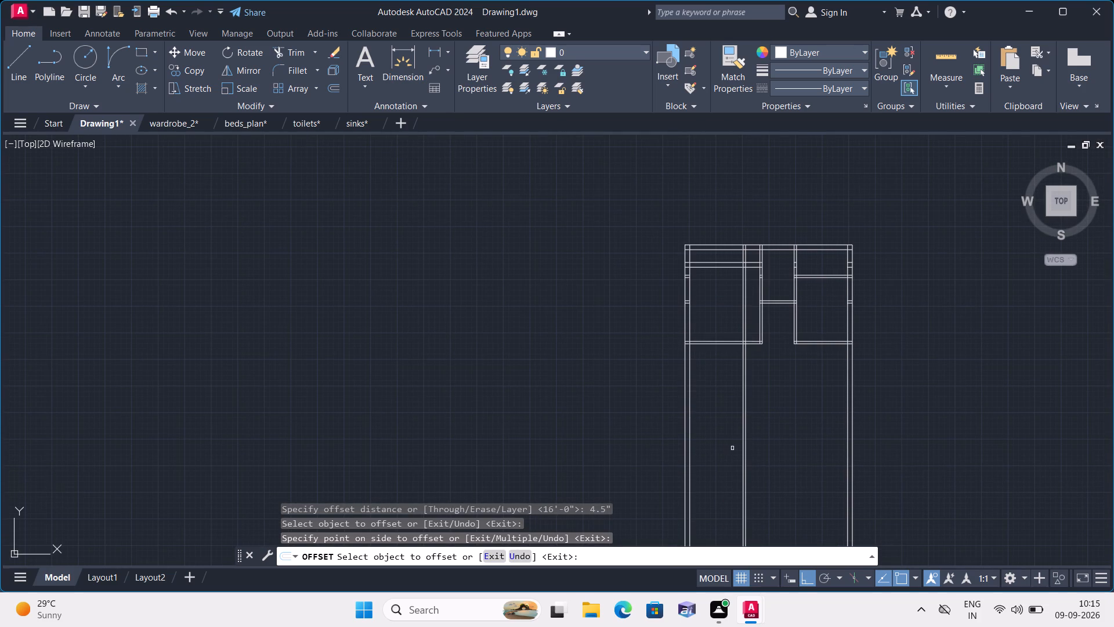
key(Escape)
Trim the new partition's lines out of the northwest room, the strip above it and the wall bands.
text(tr)
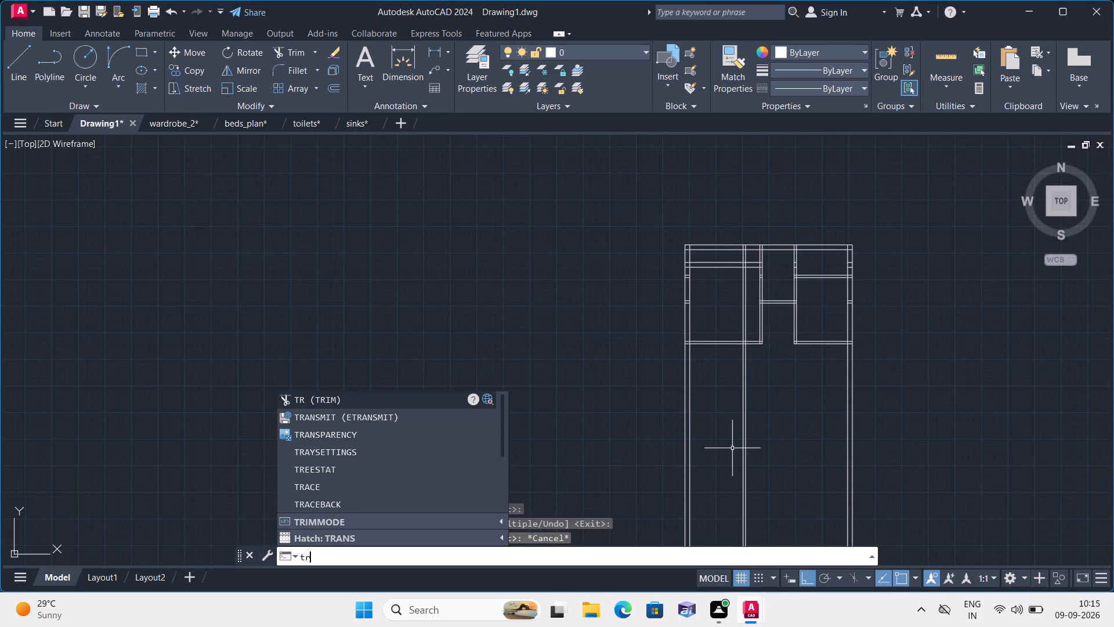
text(im)
key(space)
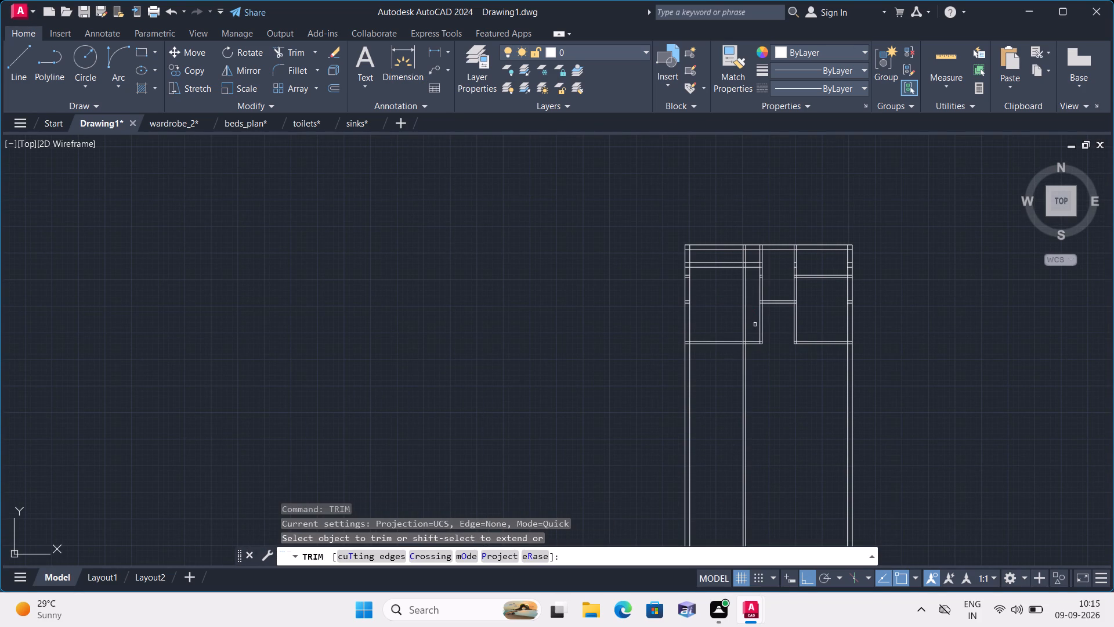
scroll(747, 317, up, 2)
click(748, 320)
click(694, 320)
middle_drag(703, 258, 708, 439)
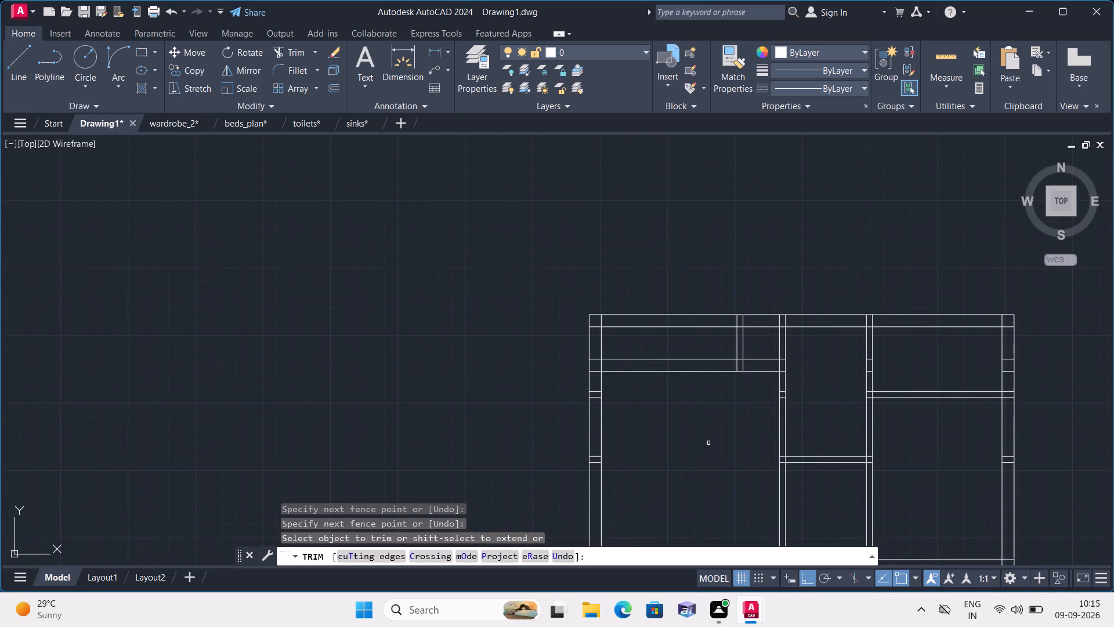
scroll(739, 331, up, 2)
click(714, 309)
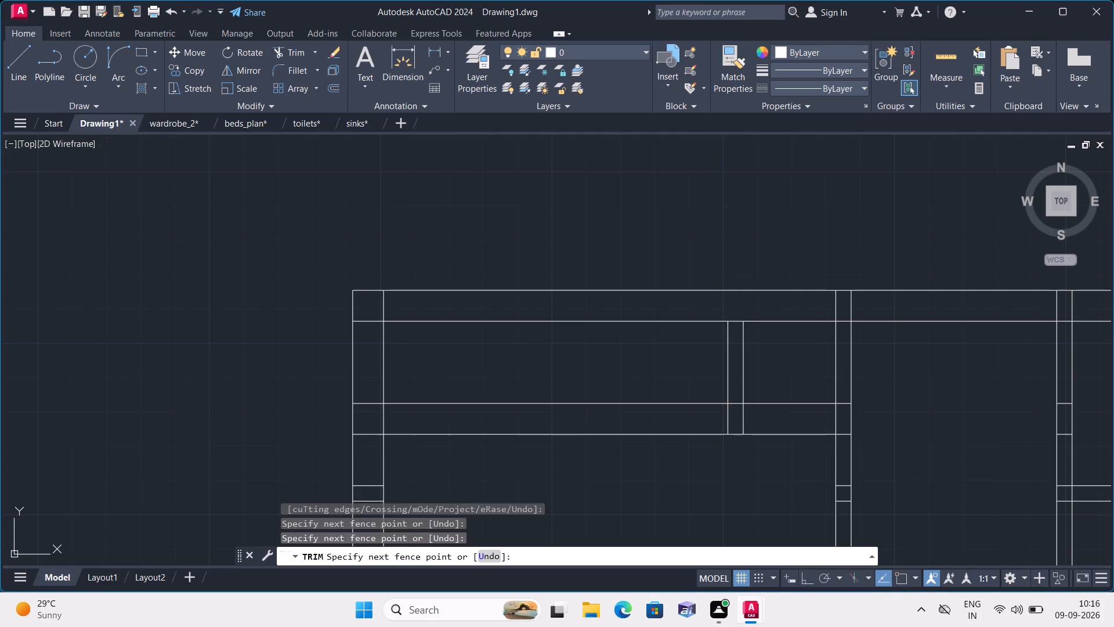
click(754, 308)
click(711, 356)
click(755, 362)
scroll(728, 421, up, 1)
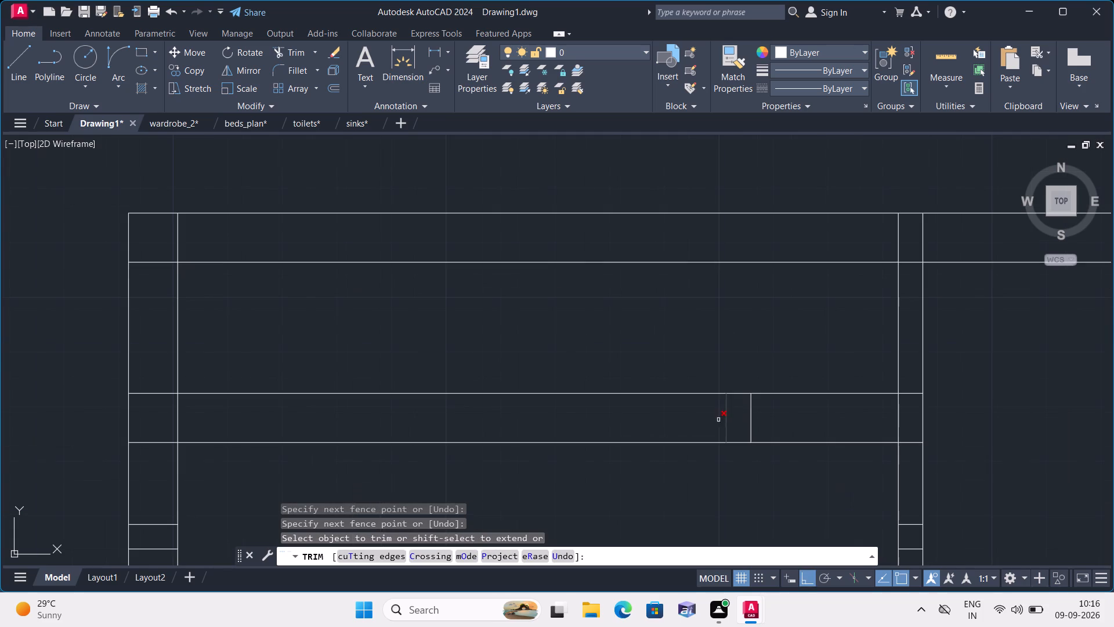
drag(712, 417, 765, 421)
Trim the inner west and north wall lines bounding the narrow strip above the northwest room.
scroll(803, 421, down, 4)
middle_drag(772, 474, 762, 269)
scroll(761, 271, down, 1)
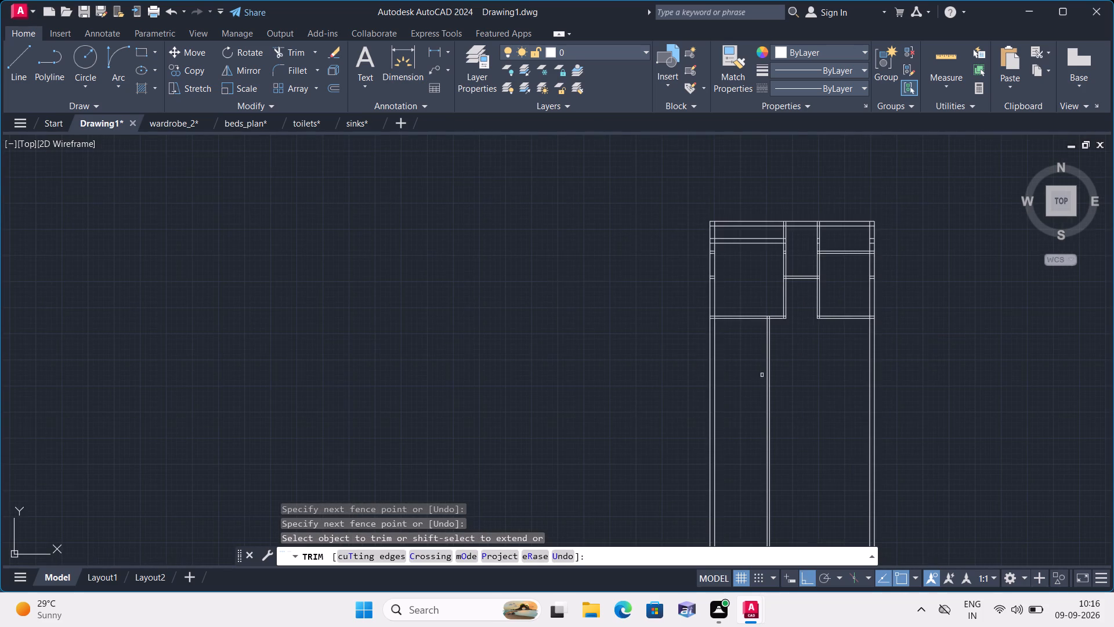
scroll(713, 316, up, 1)
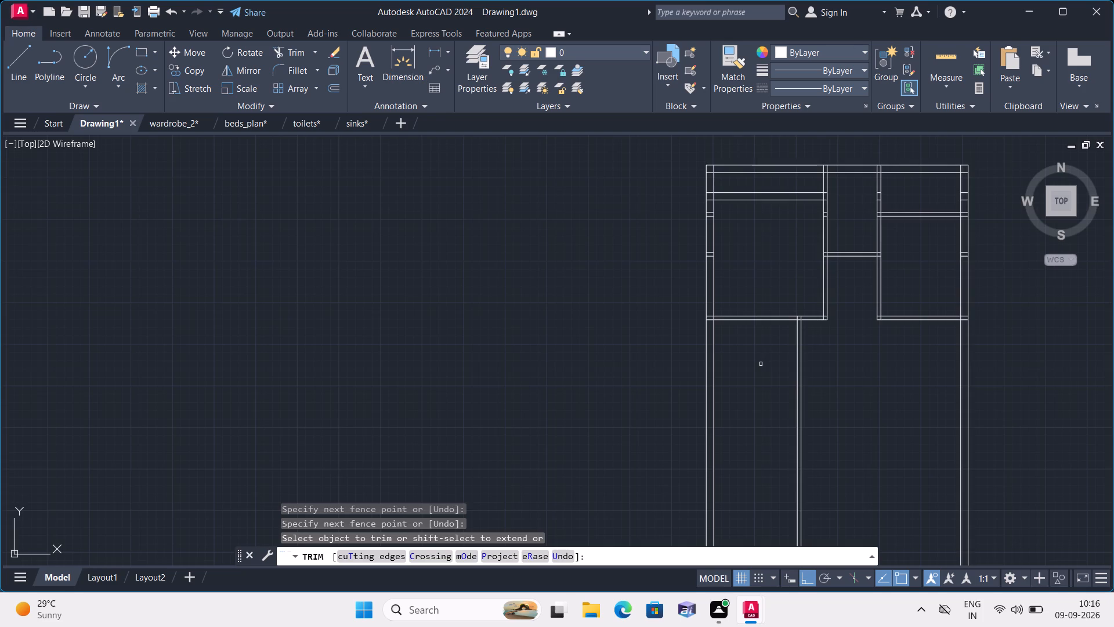
middle_drag(761, 364, 756, 453)
scroll(702, 267, up, 2)
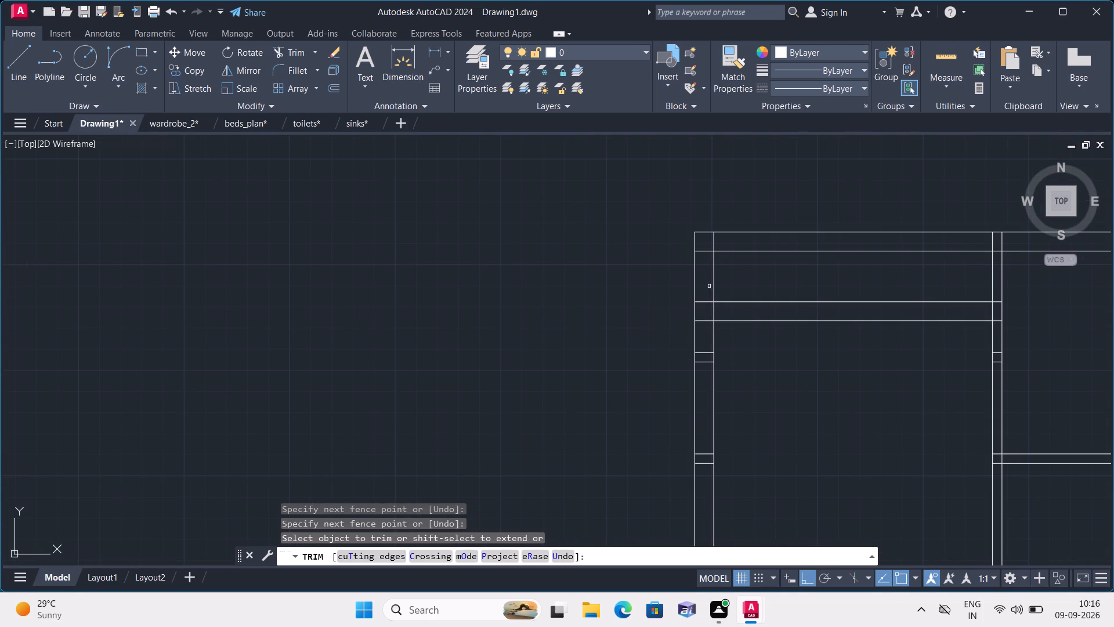
click(710, 286)
click(729, 283)
click(711, 246)
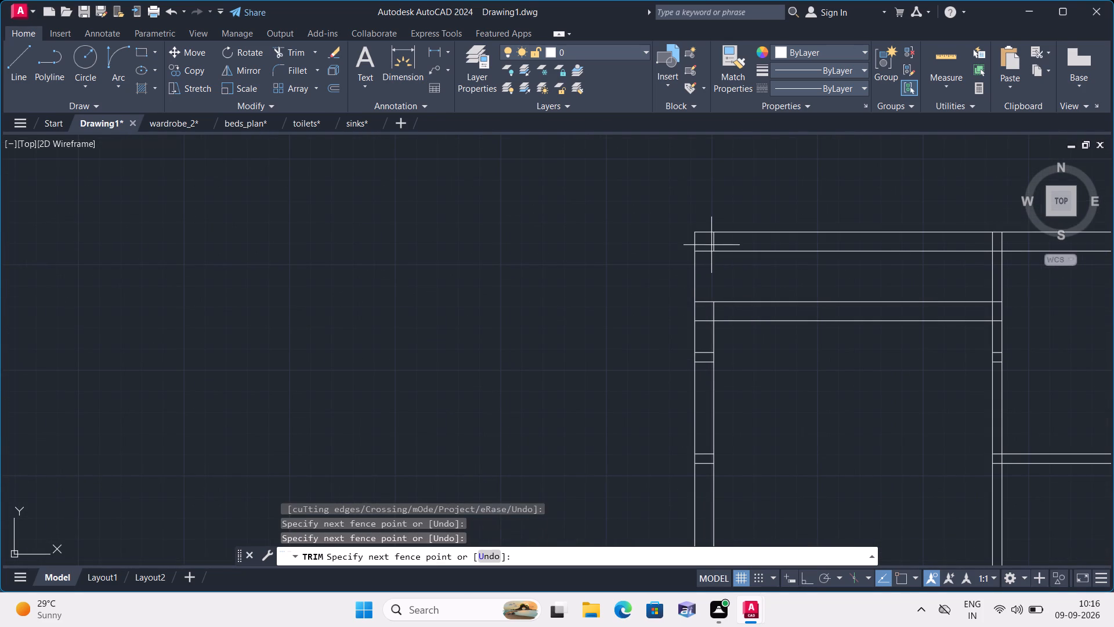
click(717, 240)
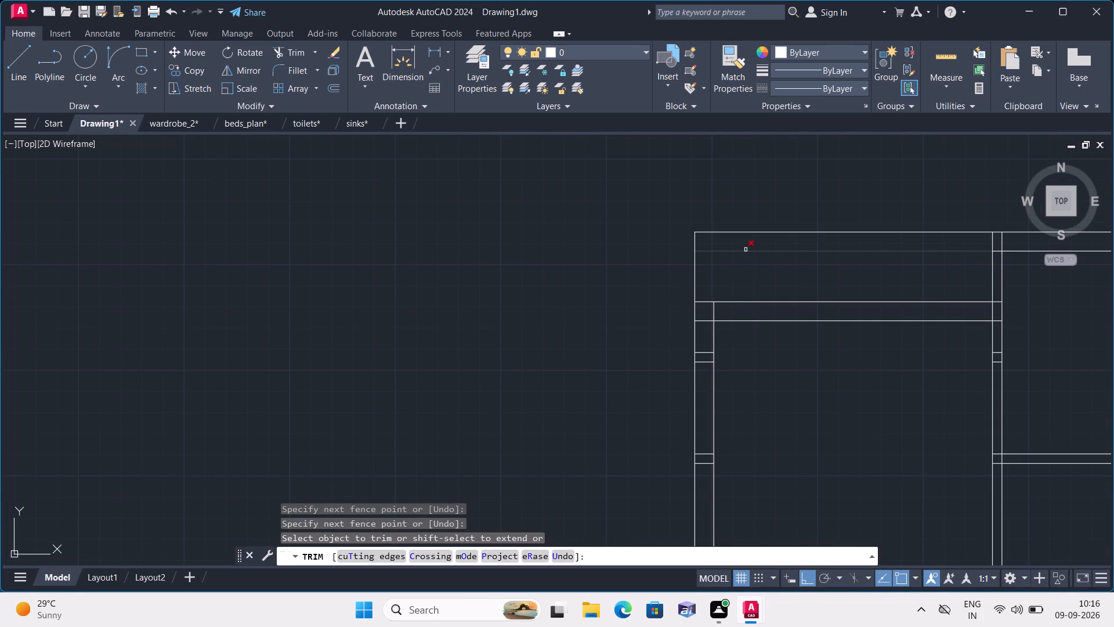
click(747, 250)
Clean up the northwest room's upper west corner and trim the short cross-lines inside its west wall.
scroll(758, 262, down, 1)
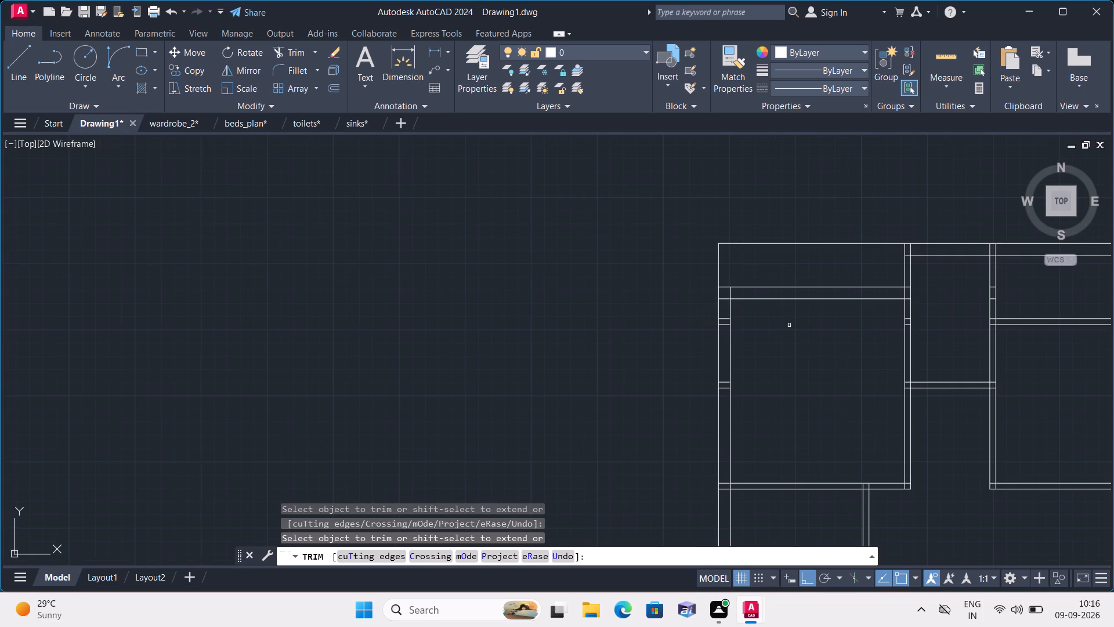
middle_drag(815, 412, 752, 285)
middle_drag(754, 288, 777, 333)
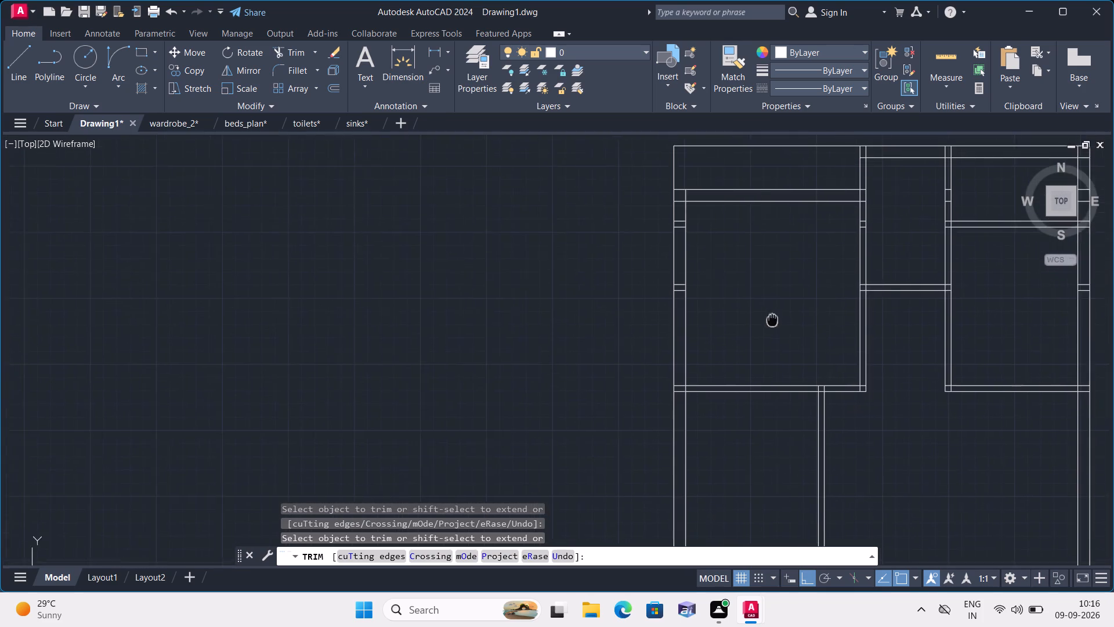
middle_drag(777, 333, 786, 348)
scroll(683, 243, up, 2)
click(730, 201)
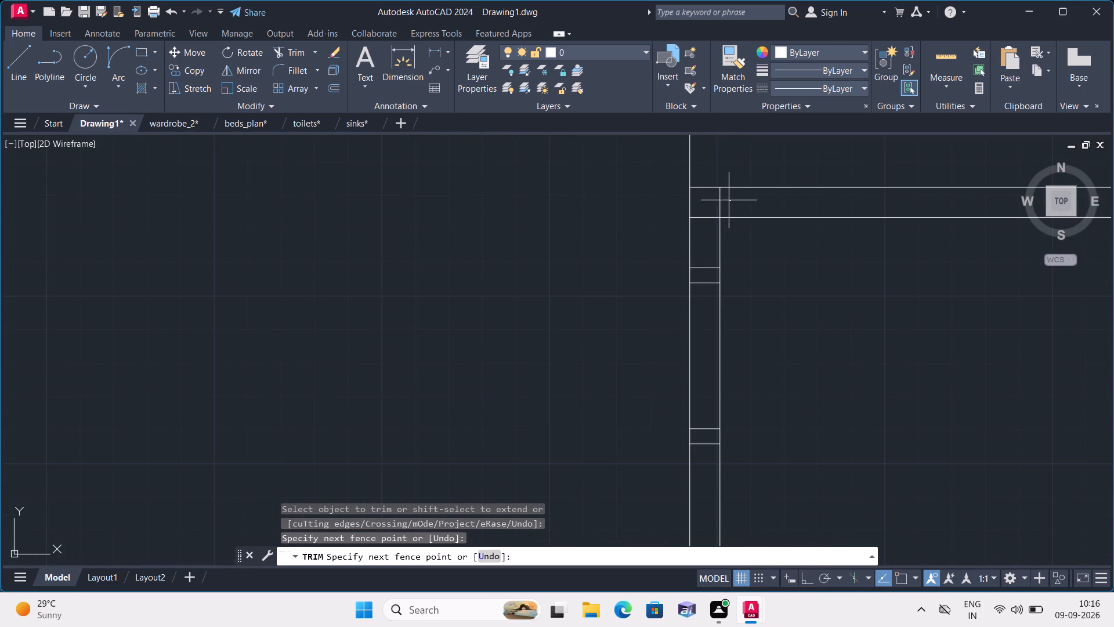
click(704, 207)
drag(704, 207, 704, 218)
drag(708, 314, 707, 285)
drag(709, 212, 709, 222)
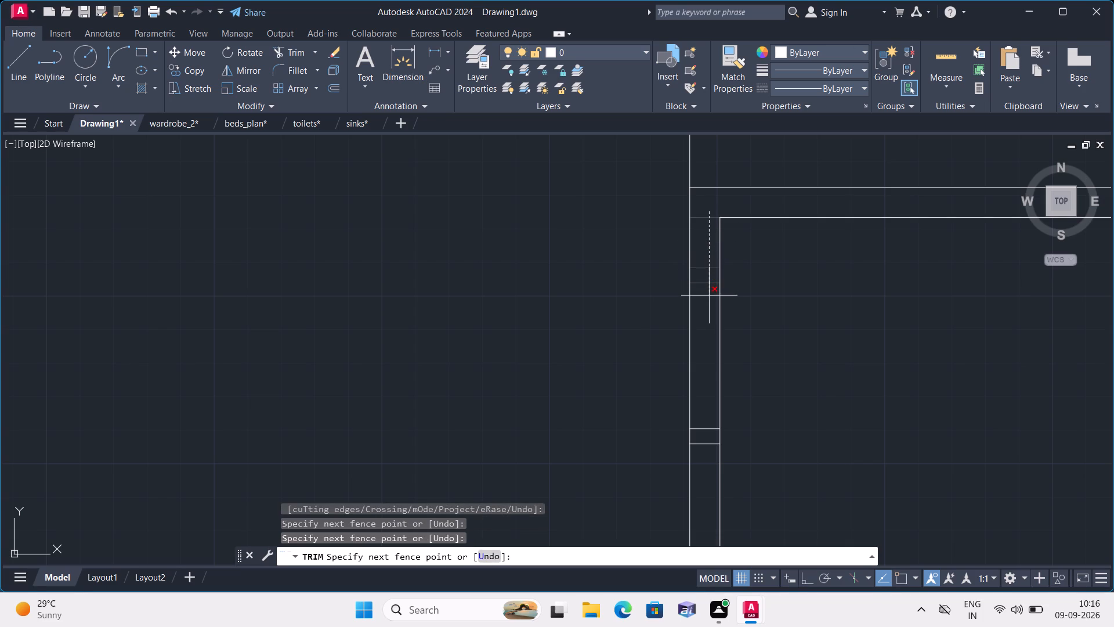
click(709, 296)
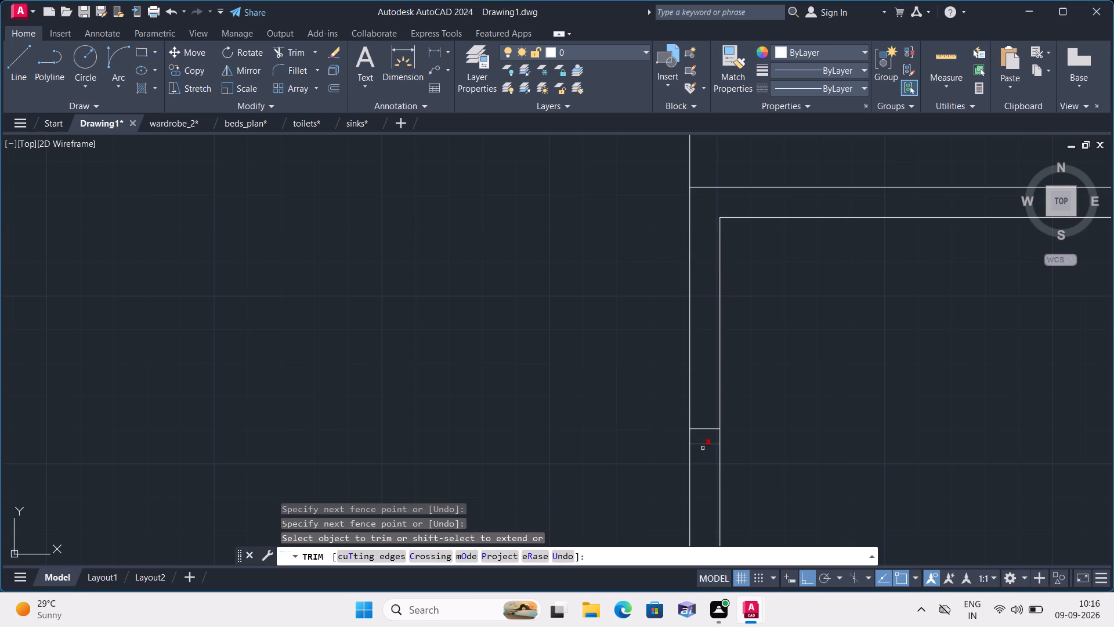
drag(706, 466, 706, 451)
click(697, 409)
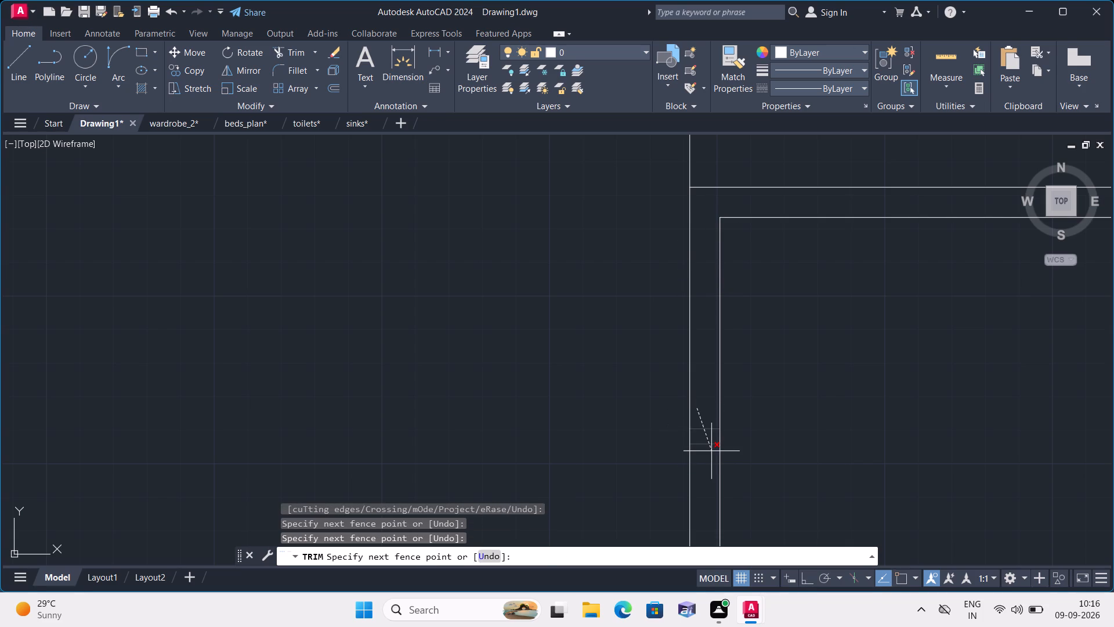
click(711, 452)
Trim the cross-lines and the inner west wall segment where the northwest room's south wall meets the west wall.
scroll(711, 448, down, 1)
middle_drag(711, 448, 659, 258)
scroll(645, 401, up, 1)
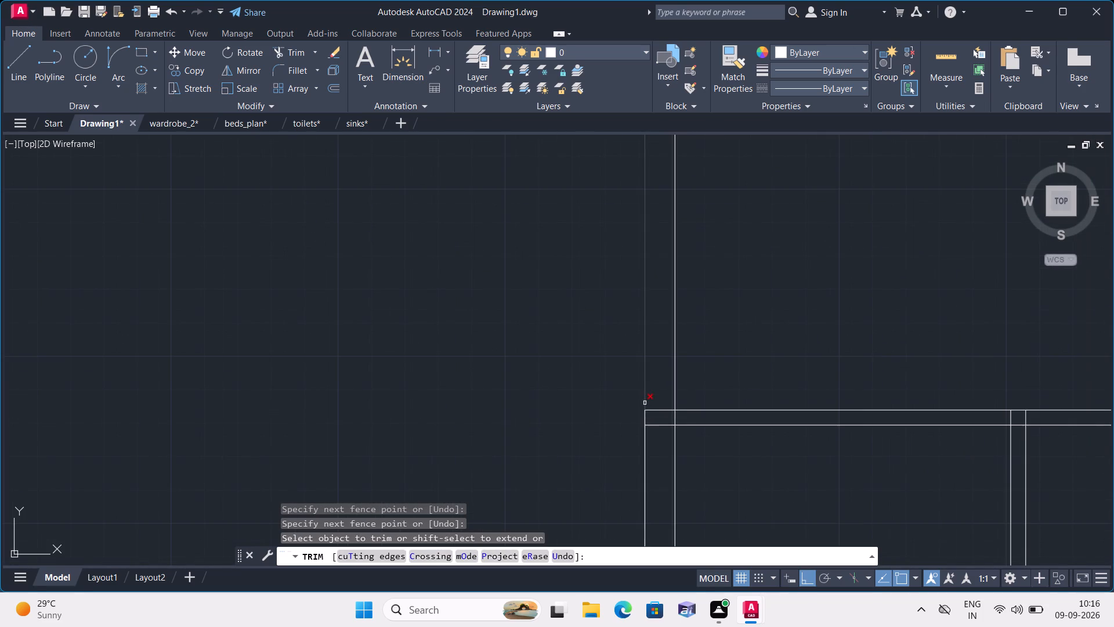
scroll(706, 406, down, 1)
scroll(730, 444, up, 1)
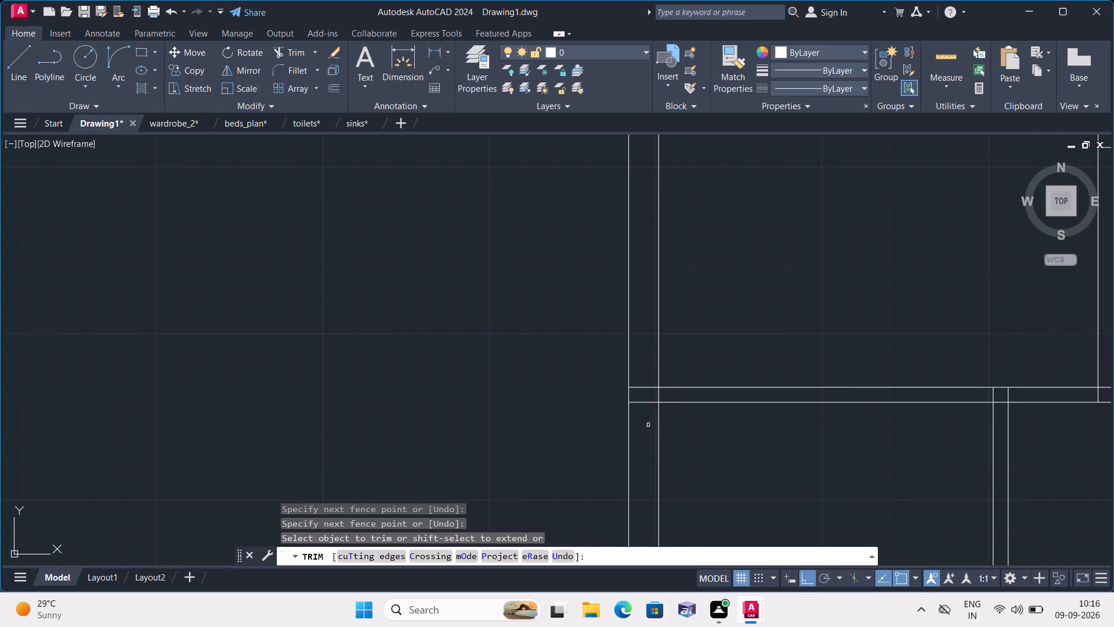
click(650, 426)
click(645, 381)
scroll(646, 383, up, 2)
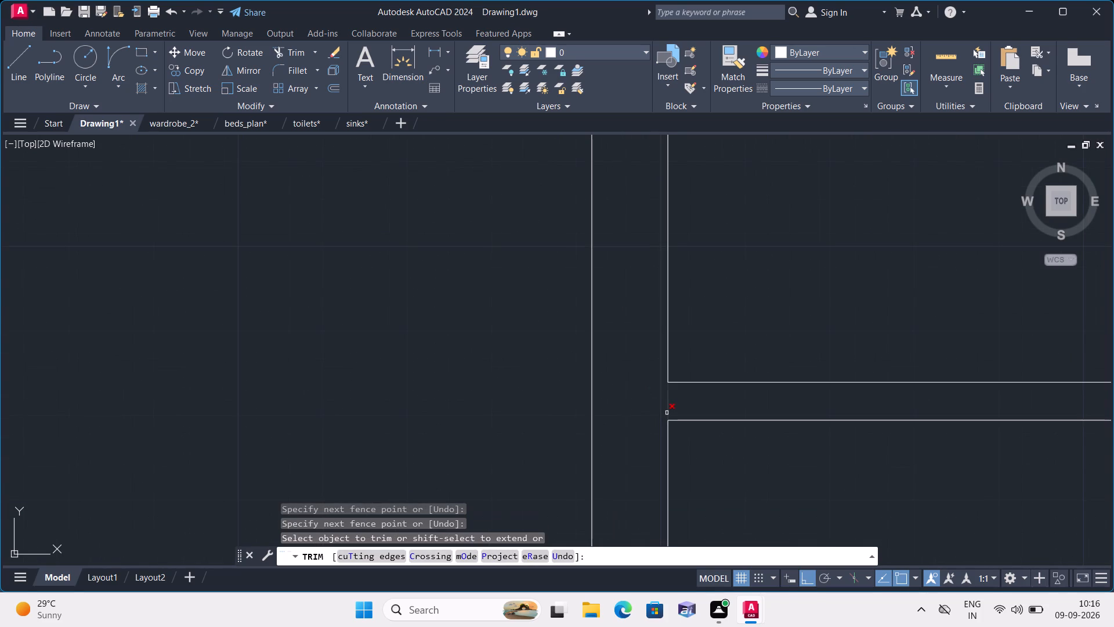
click(667, 413)
scroll(667, 413, down, 3)
middle_drag(777, 469, 683, 448)
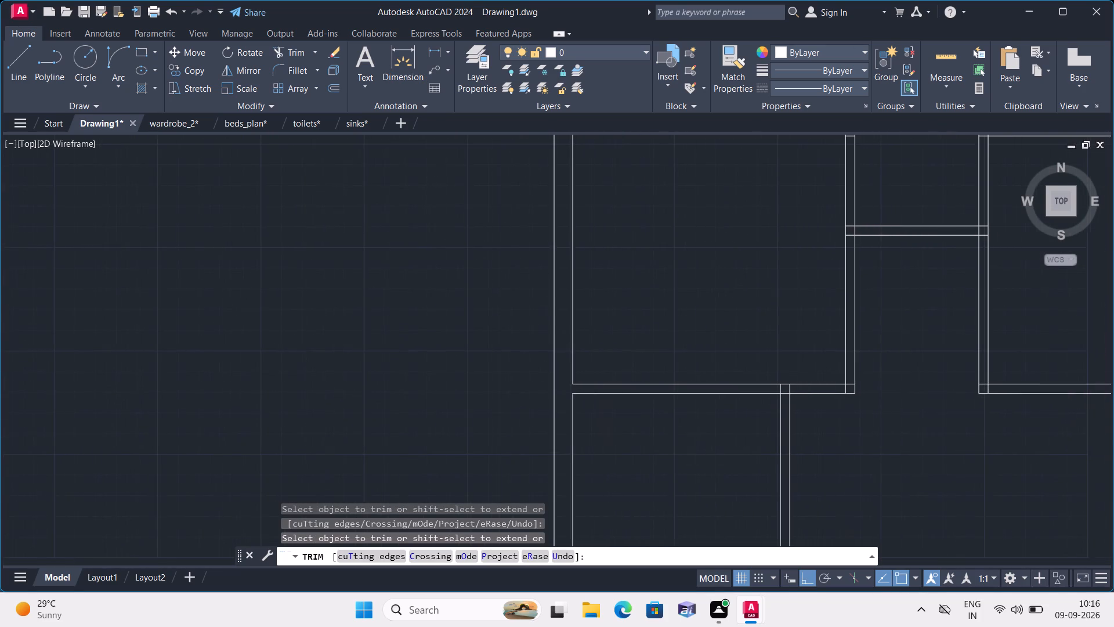
Trim the partition's two lines and the inner east wall line out of the northwest room's south wall band.
scroll(772, 406, up, 2)
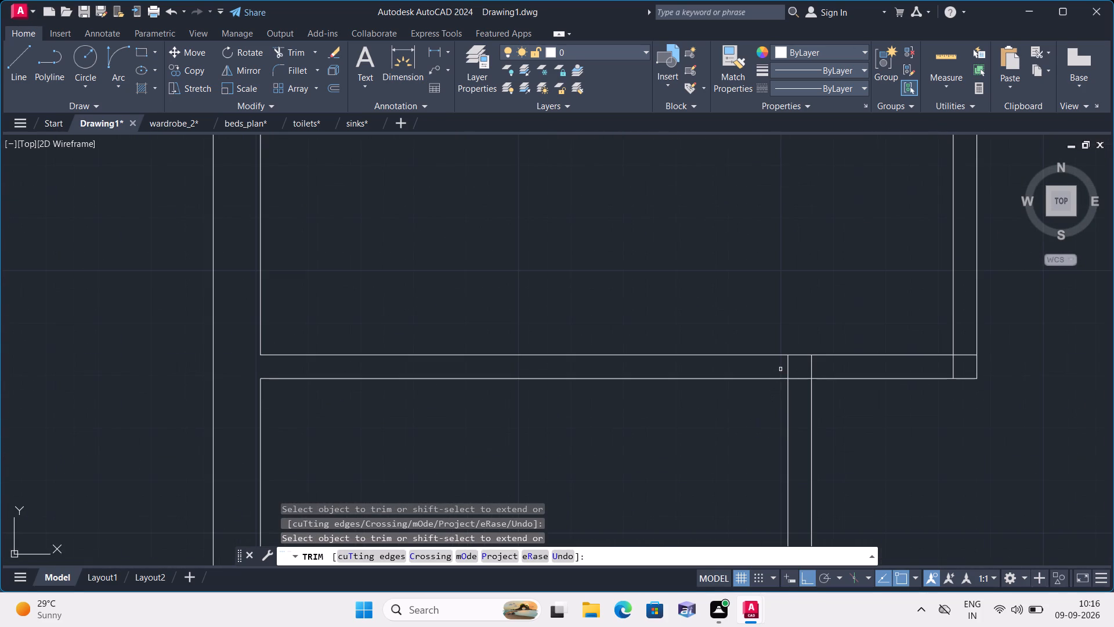
click(775, 364)
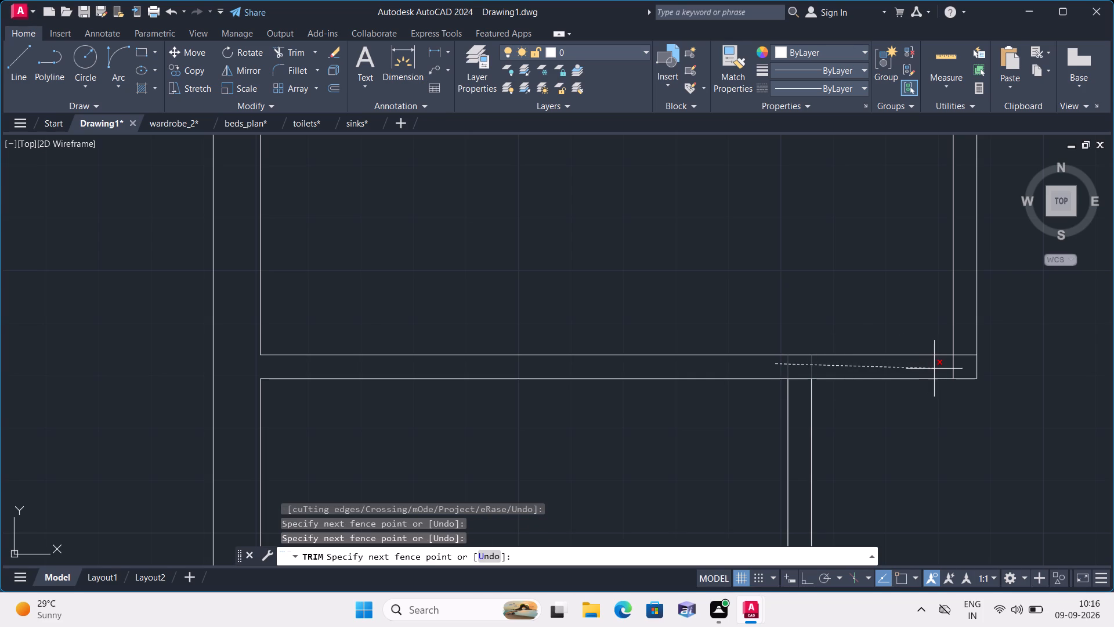
click(960, 369)
scroll(960, 369, down, 1)
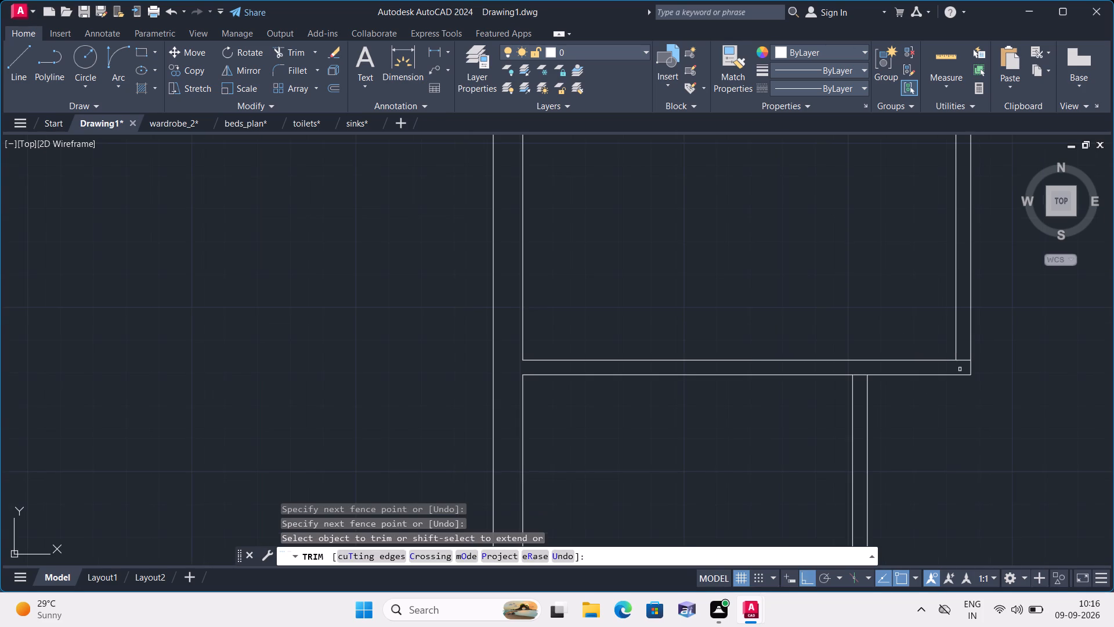
scroll(960, 369, down, 2)
scroll(927, 309, down, 1)
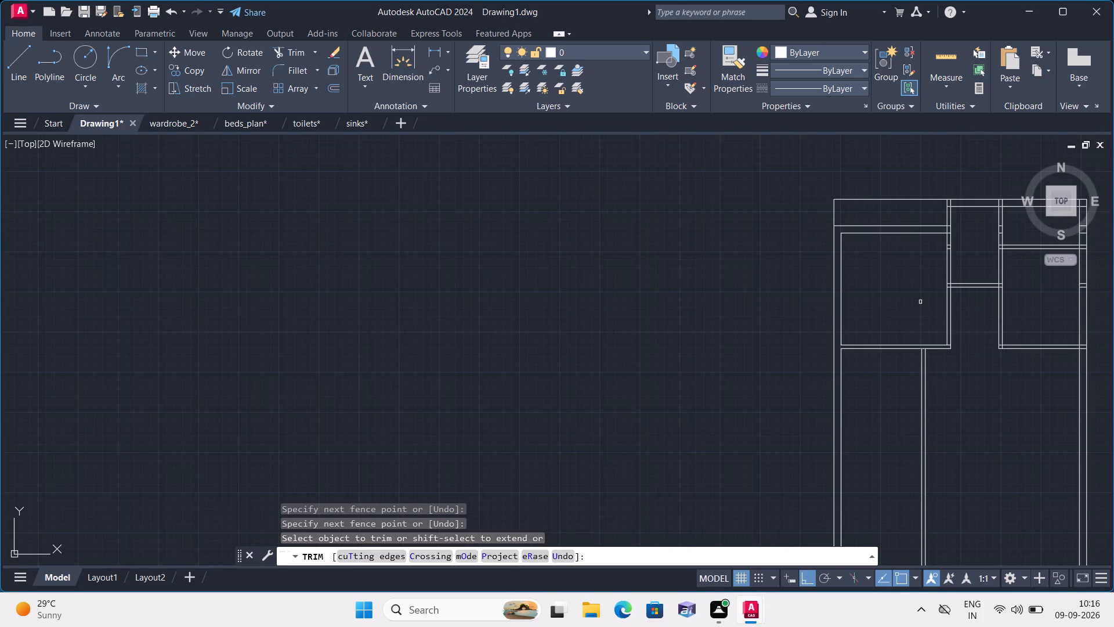
middle_drag(920, 302, 766, 342)
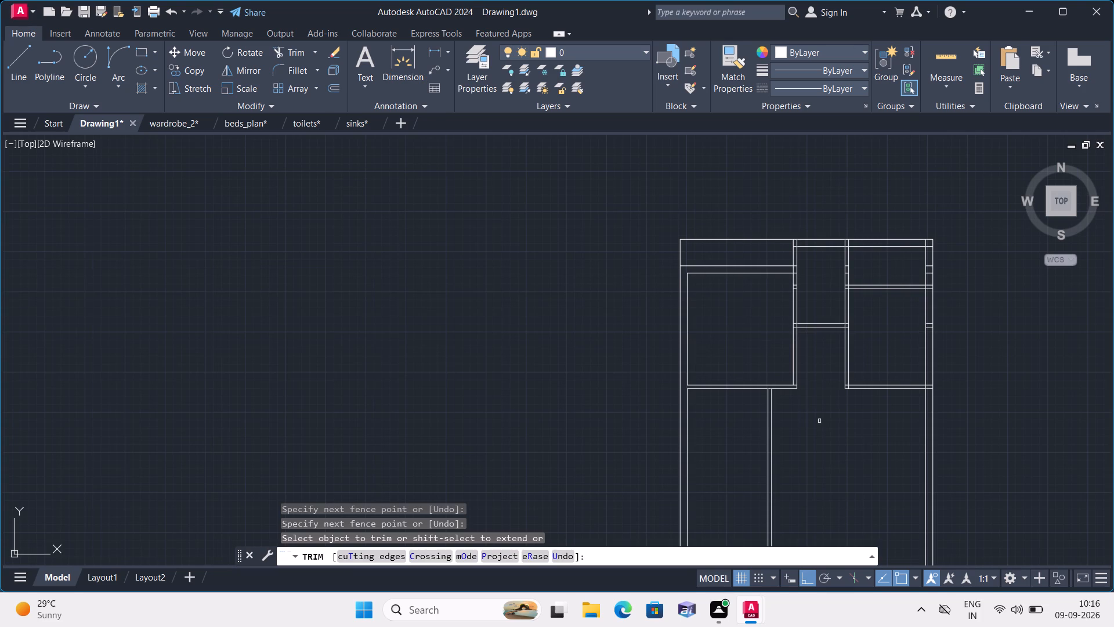
middle_drag(823, 434, 789, 277)
scroll(789, 277, down, 1)
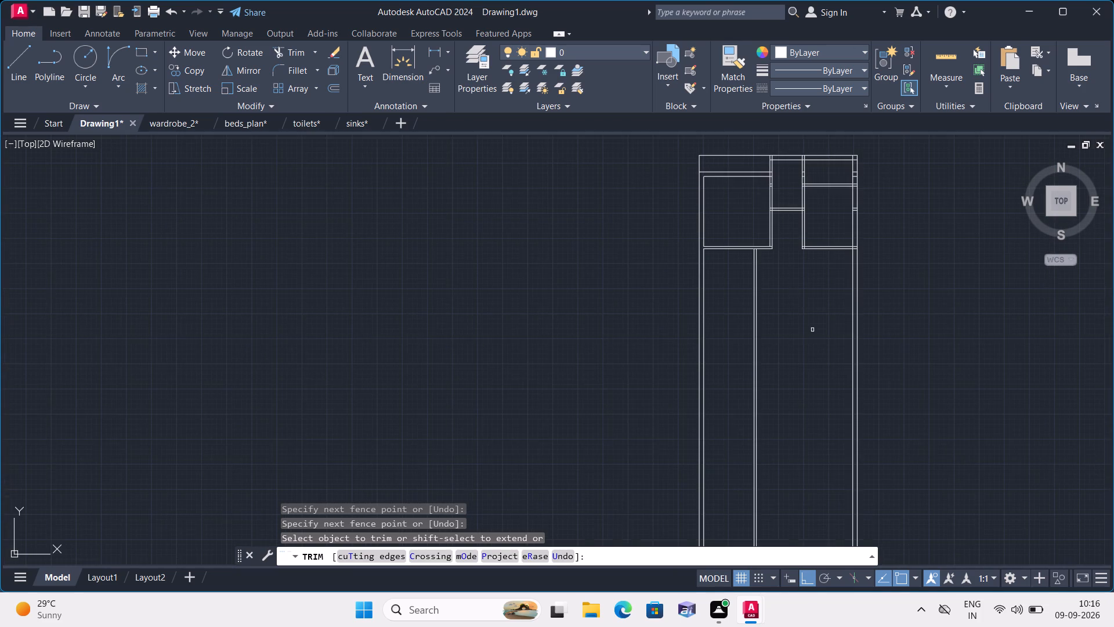
key(Escape)
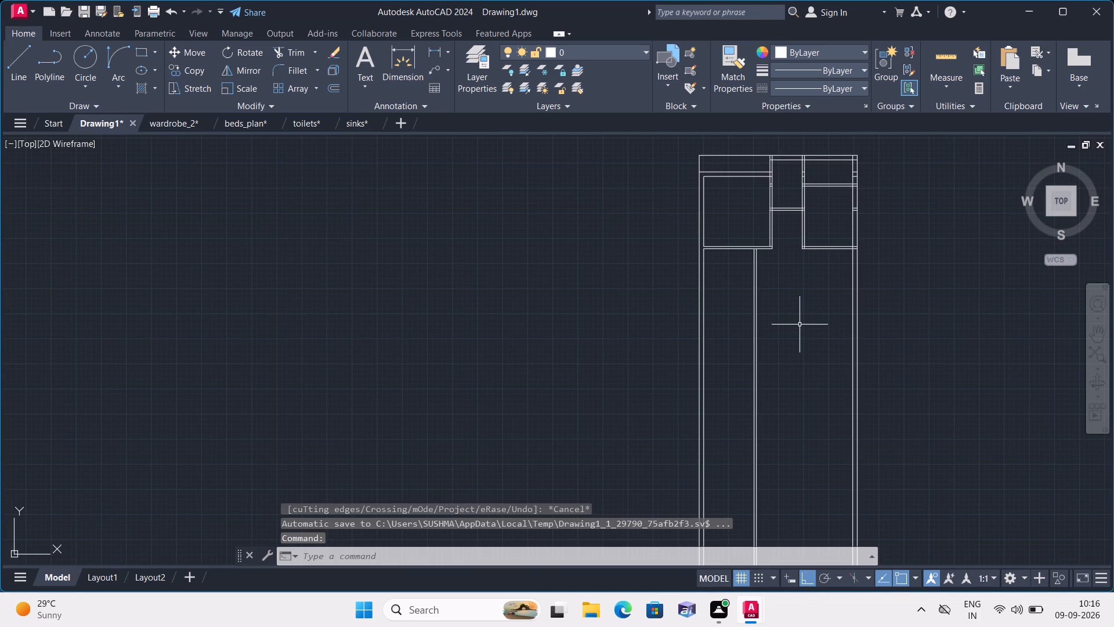
Offset the lower line of the northwest room's south wall 6' to the south.
middle_drag(800, 325, 811, 396)
scroll(775, 340, up, 1)
middle_drag(775, 339, 777, 354)
text(offse)
text(t)
key(space)
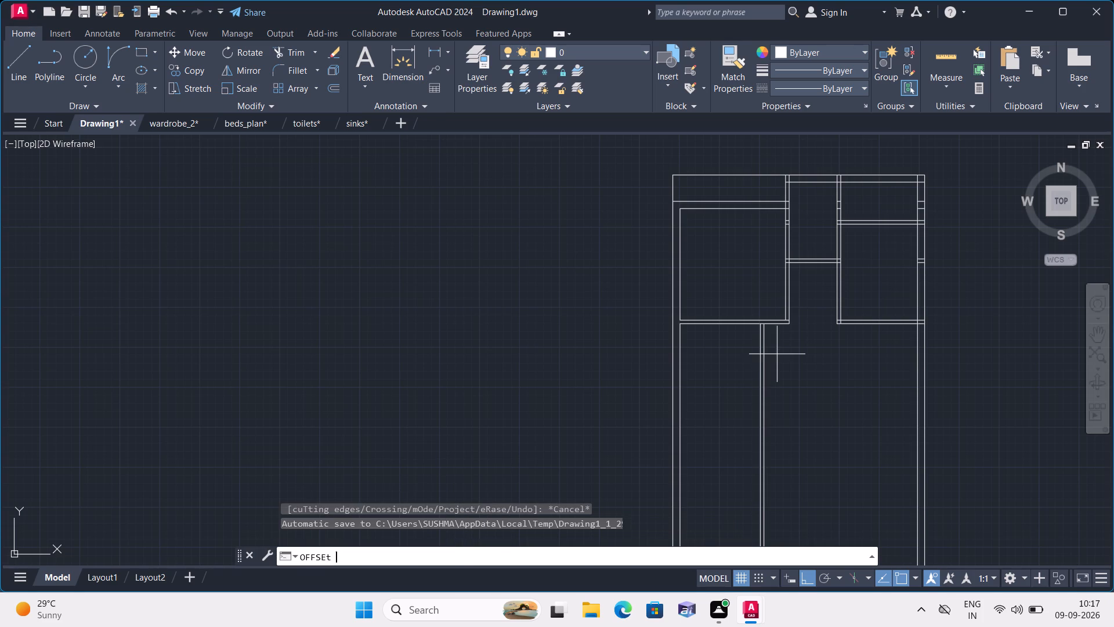
text(6')
key(space)
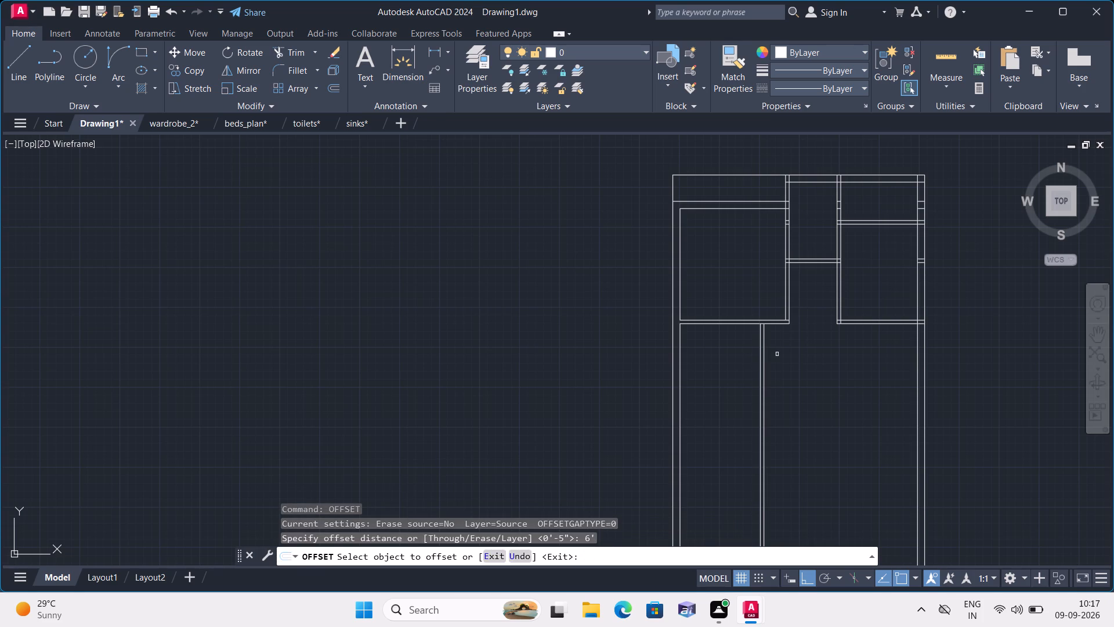
scroll(678, 331, up, 2)
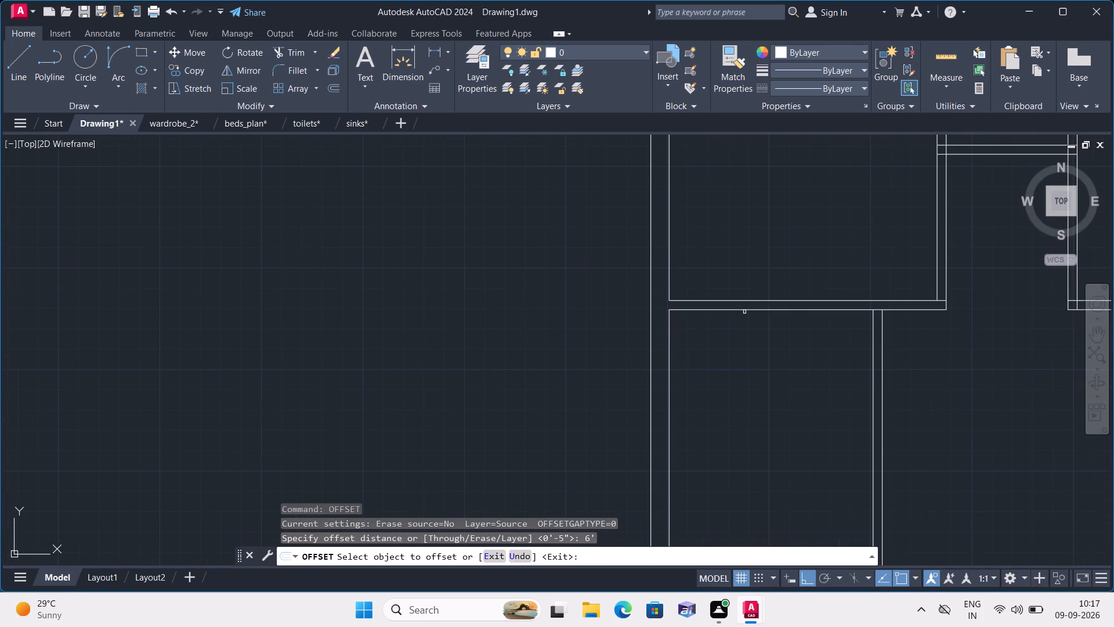
click(744, 311)
click(772, 427)
middle_drag(772, 428, 742, 331)
scroll(742, 331, down, 1)
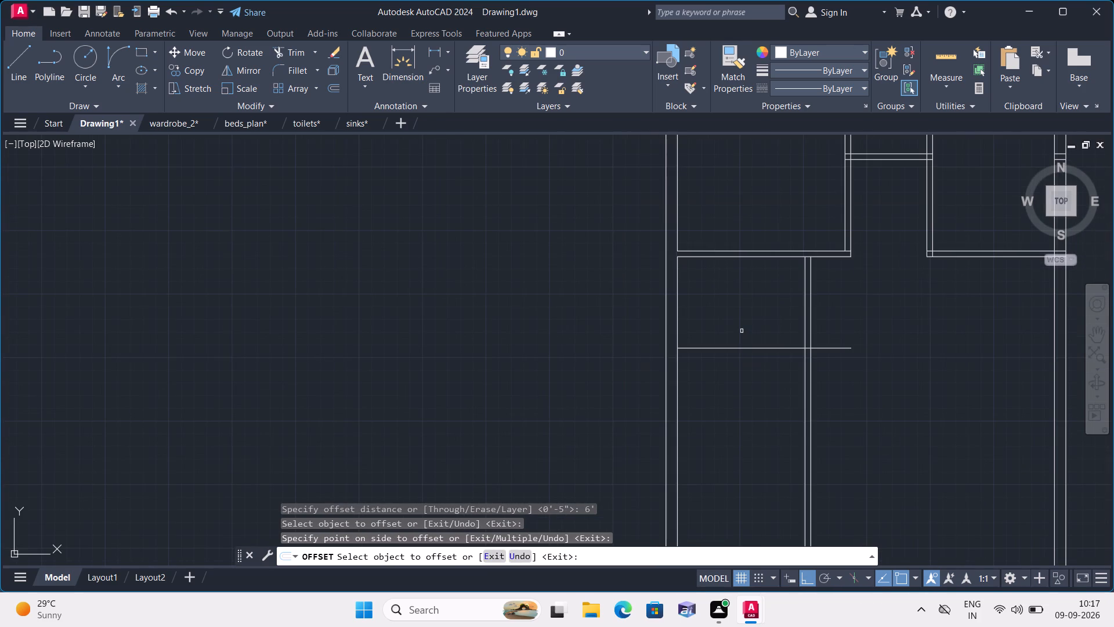
Offset the new horizontal line 4.5" to the south to give the partition its thickness.
key(space)
key(space)
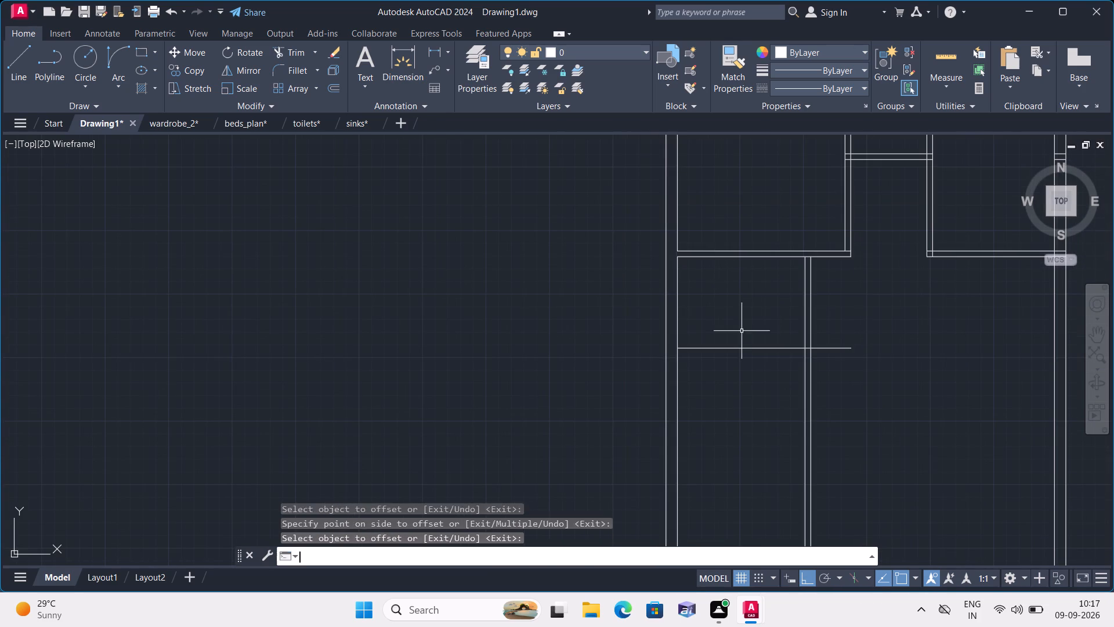
text(4.5")
key(space)
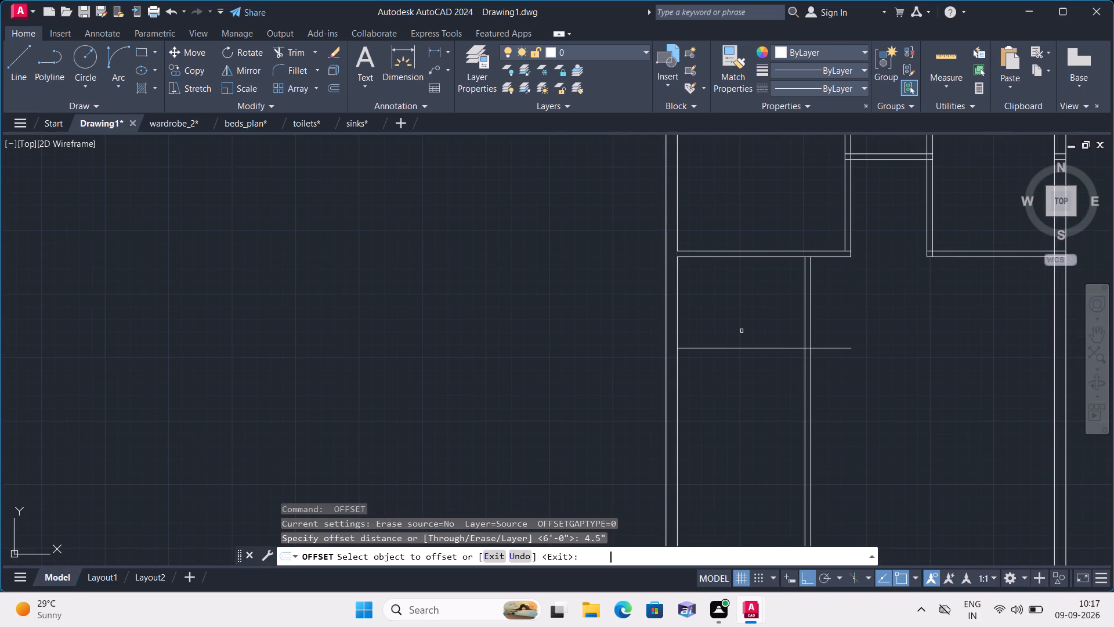
click(742, 348)
click(729, 405)
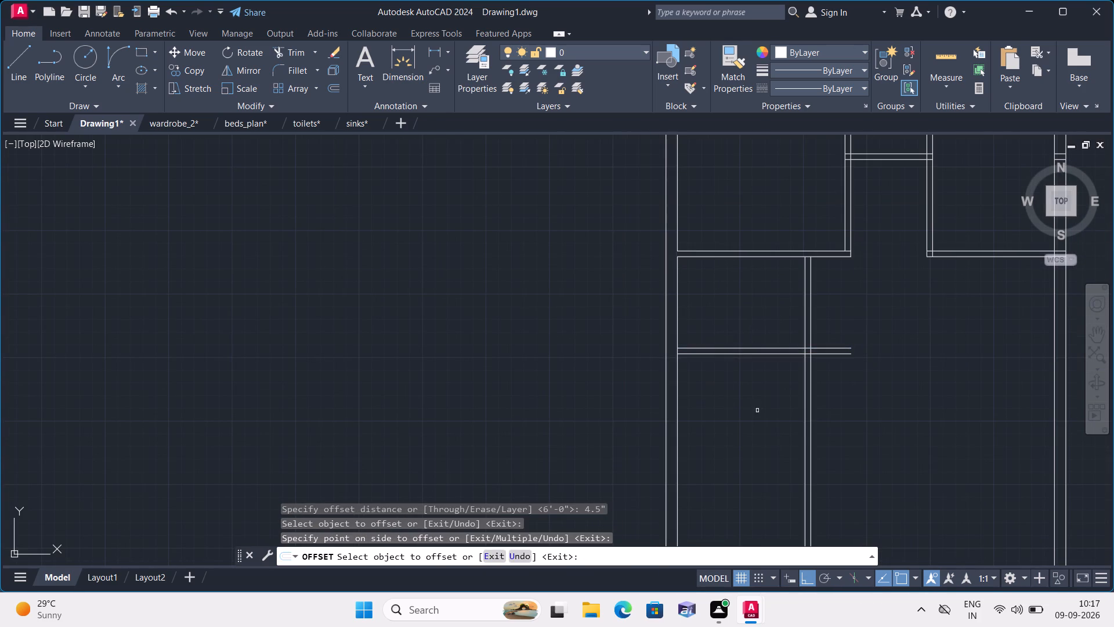
key(space)
Offset the lower line of the new horizontal partition 12' to the south.
middle_drag(761, 421, 755, 344)
scroll(755, 344, down, 2)
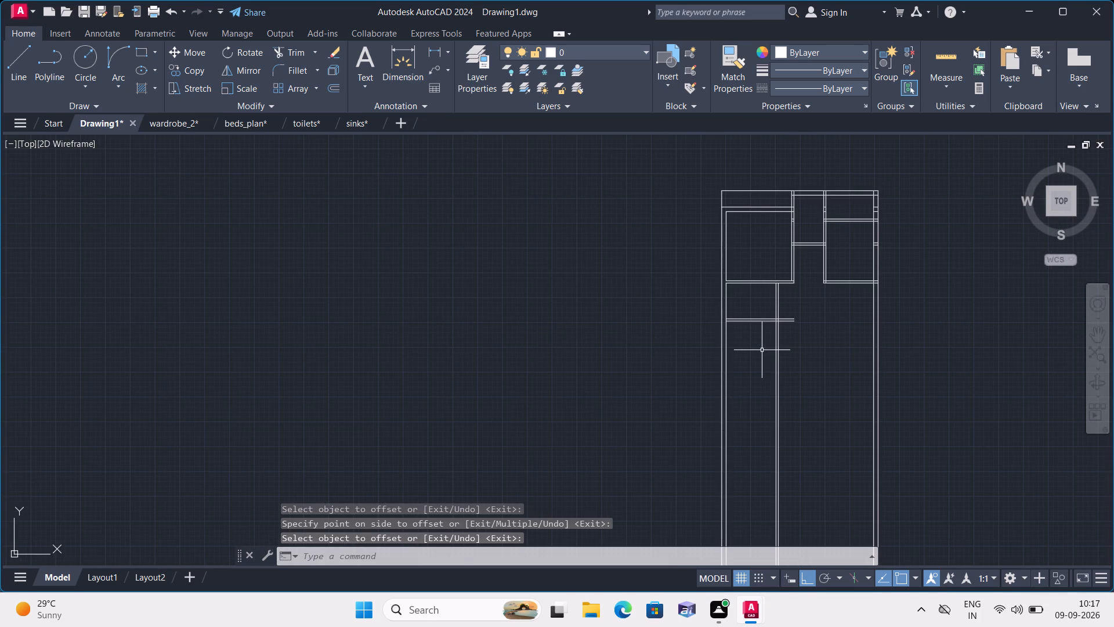
scroll(761, 350, down, 1)
scroll(761, 350, up, 2)
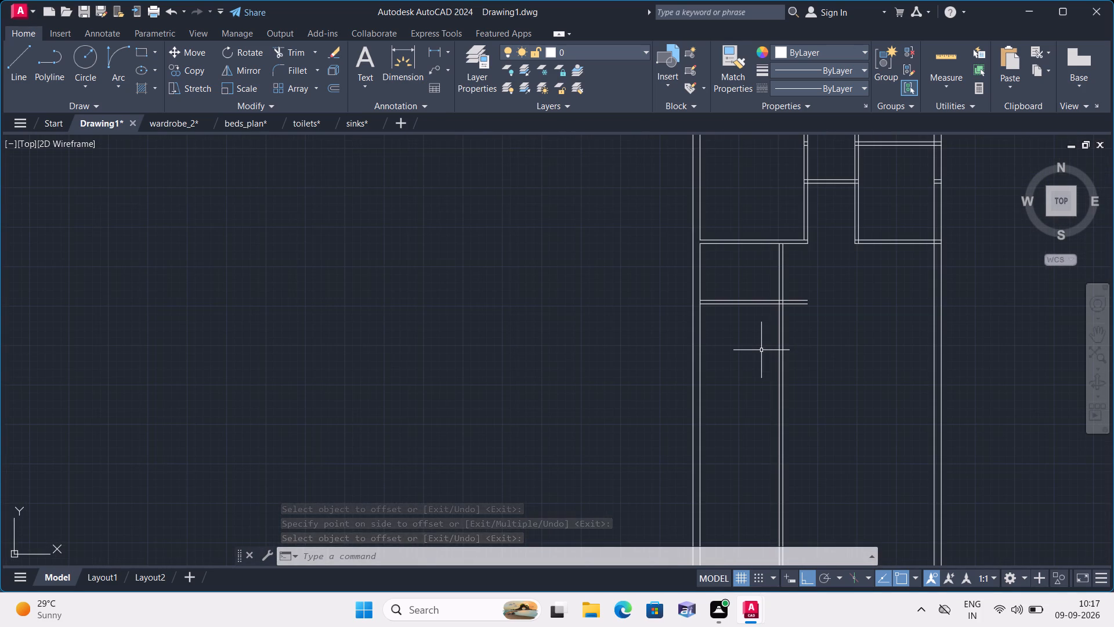
middle_drag(761, 350, 719, 457)
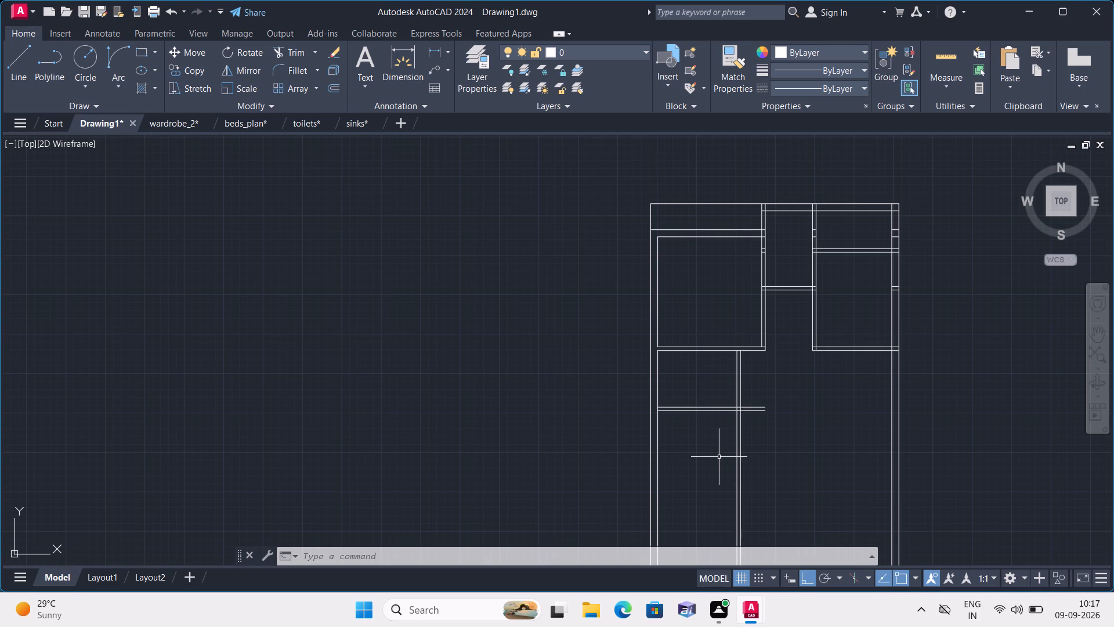
key(space)
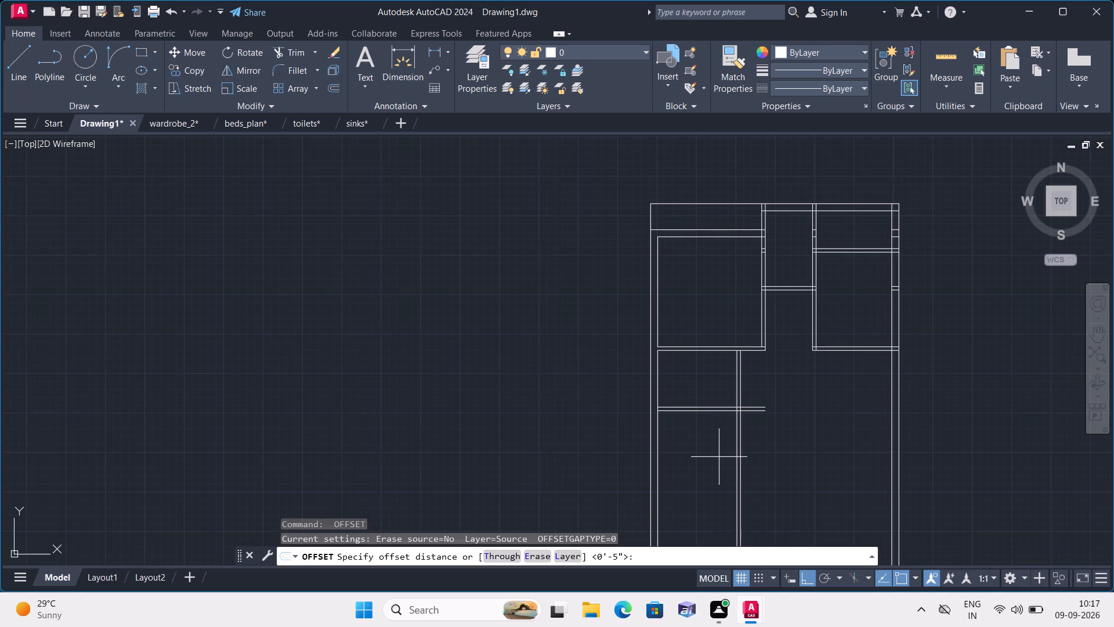
text(12')
key(space)
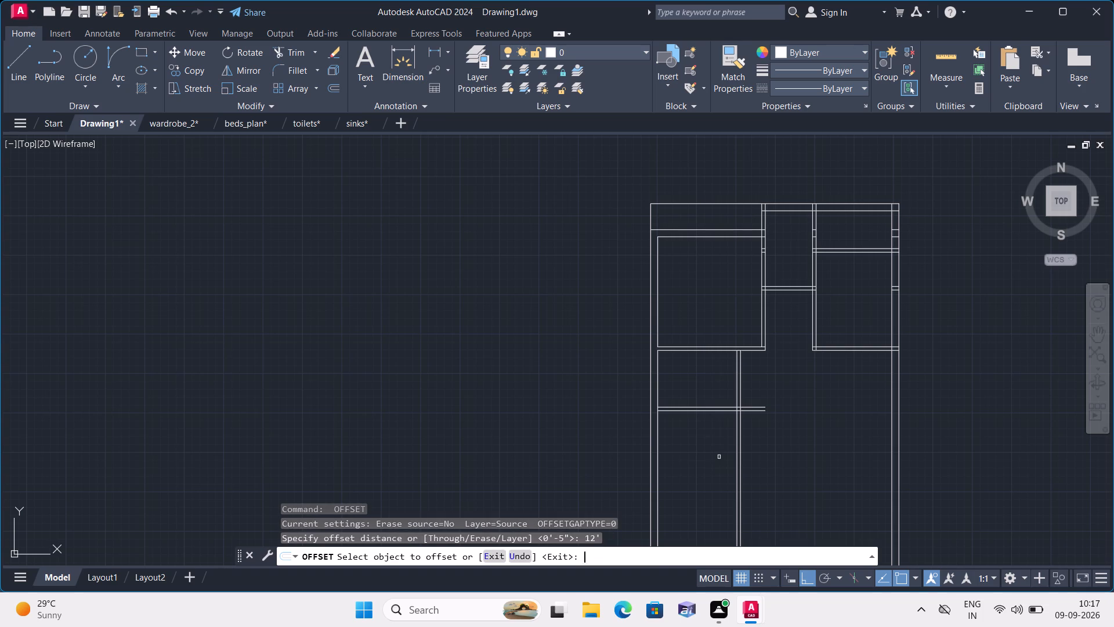
click(715, 412)
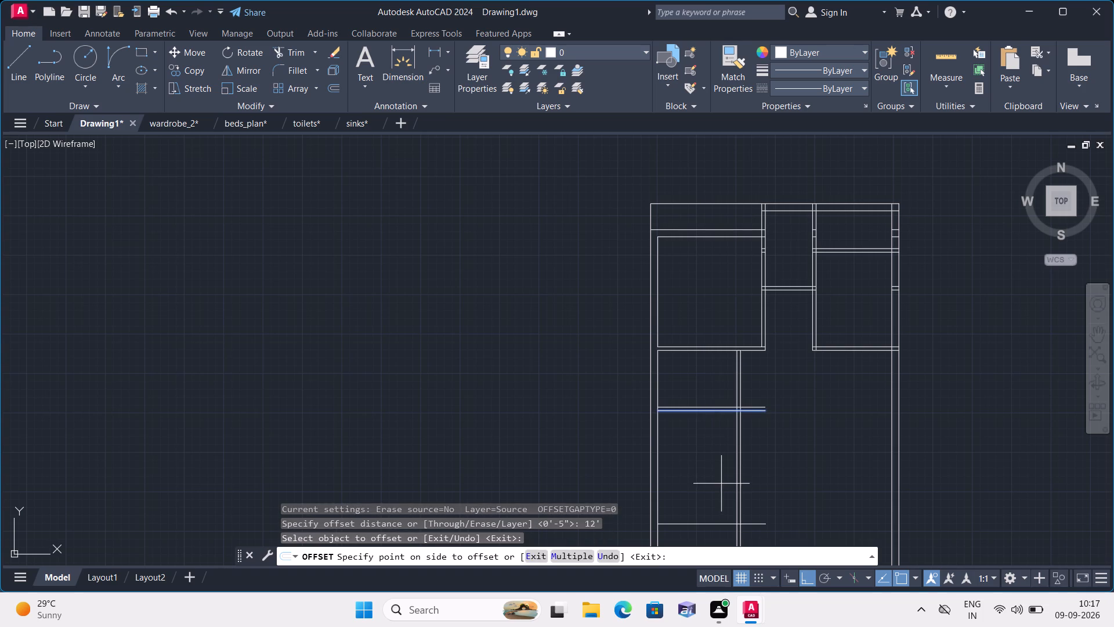
click(721, 485)
middle_drag(721, 485, 721, 477)
key(space)
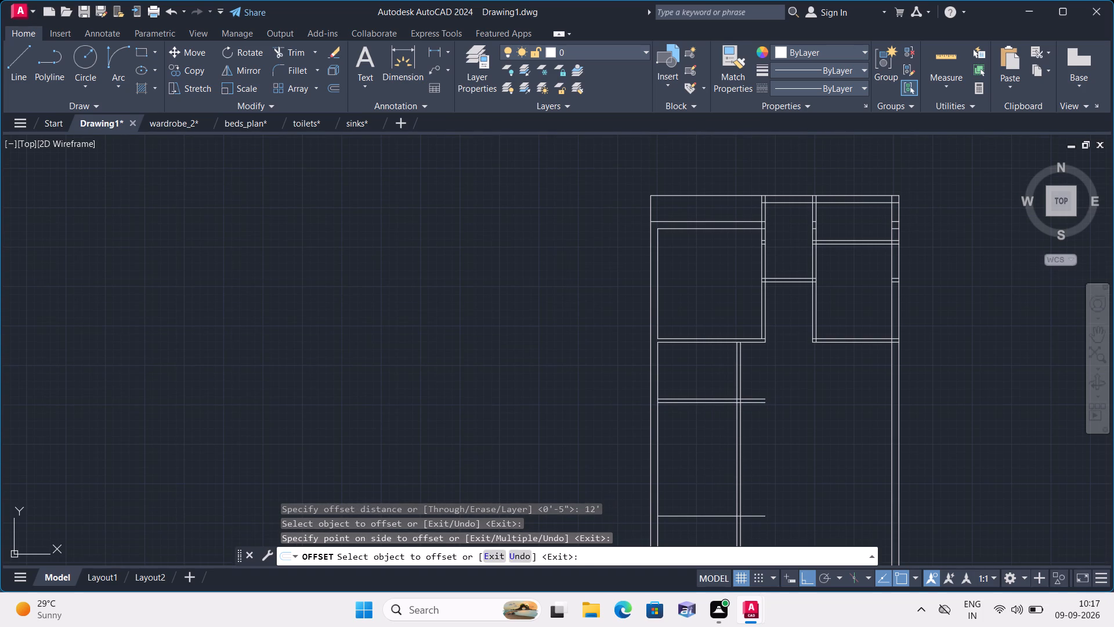
Offset the new lower horizontal line 9" to the south to give the wall its thickness.
key(space)
text(9")
key(space)
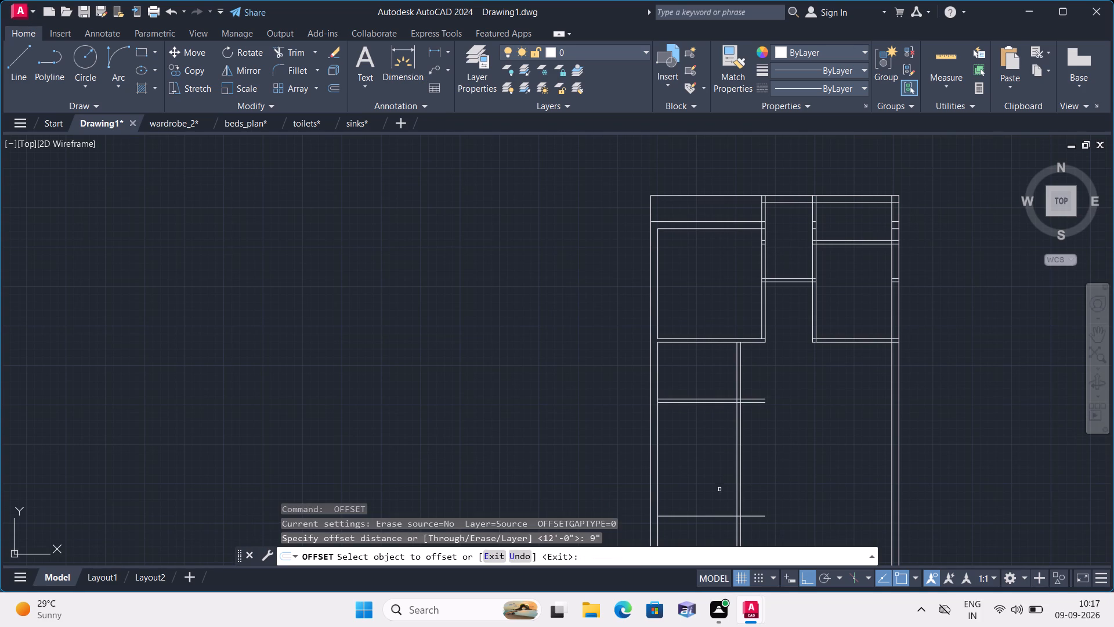
click(718, 516)
click(717, 535)
middle_drag(717, 535, 712, 525)
scroll(717, 535, down, 1)
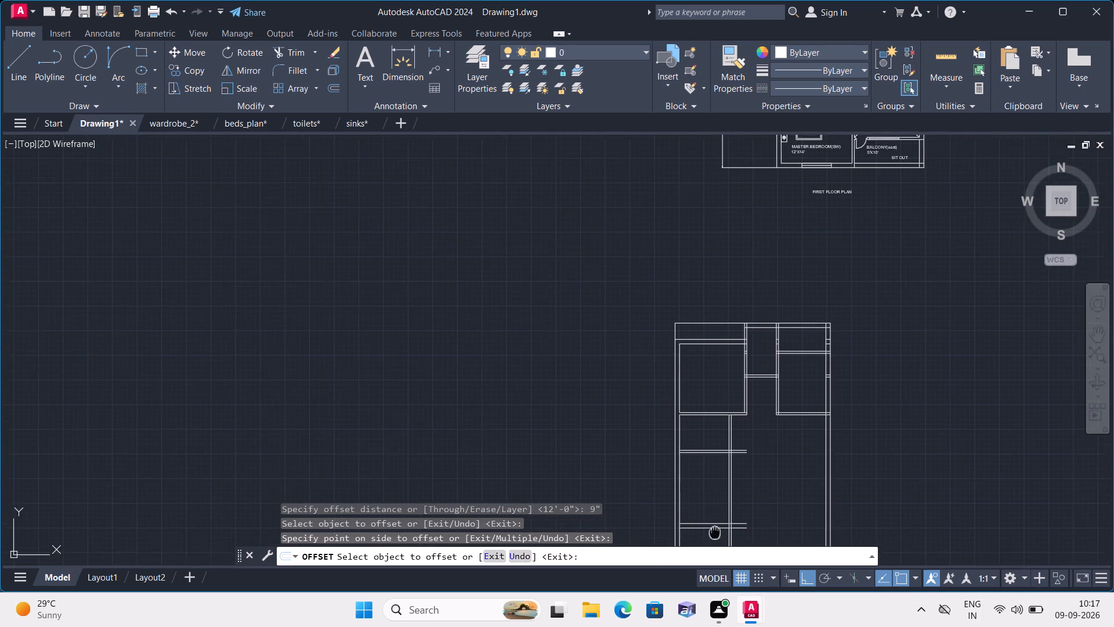
middle_drag(712, 525, 712, 524)
key(Escape)
Extend both lines of the new 9" horizontal wall east to the outer line of the east wall.
text(exte)
key(space)
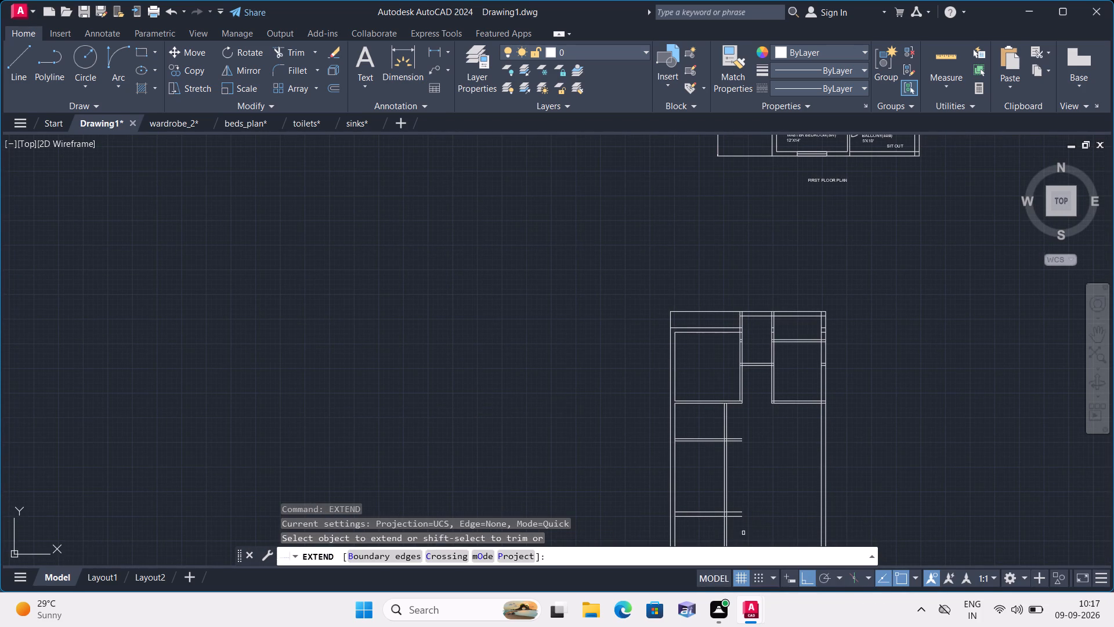
click(742, 532)
click(737, 498)
click(796, 528)
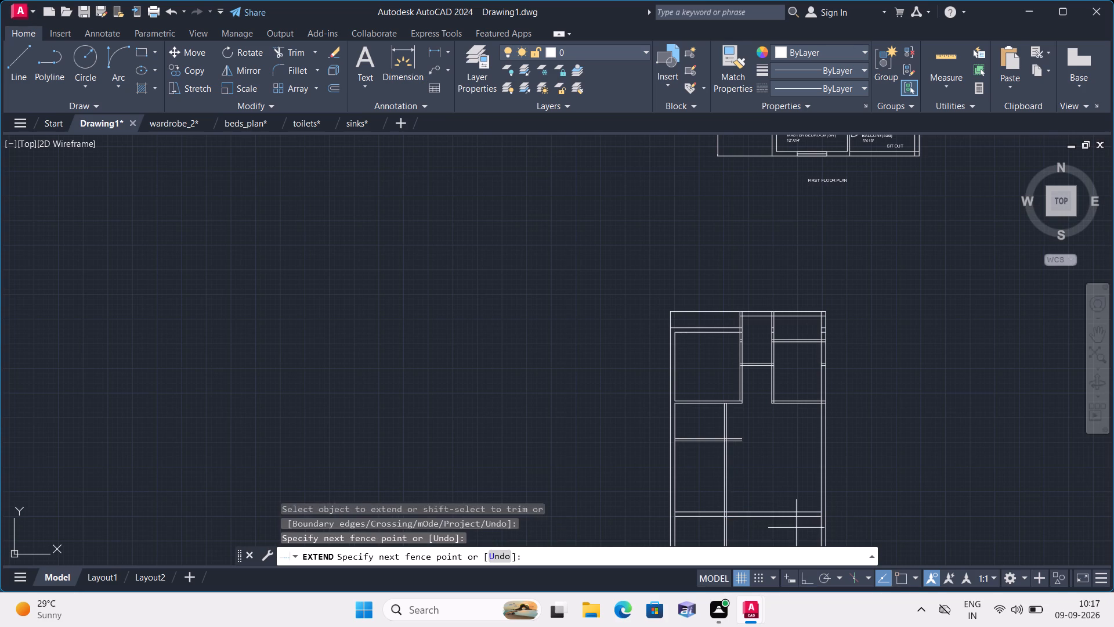
click(793, 498)
key(Escape)
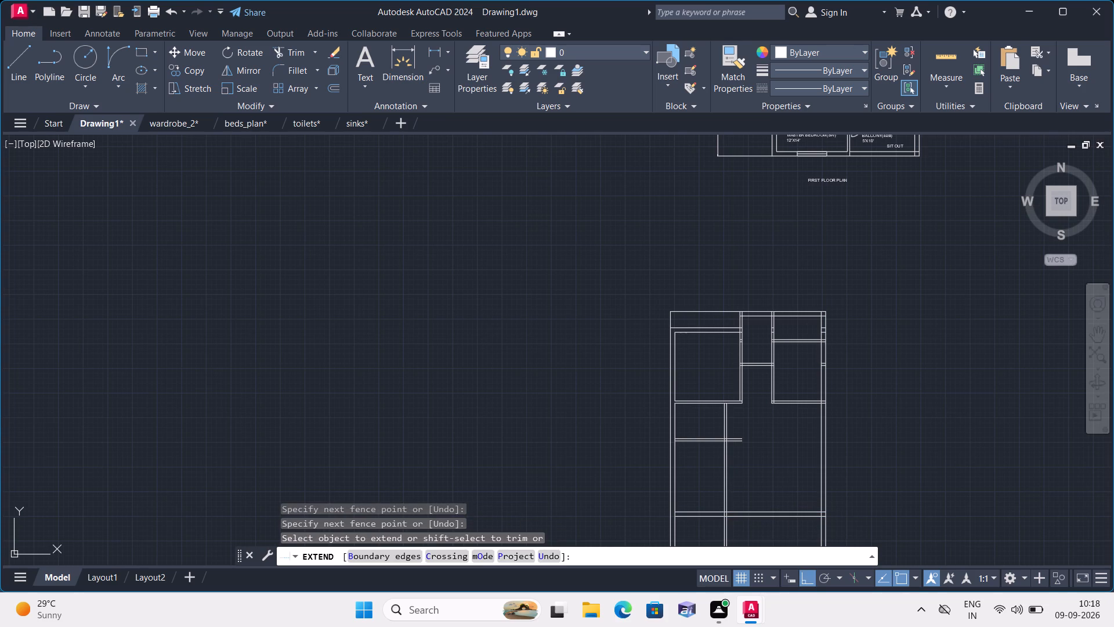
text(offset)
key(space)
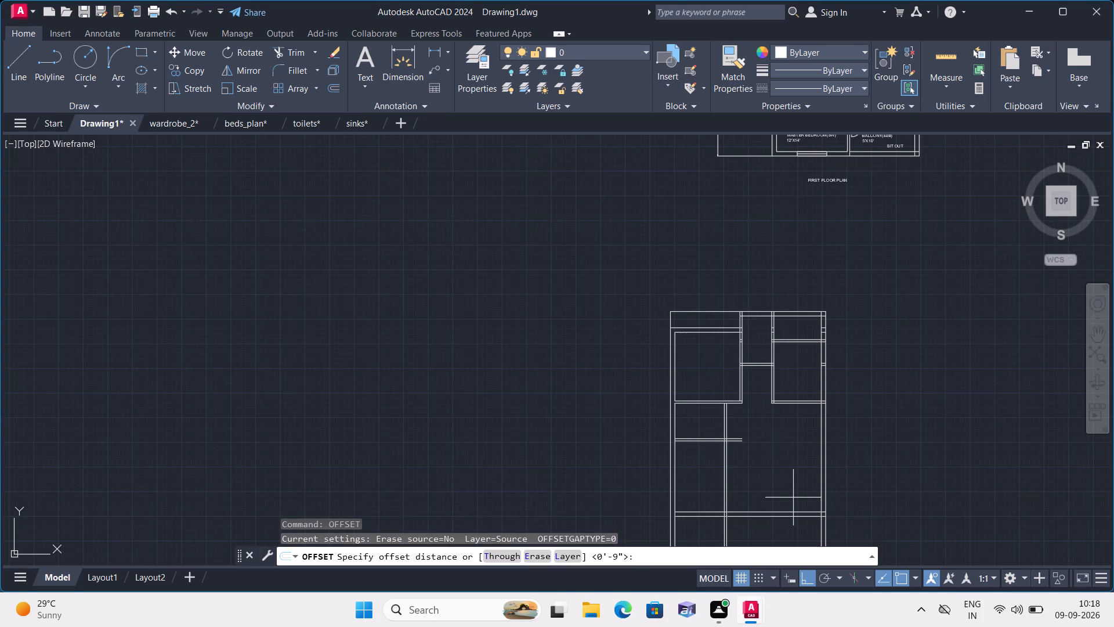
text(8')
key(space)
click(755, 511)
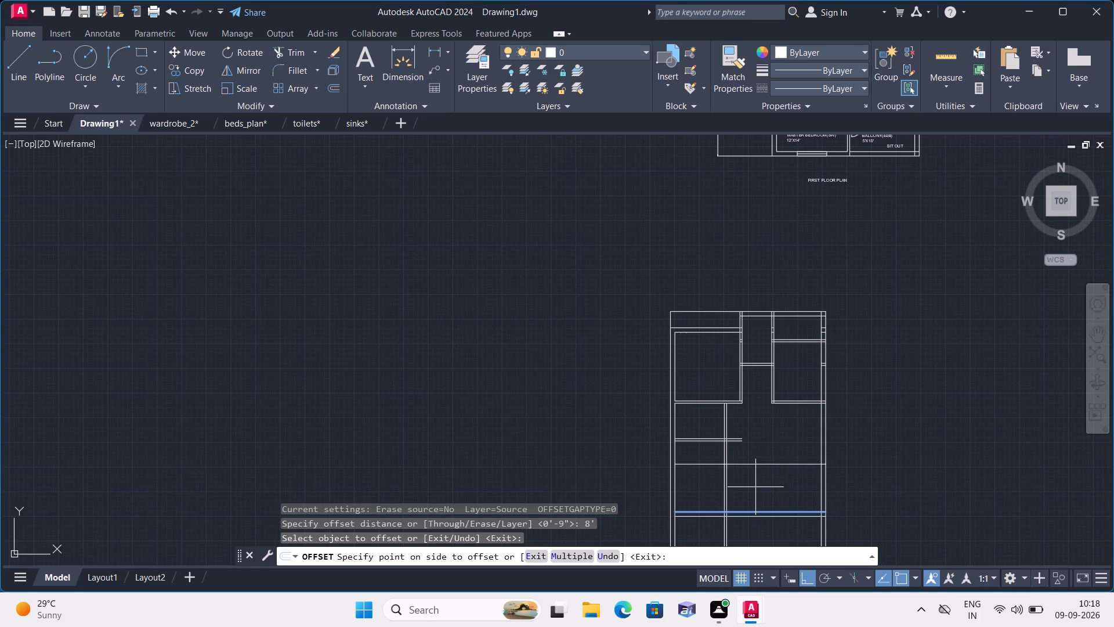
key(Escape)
Offset the upper line of the 9" horizontal wall 5' to the north.
key(space)
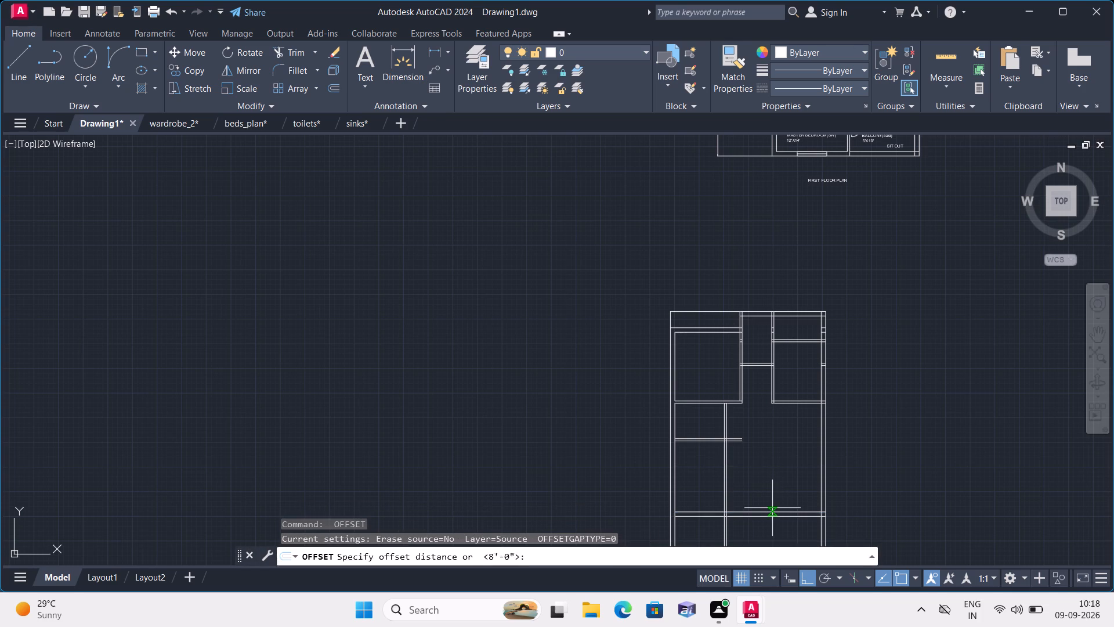
text(5')
key(space)
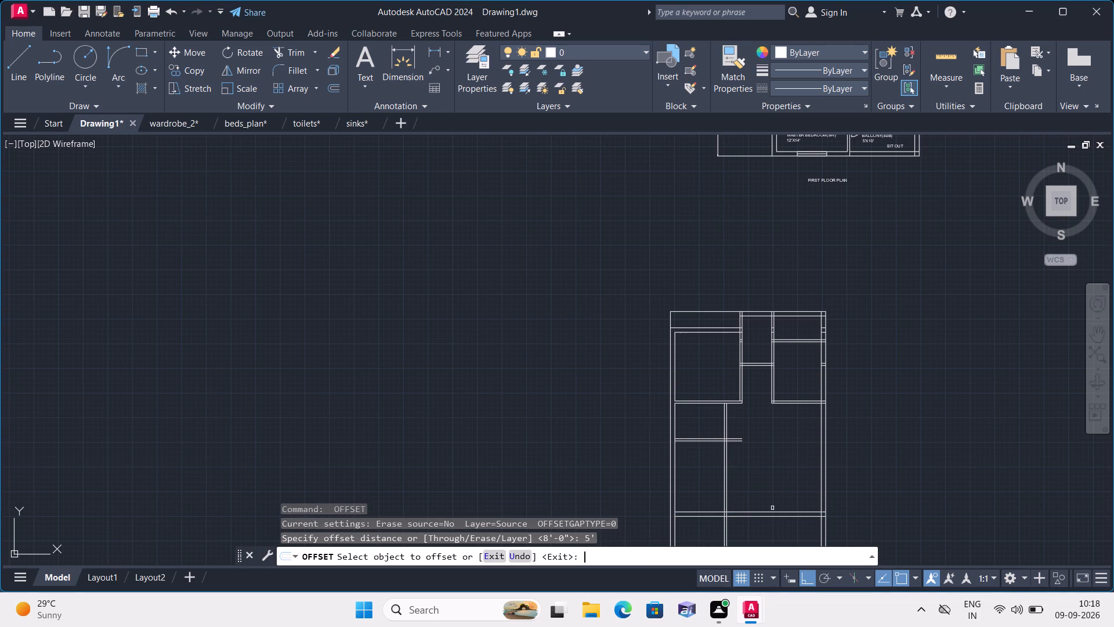
scroll(772, 508, up, 2)
click(773, 517)
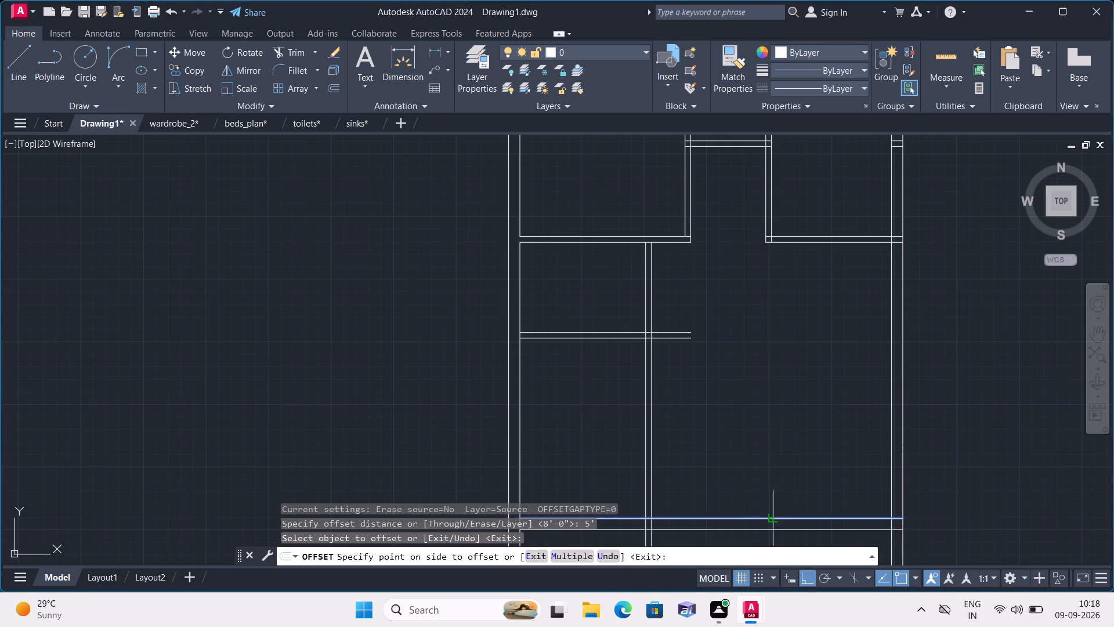
scroll(764, 466, down, 1)
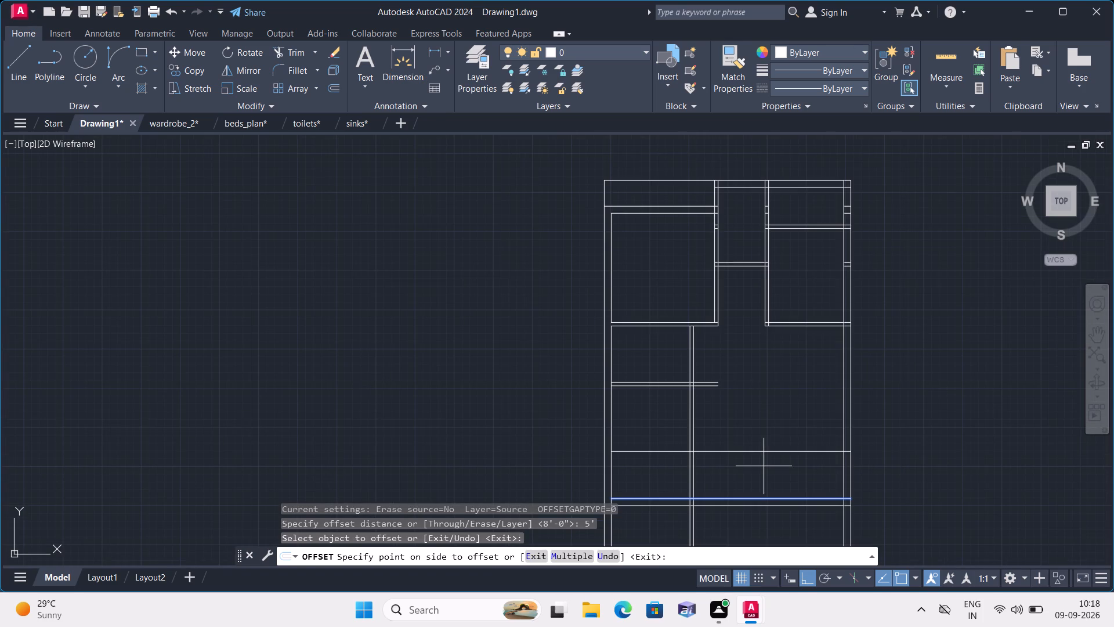
click(764, 466)
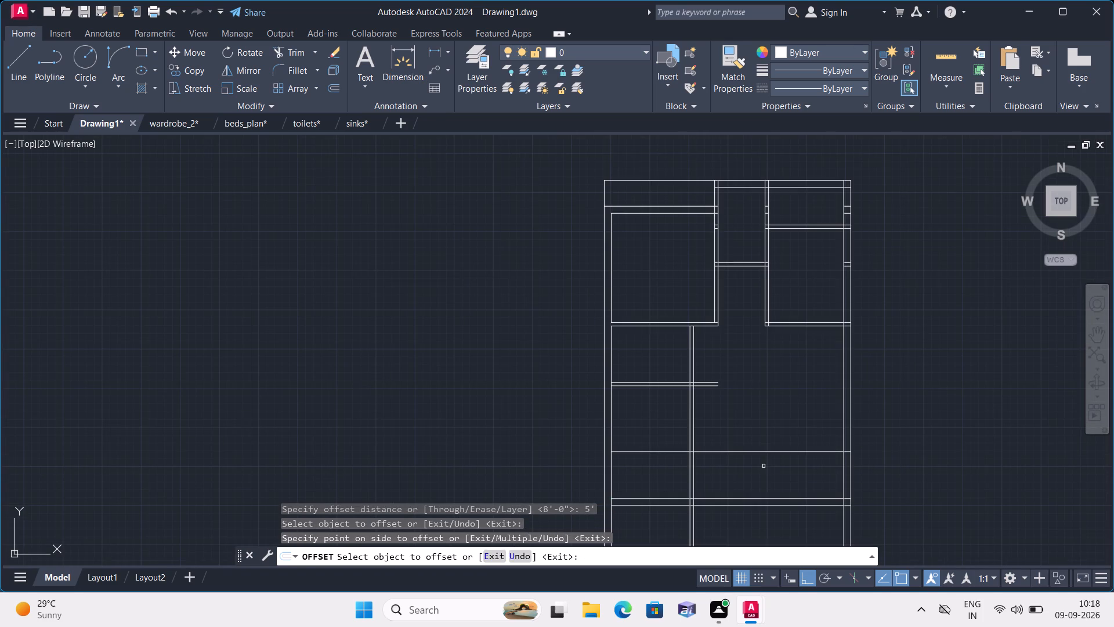
key(space)
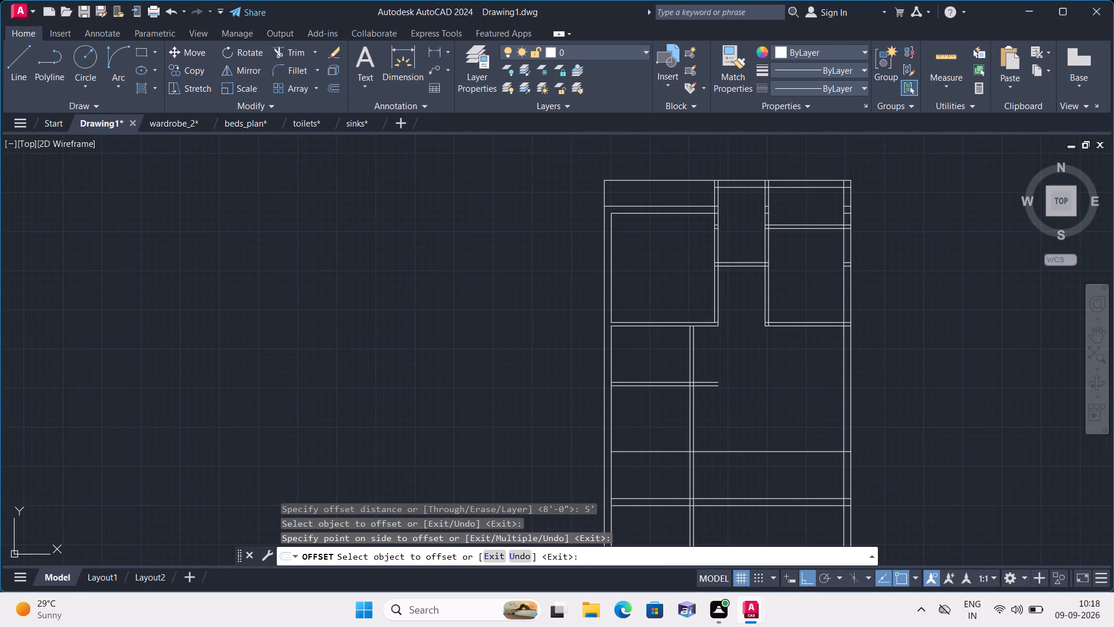
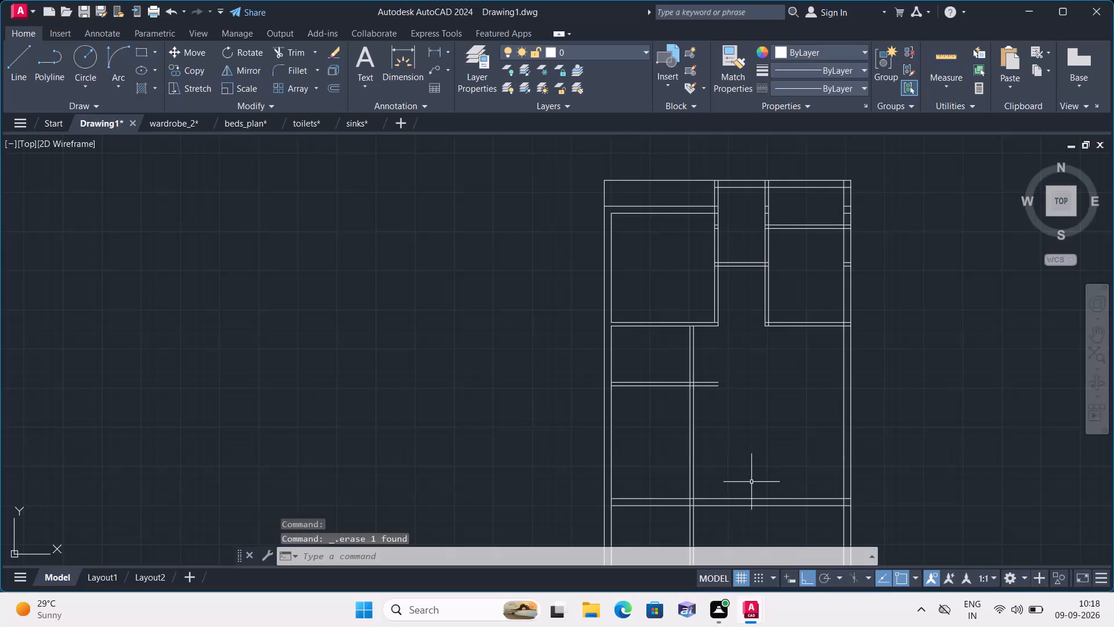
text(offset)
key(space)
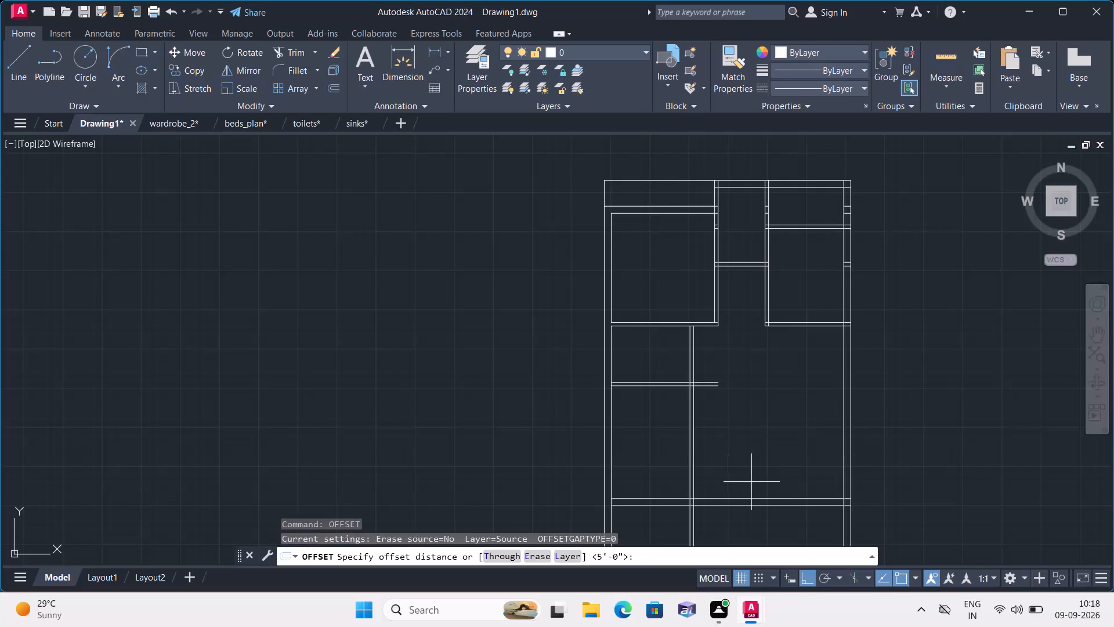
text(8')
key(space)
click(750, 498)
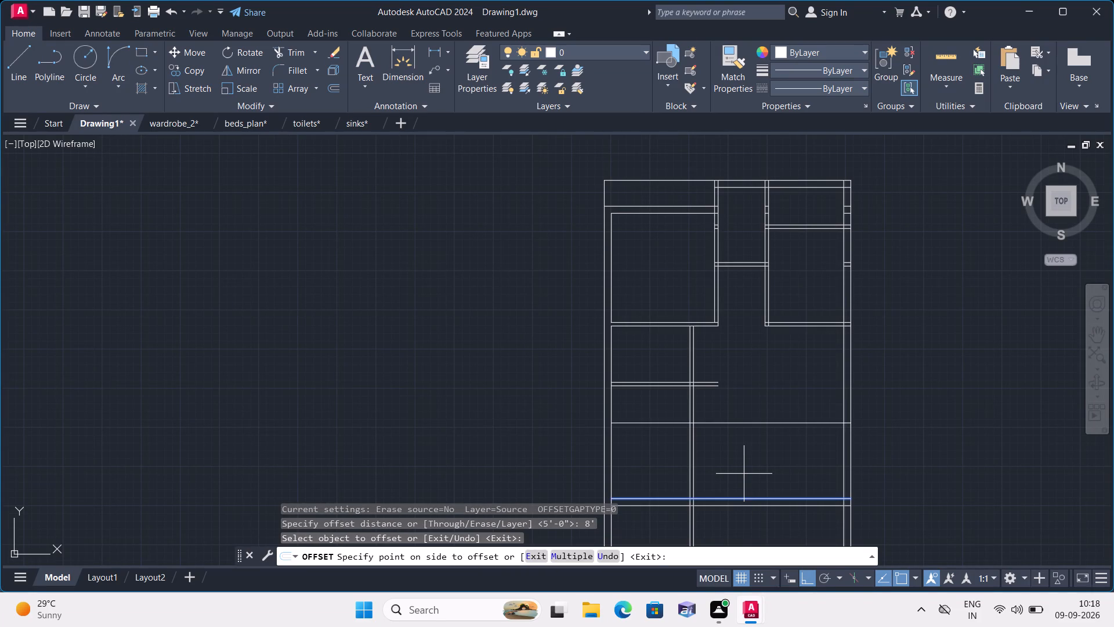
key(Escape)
Erase both lines of the 9" horizontal wall that spans the plan south of the short horizontal partition.
click(754, 487)
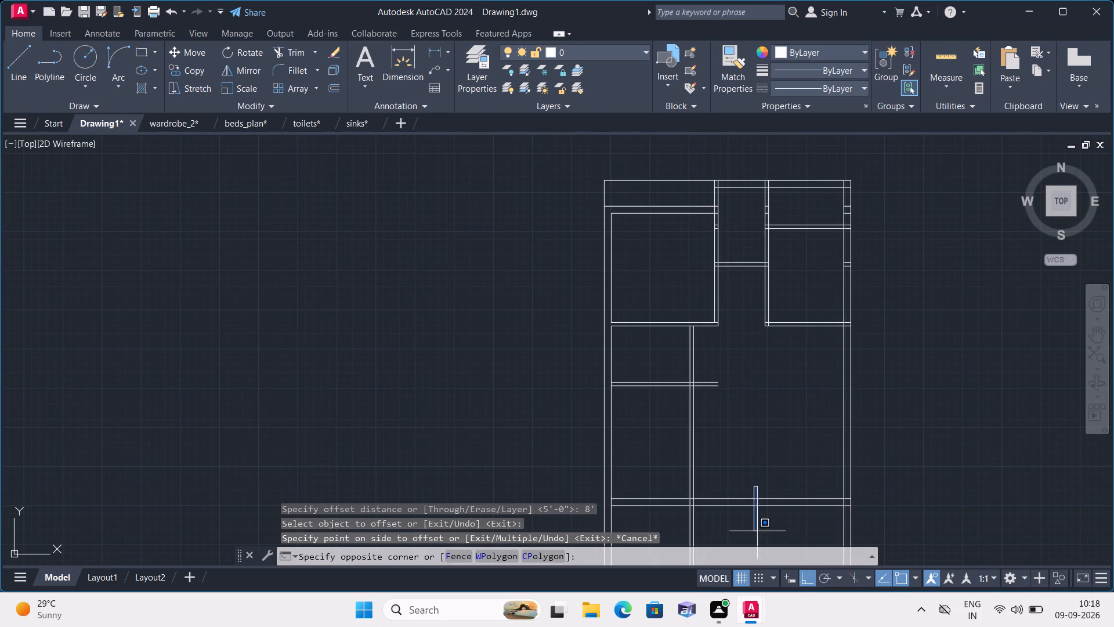
click(758, 533)
drag(758, 534, 759, 491)
drag(781, 527, 764, 466)
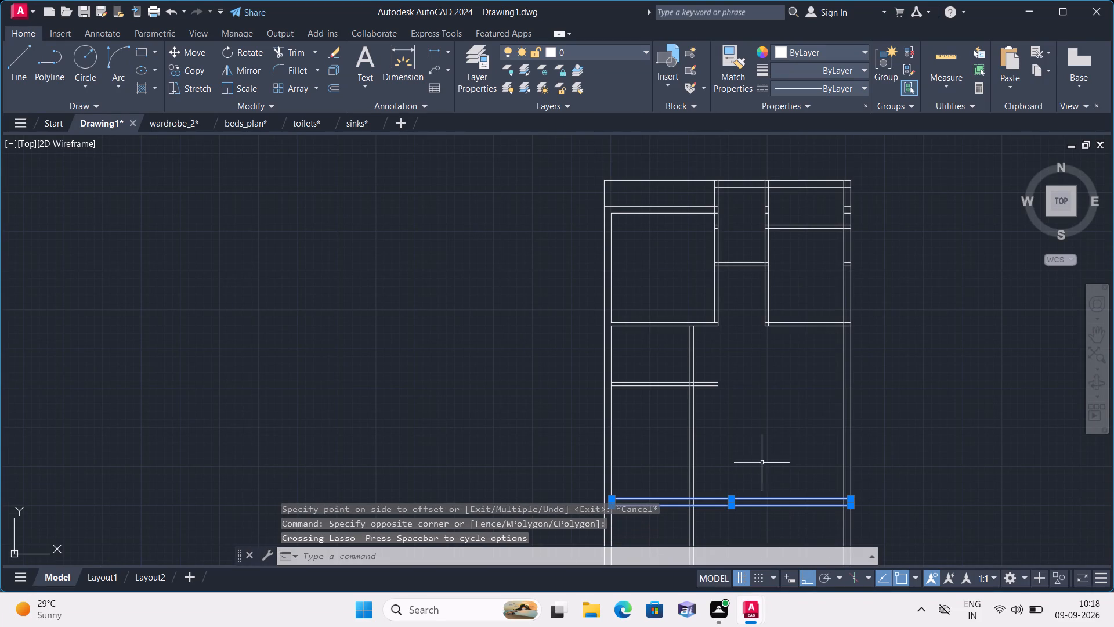
key(Delete)
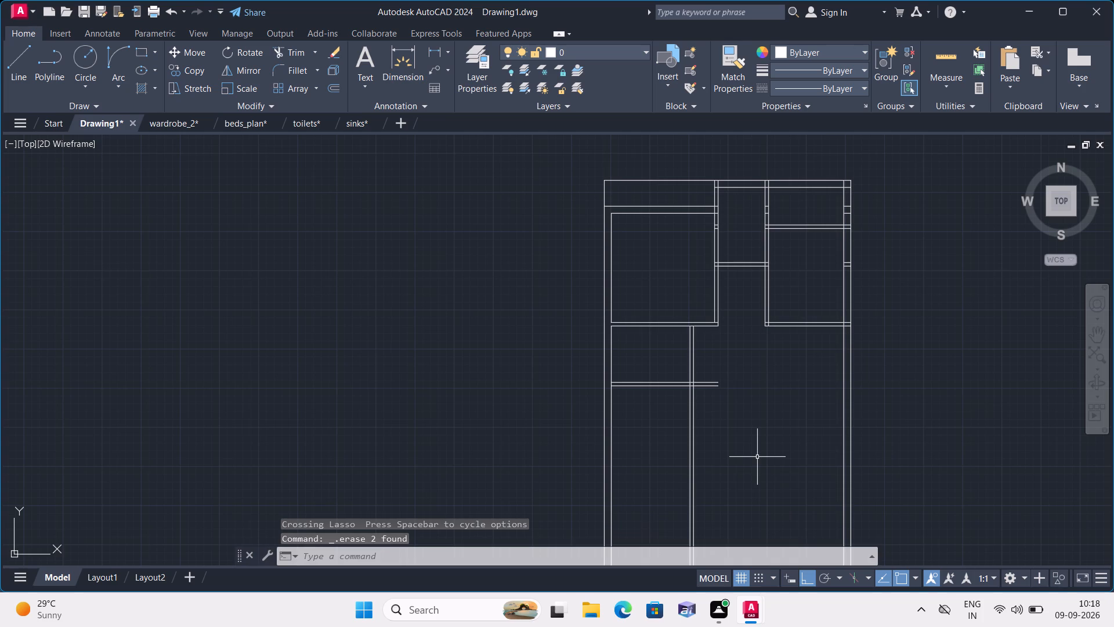
Offset the east line of the long vertical partition 5' to the east.
text(offset)
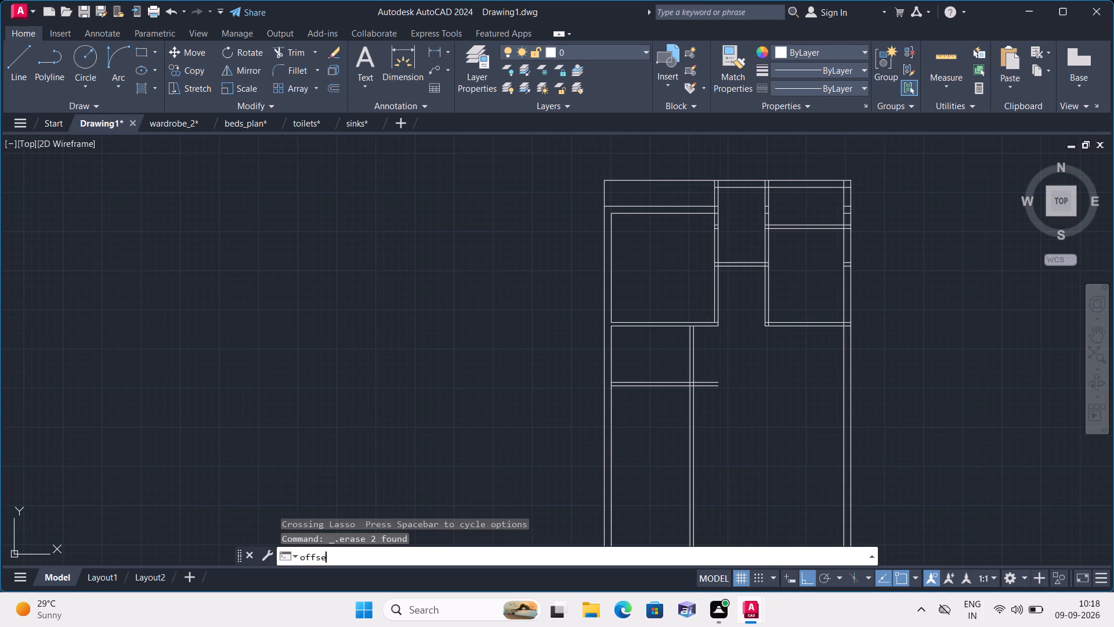
key(space)
text(5')
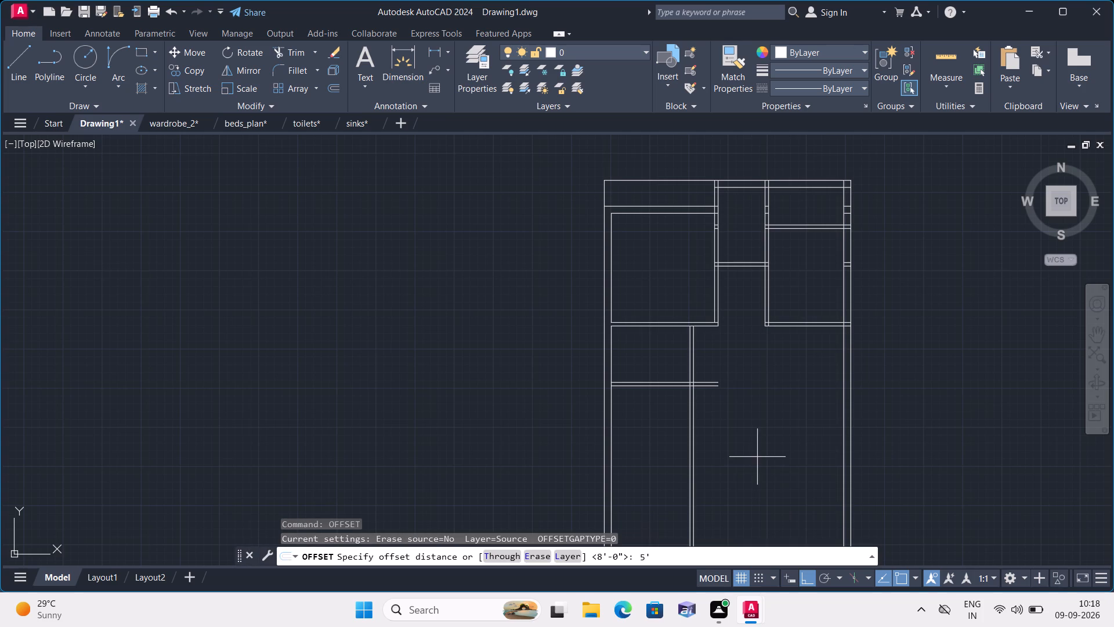
key(space)
scroll(712, 486, up, 2)
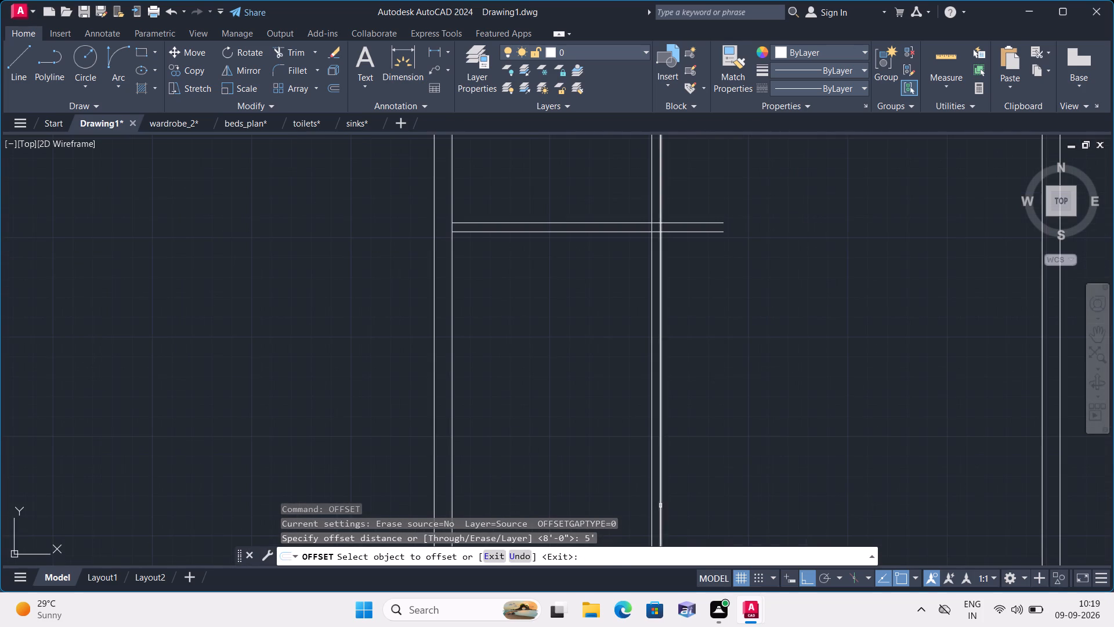
click(660, 506)
click(728, 507)
scroll(728, 507, down, 2)
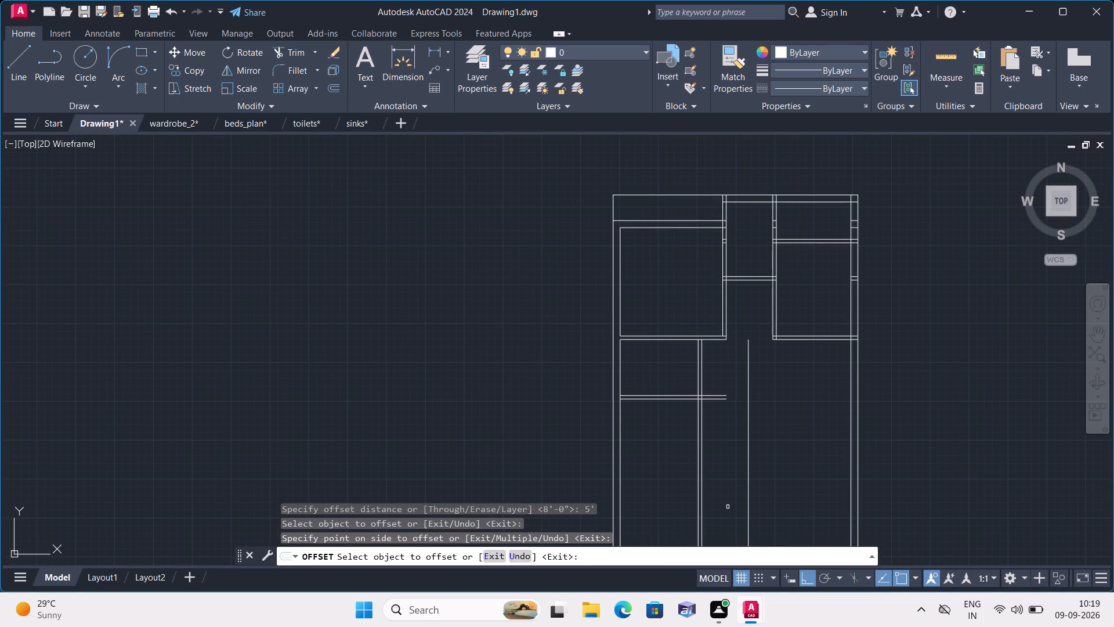
key(space)
Offset the new vertical line 4.5" to the east to give the partition its thickness.
key(space)
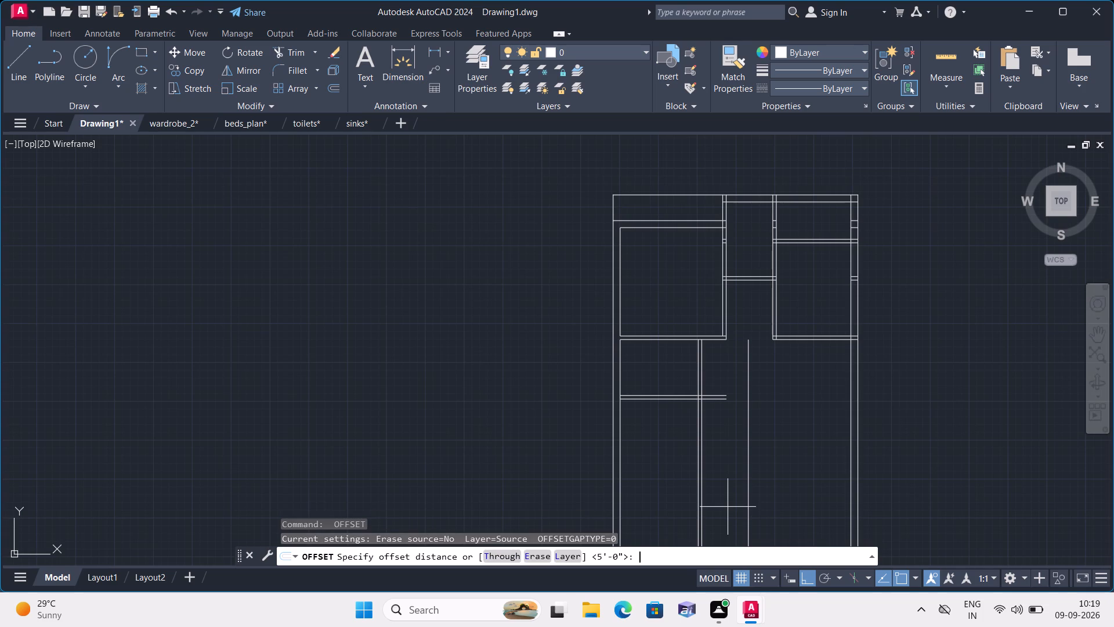
text(4.5")
key(space)
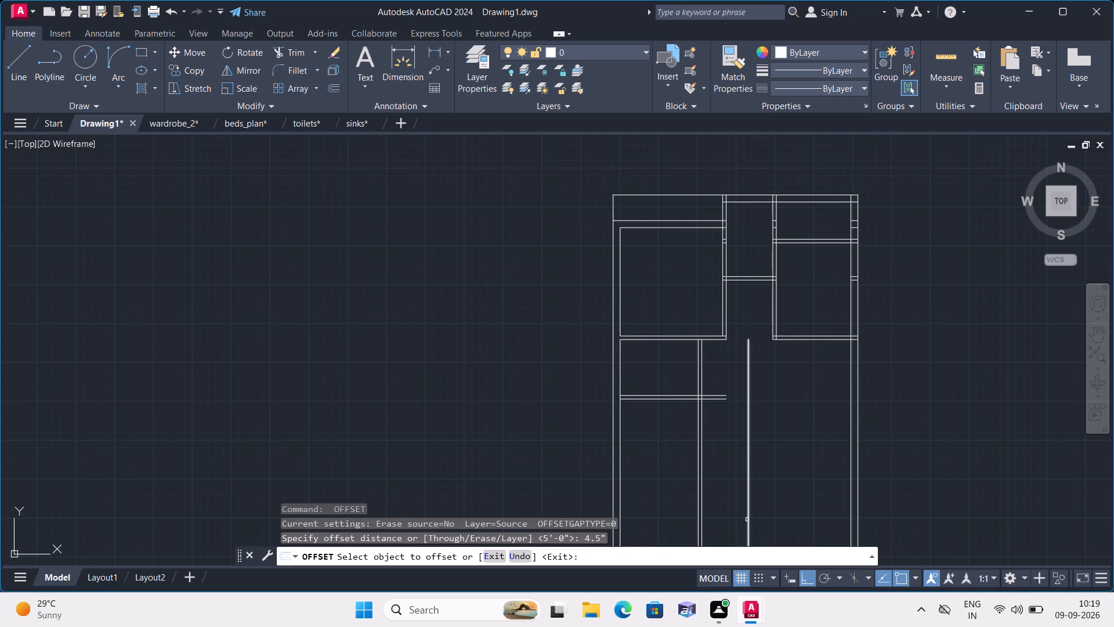
click(747, 520)
click(802, 514)
key(space)
Trim off both lines of the original vertical partition where they run north of the short horizontal partition.
scroll(798, 495, down, 1)
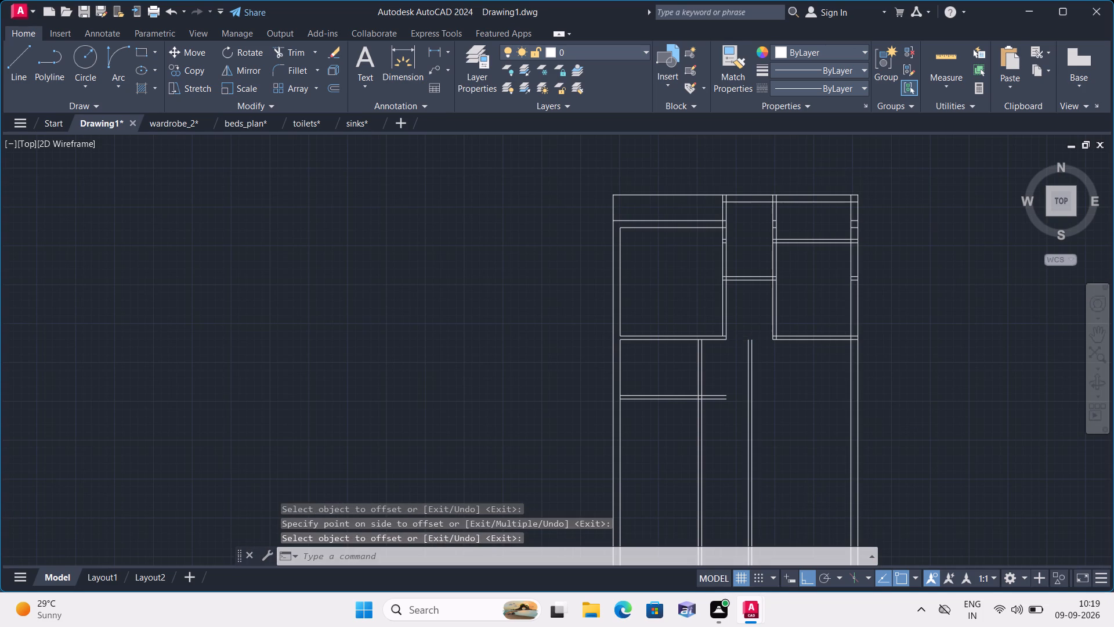
middle_drag(798, 495, 786, 463)
text(trim)
key(space)
click(715, 387)
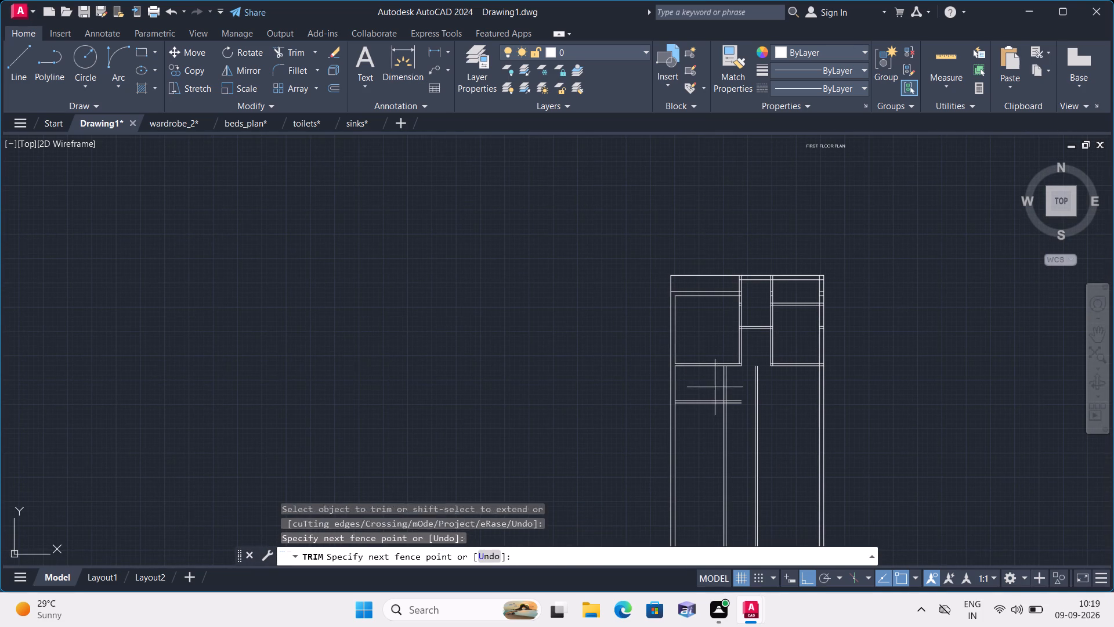
click(734, 391)
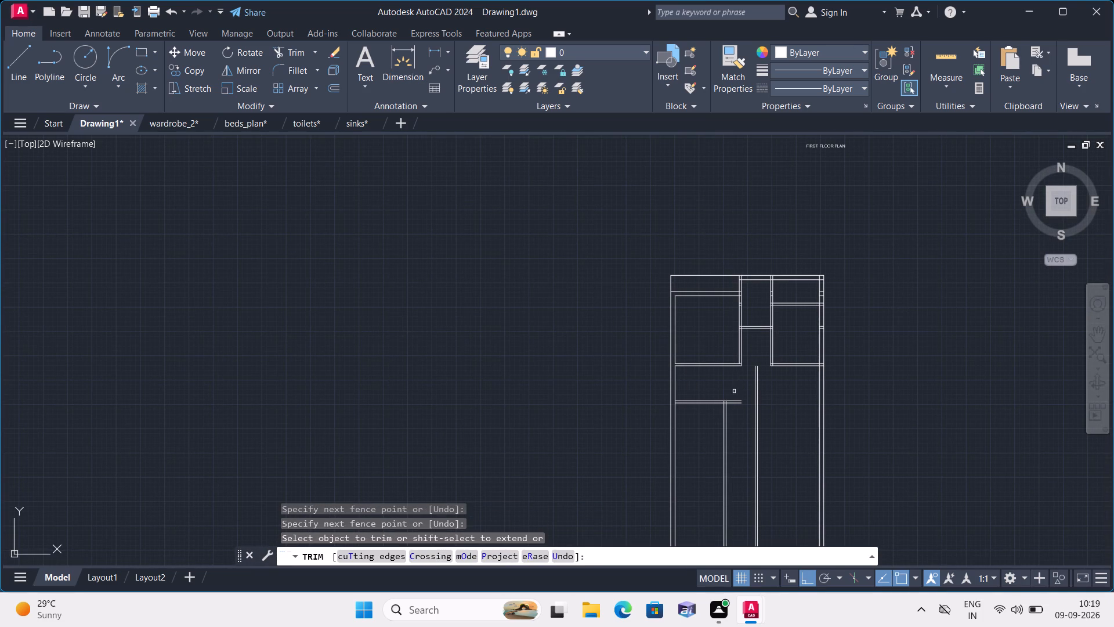
key(Escape)
Offset the lower line of the short horizontal partition 20' to the south.
middle_drag(790, 463, 790, 427)
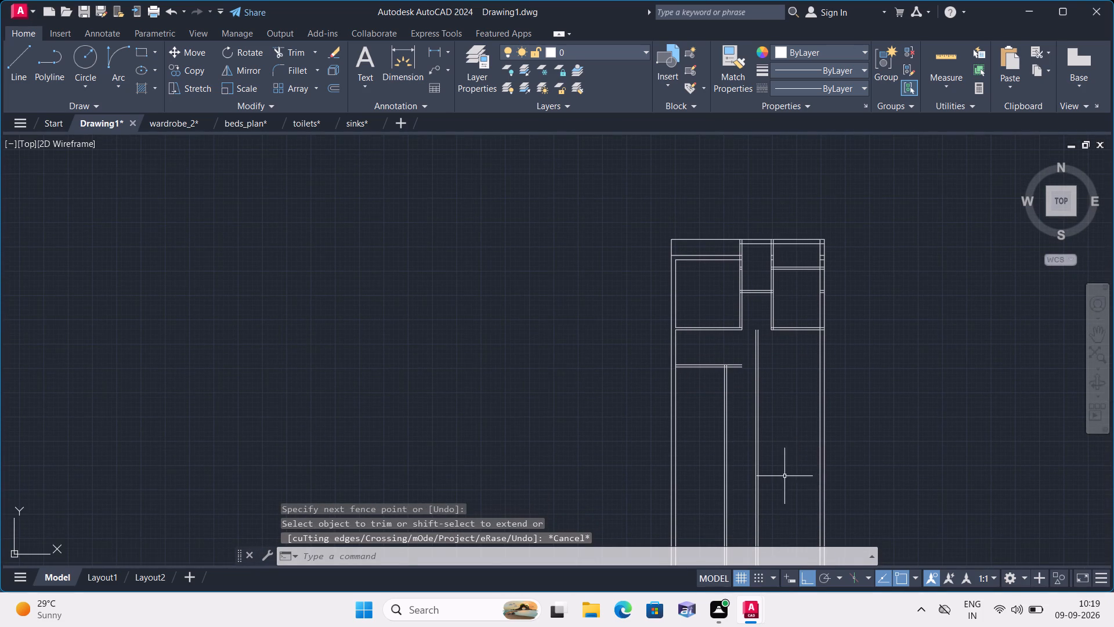
middle_drag(784, 478, 776, 444)
text(offset)
key(space)
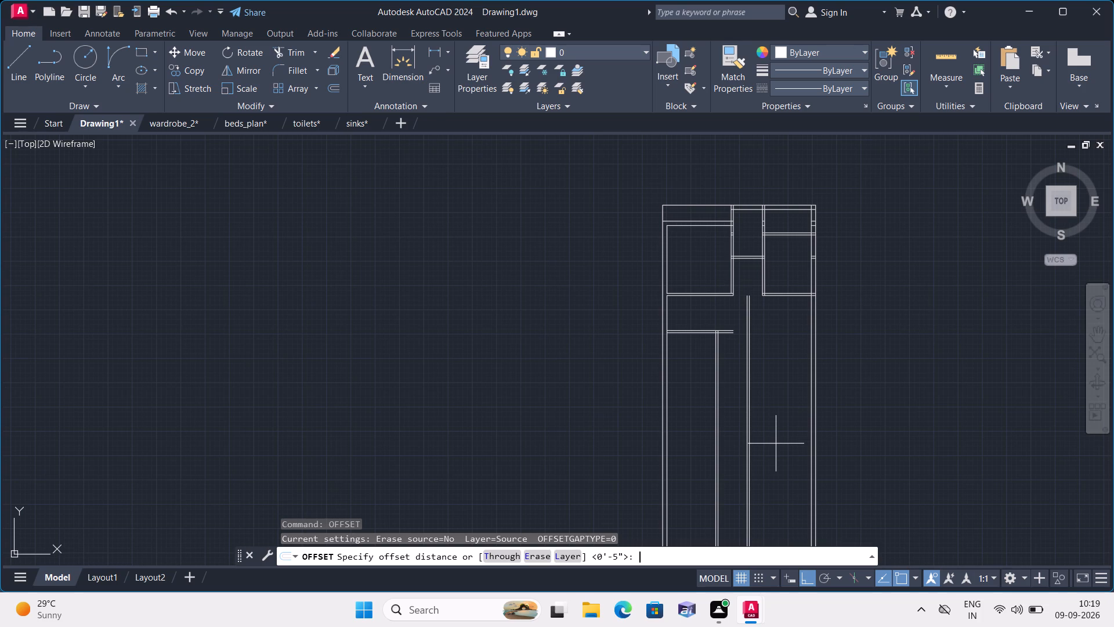
key(2)
text(0')
key(space)
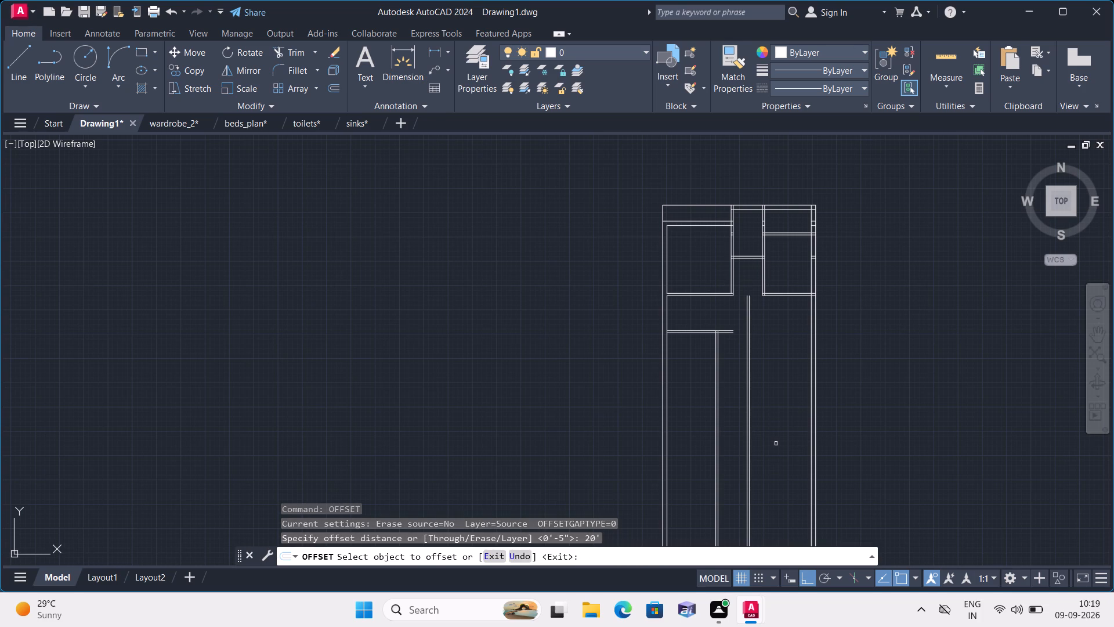
scroll(733, 343, up, 3)
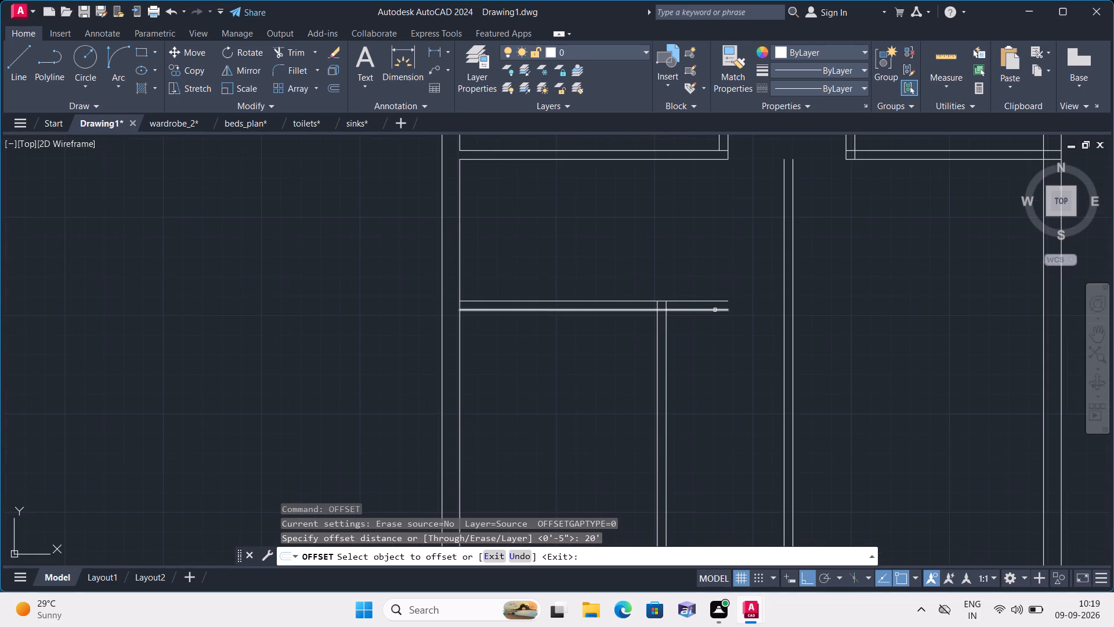
click(715, 309)
click(729, 446)
scroll(729, 446, down, 3)
middle_drag(729, 446, 732, 391)
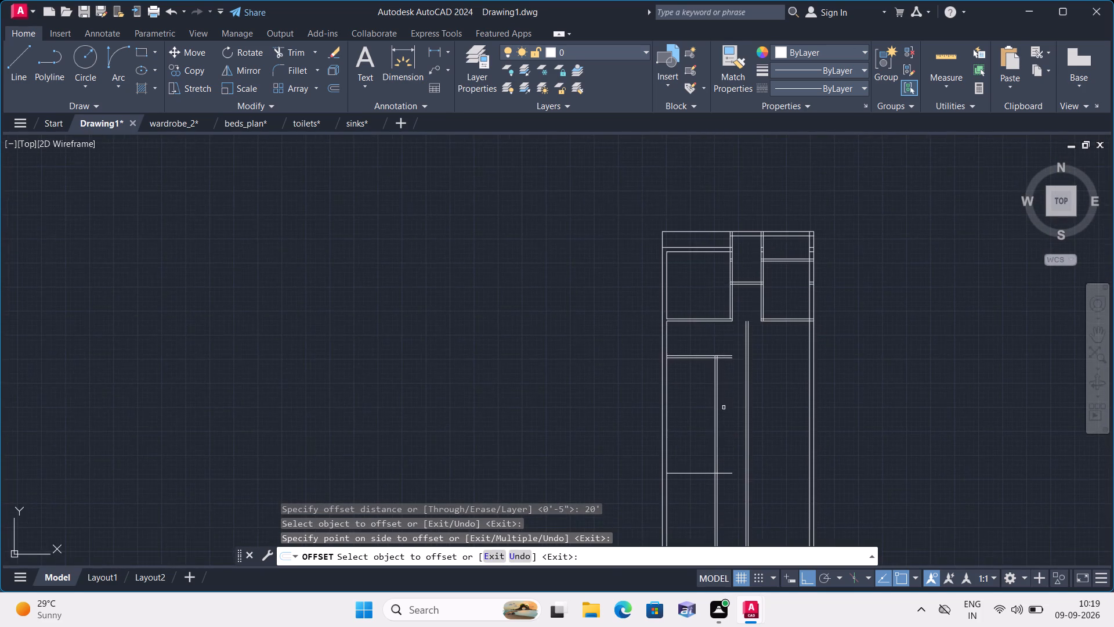
scroll(720, 438, up, 2)
key(space)
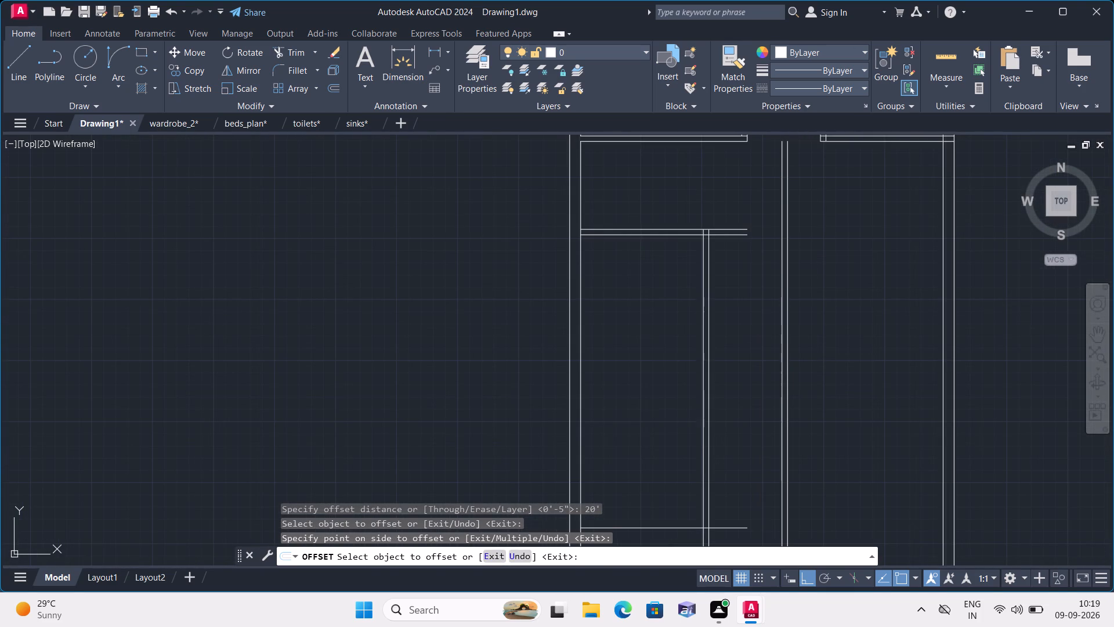
Offset the new horizontal line 9" to the south to give the wall its thickness.
key(space)
text(9")
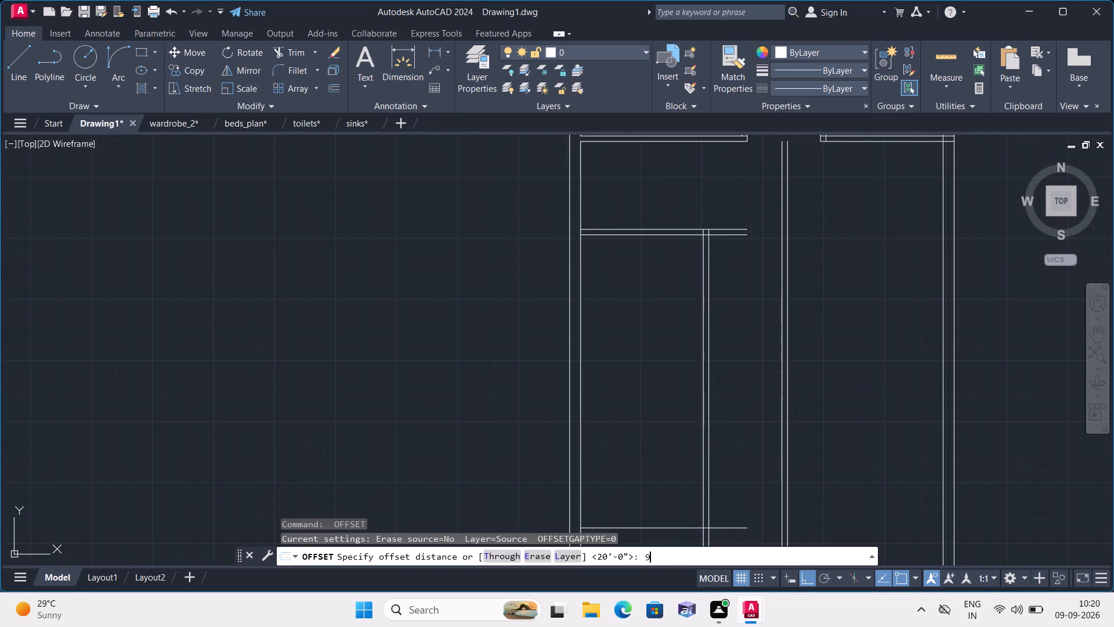
key(space)
click(745, 529)
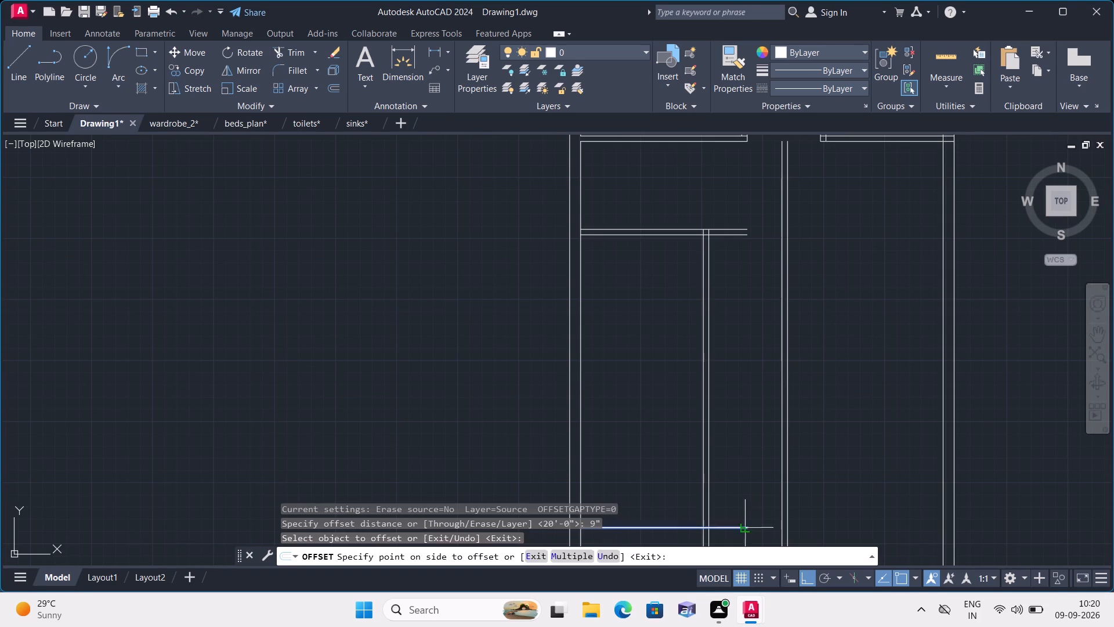
click(745, 541)
middle_drag(769, 466, 744, 355)
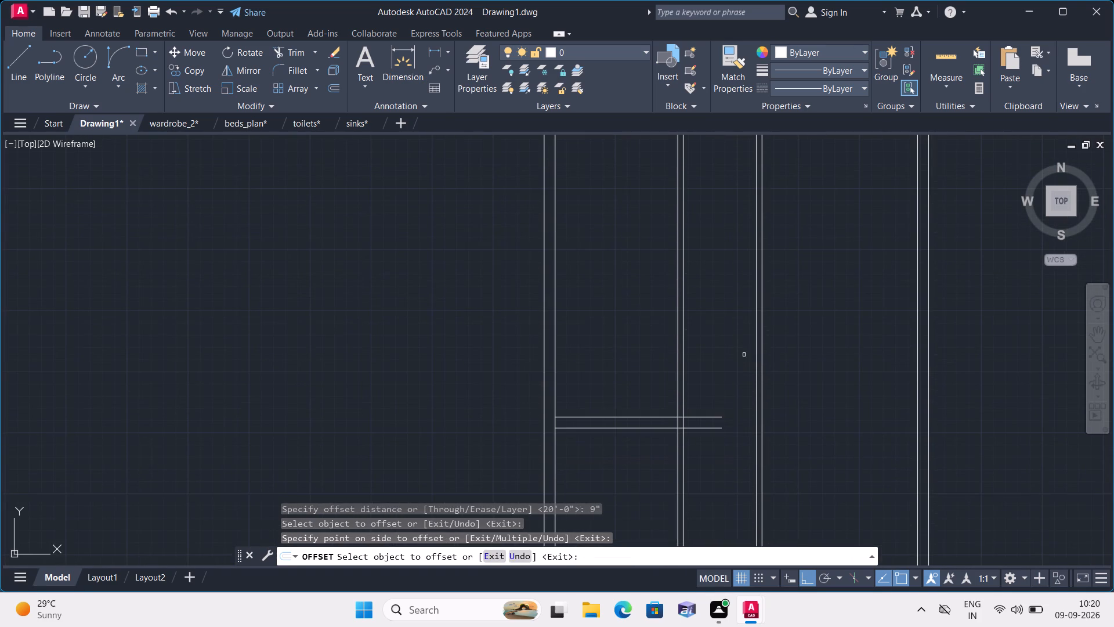
key(space)
Offset the upper line of the new 9" horizontal wall 8' to the north.
key(space)
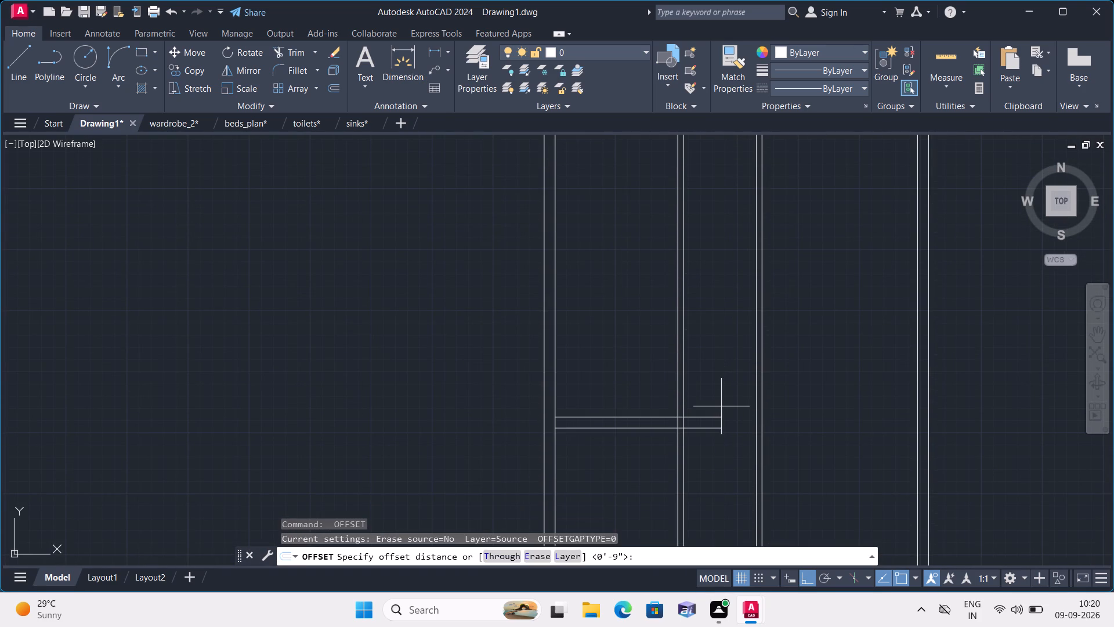
text(8')
key(space)
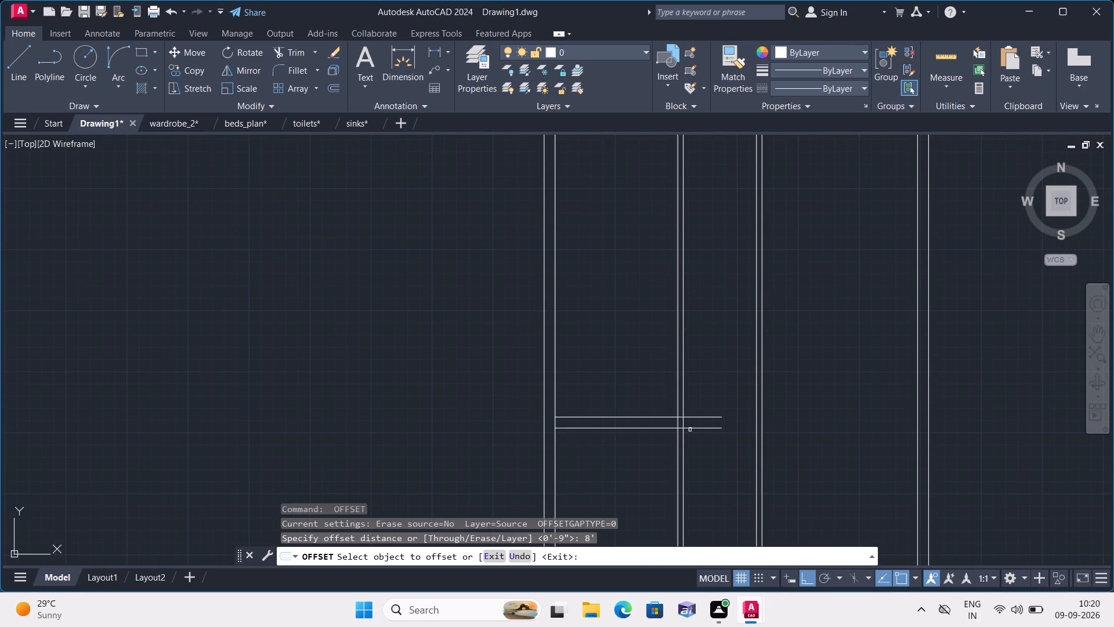
click(696, 416)
click(715, 347)
scroll(717, 346, down, 1)
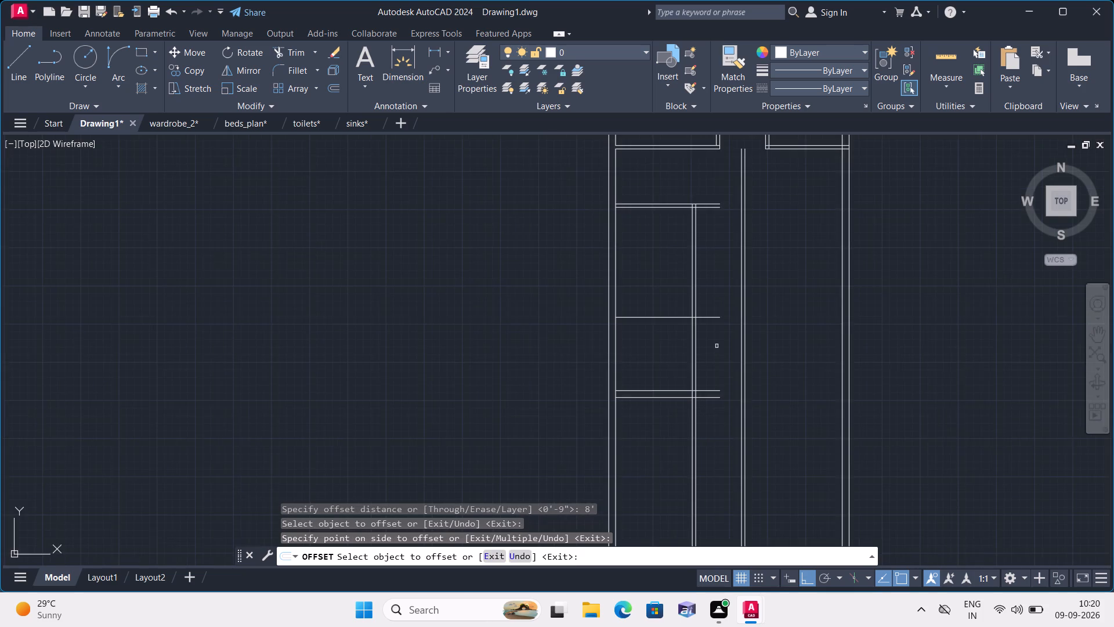
middle_drag(717, 346, 725, 394)
scroll(717, 346, down, 1)
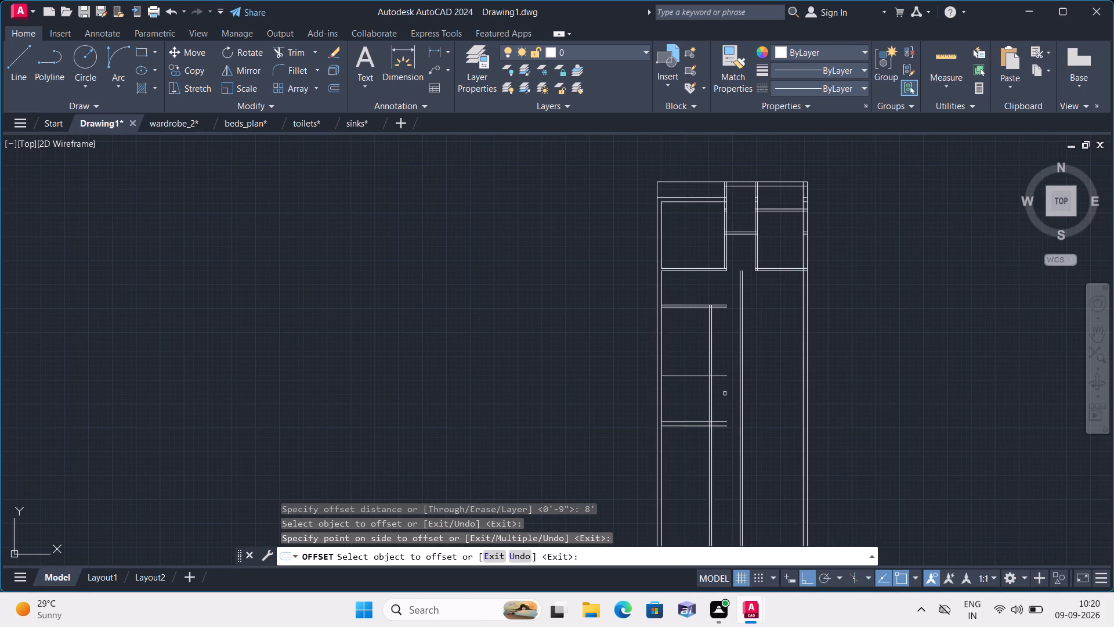
key(space)
Offset the new horizontal line 4.5" to the north to form a partition.
key(space)
text(4.5")
key(space)
scroll(725, 394, up, 2)
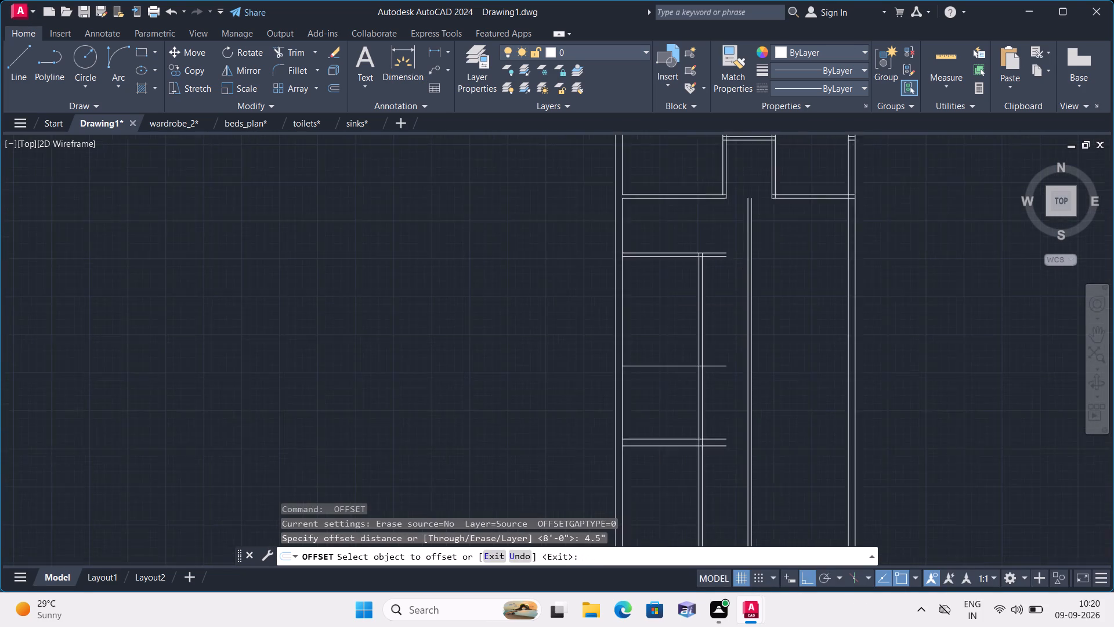
click(721, 349)
click(712, 307)
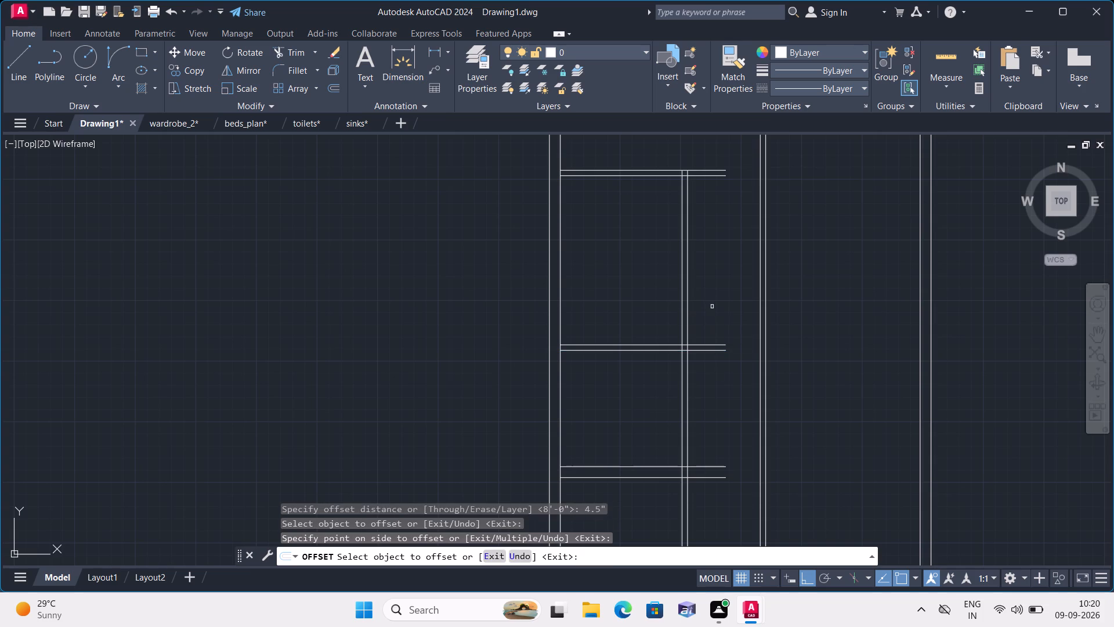
key(Escape)
Extend the lines of the new 9" wall and the 4.5" partition to the outer face of the east wall.
text(exten)
key(space)
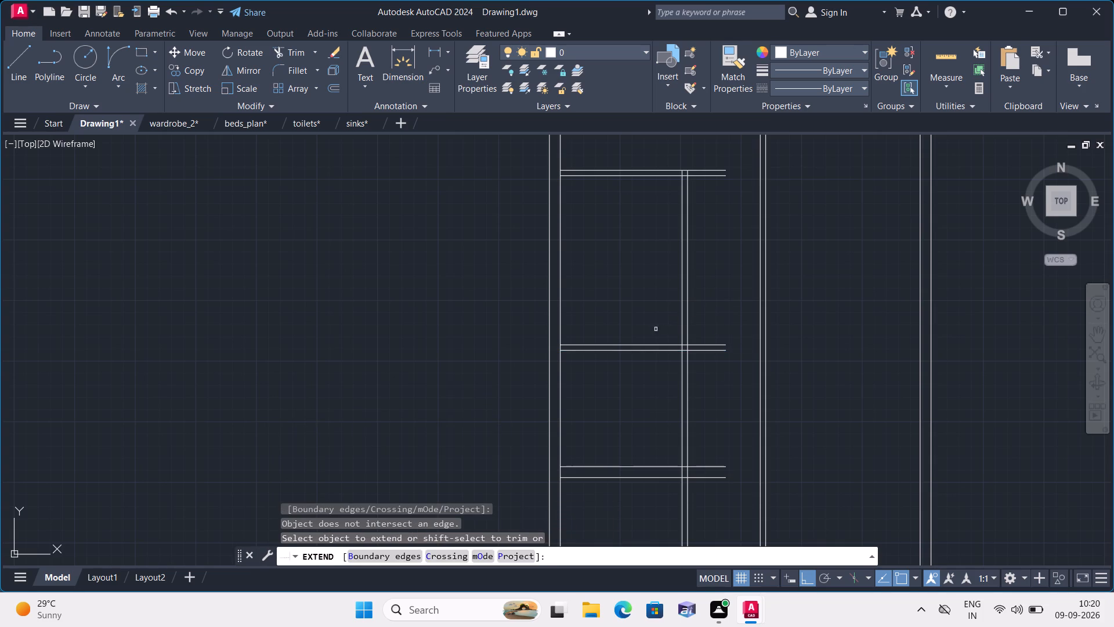
click(707, 331)
click(722, 510)
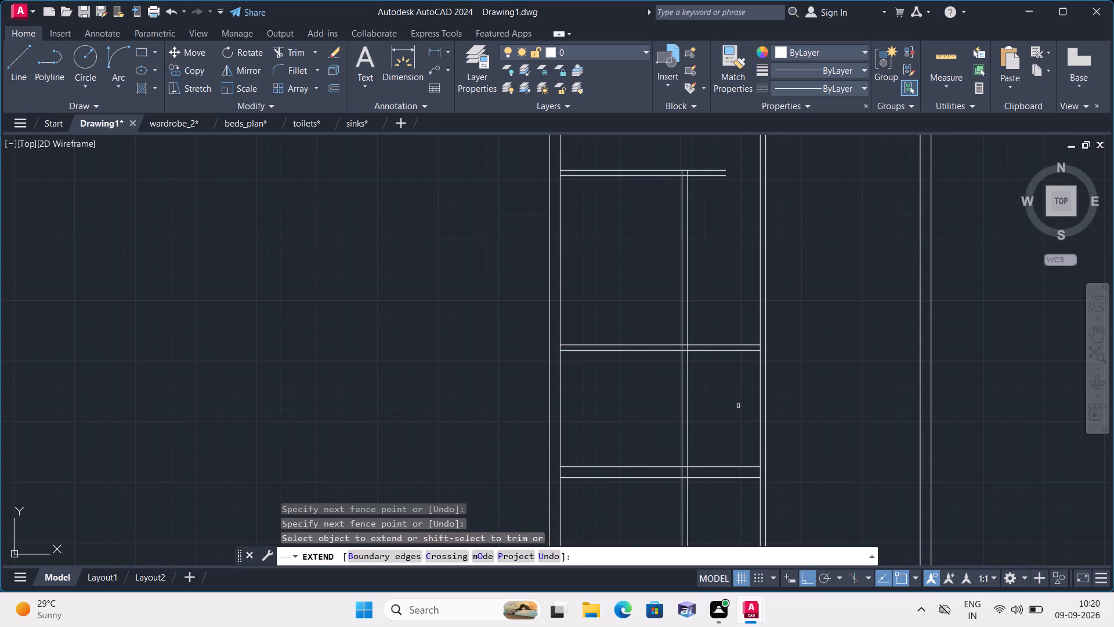
click(734, 312)
click(743, 502)
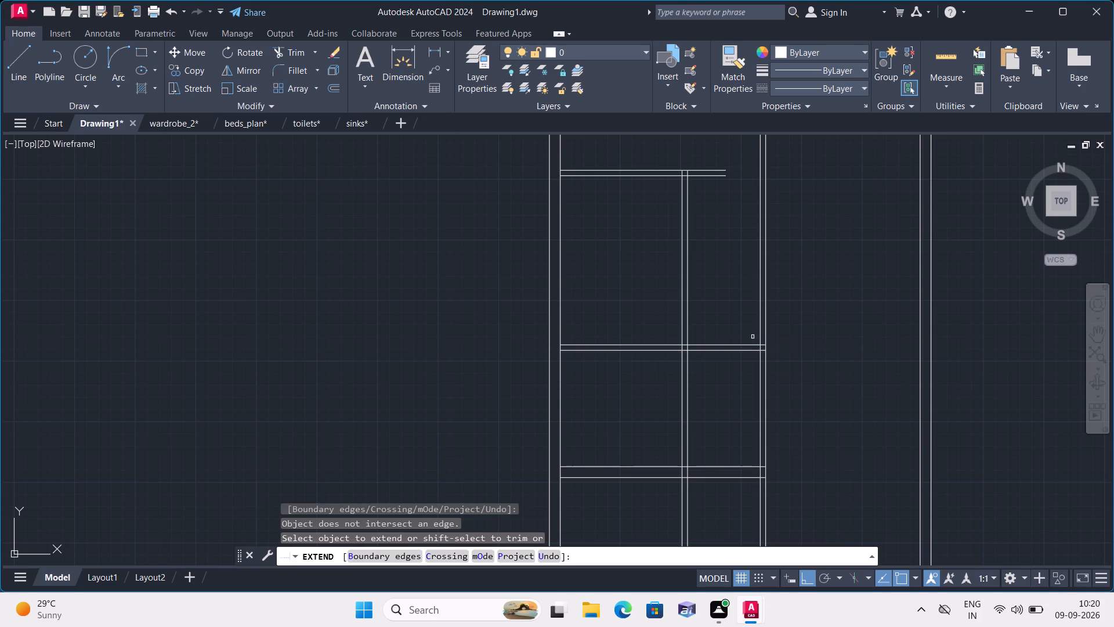
drag(752, 337, 752, 386)
drag(750, 499, 746, 474)
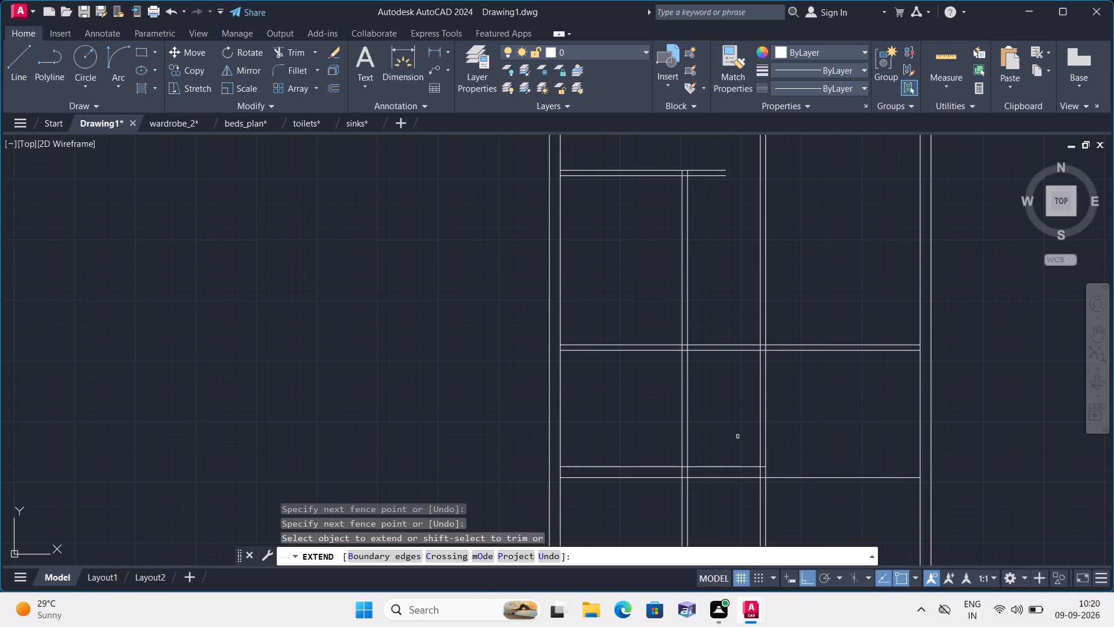
drag(746, 450, 754, 478)
click(857, 298)
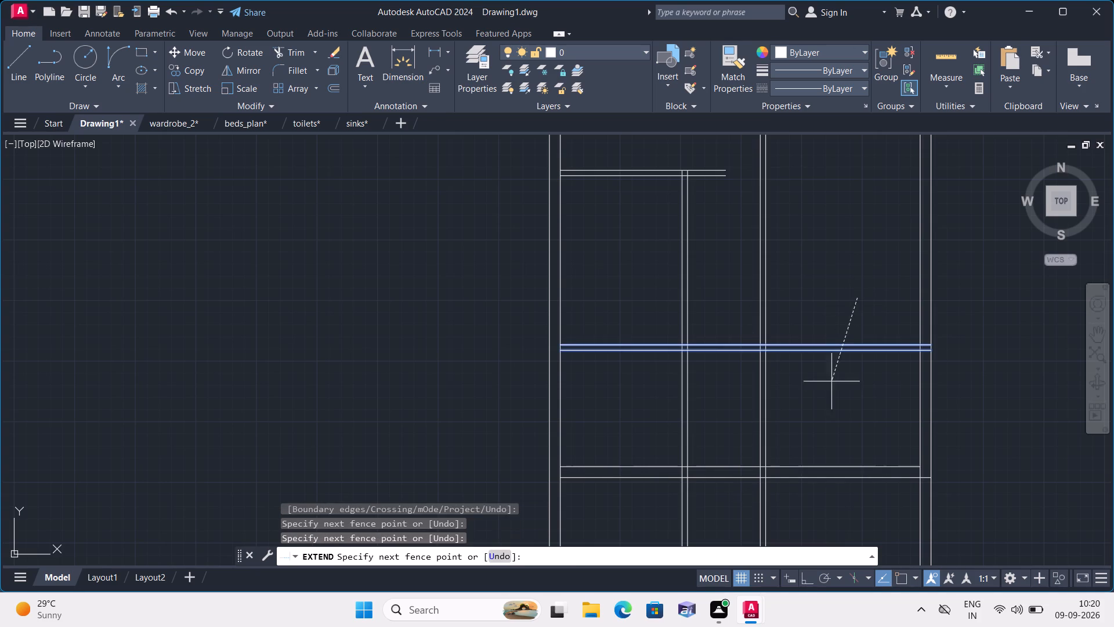
click(823, 496)
scroll(823, 496, down, 1)
middle_drag(823, 496, 806, 431)
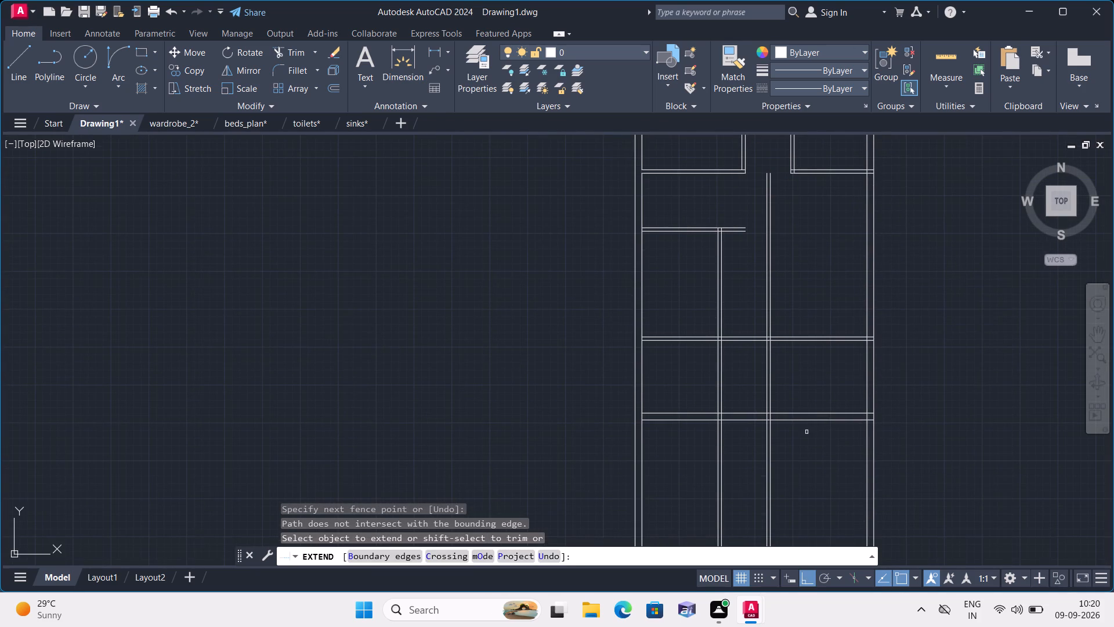
key(Escape)
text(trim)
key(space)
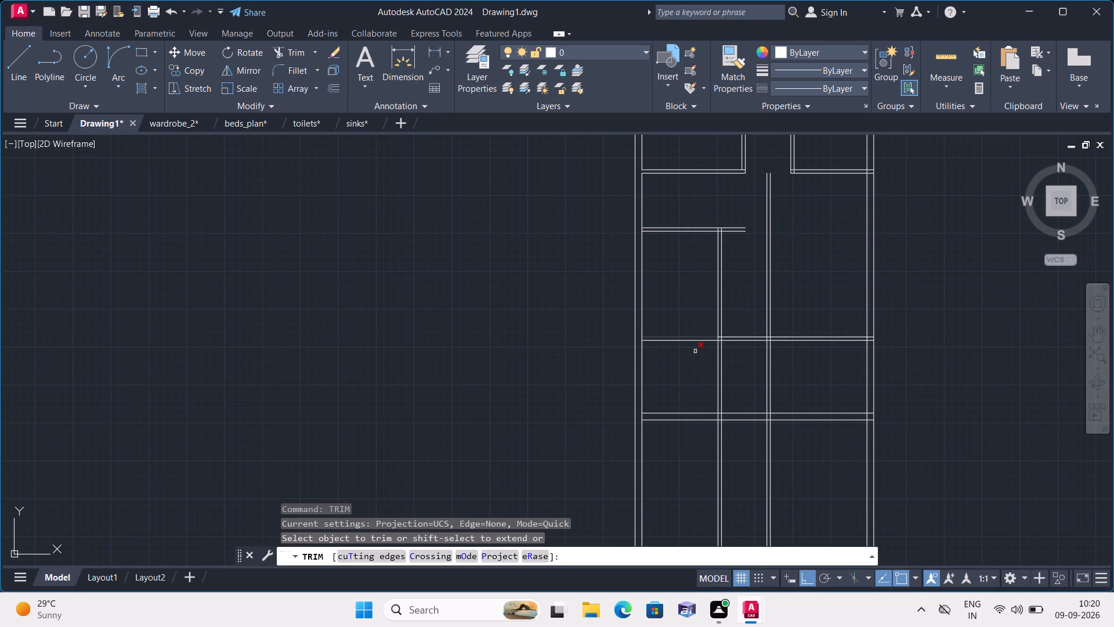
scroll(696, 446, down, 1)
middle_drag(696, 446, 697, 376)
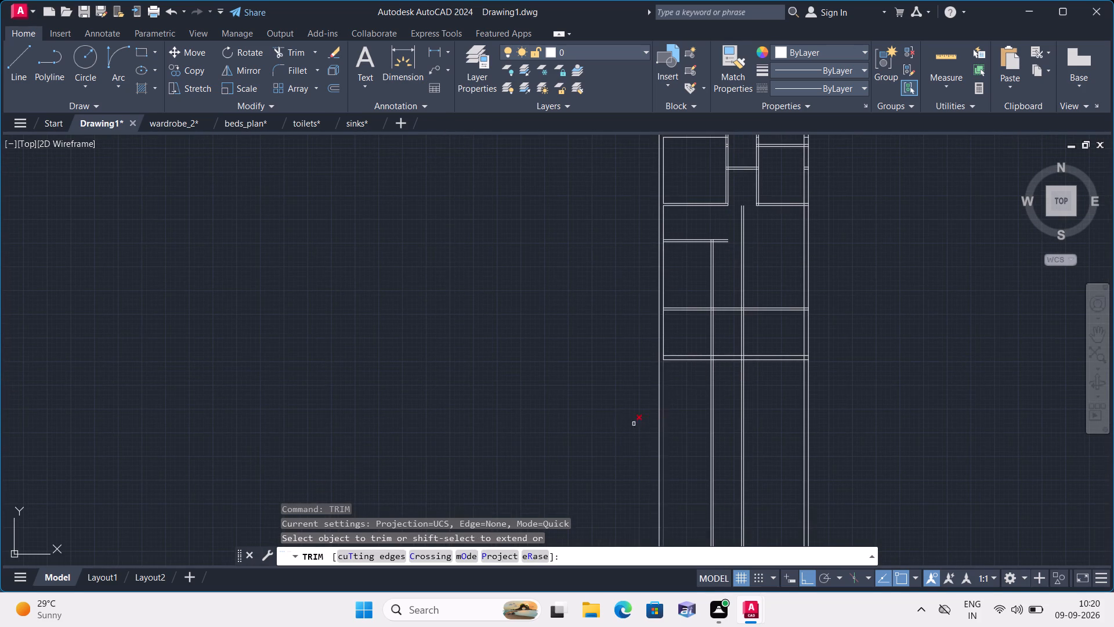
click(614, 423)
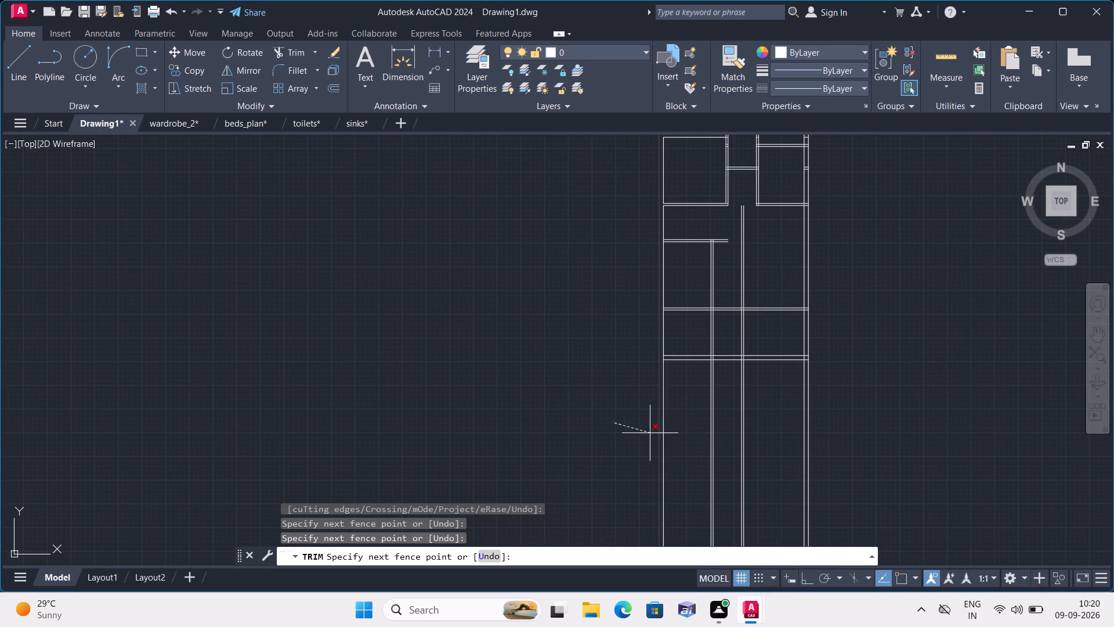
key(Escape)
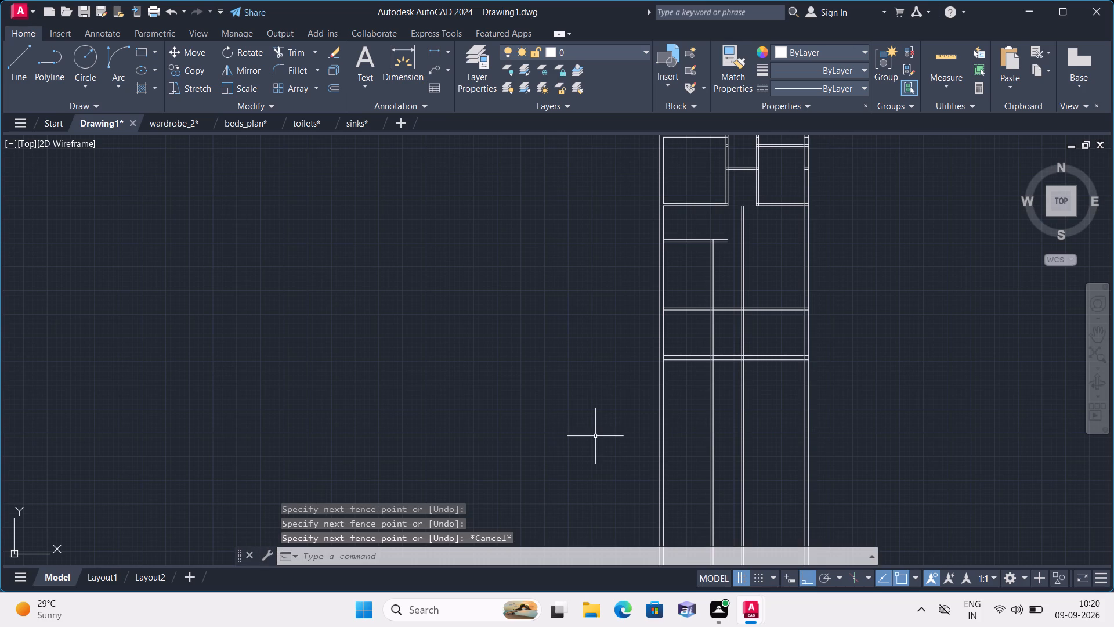
Extend both lines of the new 9" south wall to the outer face of the west wall.
text(ex)
text(te)
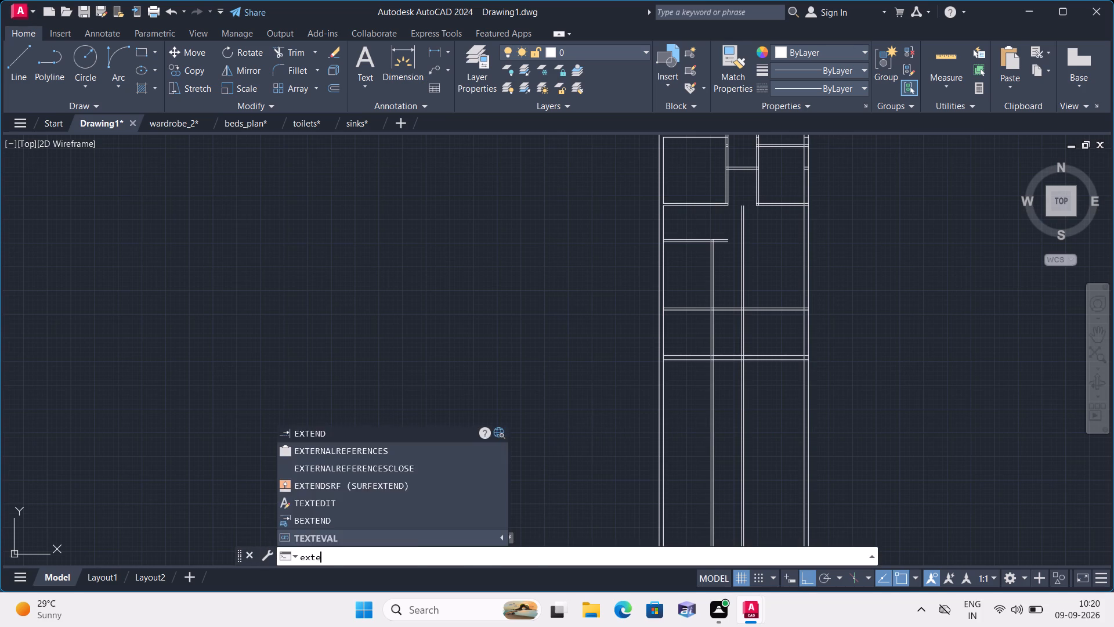
key(space)
scroll(659, 377, up, 1)
click(688, 326)
click(676, 401)
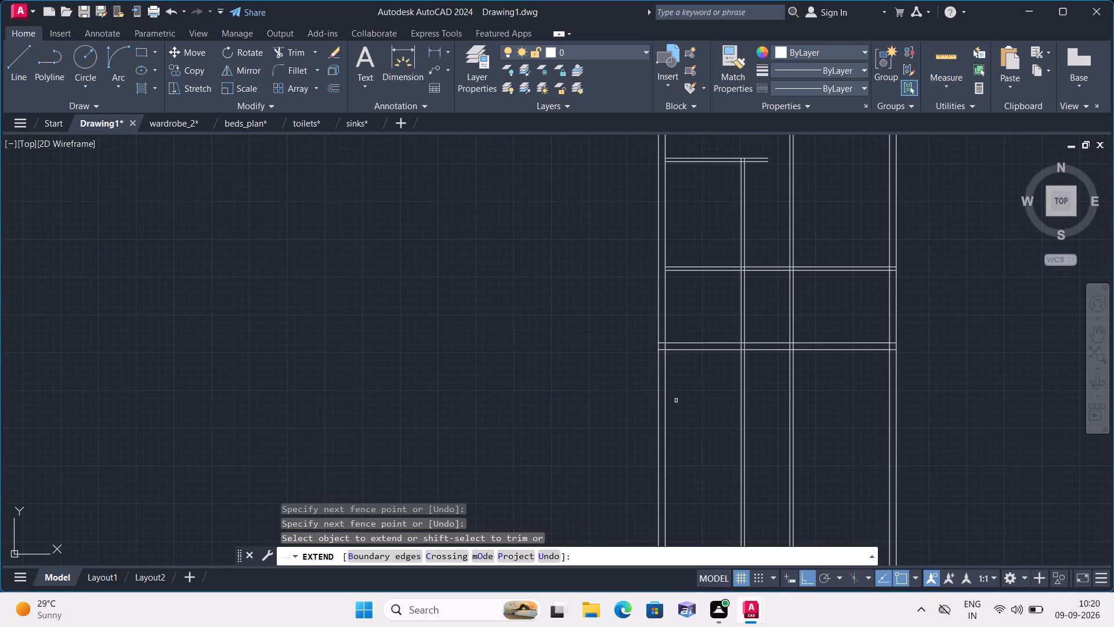
key(Escape)
Trim all vertical wall and partition lines that run past the outer face of the new 9" south wall.
text(trim)
key(space)
click(627, 407)
click(890, 379)
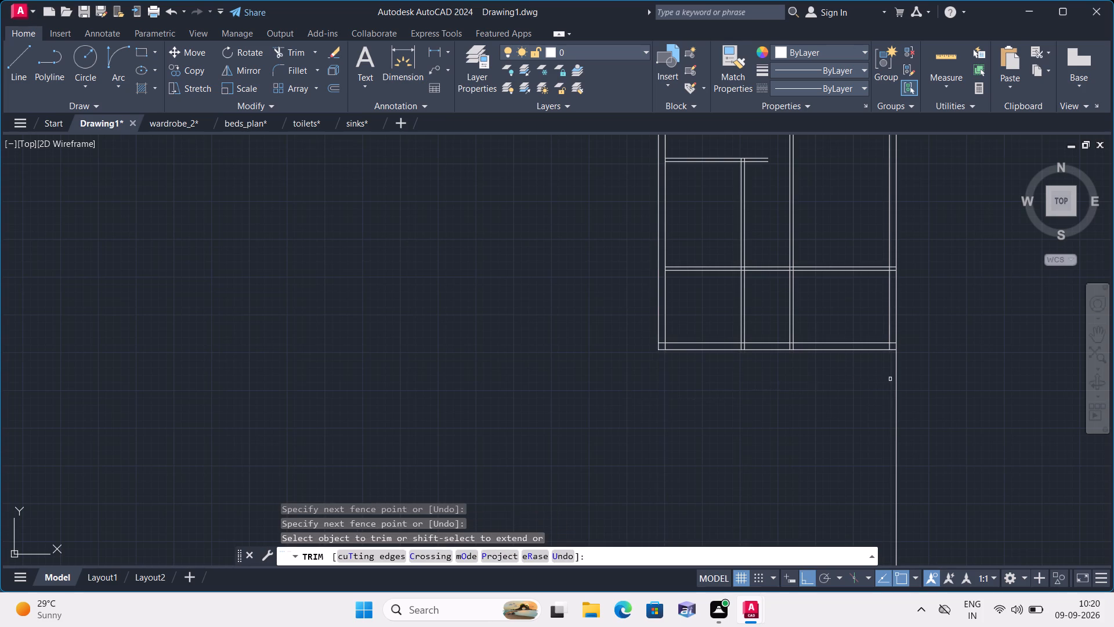
click(918, 382)
click(768, 403)
Trim the 4.5" horizontal partition in the east and west rooms, leaving only the section between the two vertical partitions.
middle_drag(768, 403, 693, 493)
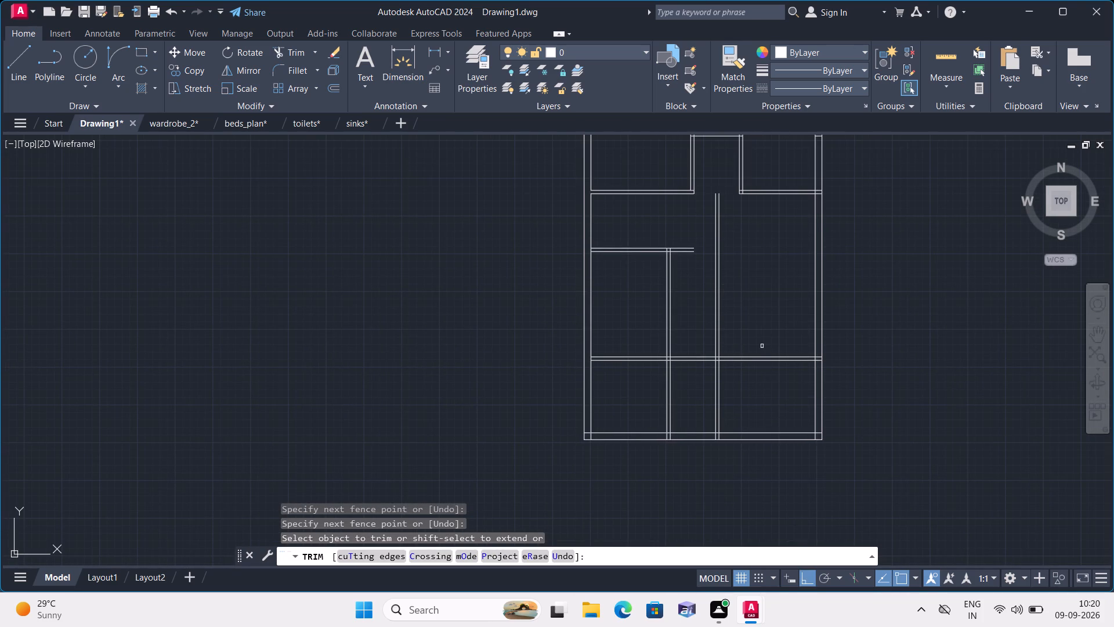
click(761, 345)
click(764, 379)
middle_drag(766, 363, 795, 408)
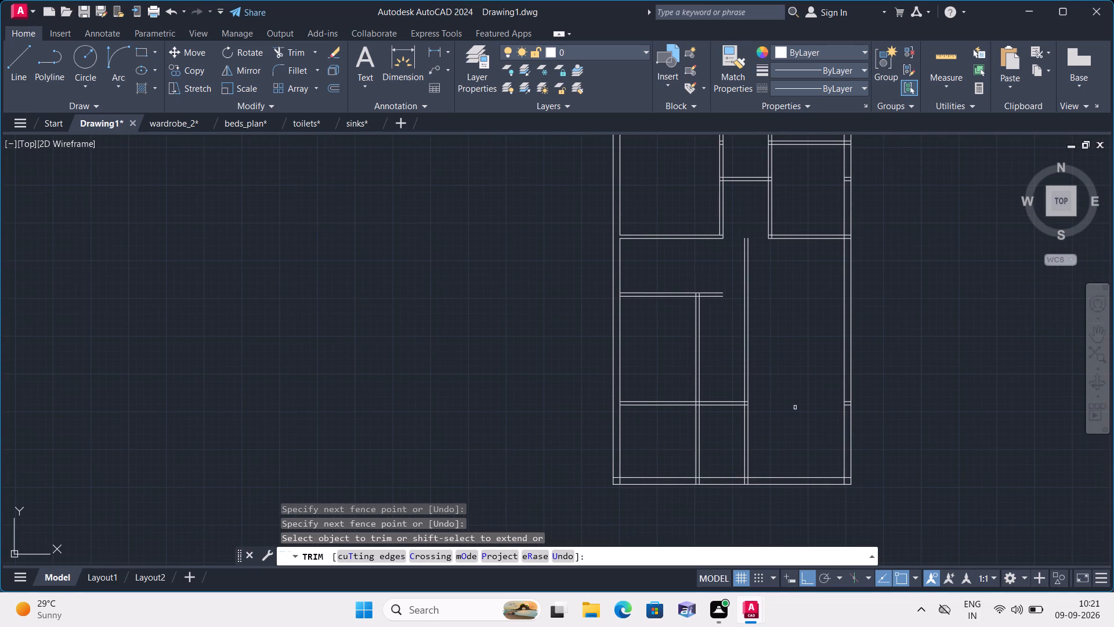
click(661, 424)
click(663, 383)
middle_drag(663, 383, 663, 398)
Trim the eastern vertical partition north of the 4.5" partition, and the short upper partition's stub east of the western vertical partition.
middle_drag(663, 398, 666, 480)
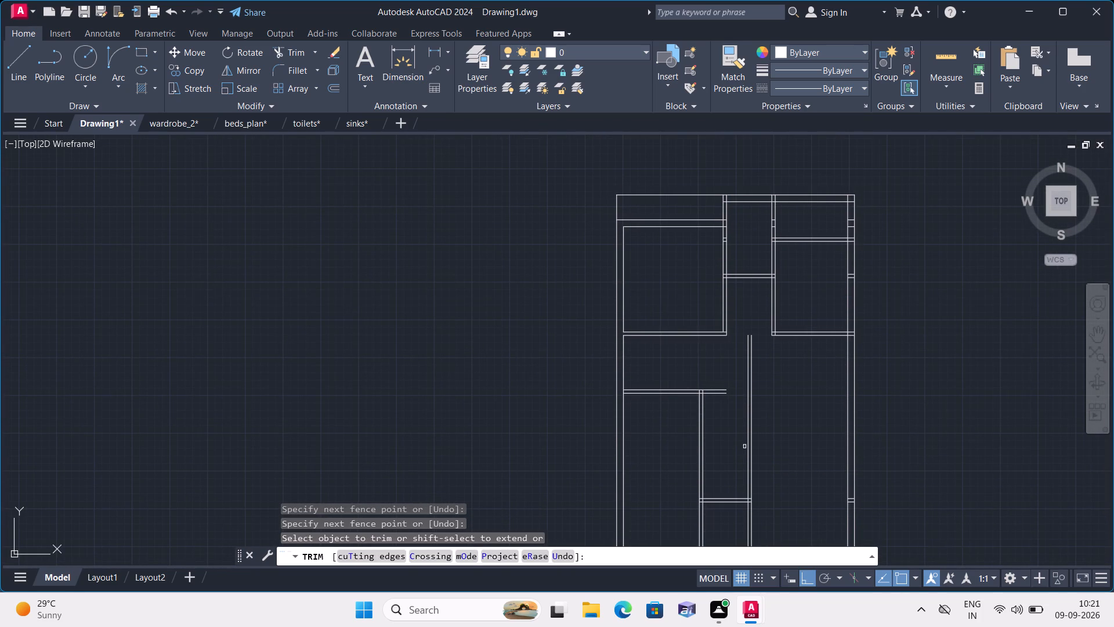
click(742, 448)
click(777, 449)
scroll(717, 405, up, 1)
click(719, 365)
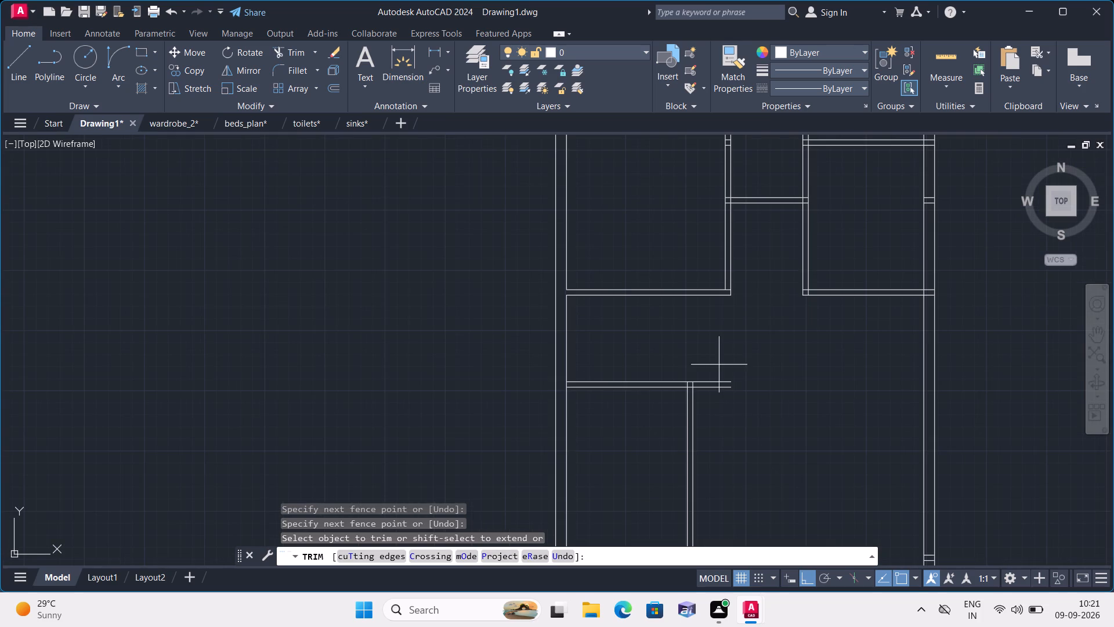
click(721, 419)
scroll(760, 434, down, 1)
middle_drag(760, 434, 744, 333)
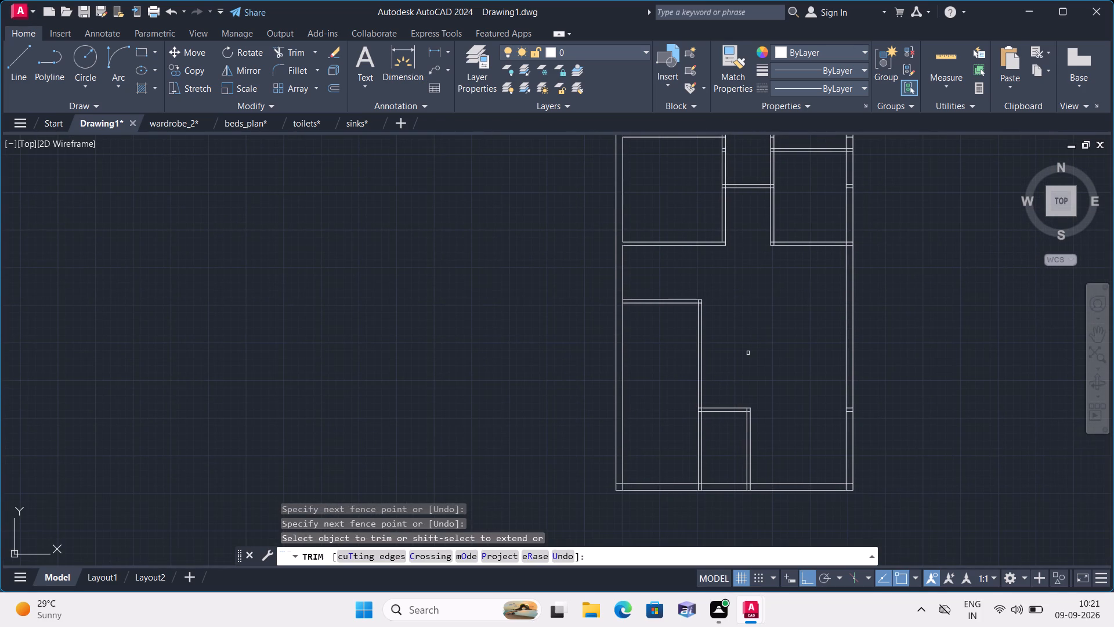
key(Escape)
Offset the inner line of the south wall 2' to the north.
middle_drag(743, 363, 741, 363)
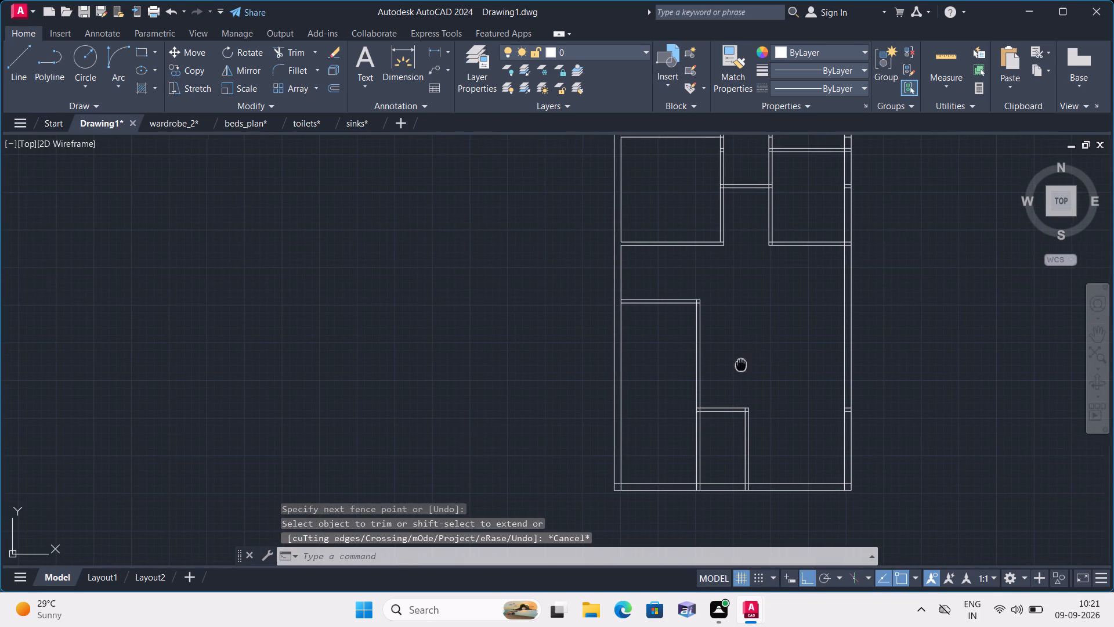
middle_drag(741, 363, 645, 313)
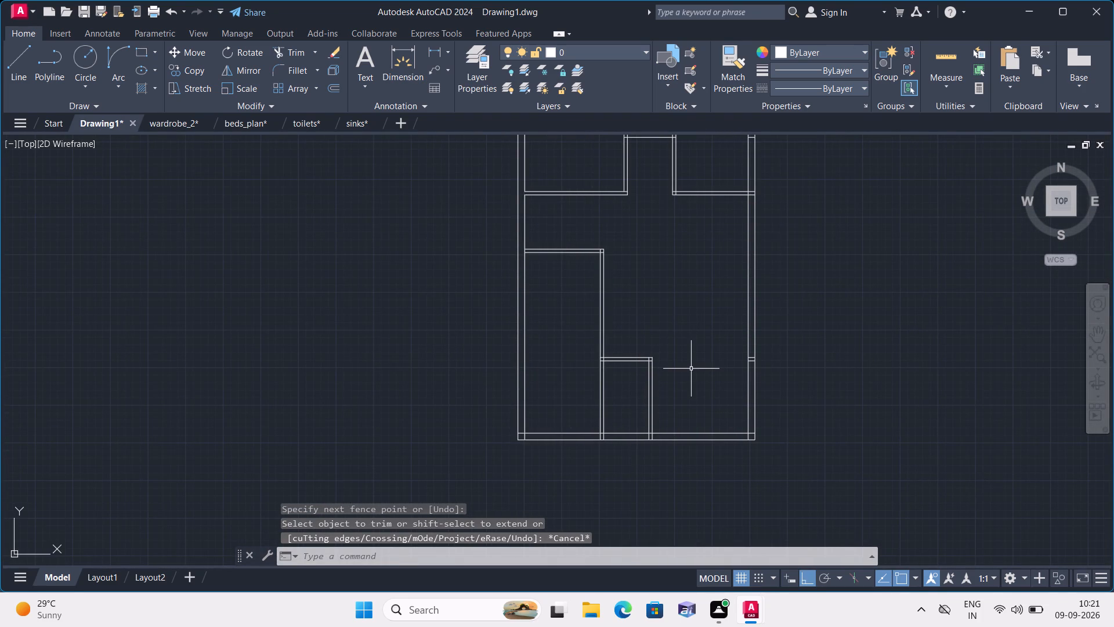
scroll(689, 390, up, 2)
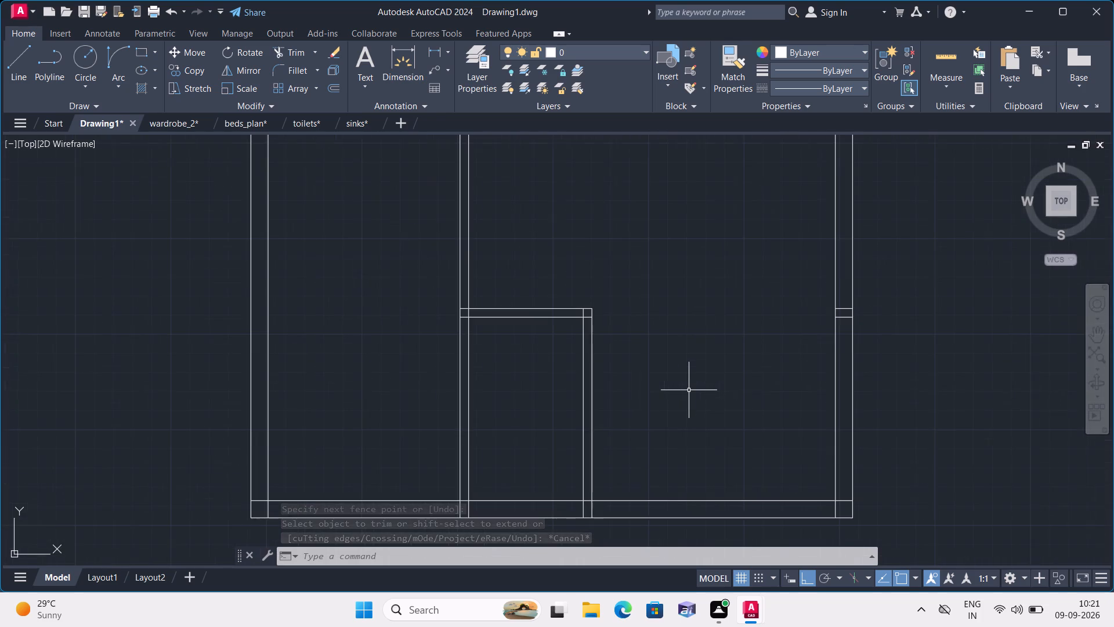
middle_drag(673, 427, 659, 350)
text(offset 2')
key(space)
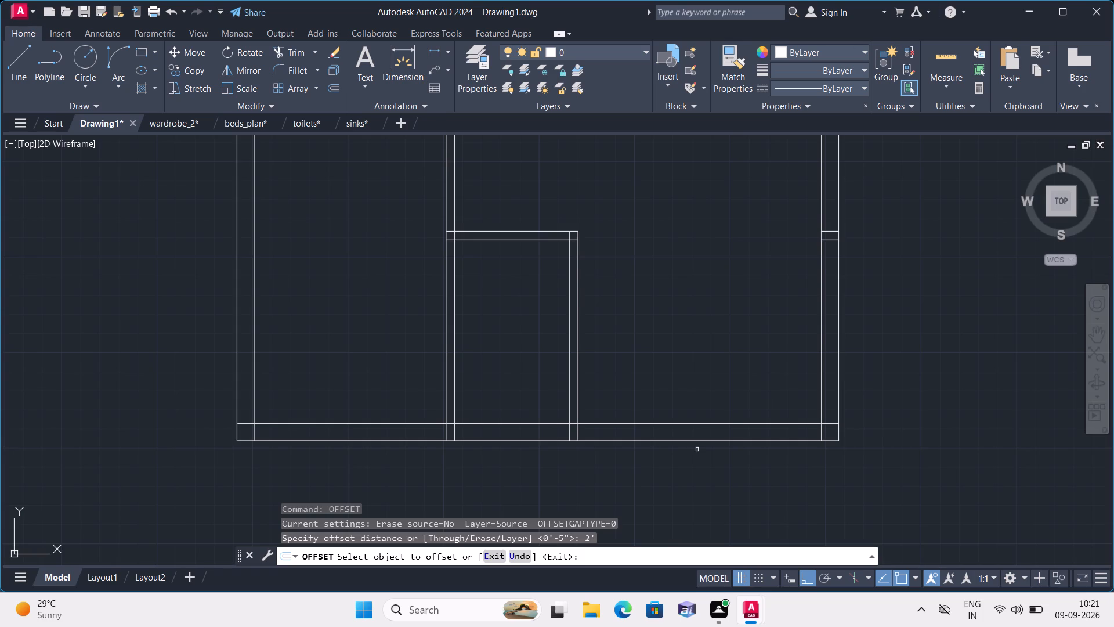
scroll(697, 449, up, 1)
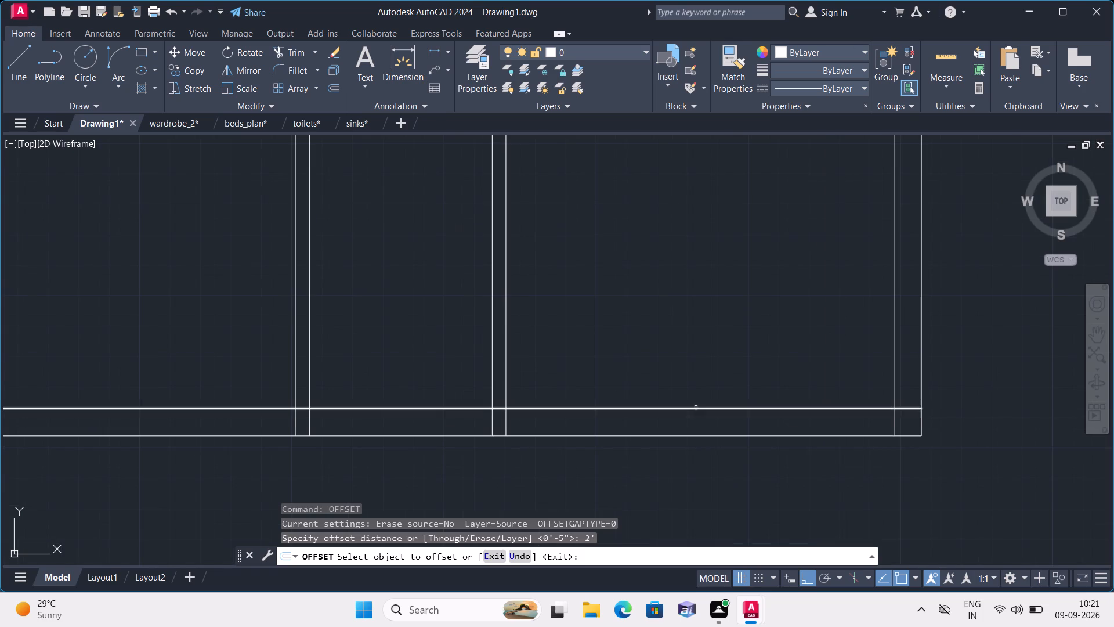
click(696, 406)
click(696, 408)
click(692, 315)
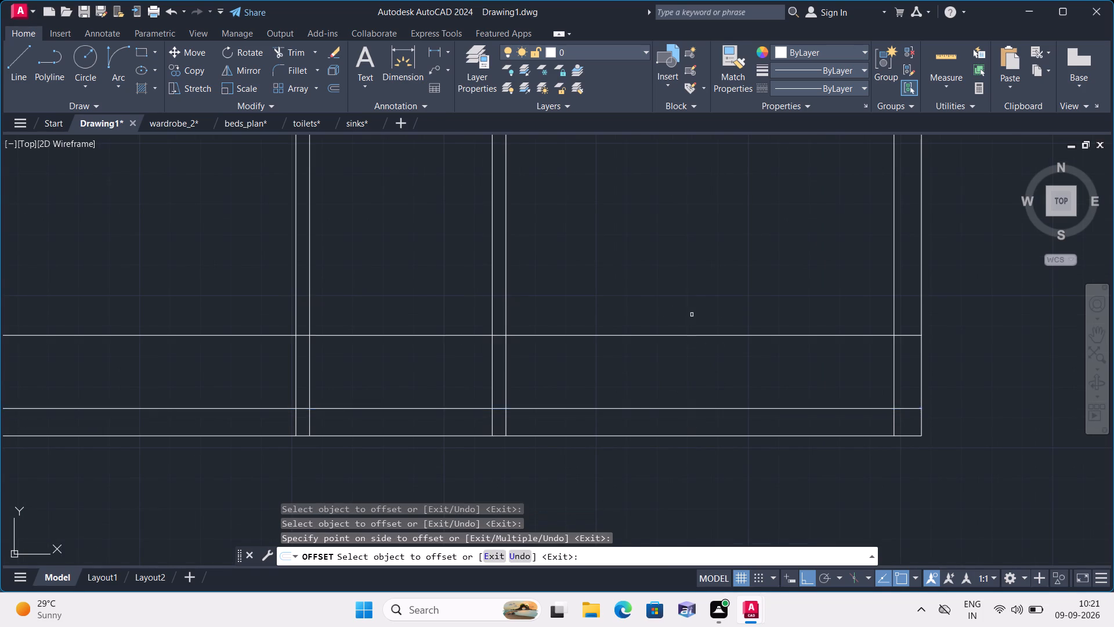
scroll(692, 315, down, 1)
key(space)
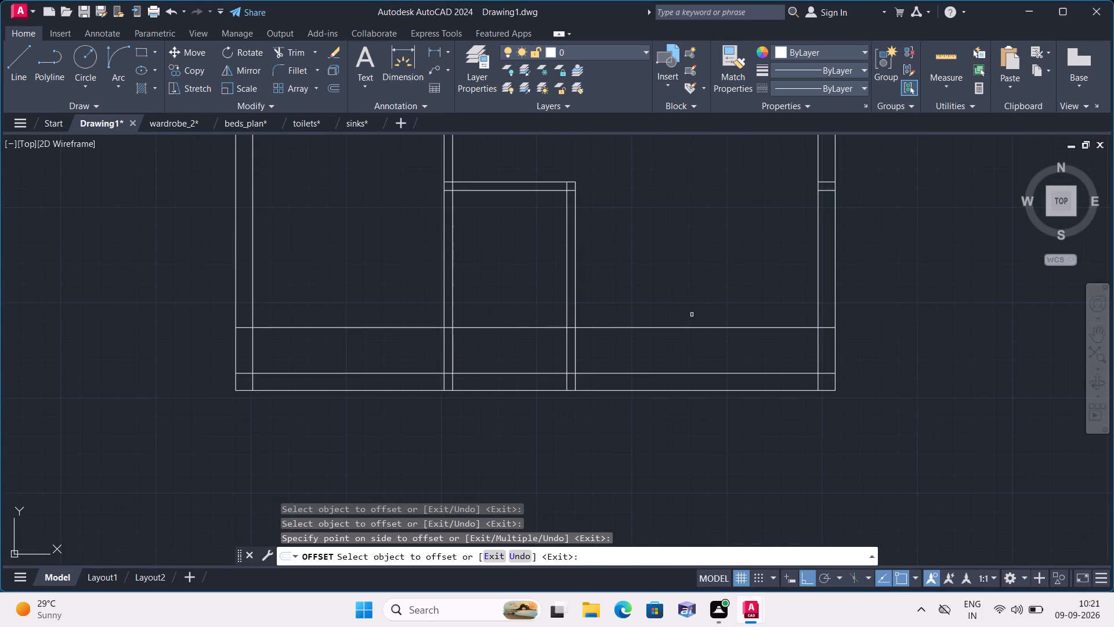
Offset the new horizontal line 9" to the north to give the wall its thickness.
key(space)
key(9)
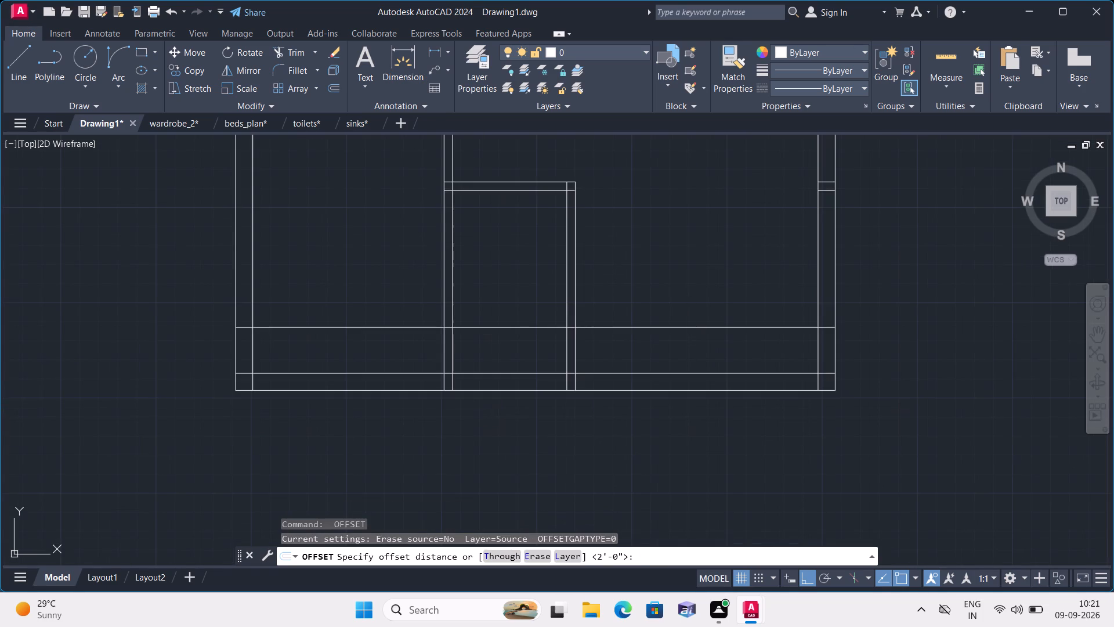
key(shift+quotedbl)
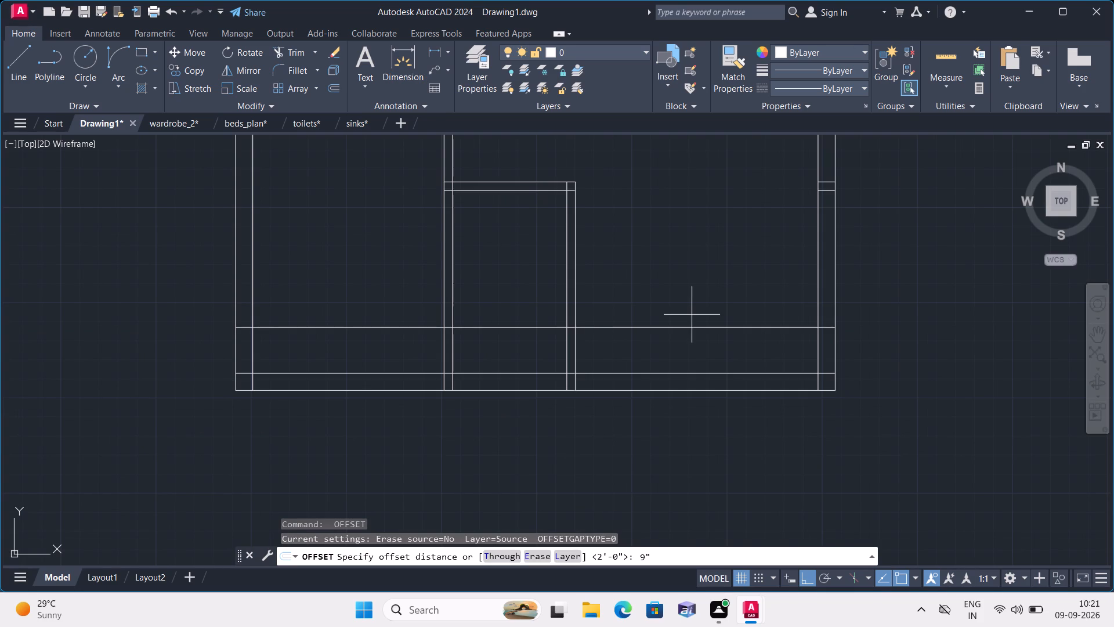
key(space)
click(694, 327)
click(683, 281)
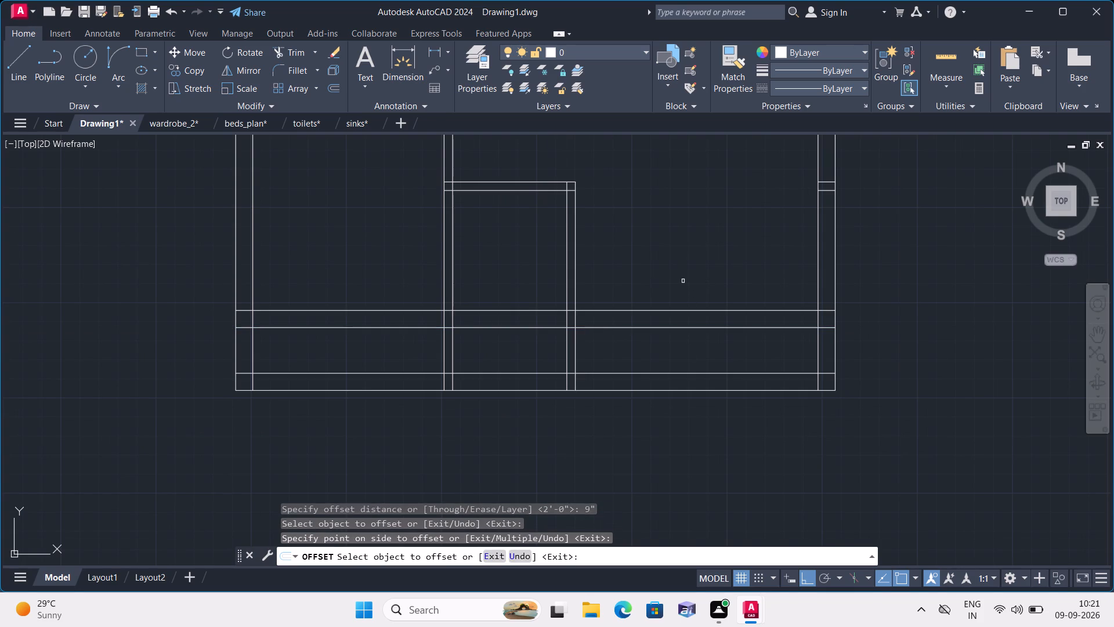
key(Escape)
Trim the new 9" wall lines out of the small middle room and the west room.
text(trim)
key(space)
drag(536, 337, 536, 329)
click(531, 269)
drag(412, 341, 410, 250)
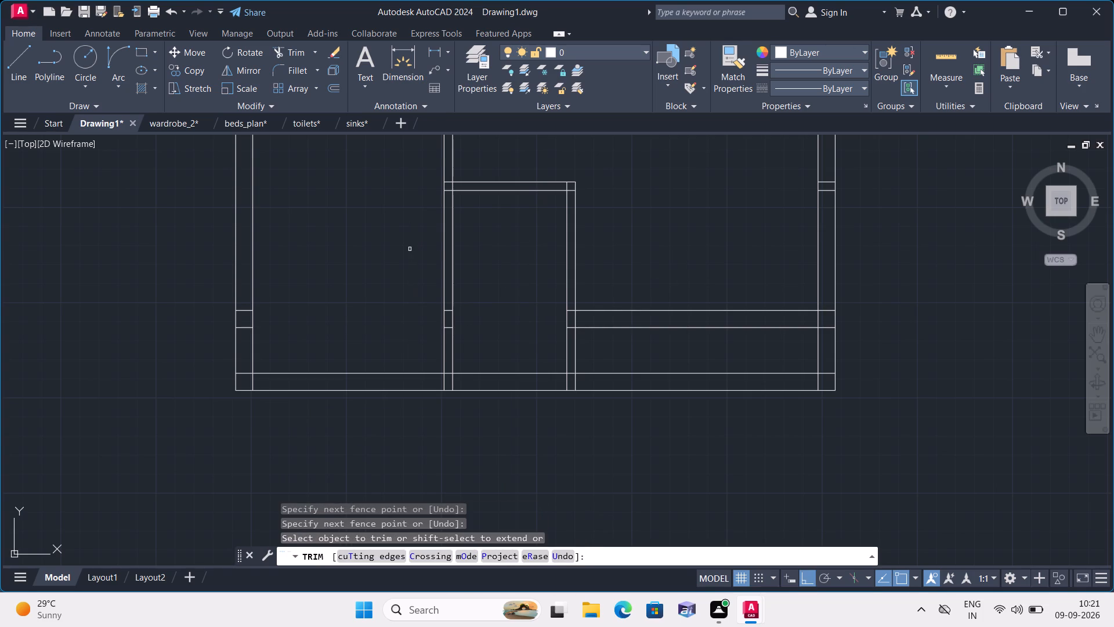
Trim the inner line of the south wall between the small middle room and the east wall.
click(654, 380)
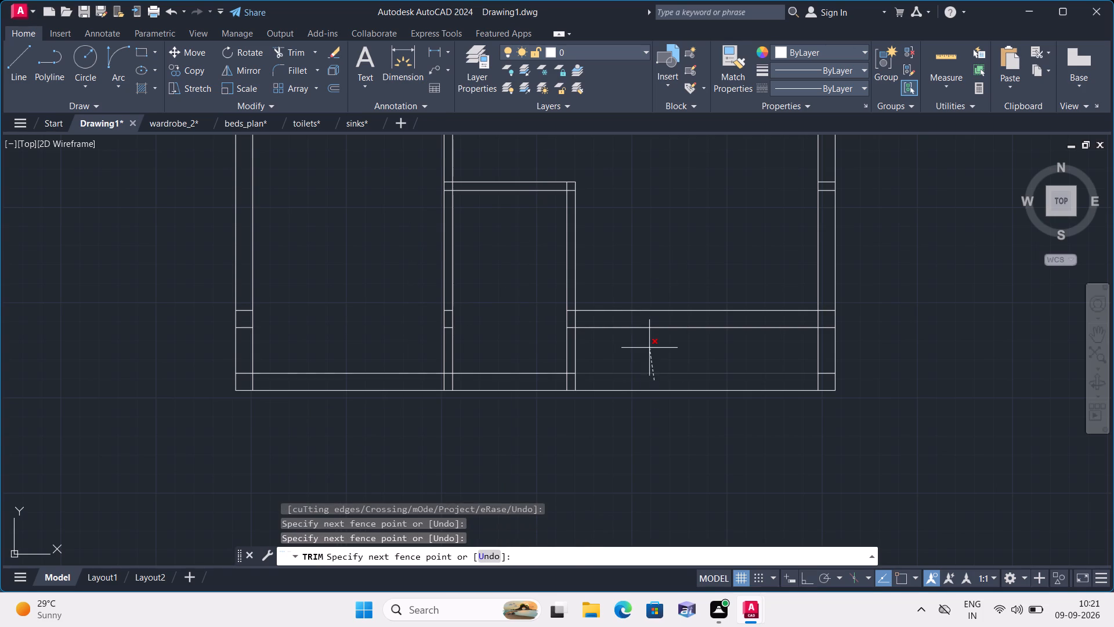
click(648, 347)
scroll(629, 372, down, 1)
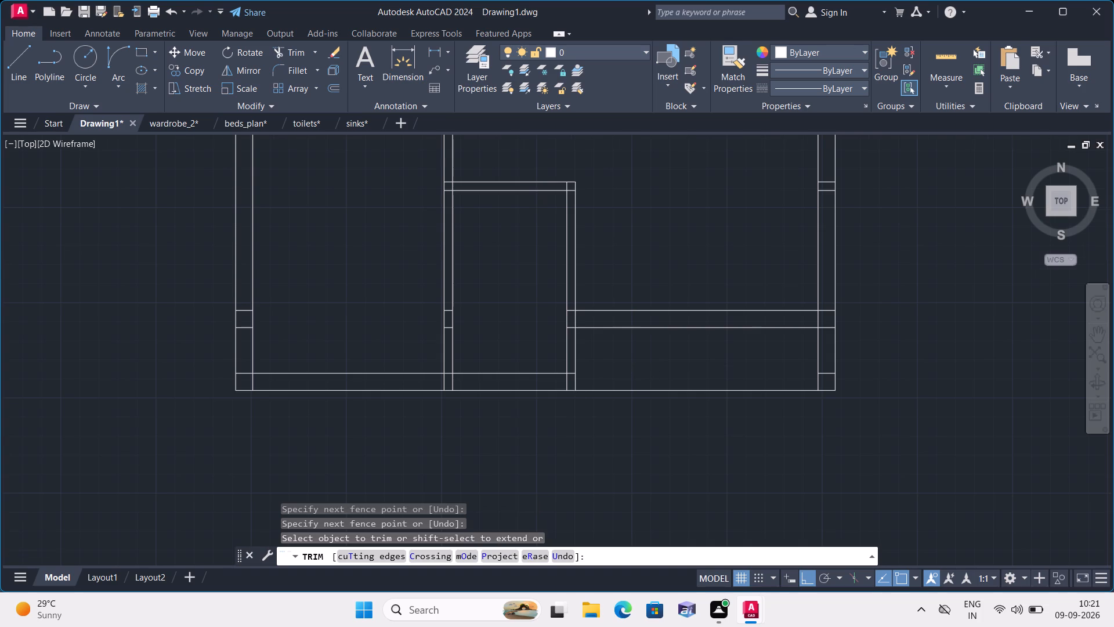
key(Escape)
scroll(629, 372, down, 1)
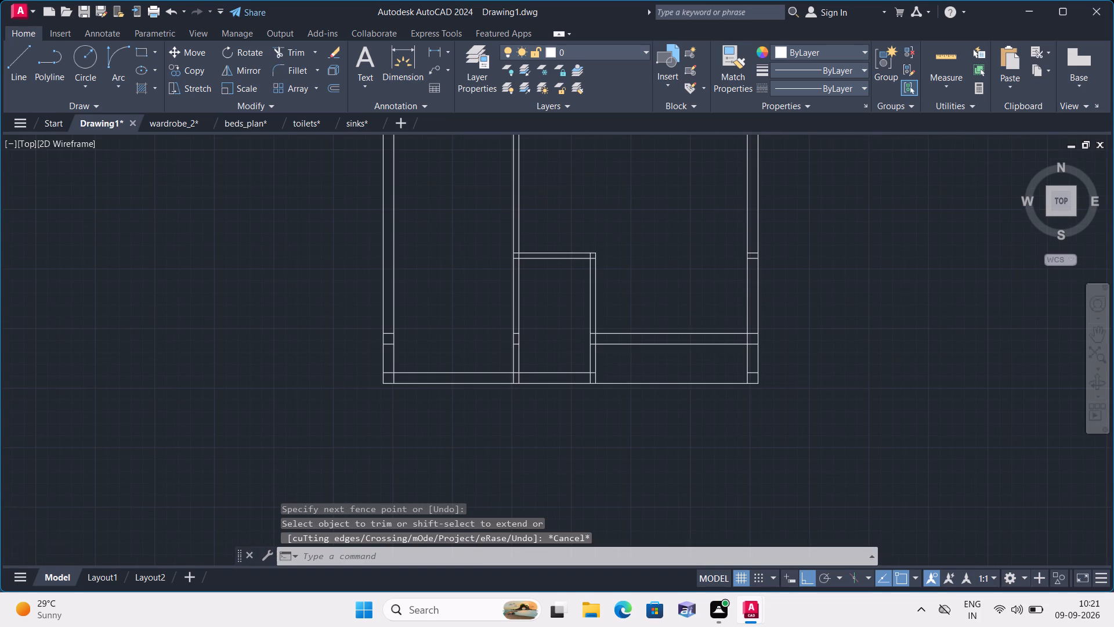
scroll(629, 372, down, 1)
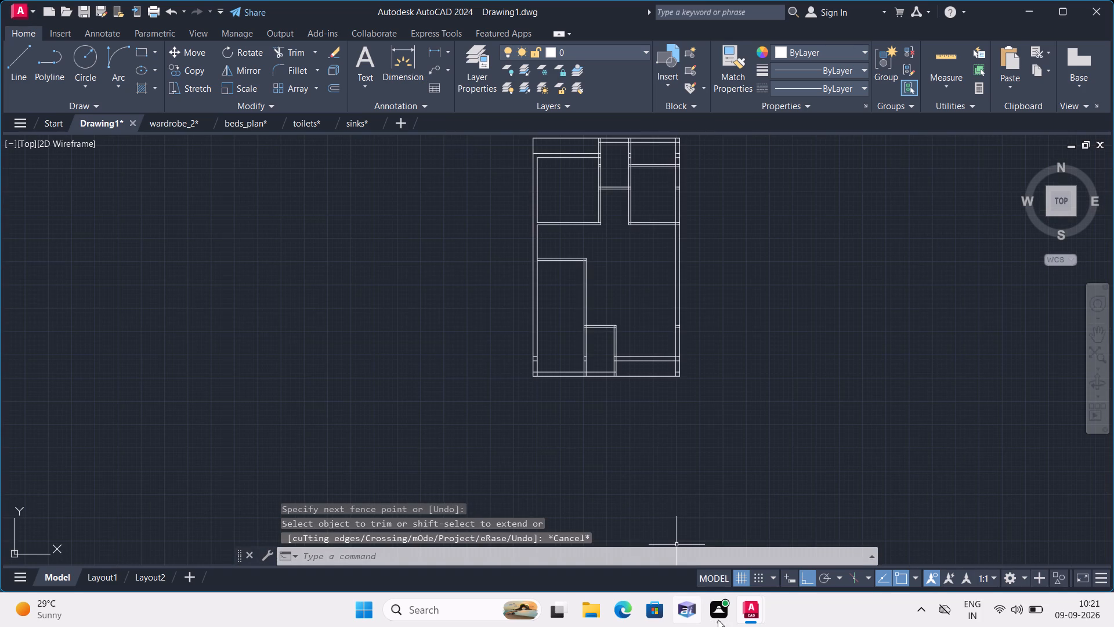
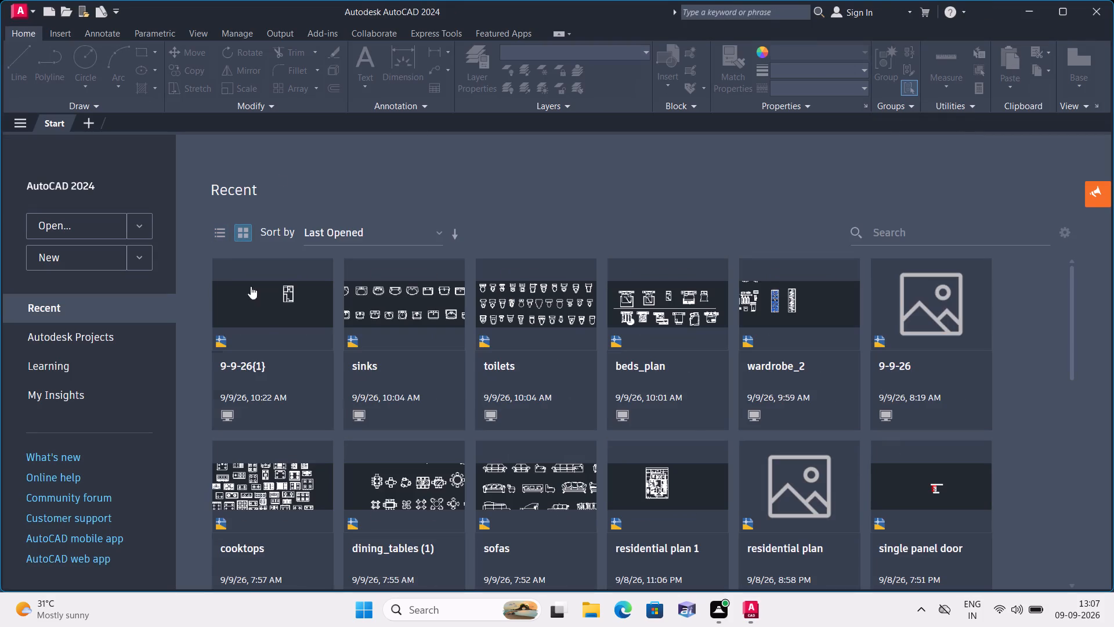
Open the recent drawing 9-9-26(1).
double_click(267, 329)
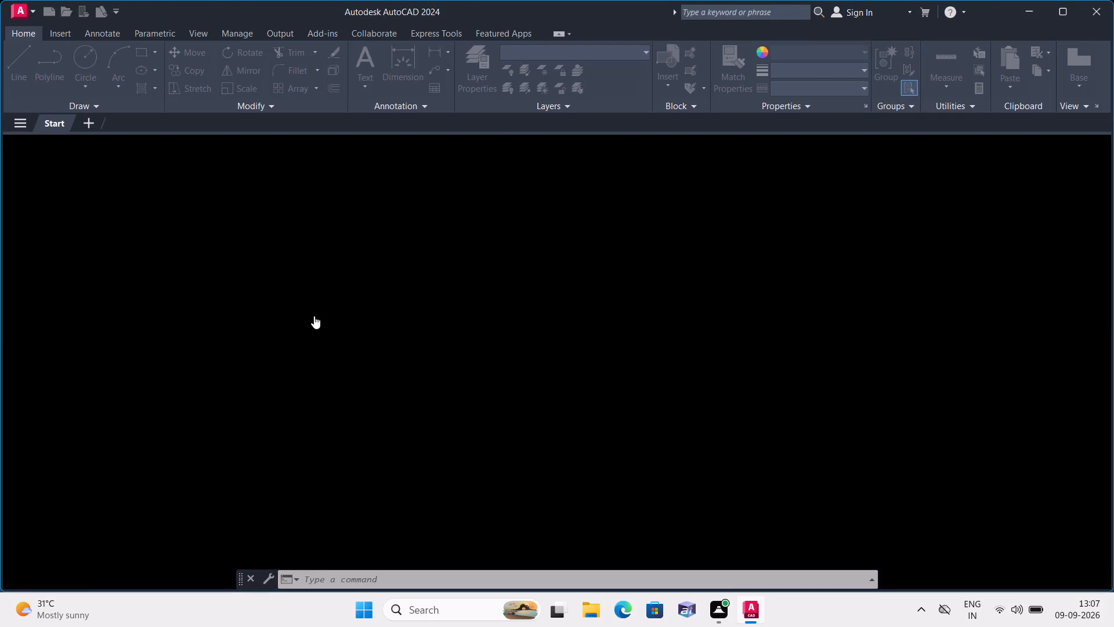
scroll(719, 276, up, 2)
scroll(791, 294, down, 5)
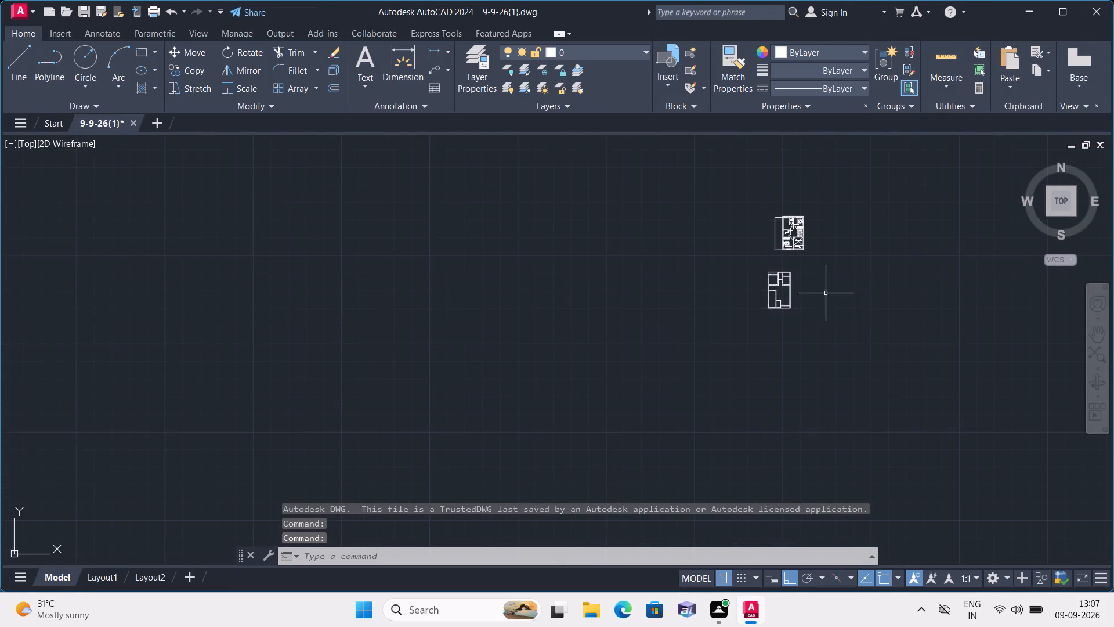
Examine the floor plan's wall layout, particularly the northern rooms and the passage between them.
scroll(822, 289, up, 3)
scroll(695, 287, up, 3)
scroll(485, 283, up, 2)
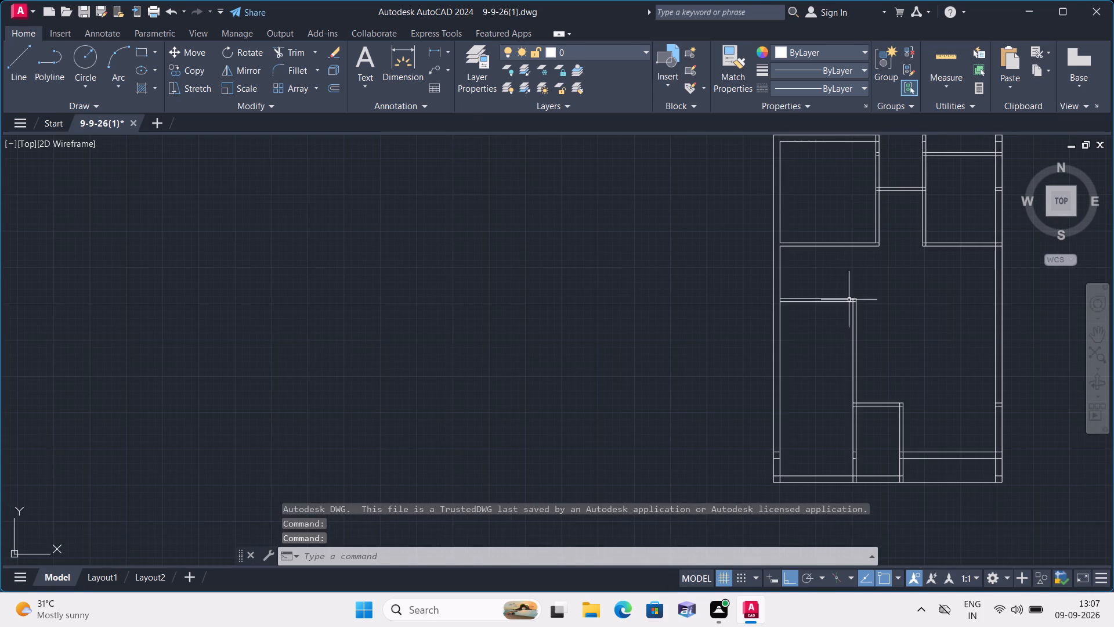
middle_drag(894, 315, 634, 359)
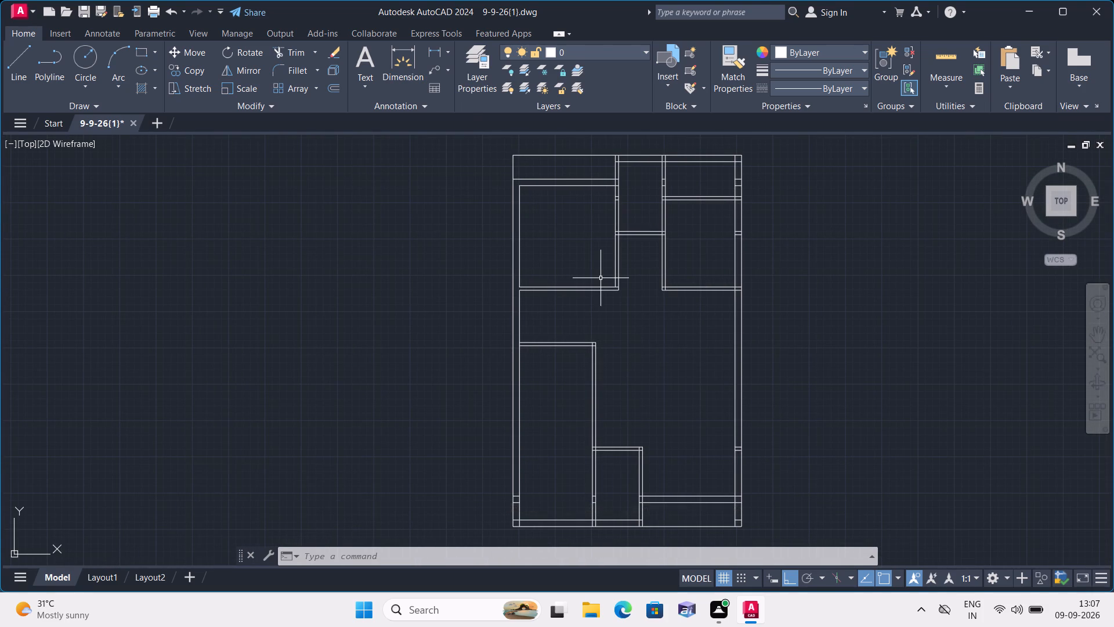
middle_drag(661, 362, 633, 327)
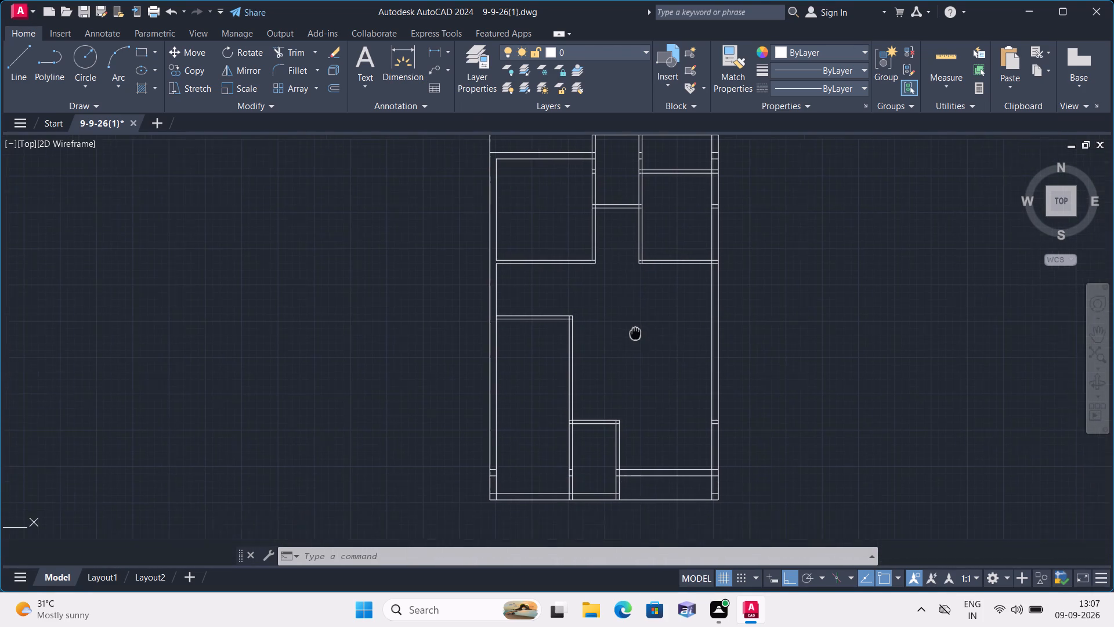
middle_drag(633, 327, 633, 366)
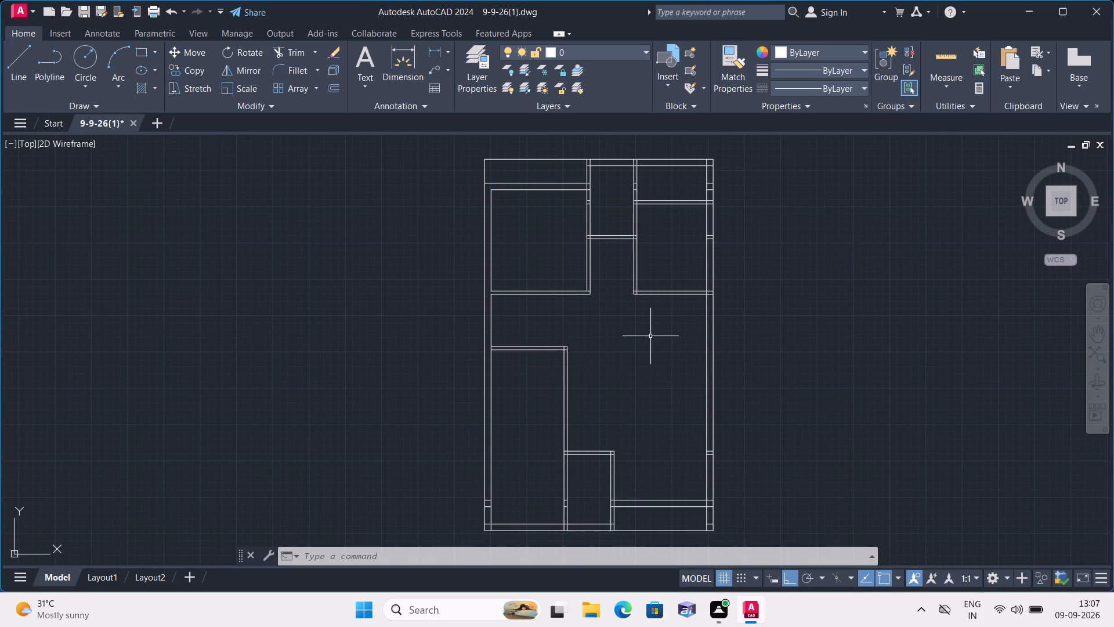
middle_drag(650, 336, 612, 401)
scroll(612, 401, up, 1)
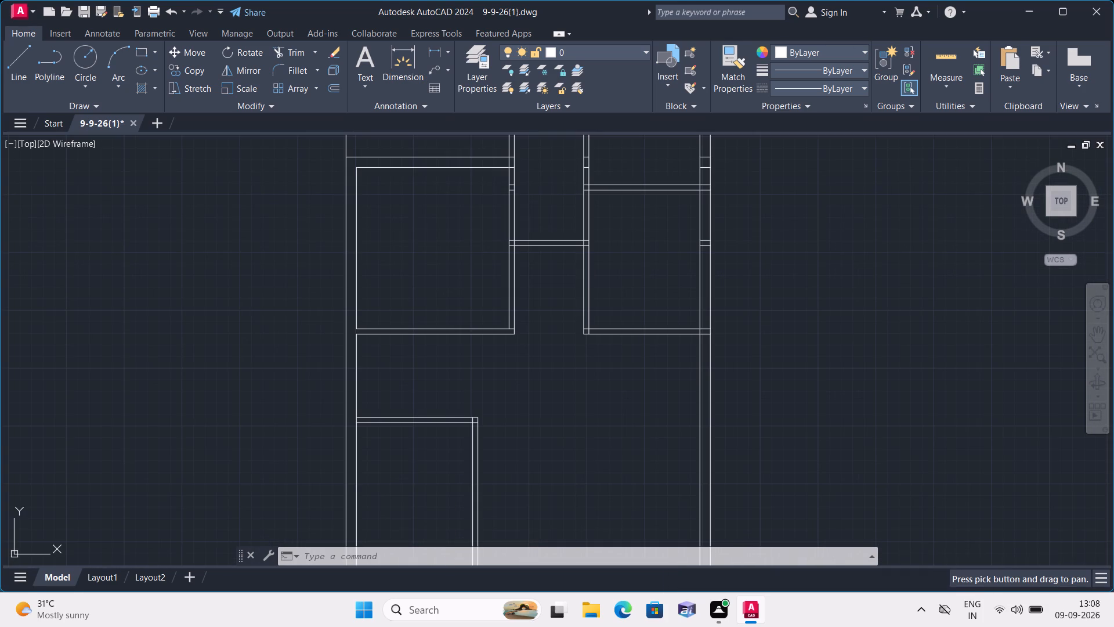
scroll(612, 401, down, 1)
middle_drag(607, 388, 612, 417)
scroll(627, 284, up, 2)
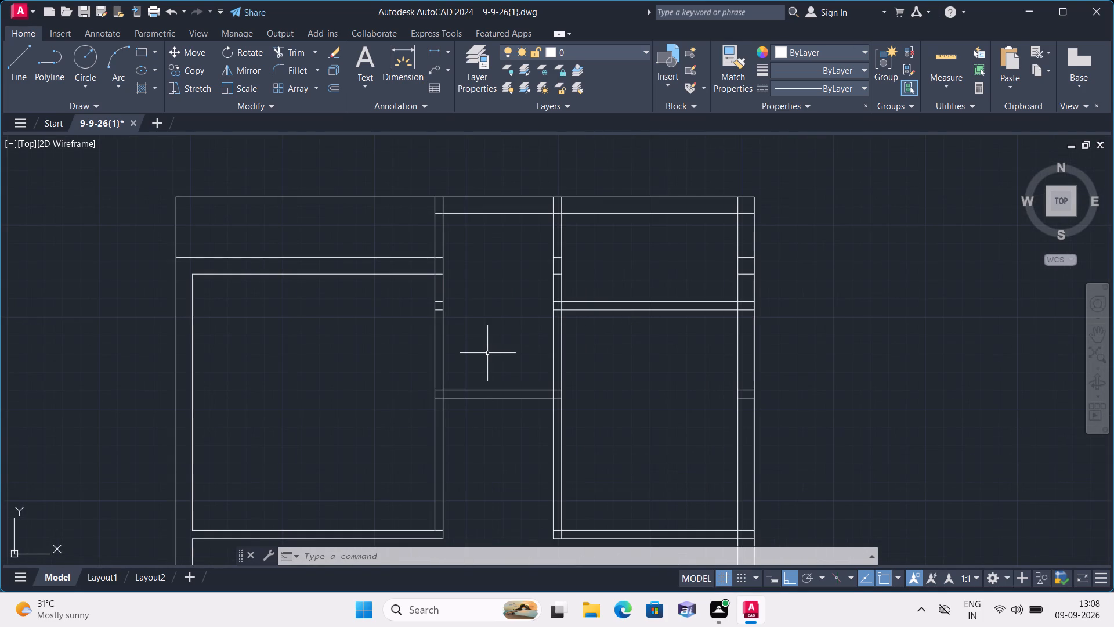
middle_drag(490, 364, 490, 364)
middle_drag(490, 364, 515, 289)
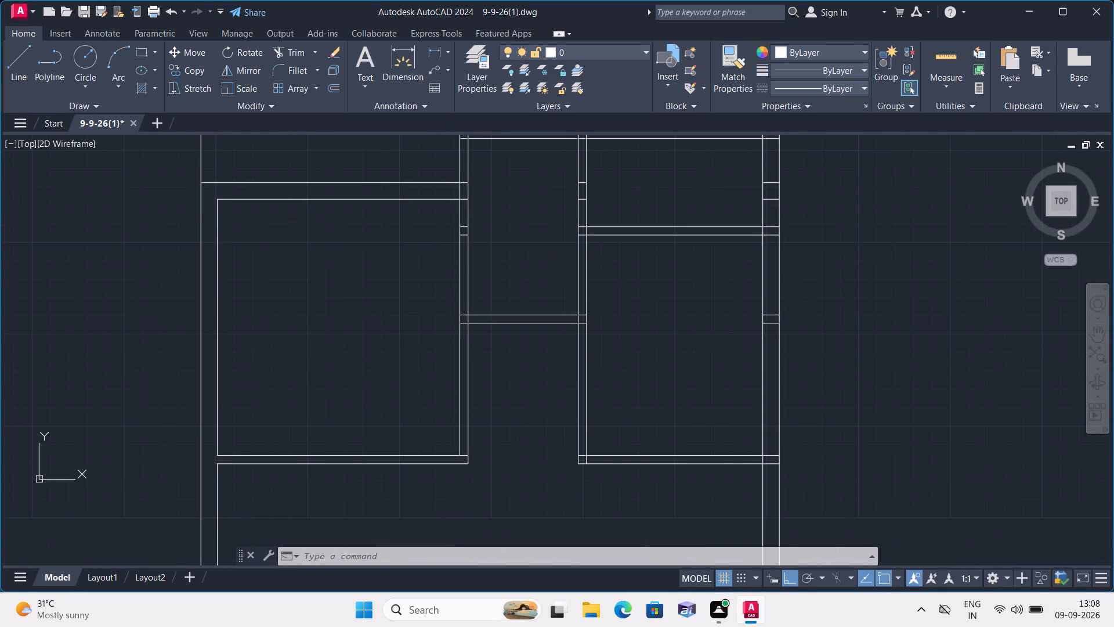
scroll(507, 243, down, 1)
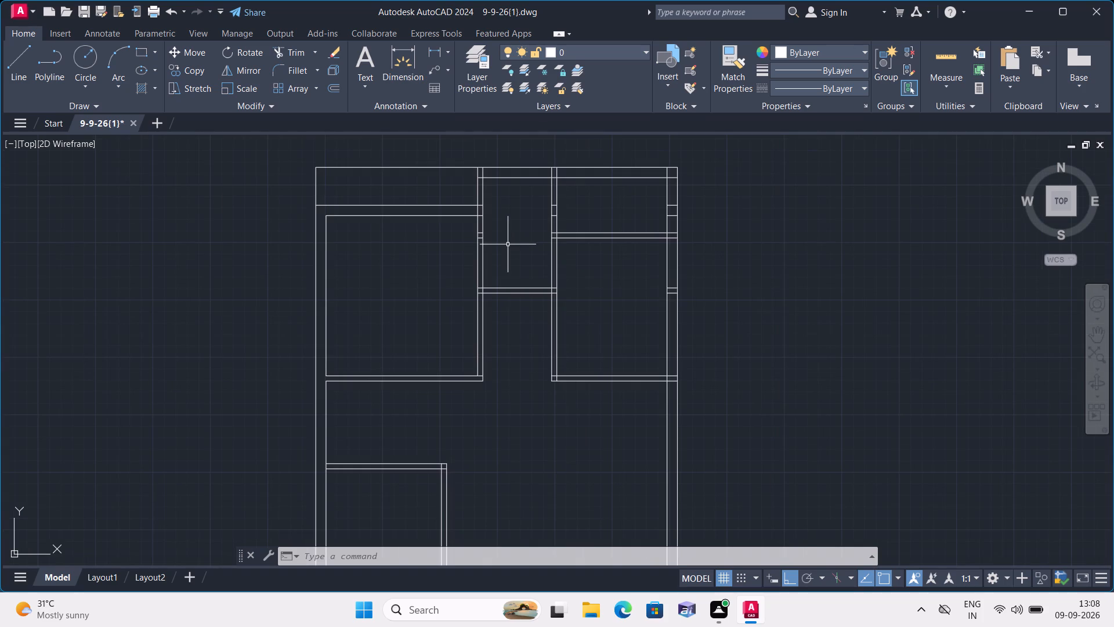
middle_drag(518, 219, 538, 268)
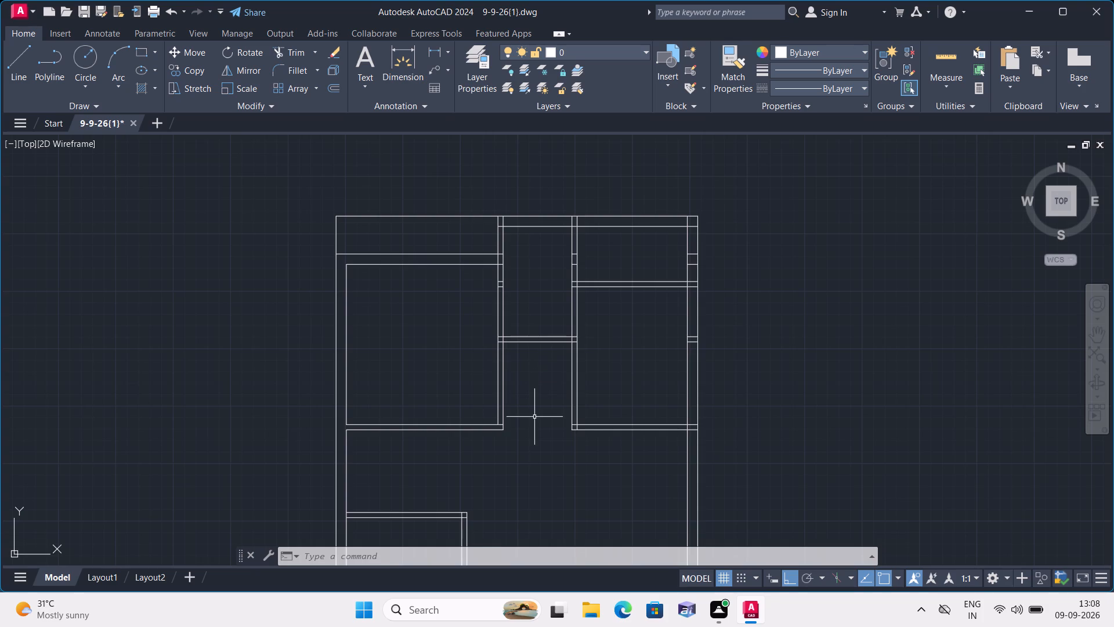
scroll(542, 395, up, 2)
scroll(507, 278, down, 1)
middle_drag(490, 269, 513, 387)
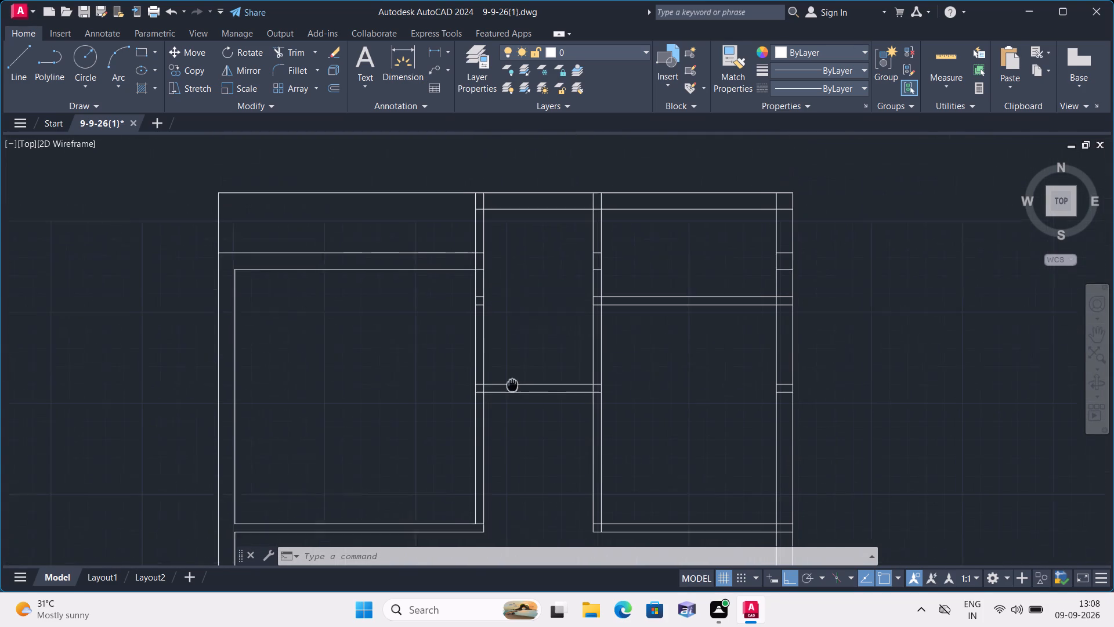
middle_drag(513, 387, 515, 389)
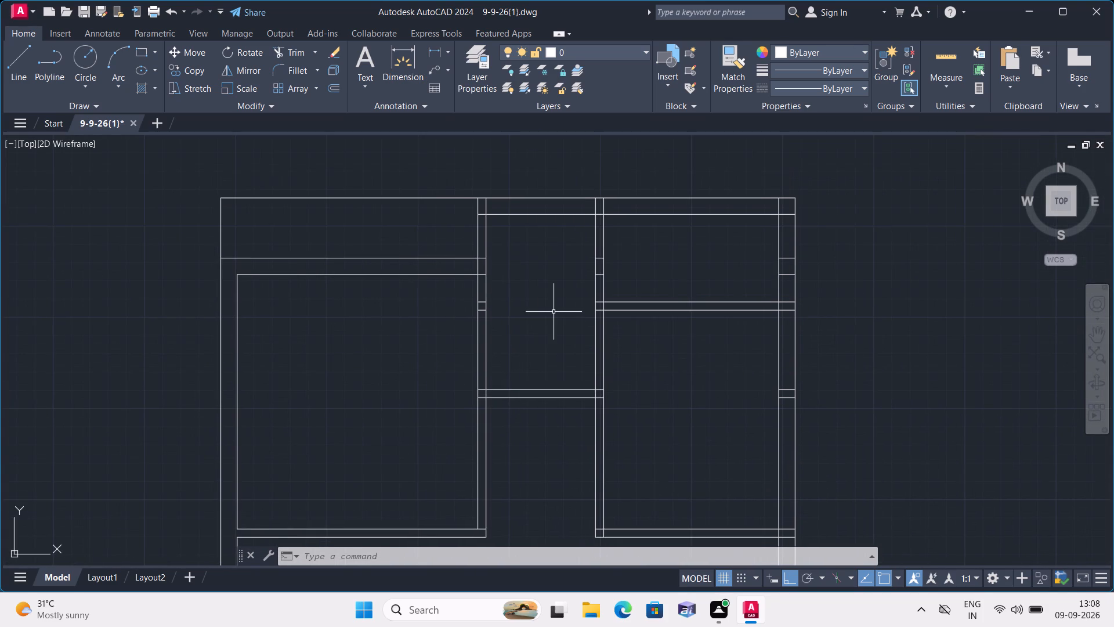
Mark a door opening in the passage's cross wall with a line 3' east from the west wall, continued across the wall thickness.
text(l)
key(space)
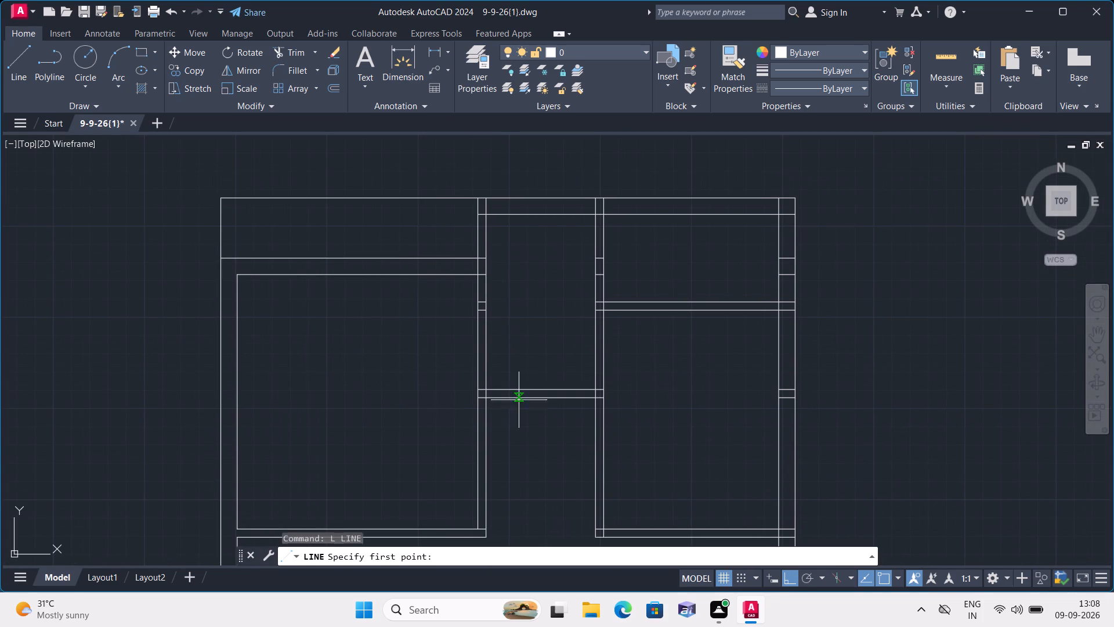
scroll(496, 405, up, 3)
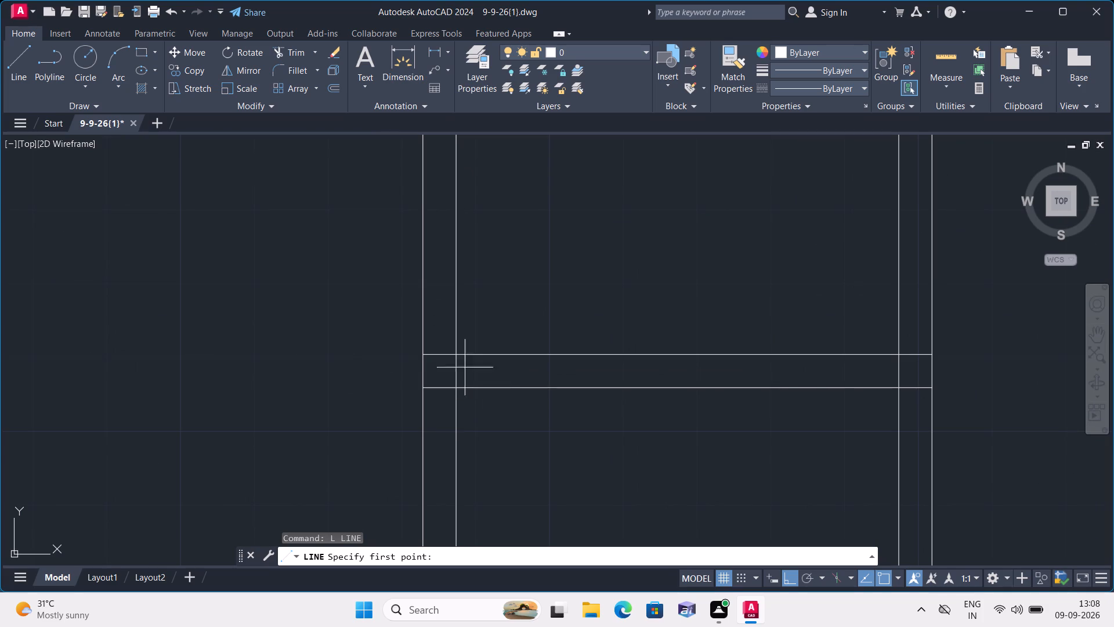
click(455, 356)
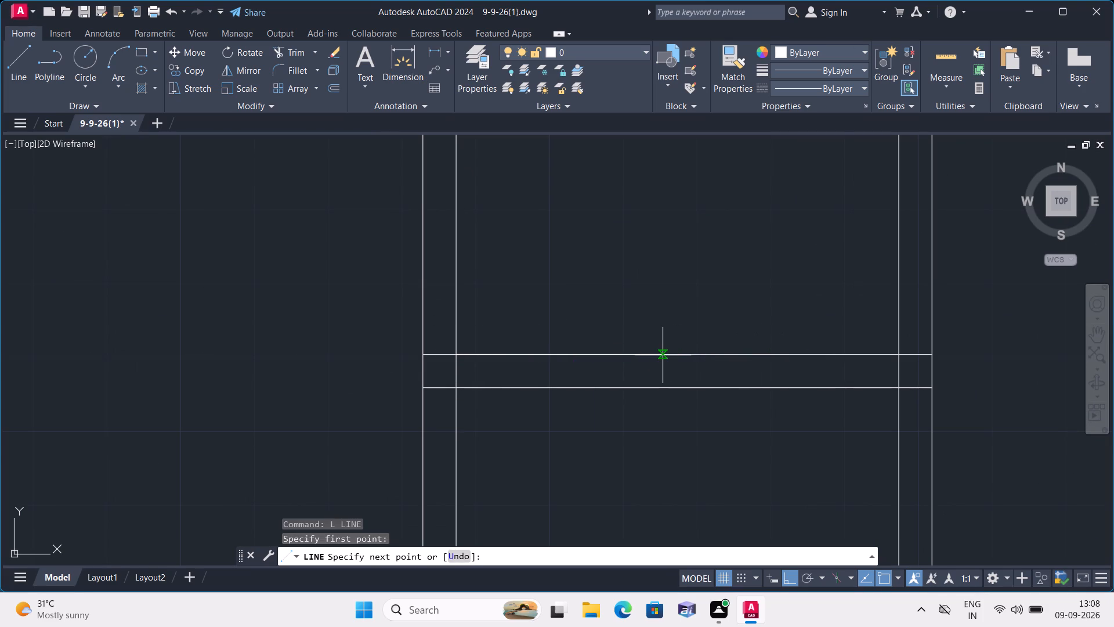
text(3')
key(space)
click(725, 388)
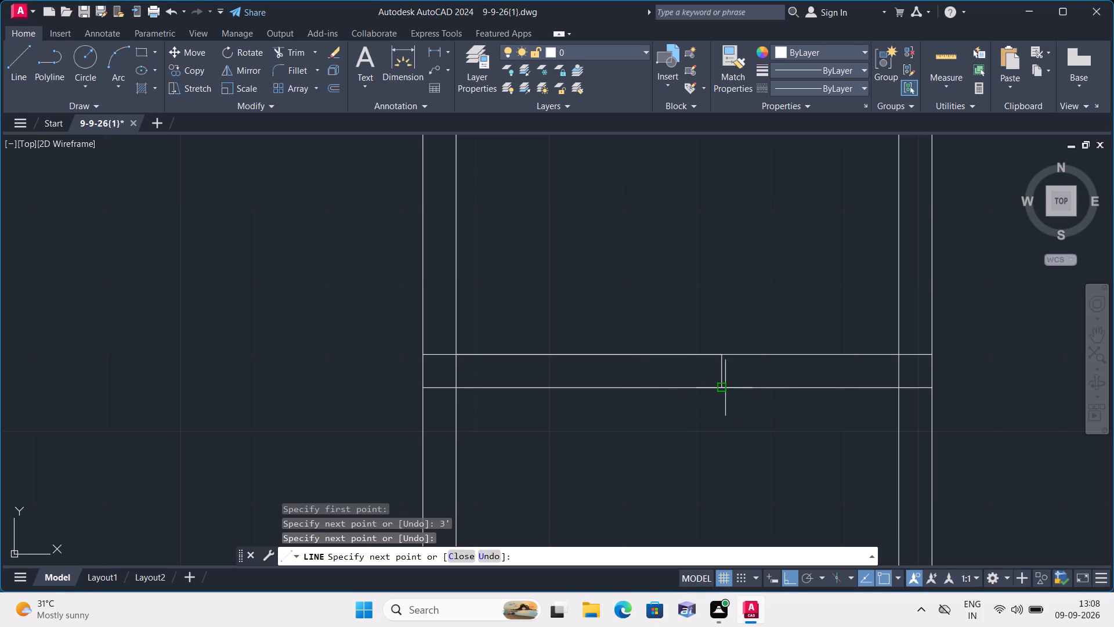
key(space)
Draw a 2" line west from the midpoint of the door opening's east jamb line.
key(l)
key(space)
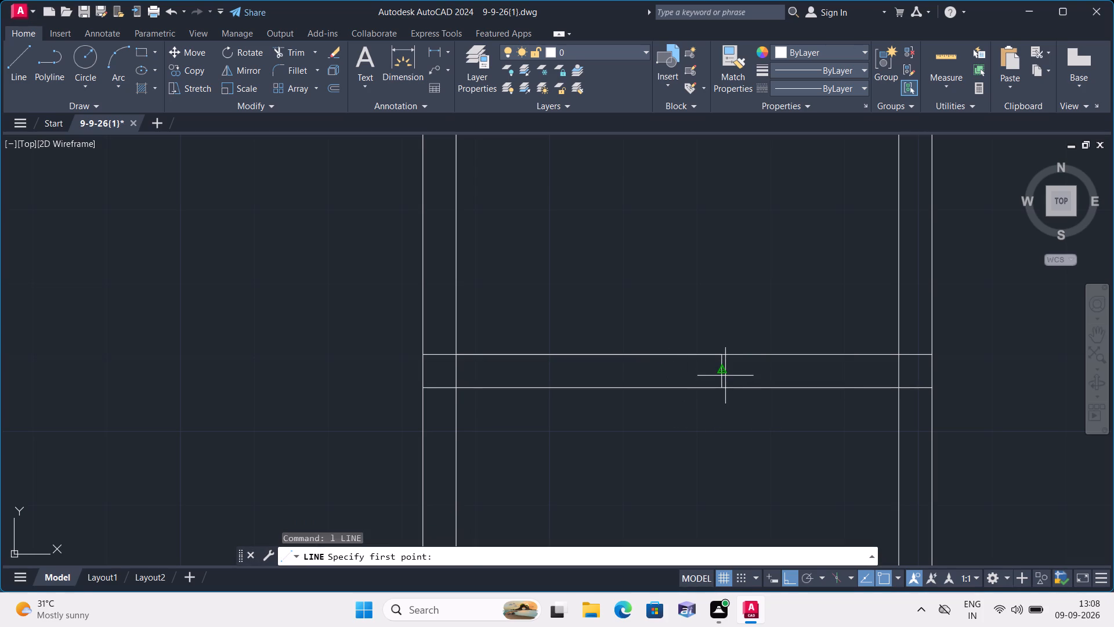
click(724, 373)
text(2")
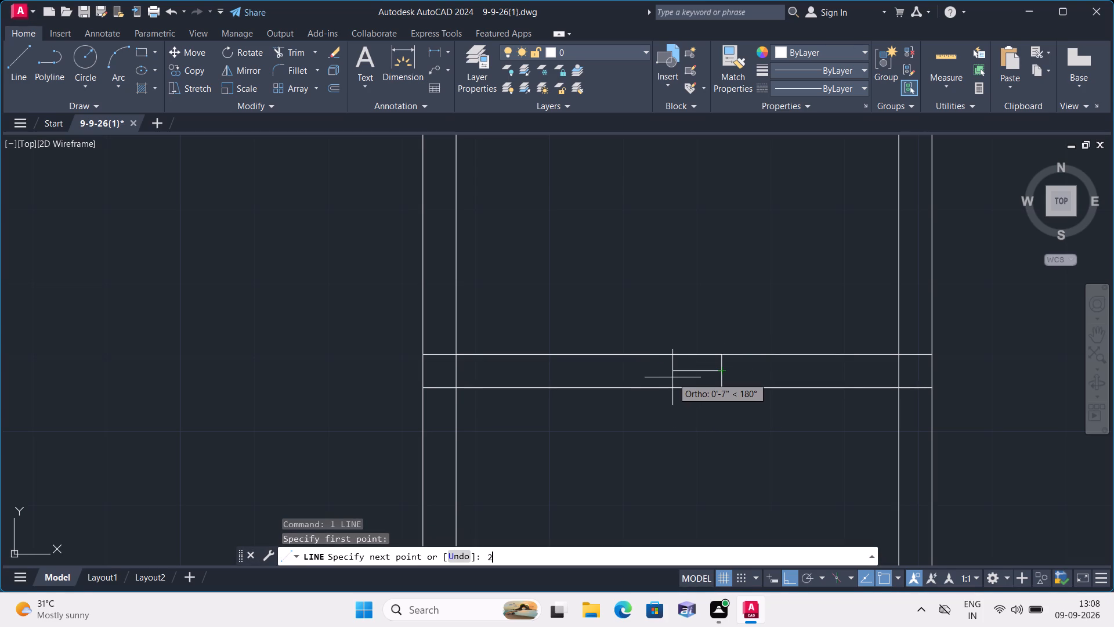
key(space)
key(Escape)
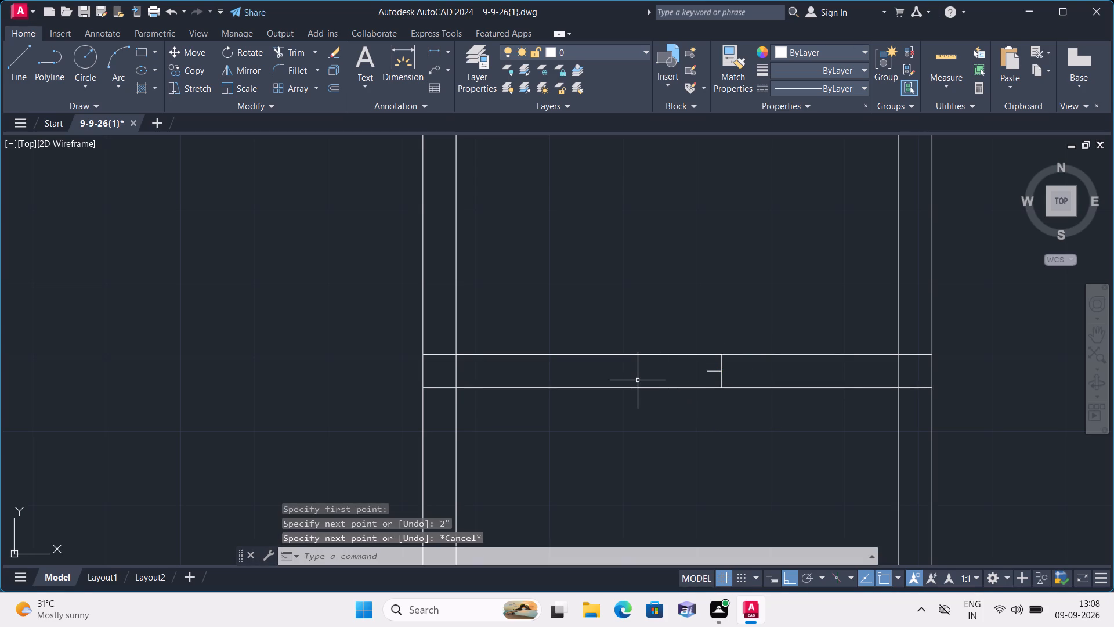
Draw the open door leaf from the middle of the opening's west side: 2" east, and 2'8" north.
key(space)
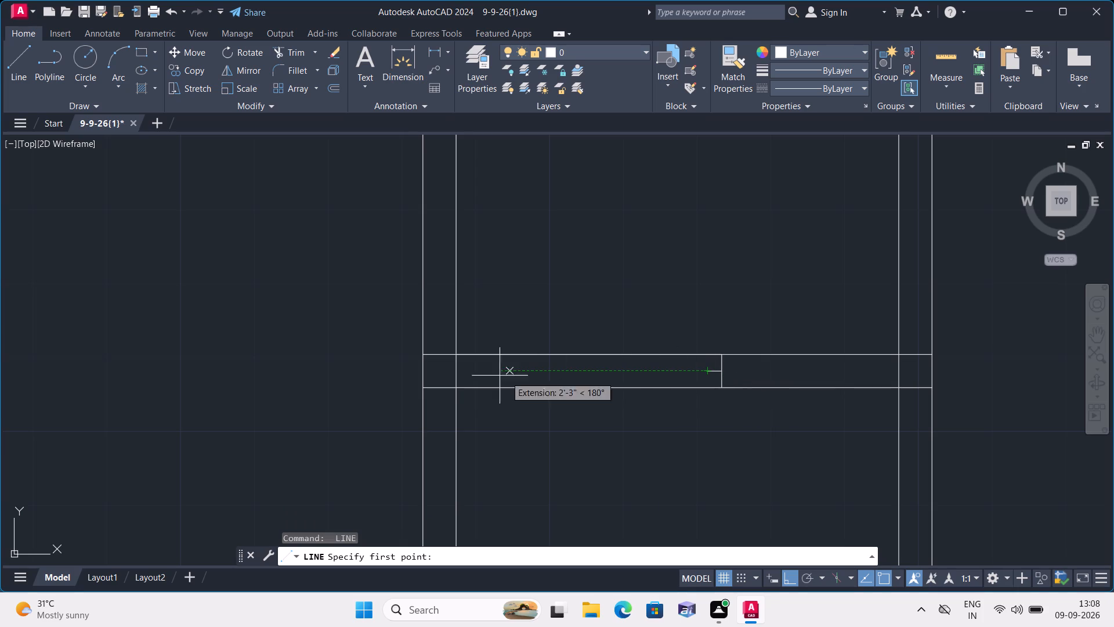
click(460, 373)
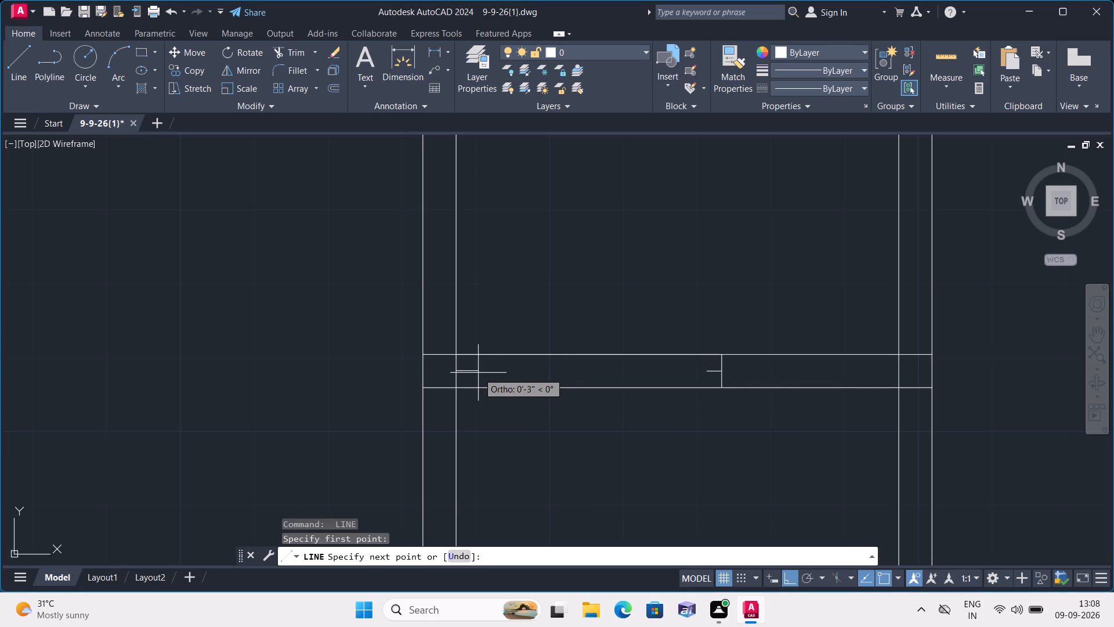
key(2)
key(BackSpace)
text(2")
key(space)
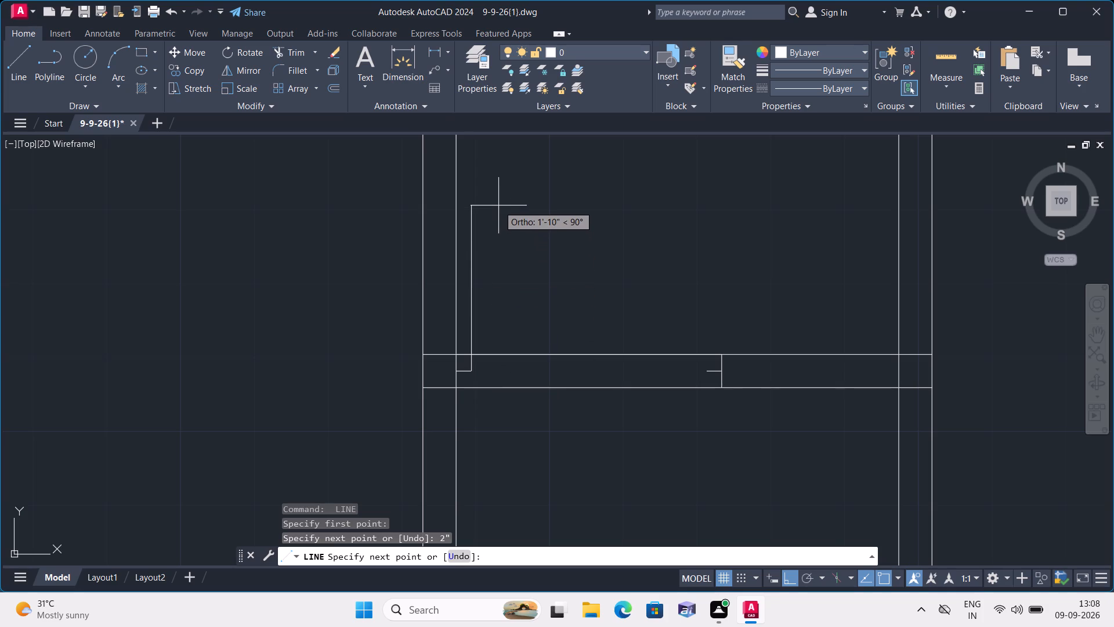
key(2)
text('8")
key(space)
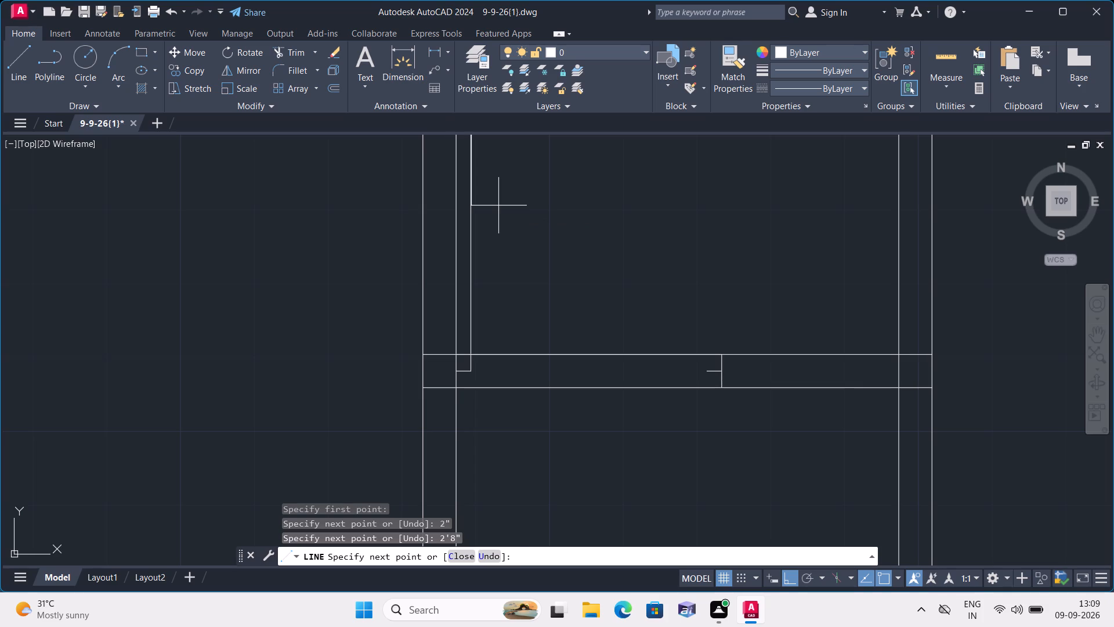
key(Escape)
Draw a line across the thickness of the northwest room's east wall where it meets the south wall's inner line.
middle_drag(500, 222, 501, 316)
scroll(501, 317, down, 2)
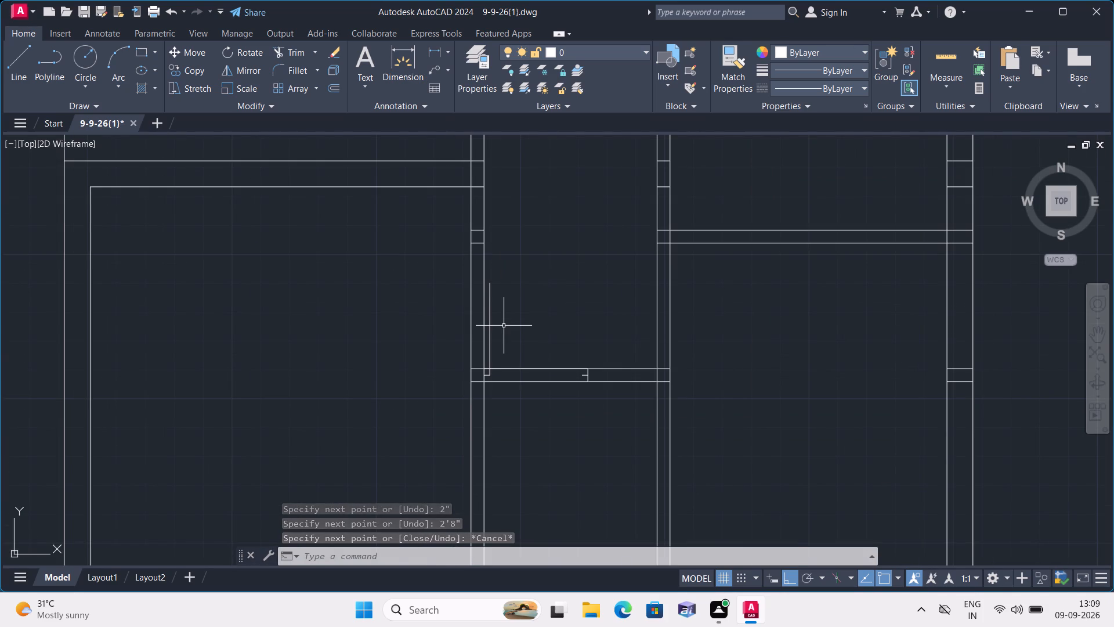
scroll(504, 353, down, 1)
middle_drag(505, 445, 500, 365)
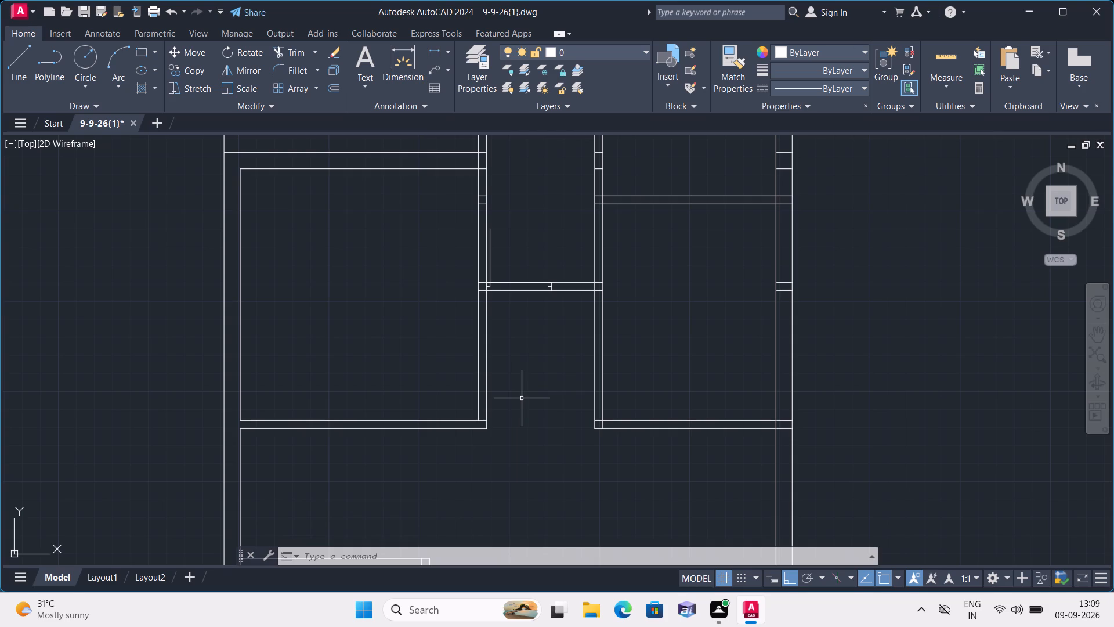
text(l)
key(space)
scroll(494, 434, up, 3)
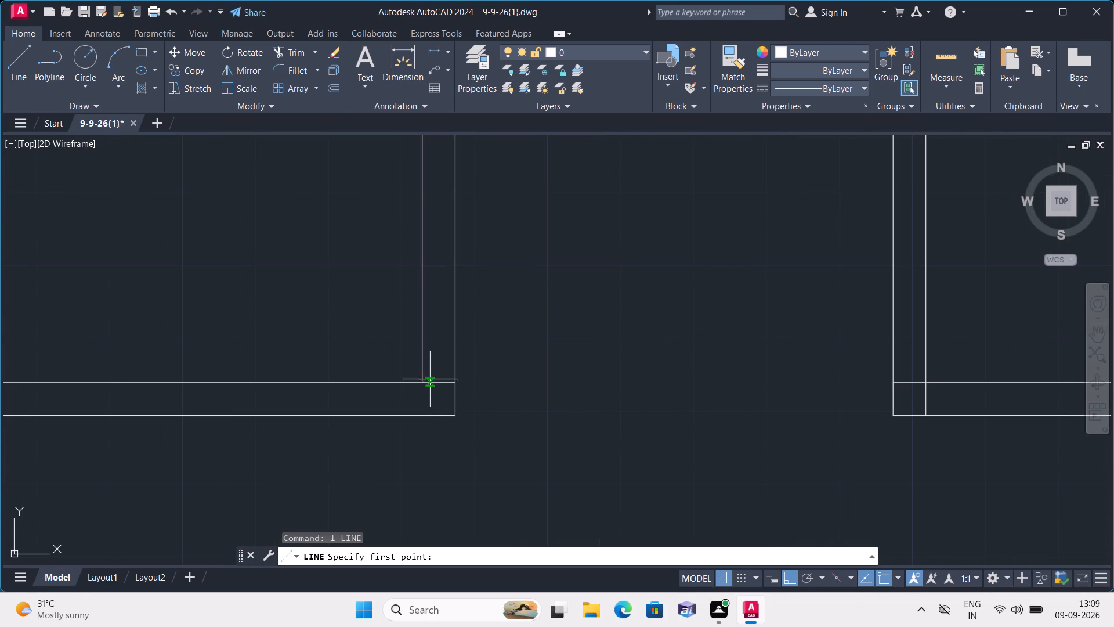
click(423, 382)
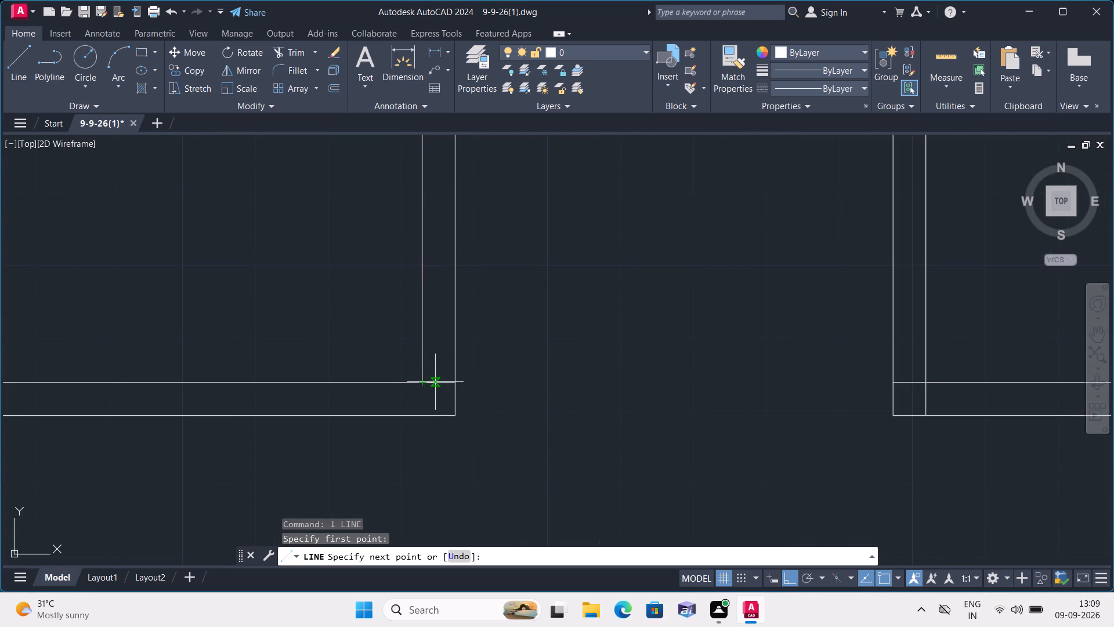
click(457, 383)
key(space)
Draw the open door leaf from the midpoint of the line across the northwest room's east wall: 2" north, and 2'8" west.
key(space)
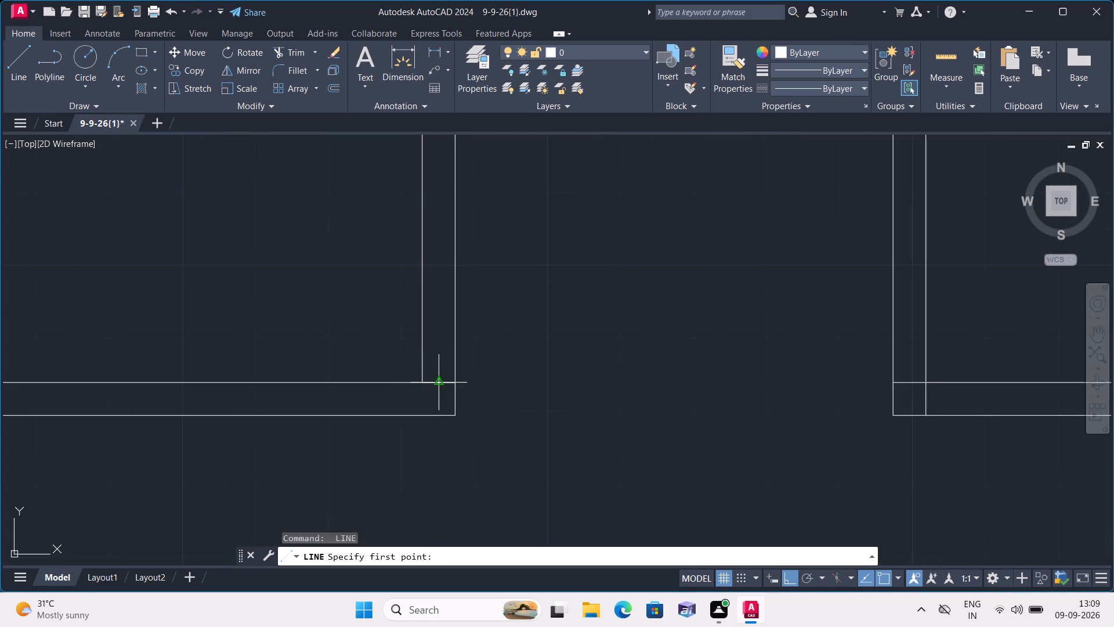
click(437, 383)
text(2")
key(space)
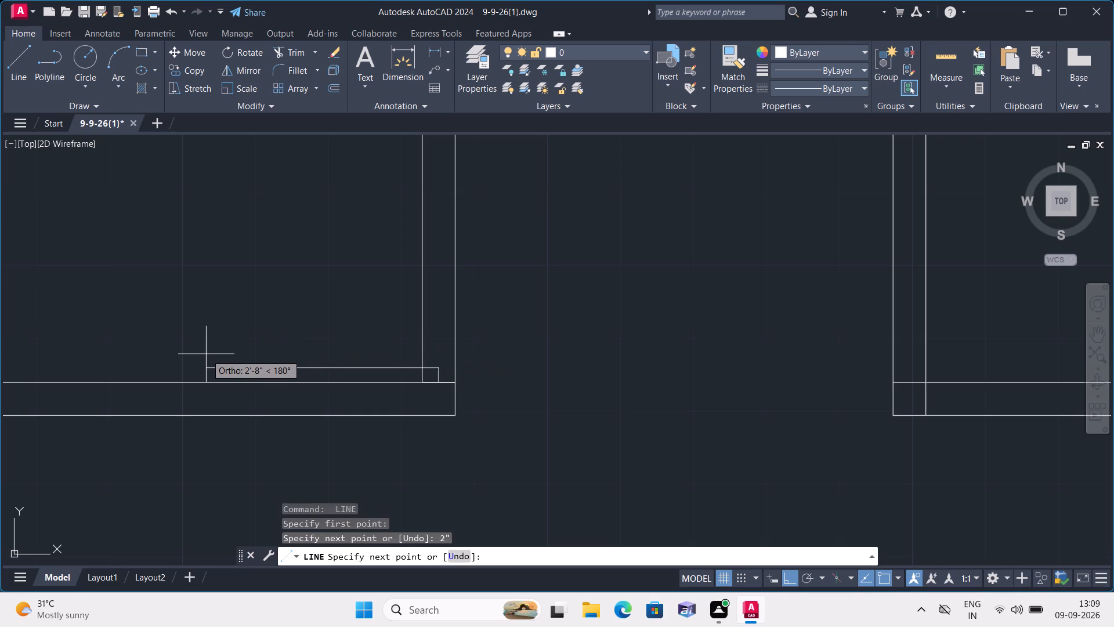
text(2'8")
key(space)
key(Escape)
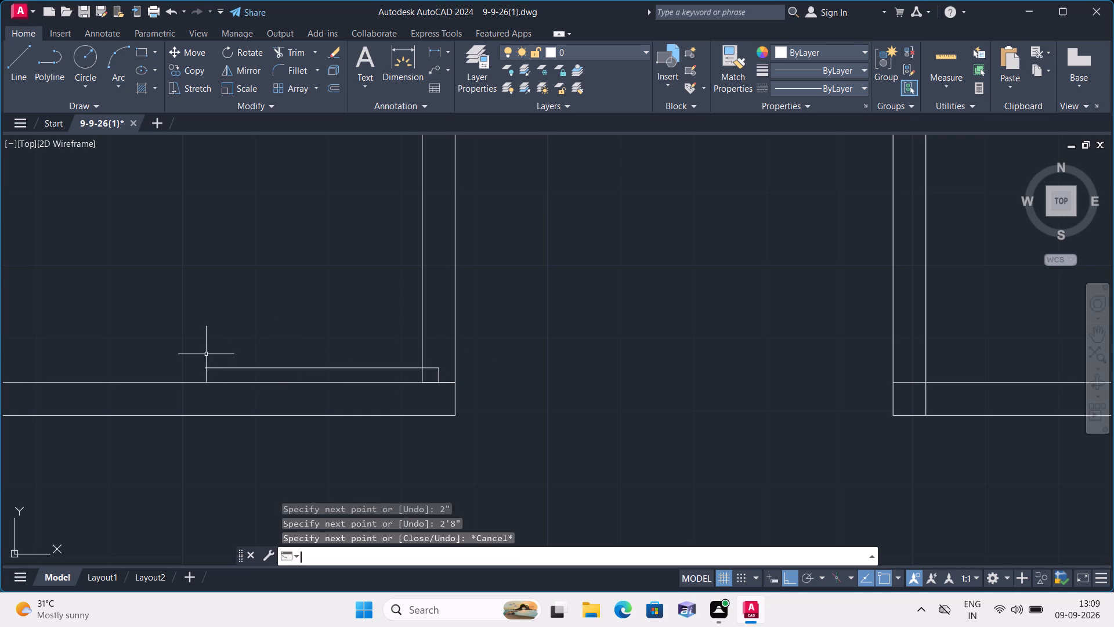
Mark the northwest room's door opening with a line 3' north from the inner southeast corner, continued east across the wall thickness.
text(l)
key(space)
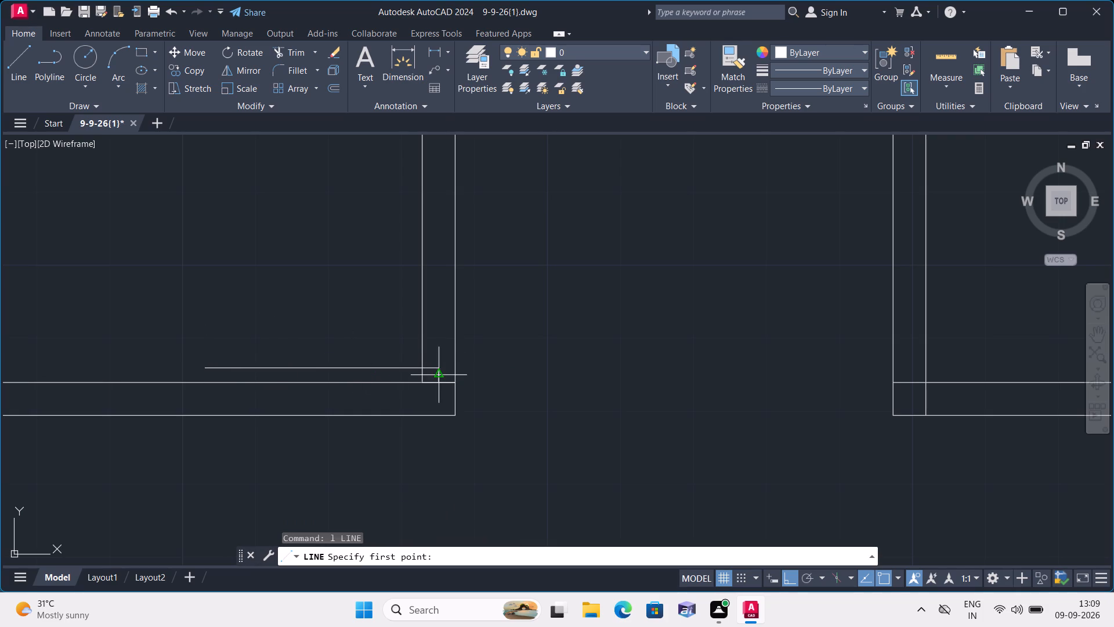
click(421, 381)
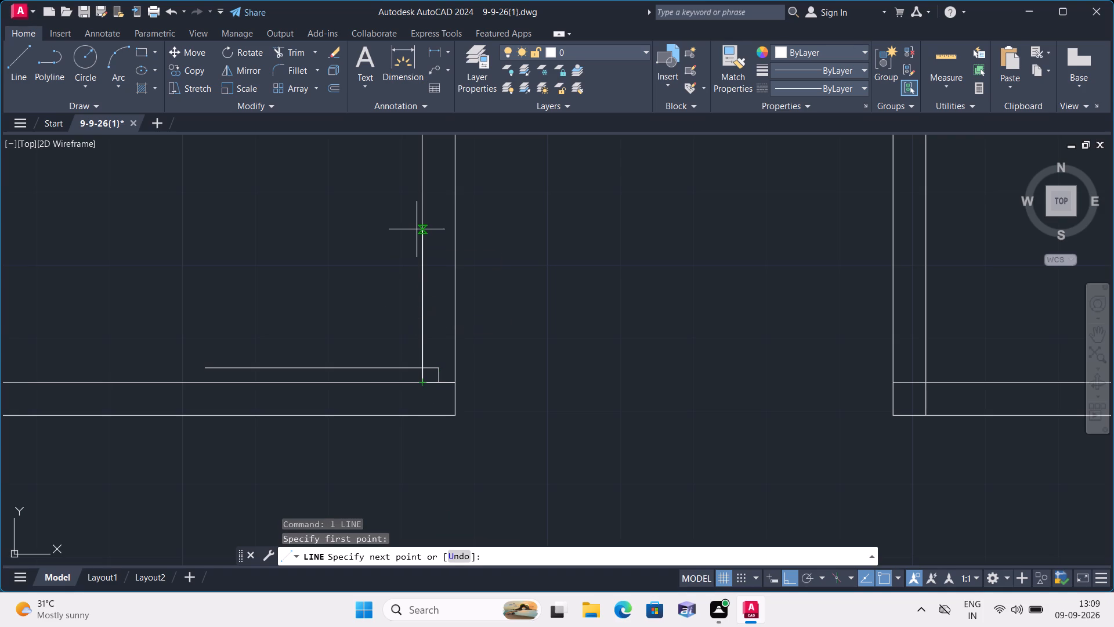
text(3')
key(space)
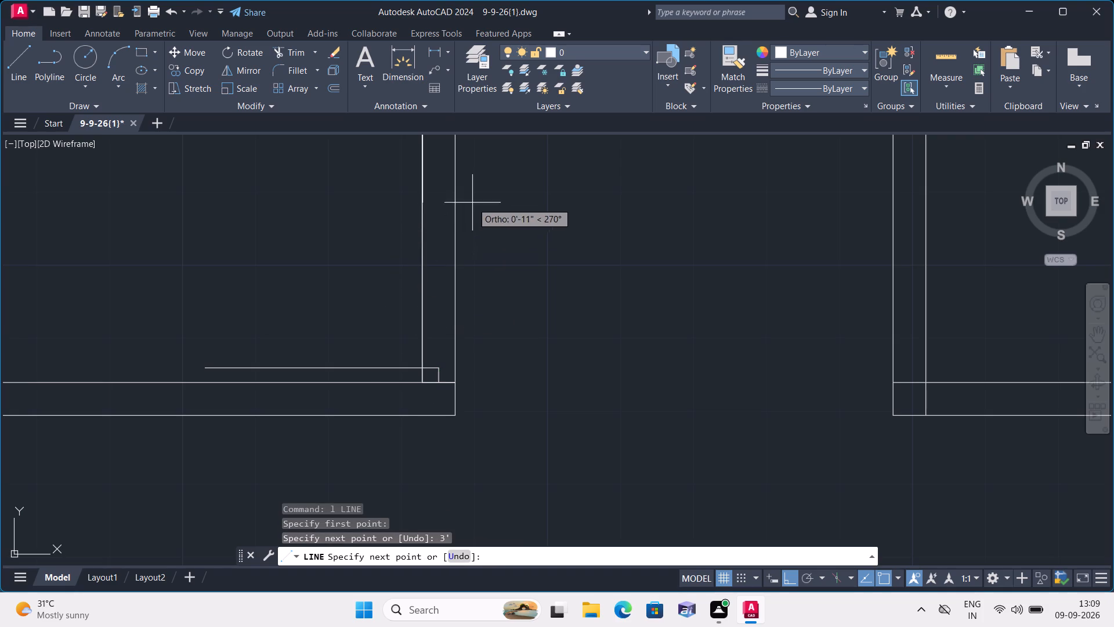
scroll(465, 210, down, 2)
middle_drag(475, 241, 494, 290)
scroll(480, 221, up, 2)
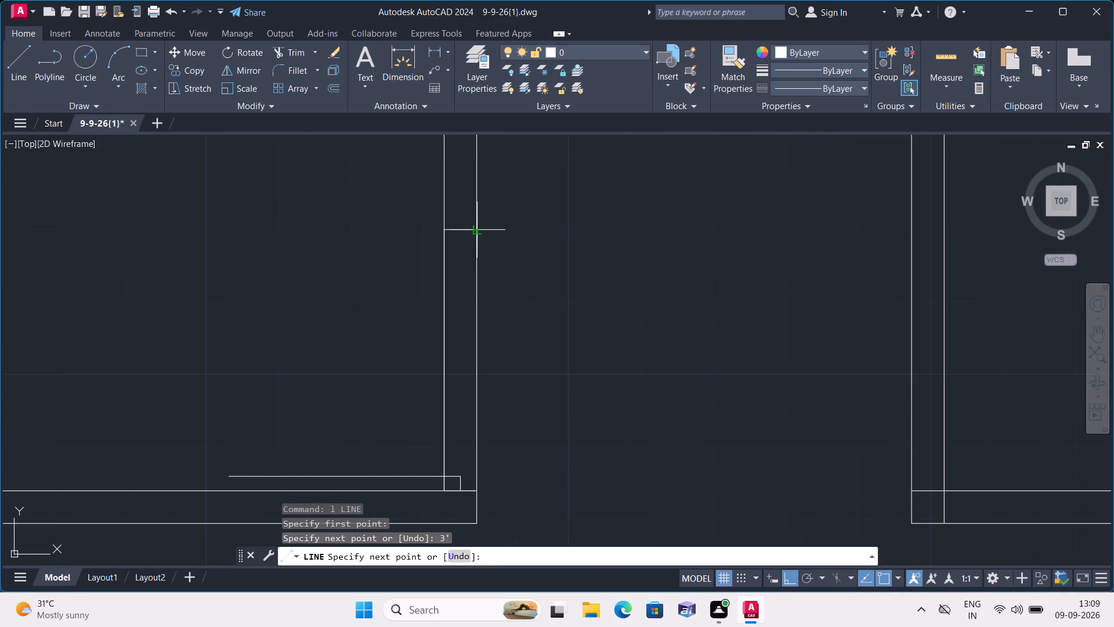
click(475, 227)
key(space)
Erase the 3' guide line along the northwest room's door opening and the line across the wall at its south end.
click(444, 323)
middle_drag(487, 402, 469, 311)
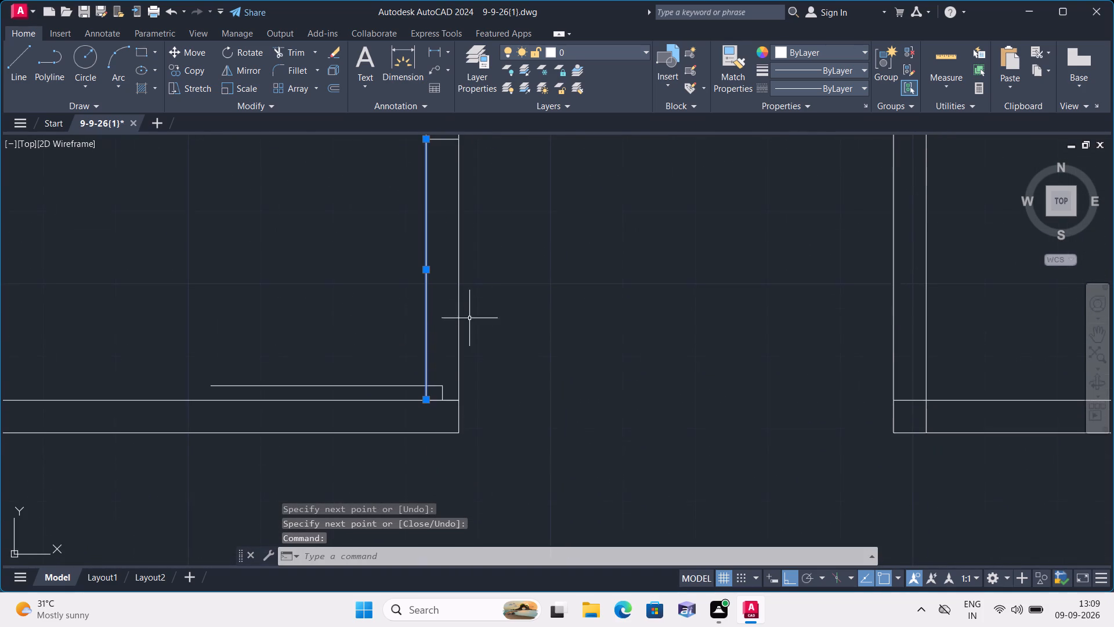
scroll(440, 397, up, 1)
click(447, 402)
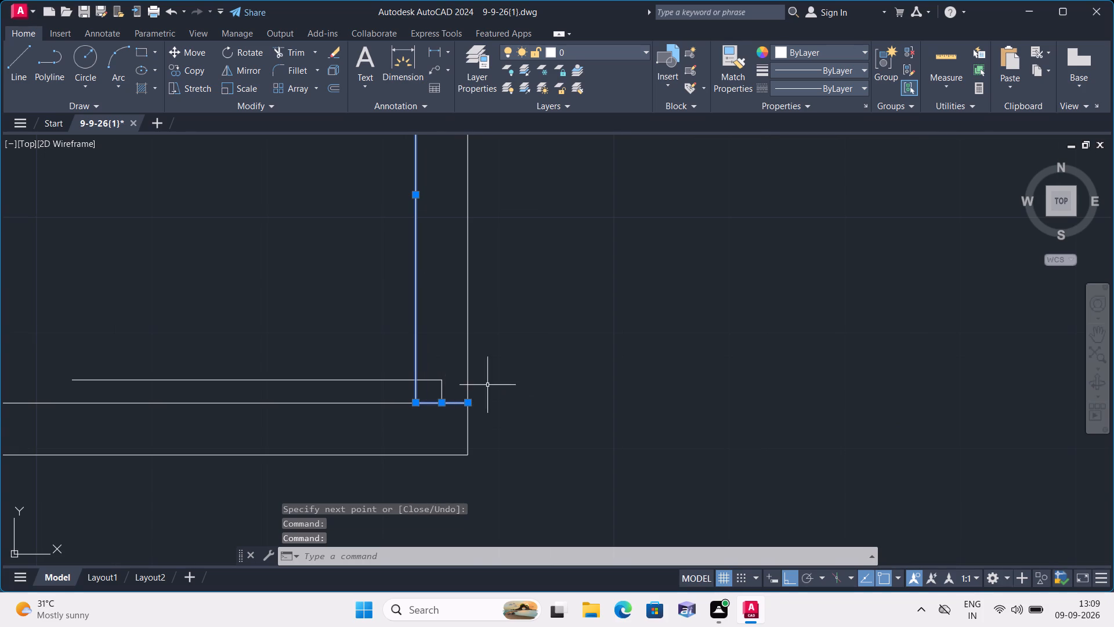
scroll(426, 410, up, 2)
key(Delete)
Erase the 3' guide line along the passage cross wall's door opening and the 2" line at the foot of its door leaf.
scroll(432, 404, down, 4)
middle_drag(468, 364, 460, 462)
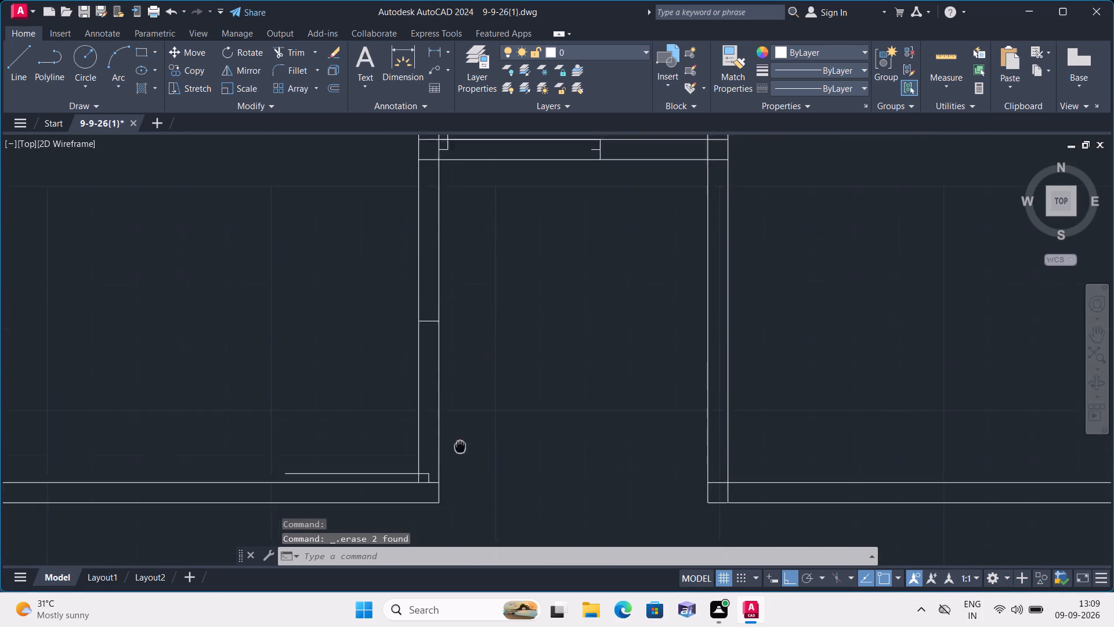
middle_drag(460, 462, 454, 520)
scroll(454, 520, down, 2)
scroll(428, 426, up, 3)
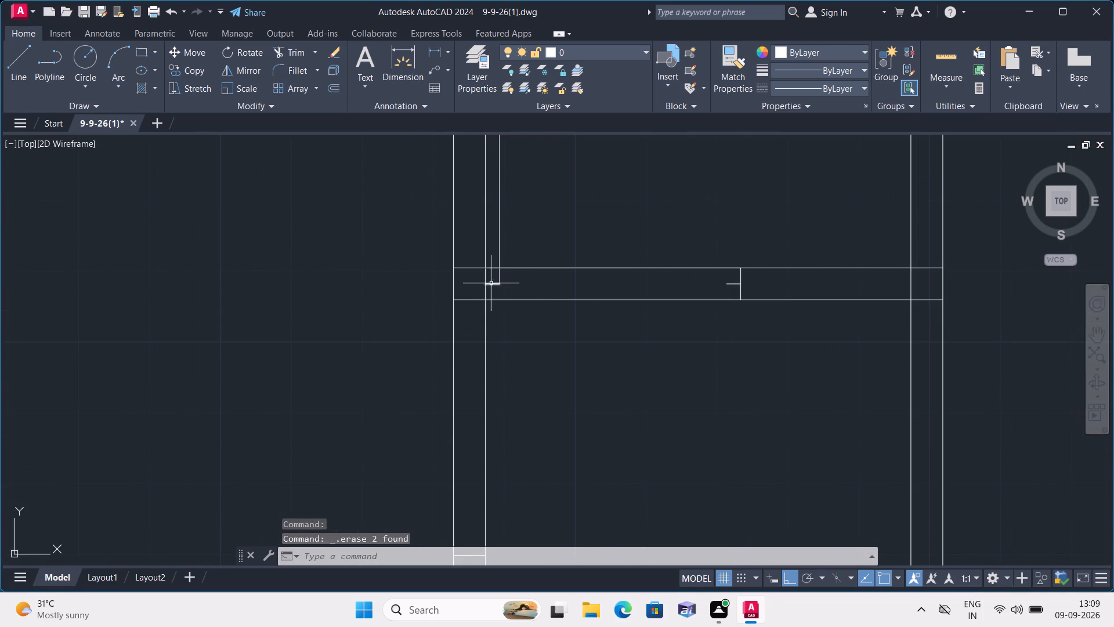
click(484, 286)
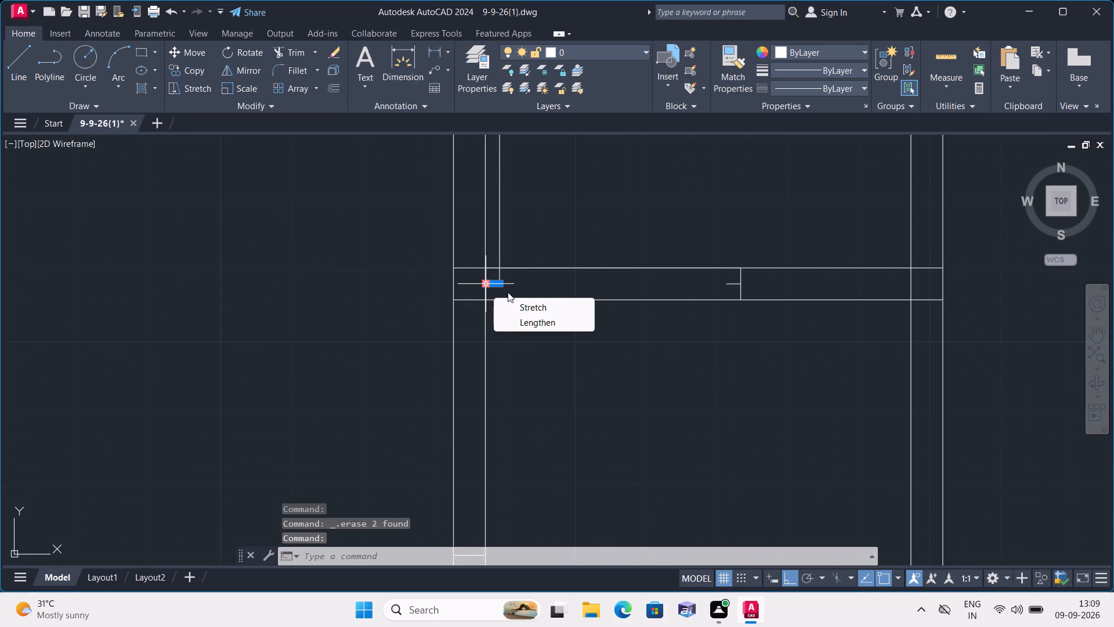
key(Escape)
click(548, 268)
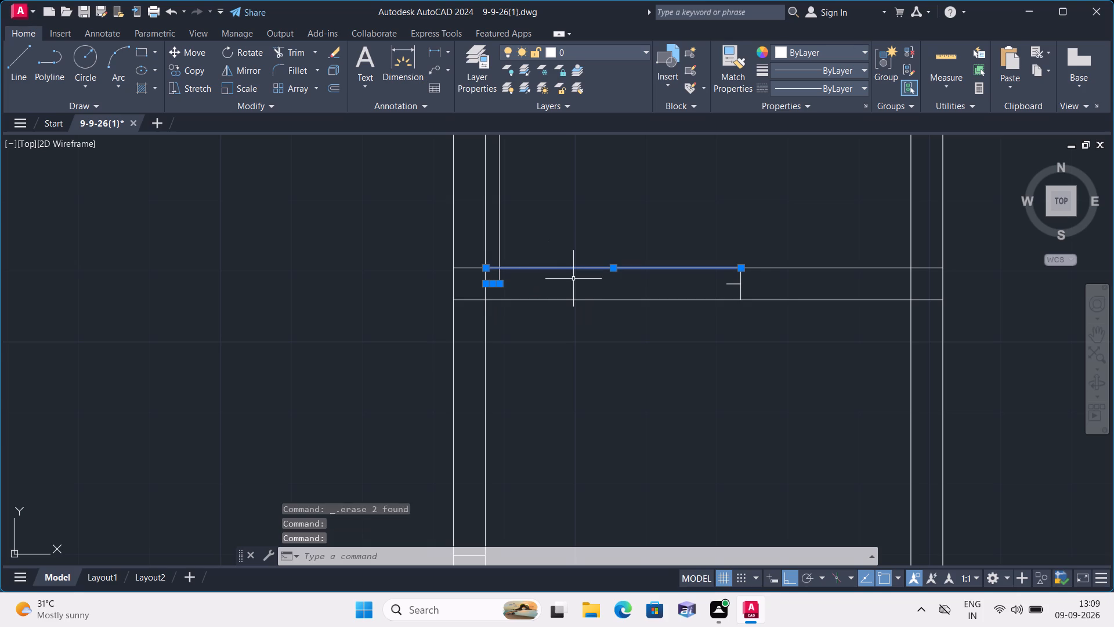
key(Delete)
Draw a short line from the south end of the passage door leaf west to the wall line.
scroll(583, 315, down, 2)
middle_drag(585, 396, 545, 333)
scroll(536, 250, up, 2)
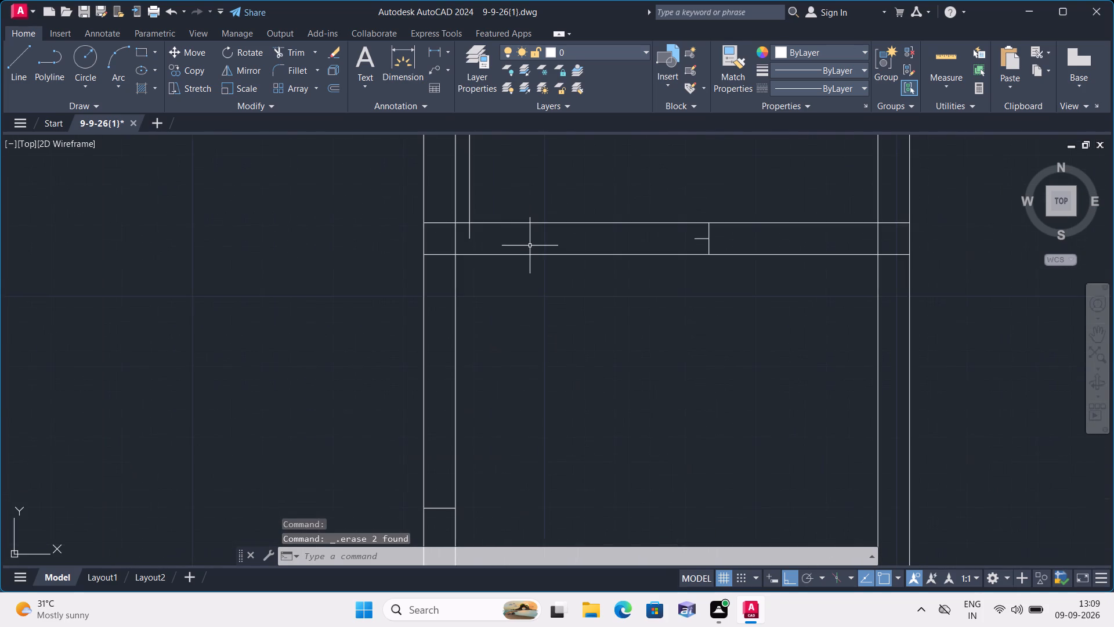
middle_drag(530, 246, 544, 303)
text(l)
key(space)
scroll(516, 296, up, 2)
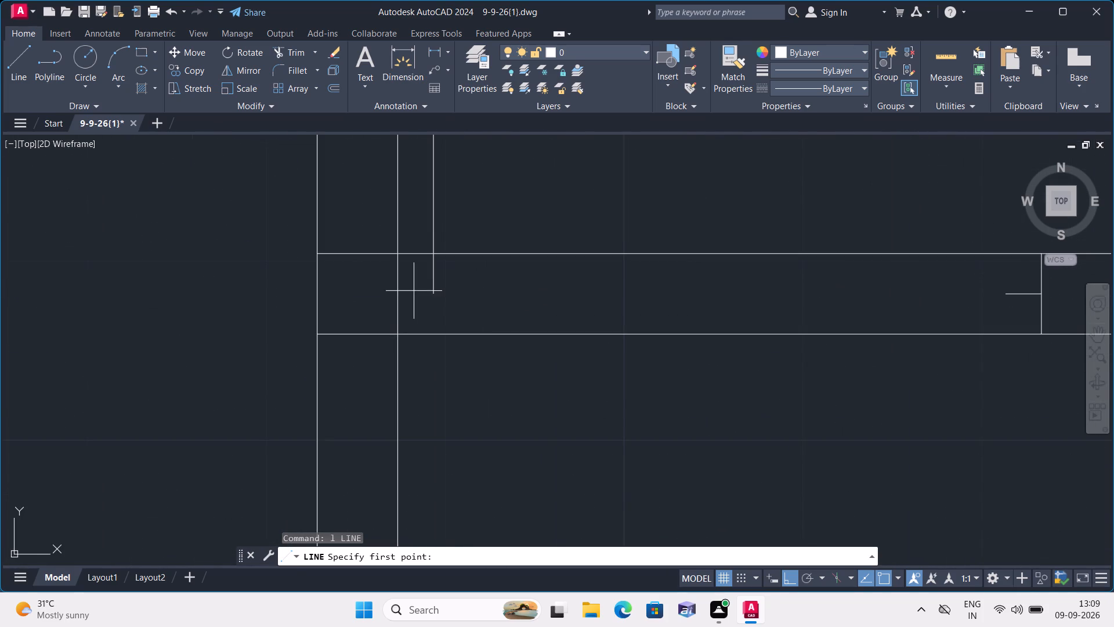
click(434, 292)
click(397, 289)
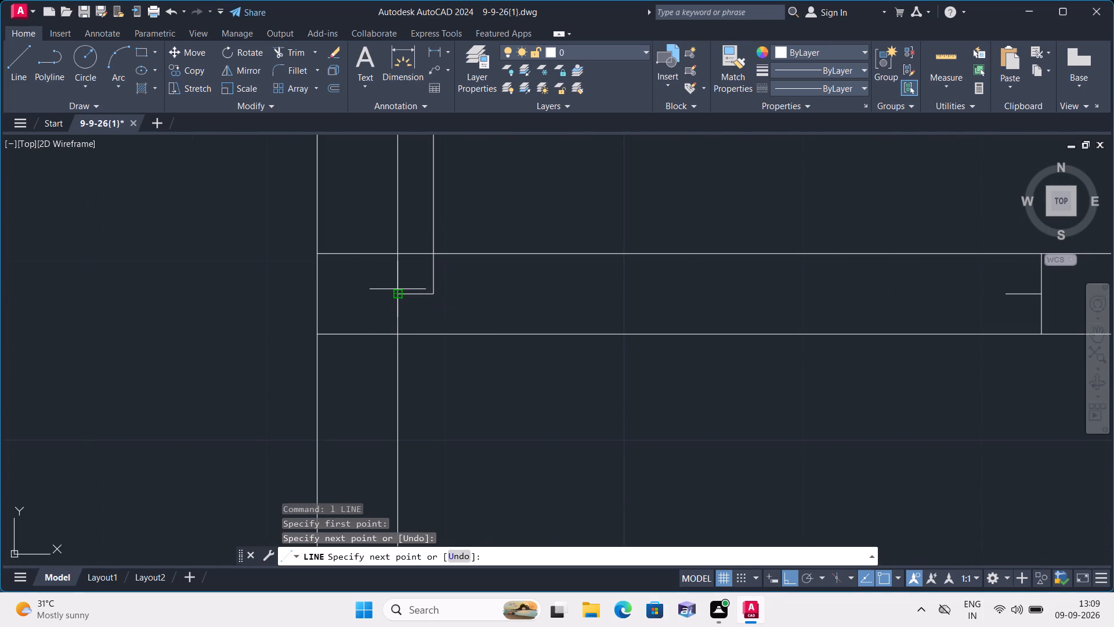
key(Escape)
Draw a 2" line south from the midpoint of the northwest room door opening's north jamb line.
scroll(397, 289, down, 4)
middle_drag(436, 358, 501, 275)
scroll(435, 353, down, 1)
scroll(500, 339, up, 2)
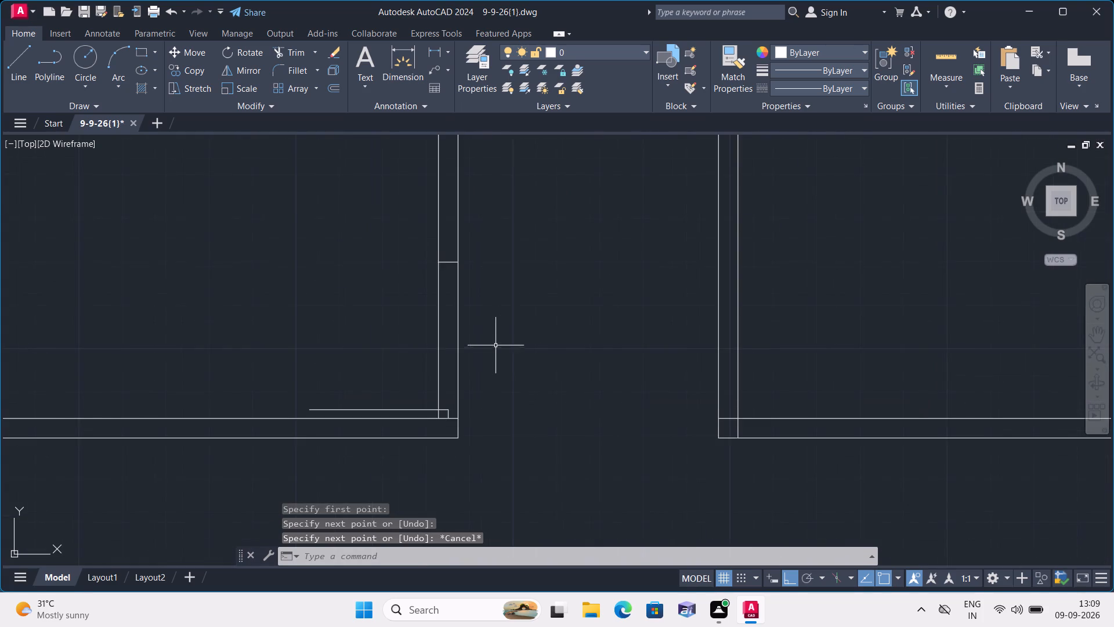
middle_drag(491, 342, 484, 303)
text(l)
key(space)
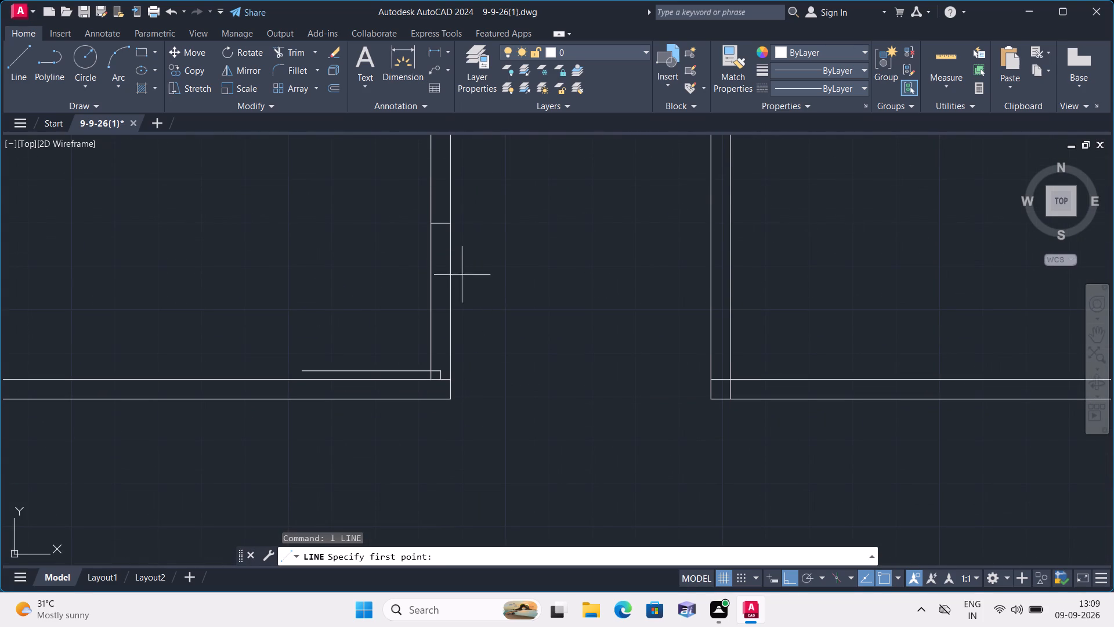
click(444, 225)
text(2")
key(space)
key(Escape)
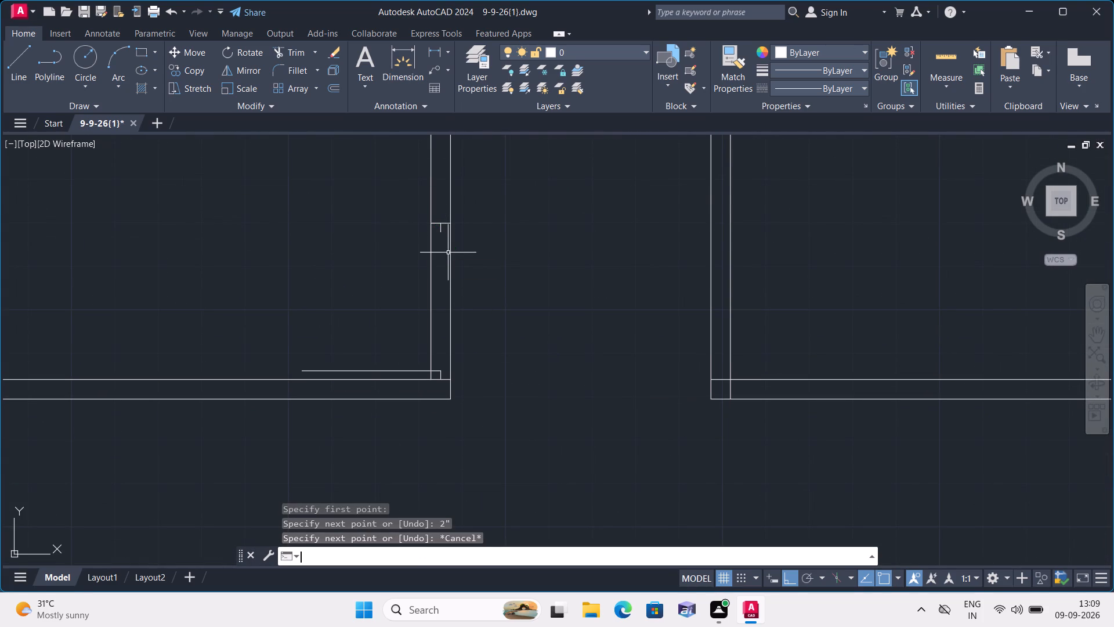
Mark a door opening in the small south room's north wall with a line 3' east from the west wall, continued across the wall thickness.
scroll(533, 346, down, 1)
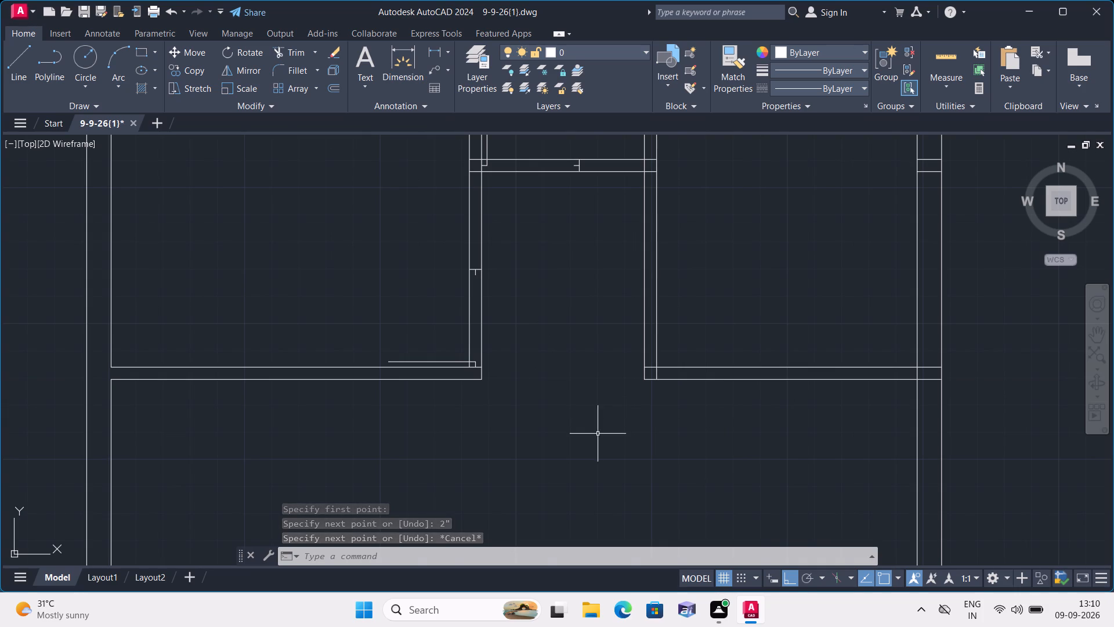
middle_drag(602, 462, 597, 334)
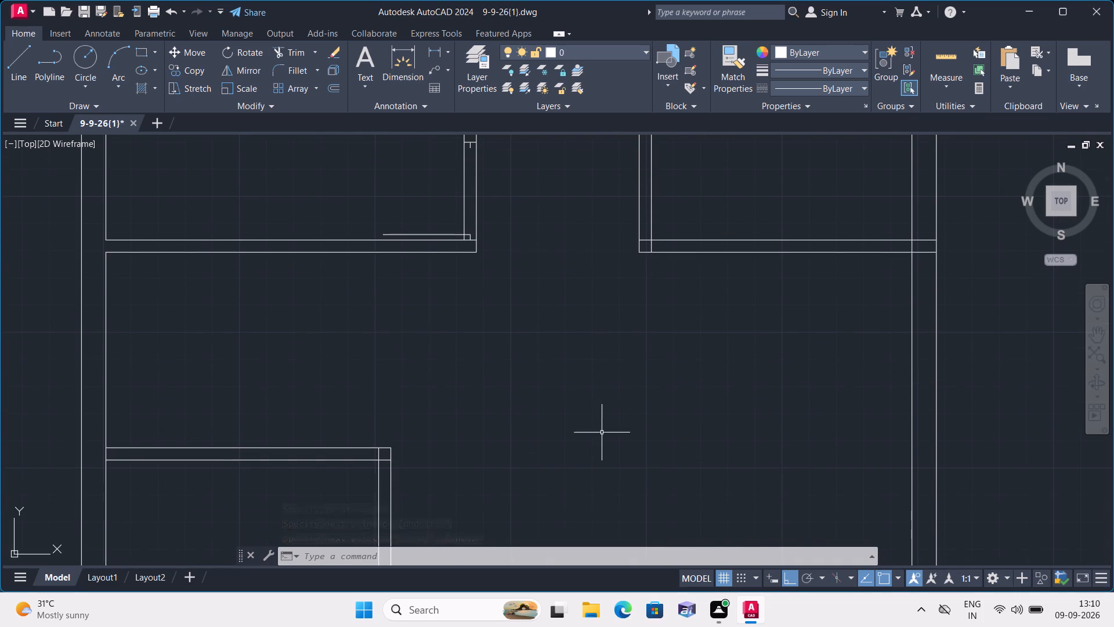
scroll(601, 443, down, 2)
middle_drag(590, 437, 590, 193)
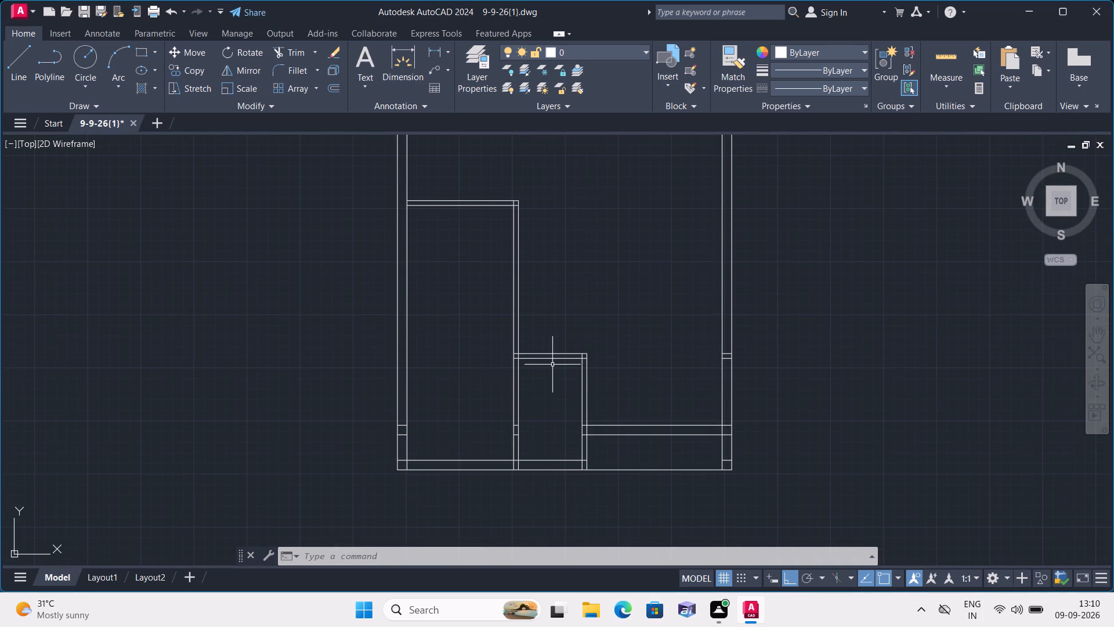
scroll(551, 366, up, 1)
text(l)
key(space)
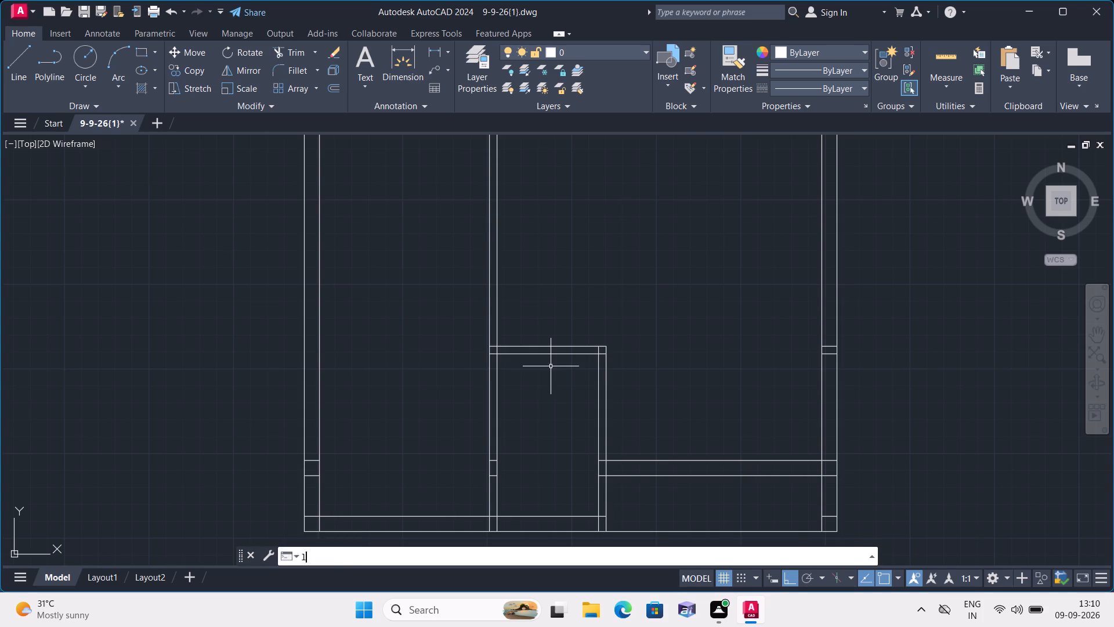
scroll(495, 348, up, 2)
click(500, 344)
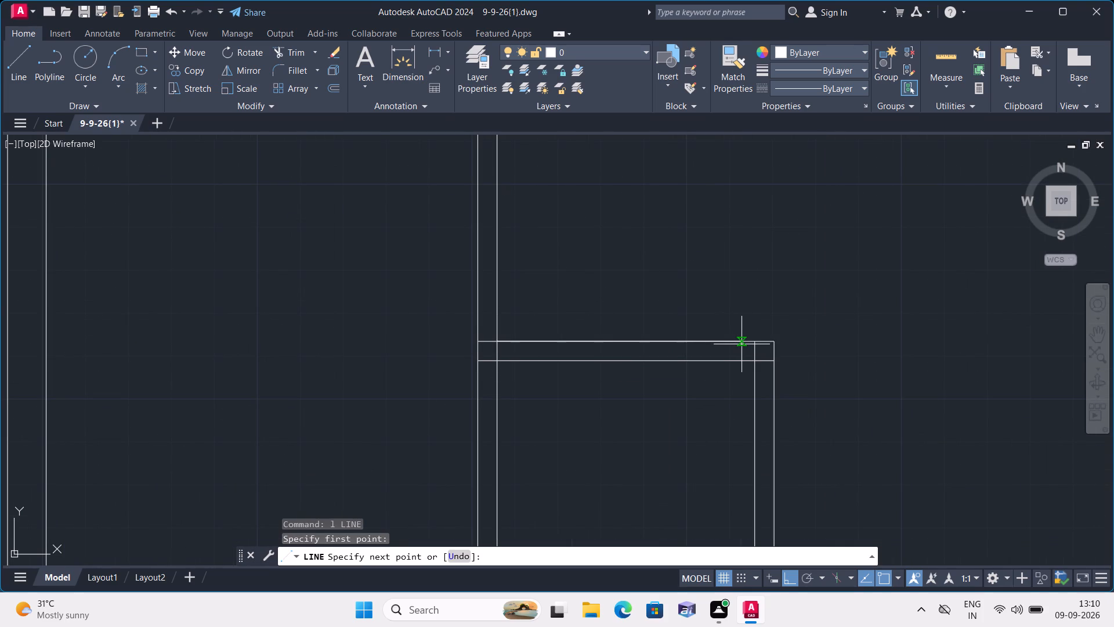
text(3')
key(space)
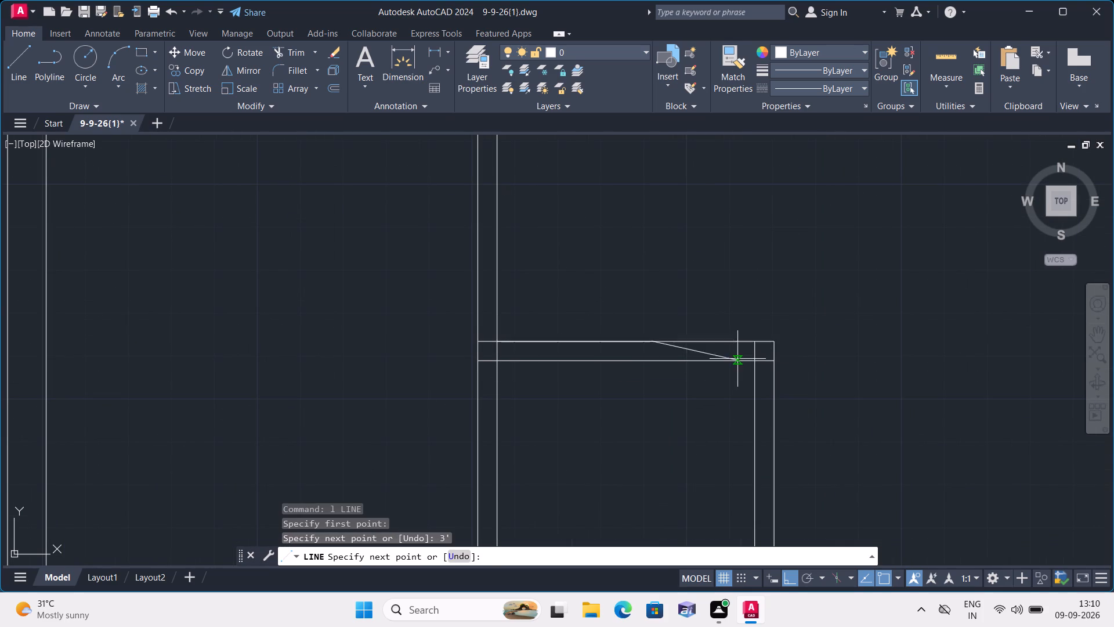
click(653, 363)
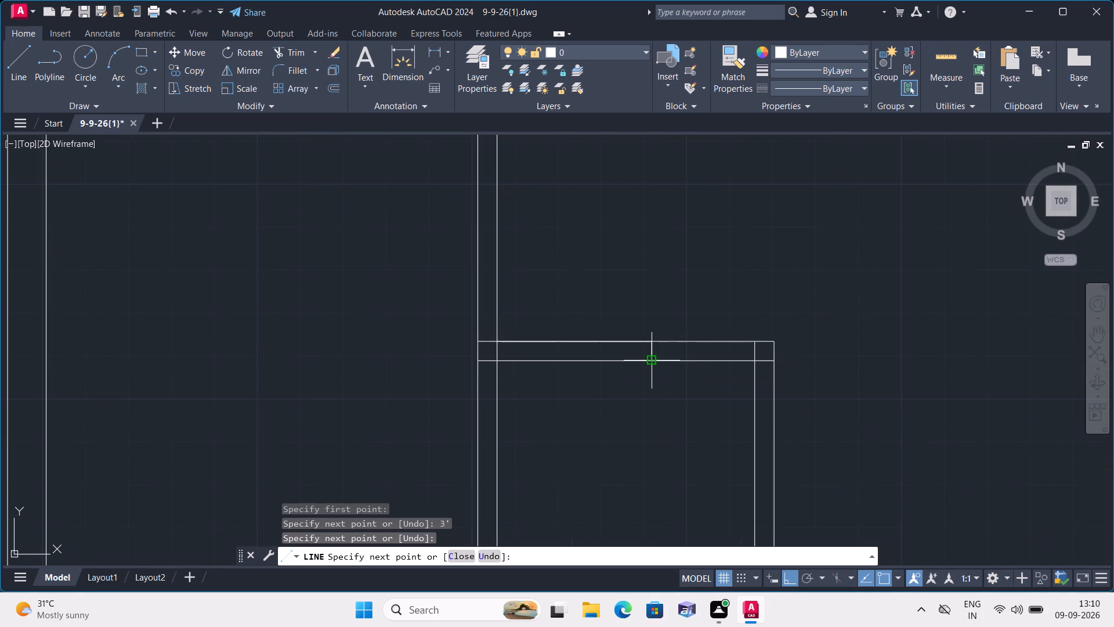
key(space)
Draw a 2" line west from the midpoint of the small south room door opening's east jamb line.
key(l)
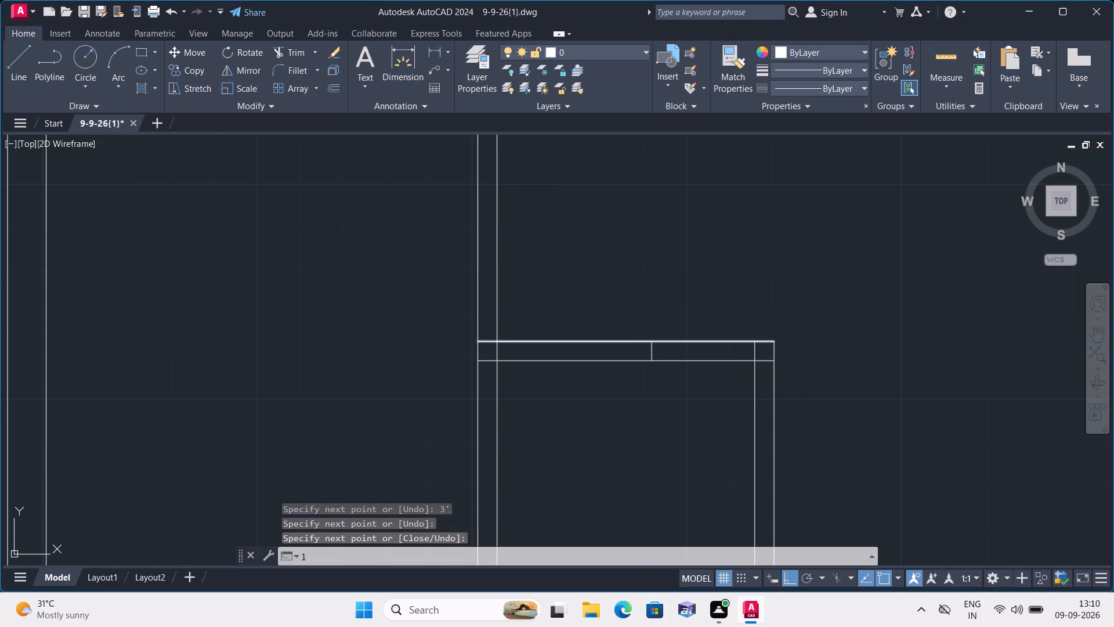
key(space)
click(654, 349)
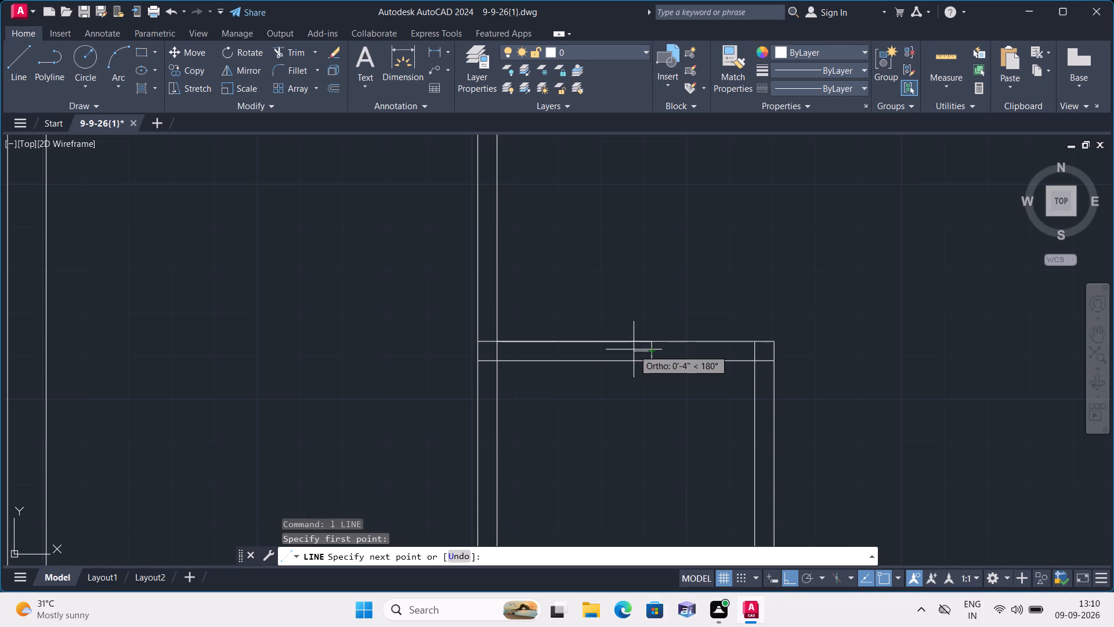
text(2")
key(space)
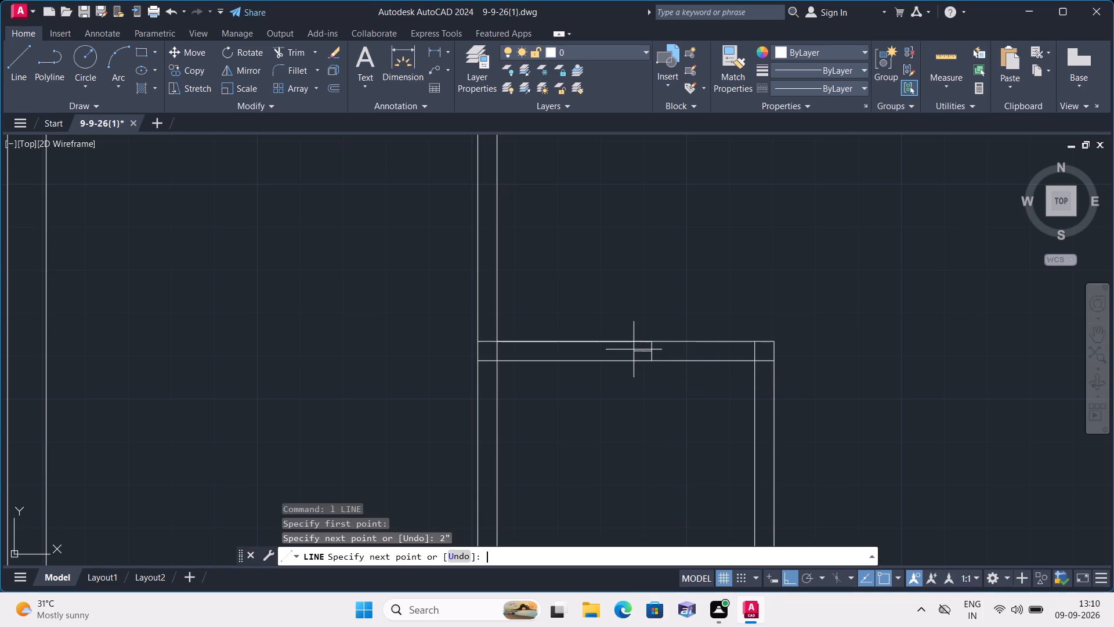
key(Escape)
Erase the 3' guide line along the north side of the small south room's door opening.
click(634, 340)
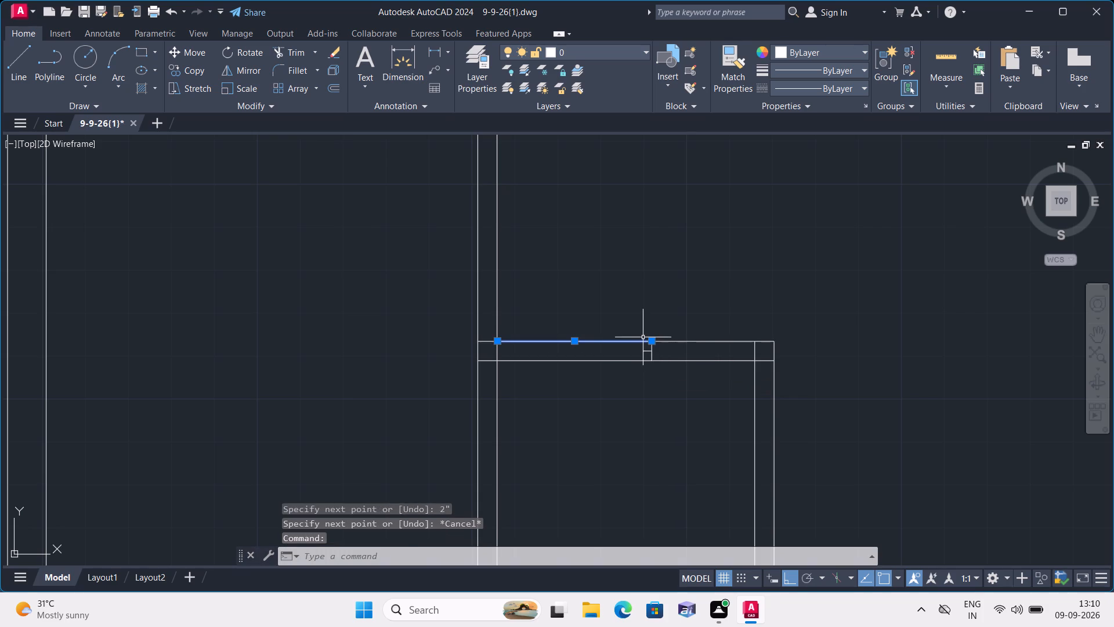
key(Delete)
Draw a 2" line east from the west wall at the middle of the small south room's door opening.
text(l)
key(space)
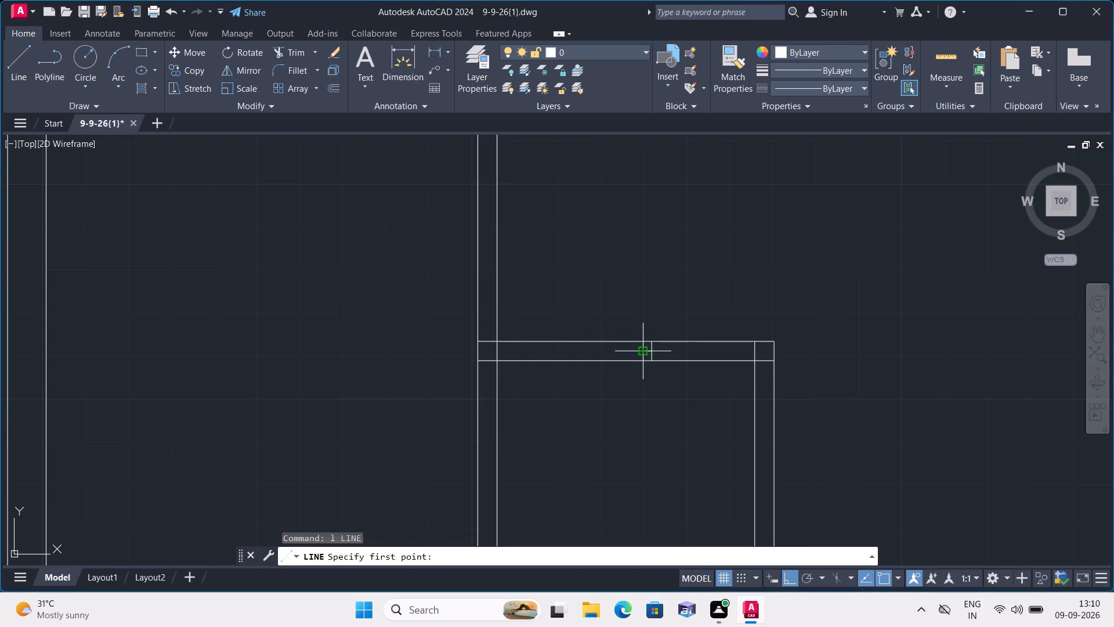
click(501, 352)
text(2")
key(space)
key(Escape)
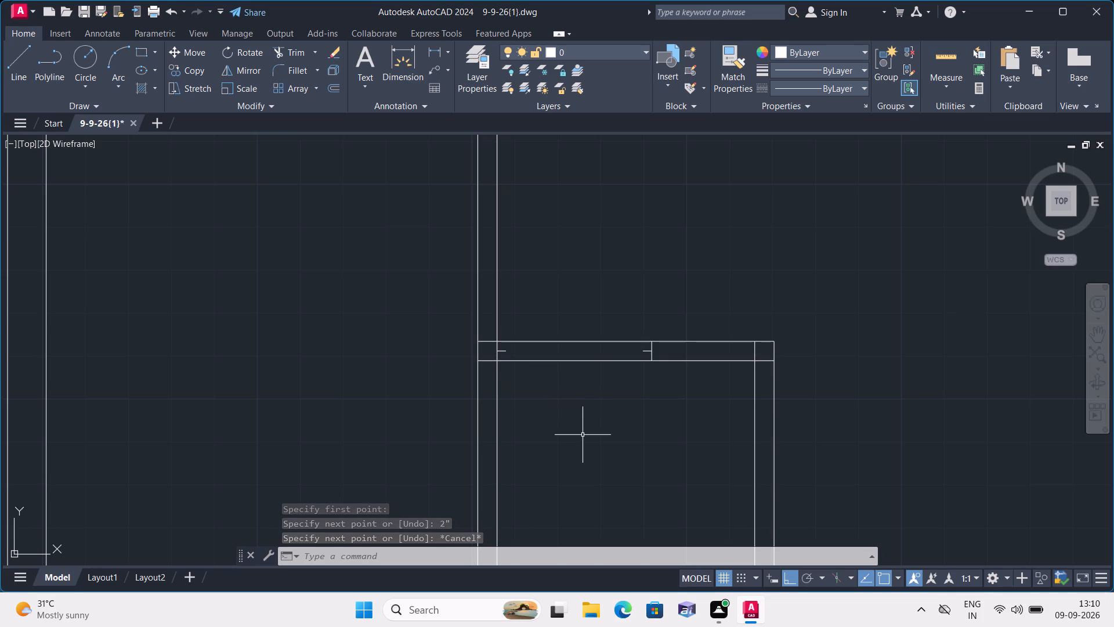
Draw a 2'8" door leaf line north from the end of the west jamb stop in the small south room's door opening.
middle_drag(544, 391, 559, 424)
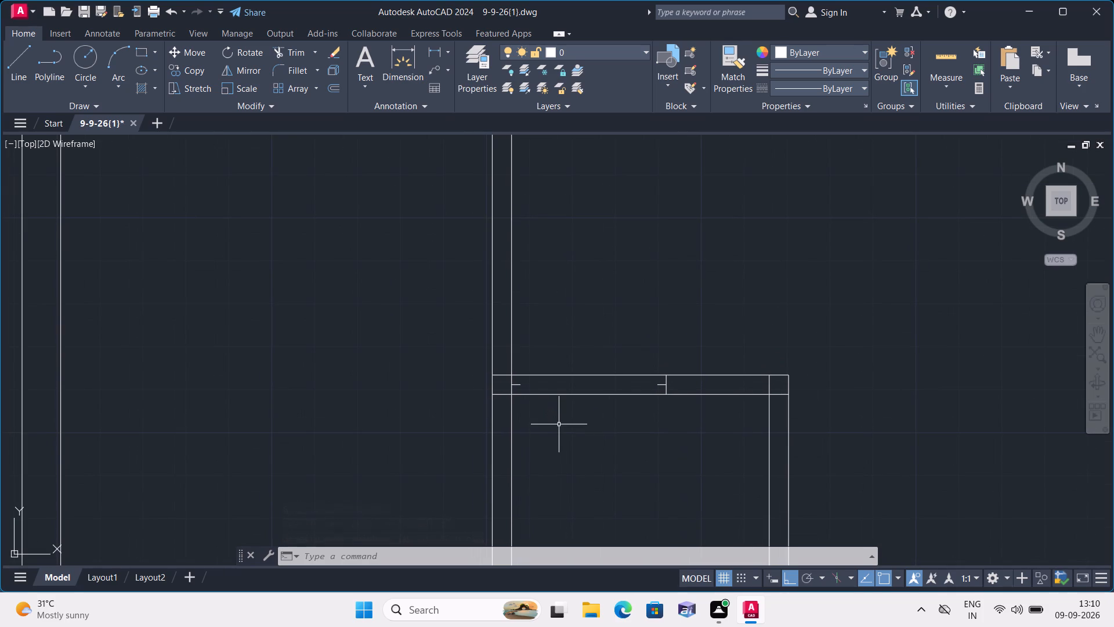
text(l)
key(space)
scroll(559, 424, down, 1)
scroll(547, 398, up, 2)
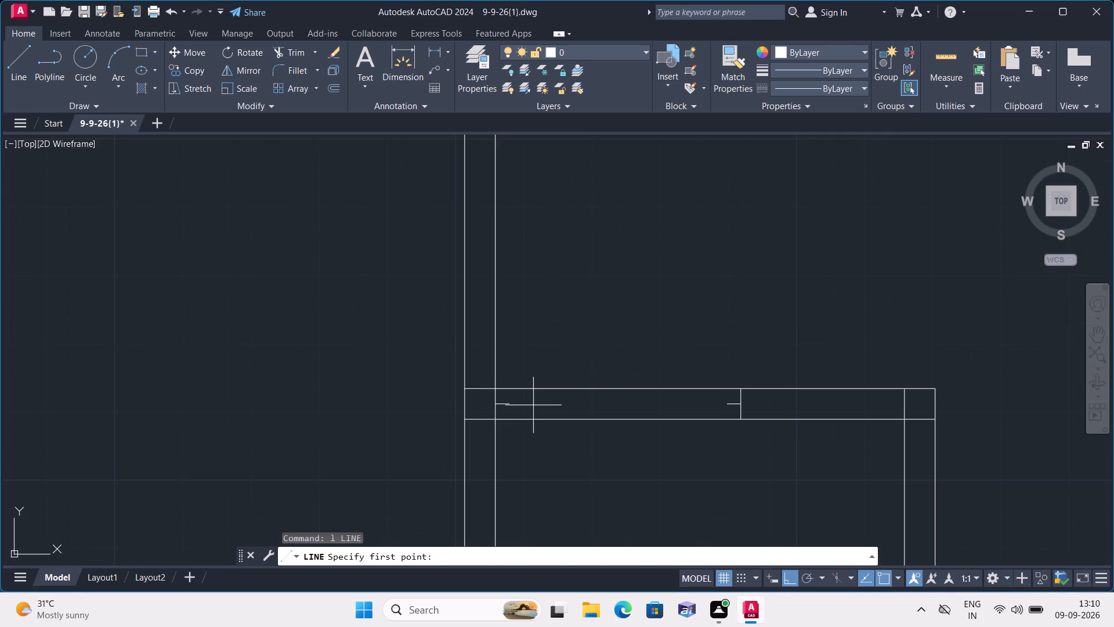
click(505, 401)
text(2'8)
text(")
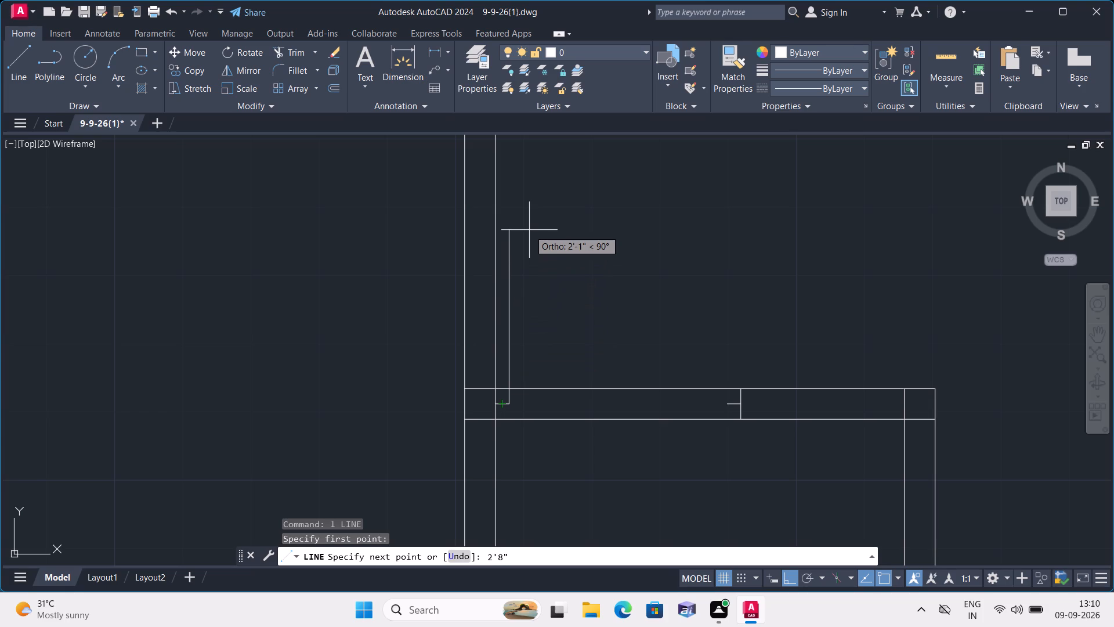
key(space)
key(Escape)
scroll(529, 230, down, 1)
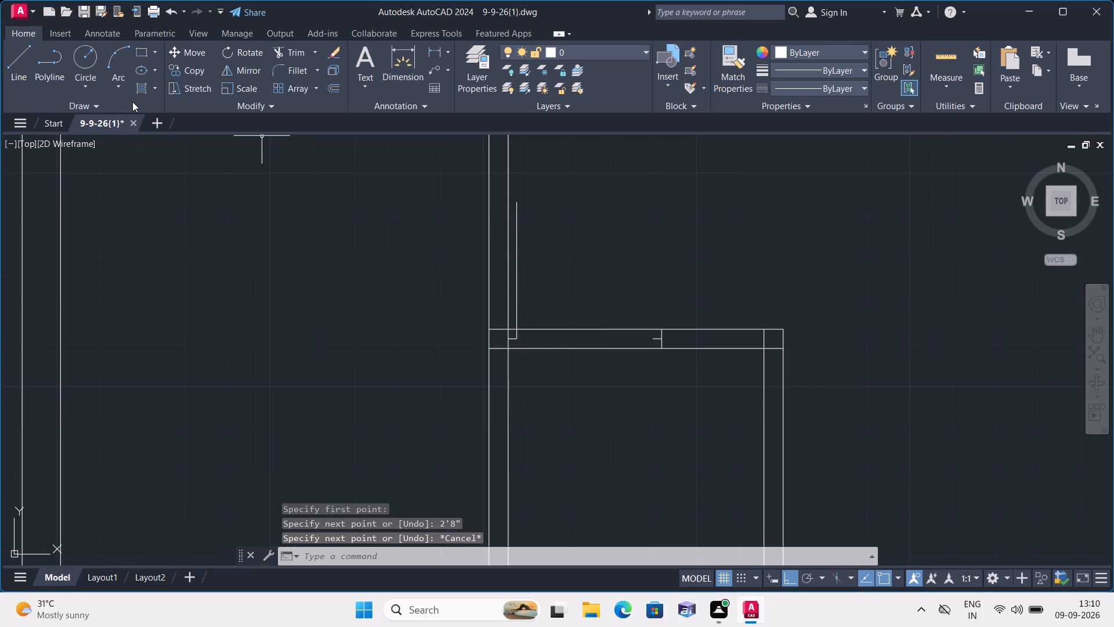
Draw the small south room's door swing as a Start, End, Direction arc from the leaf's north end to the east jamb stop.
click(113, 87)
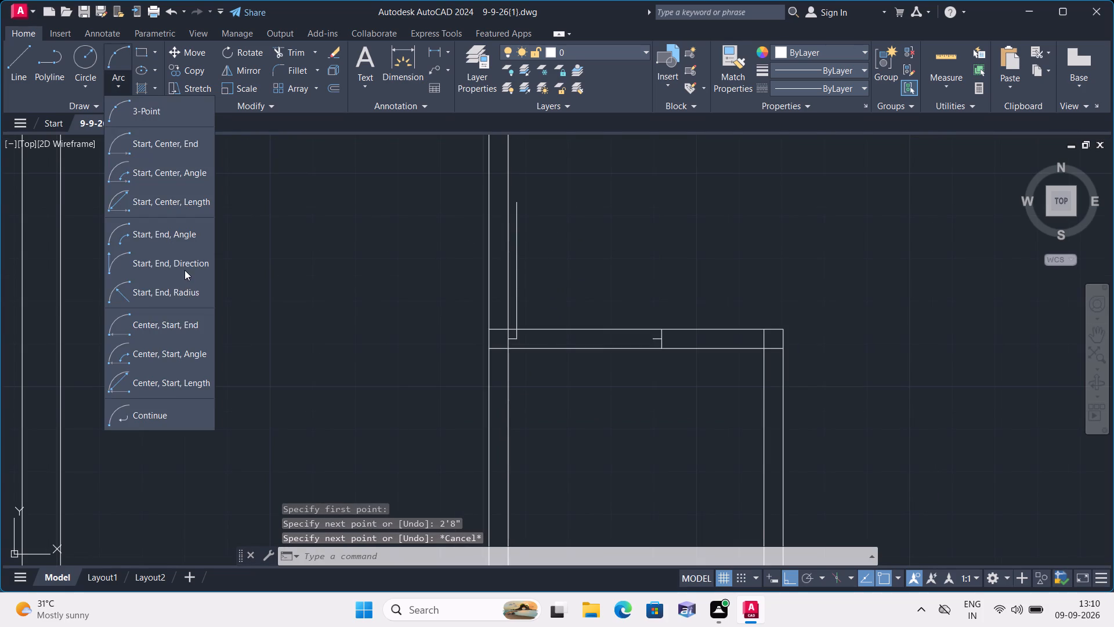
click(185, 270)
click(521, 201)
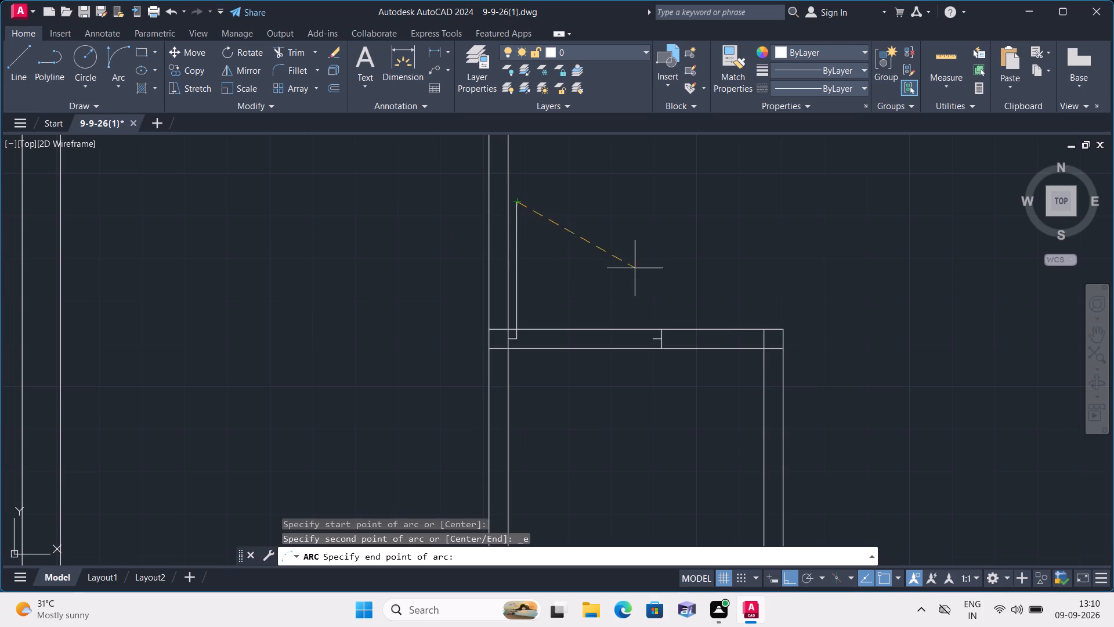
click(652, 342)
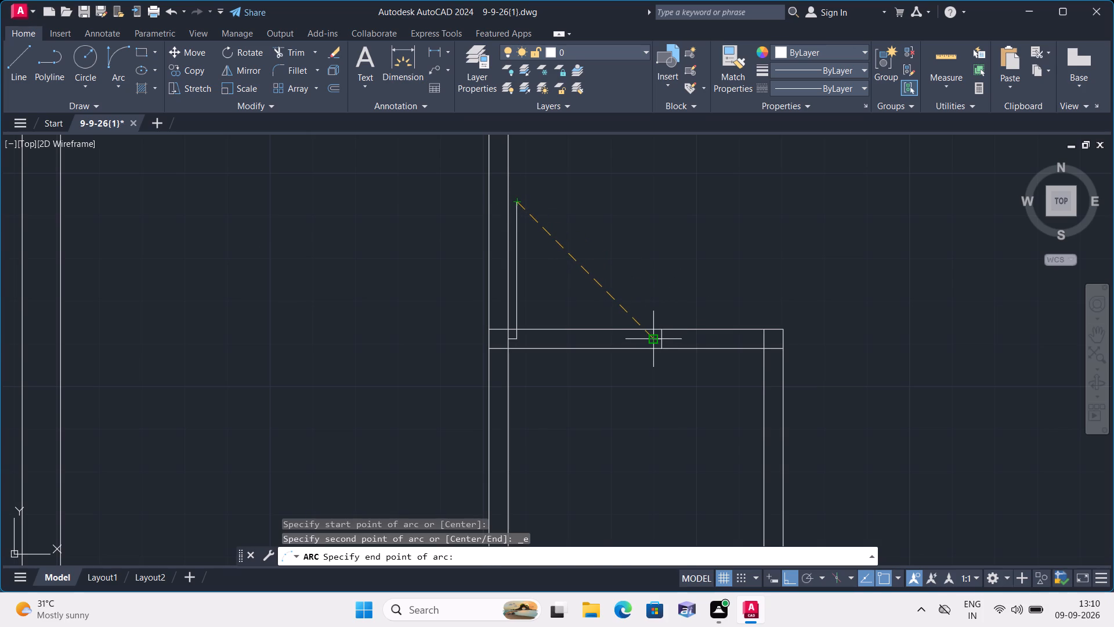
click(643, 264)
Draw a Start, End, Direction swing arc for the northwest room's east wall door, from the leaf's west end to the north jamb stop.
scroll(643, 255, down, 1)
middle_drag(643, 255, 695, 626)
scroll(643, 255, down, 1)
scroll(689, 550, up, 1)
scroll(695, 623, down, 1)
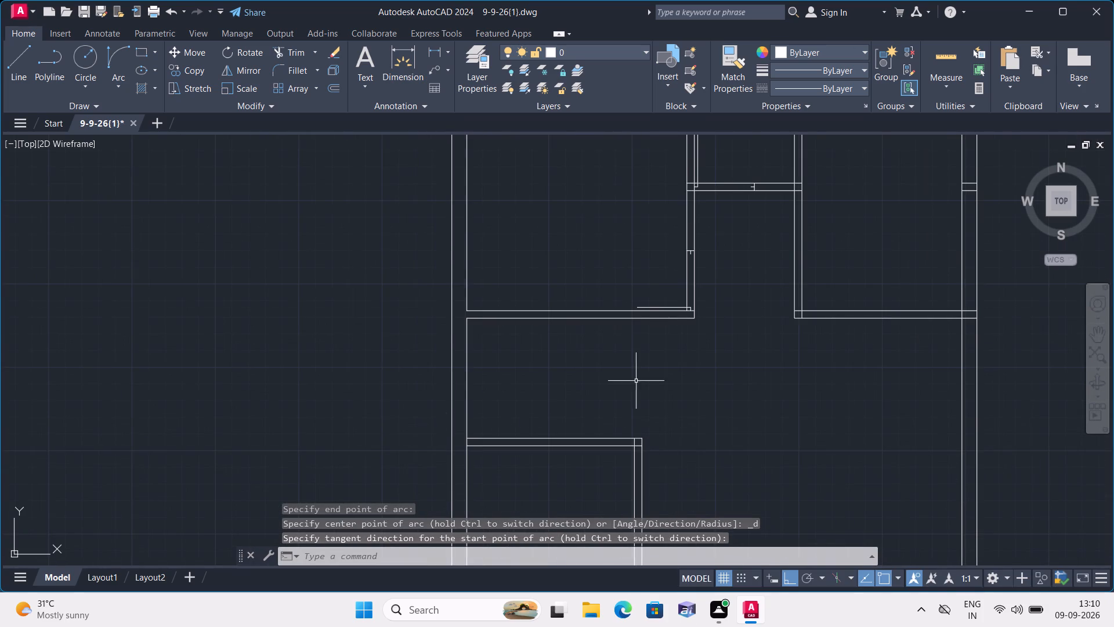
click(119, 88)
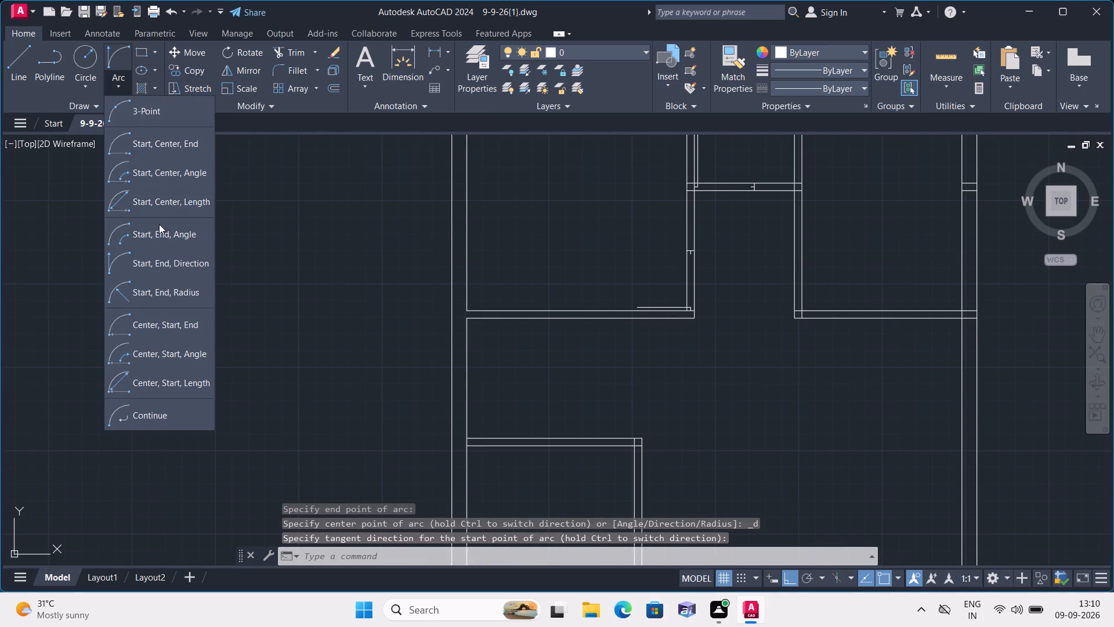
click(160, 264)
scroll(664, 310, up, 2)
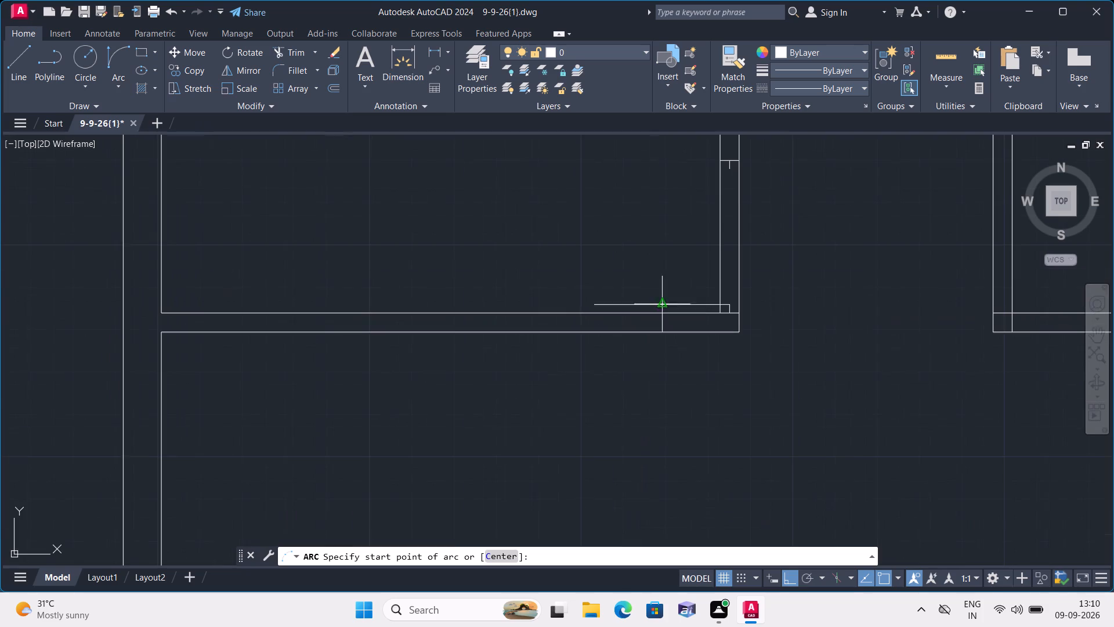
click(597, 307)
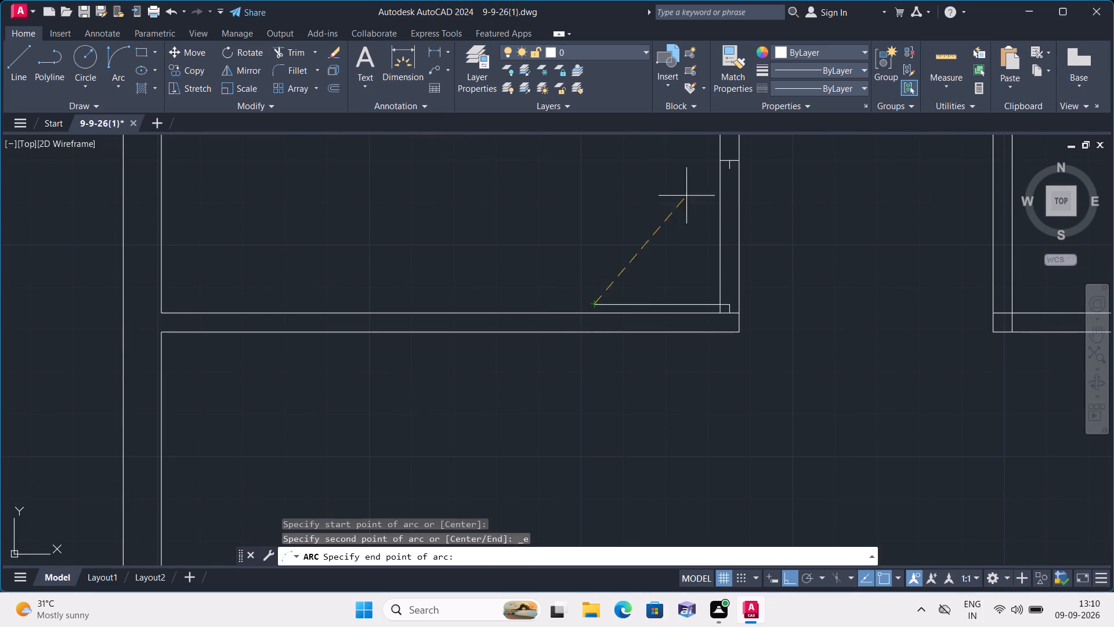
click(733, 171)
click(637, 174)
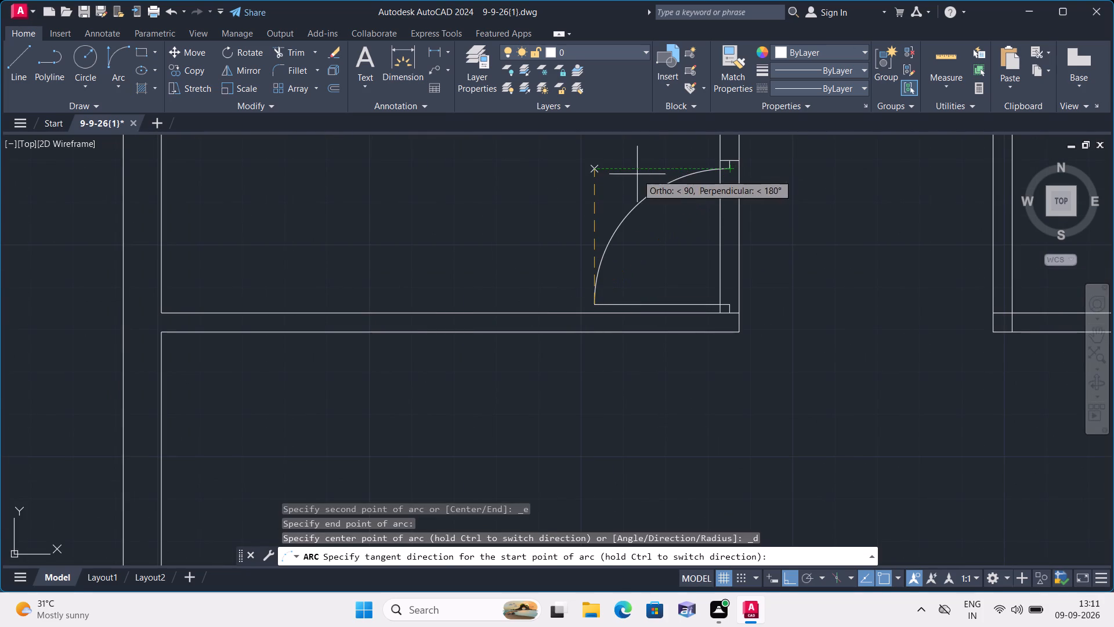
Draw a Start, End, Direction swing arc for the north middle room's south wall door, from the leaf's north end to the east jamb stop.
scroll(576, 218, down, 2)
middle_drag(575, 221, 541, 340)
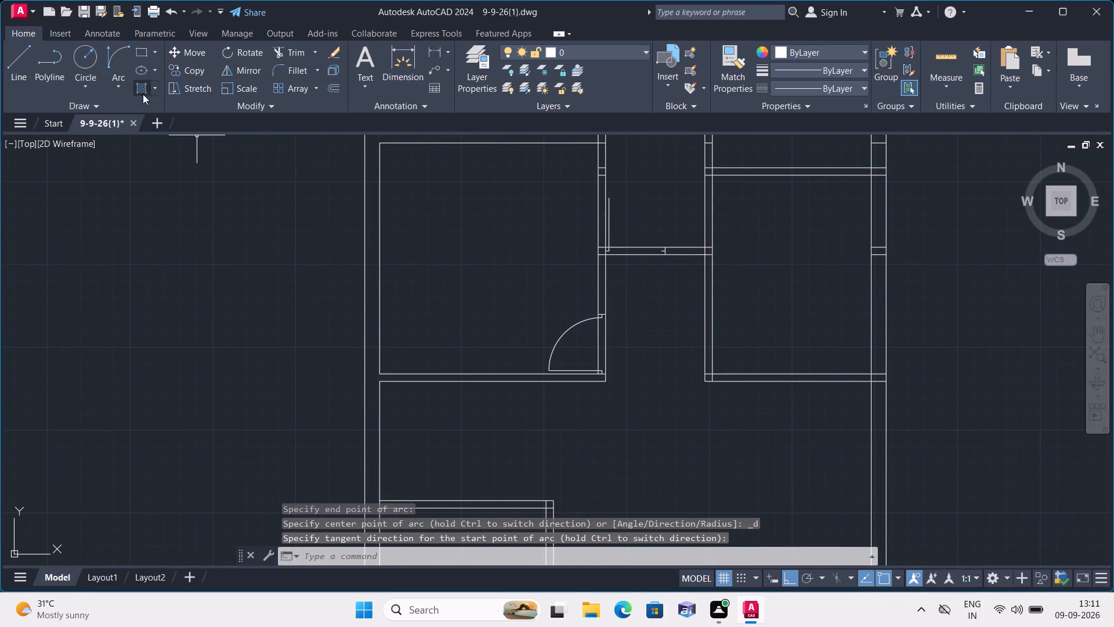
click(122, 85)
click(167, 270)
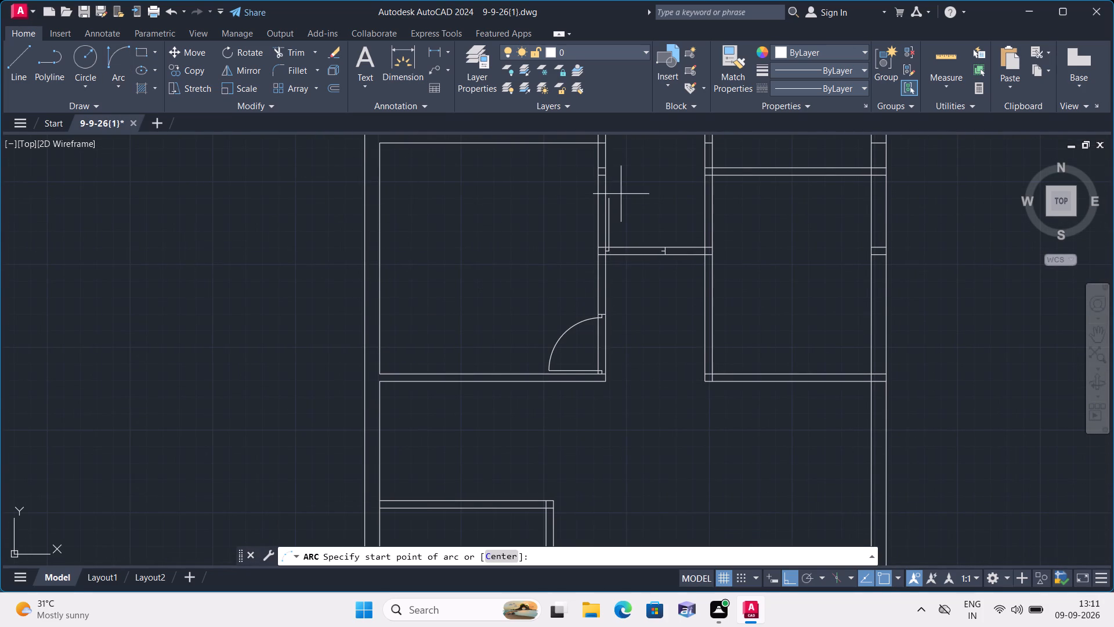
scroll(607, 200, up, 2)
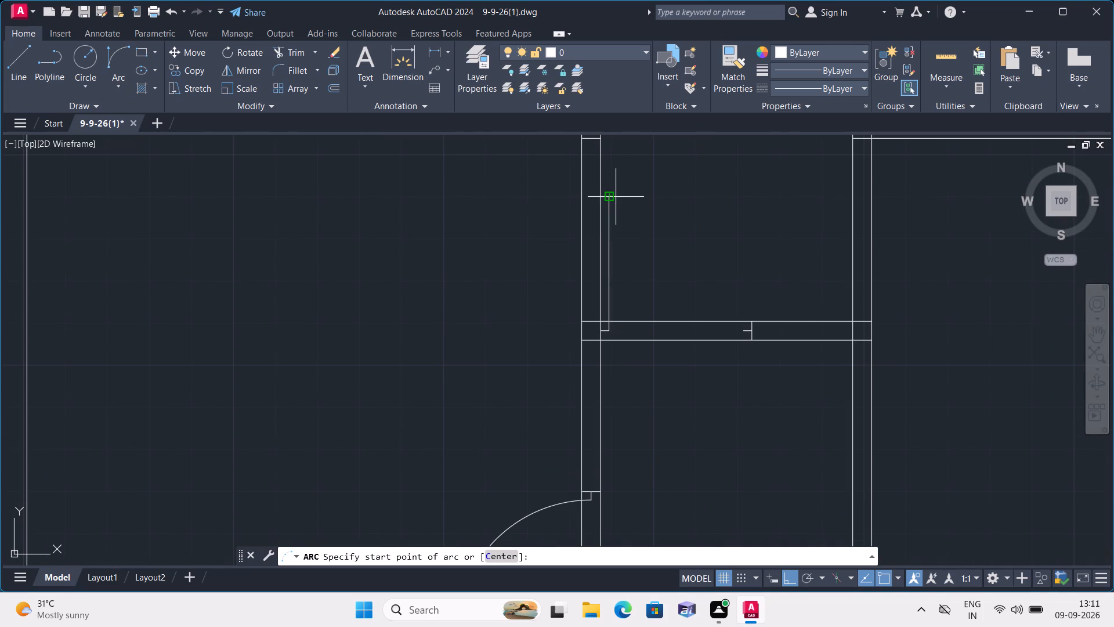
click(609, 195)
click(746, 334)
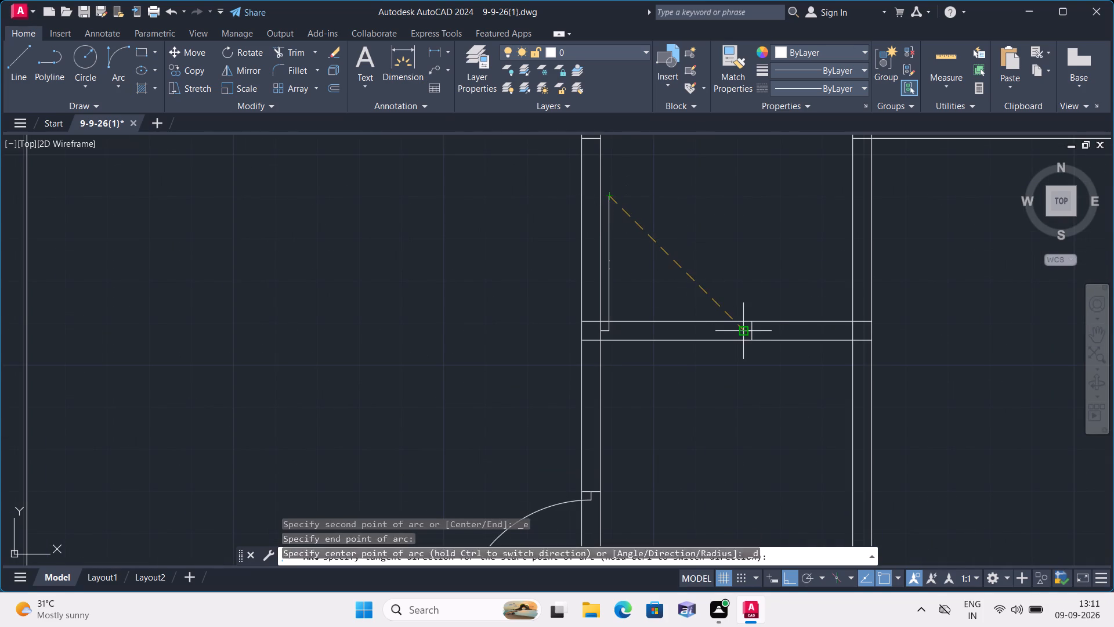
click(758, 286)
Draw a horizontal 5' by 9" rectangle from lines in the empty space west of the floor plan.
scroll(743, 246, down, 3)
middle_drag(743, 246, 742, 262)
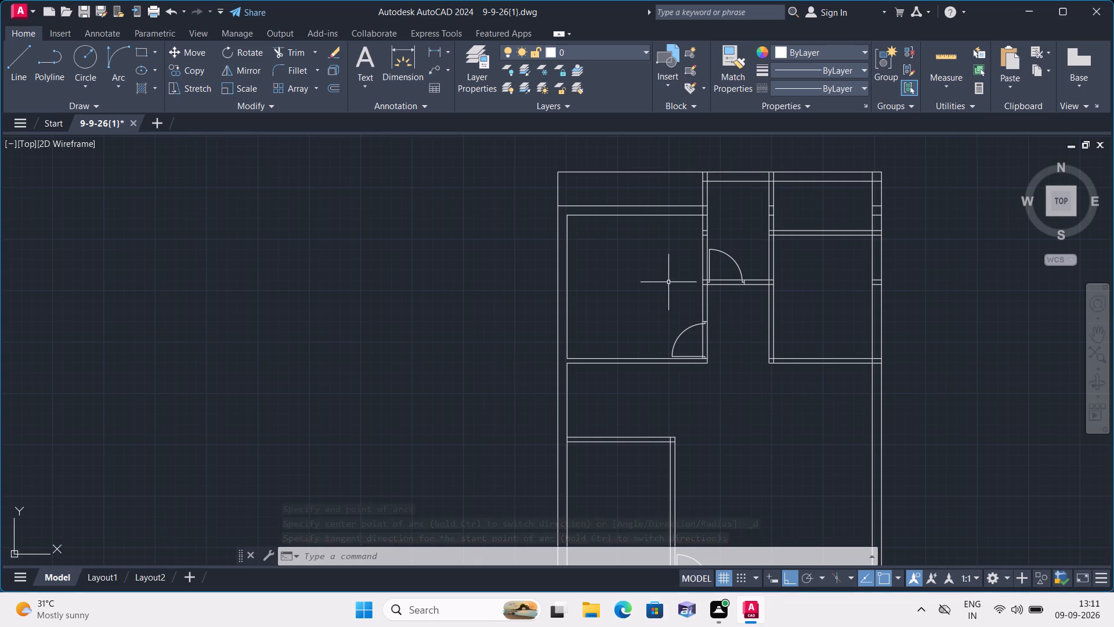
text(l)
key(space)
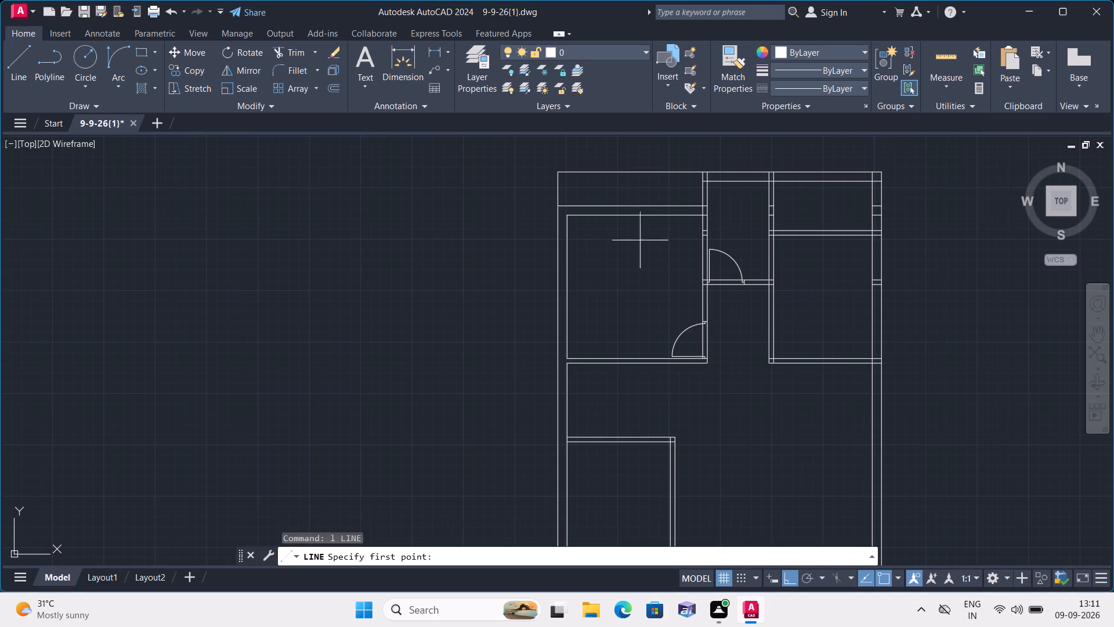
click(361, 250)
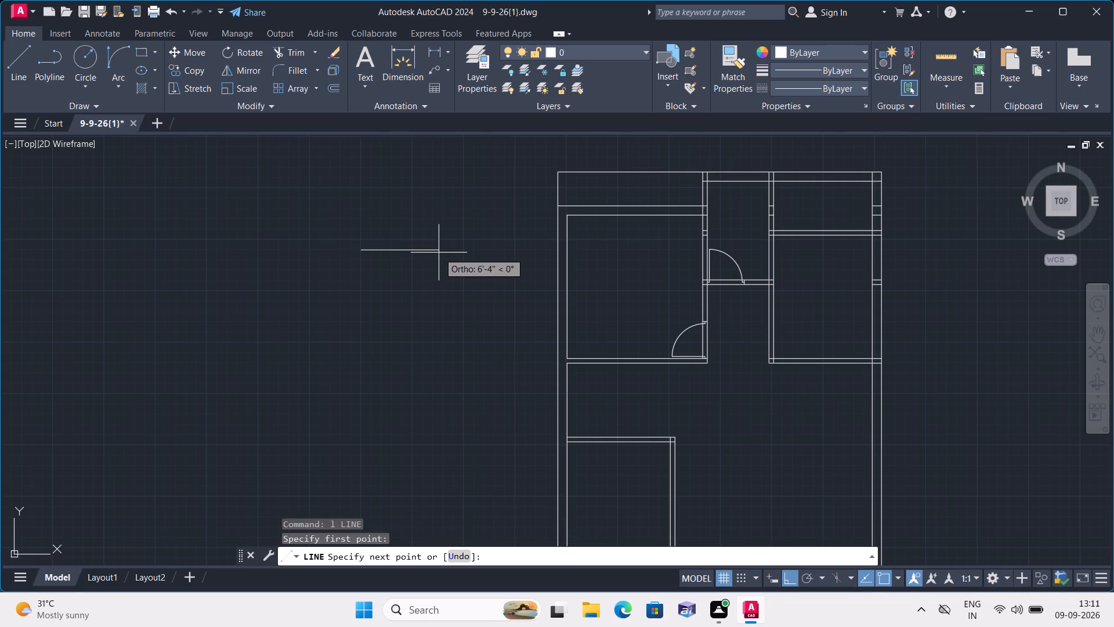
key(5)
text(')
key(space)
key(9)
text(")
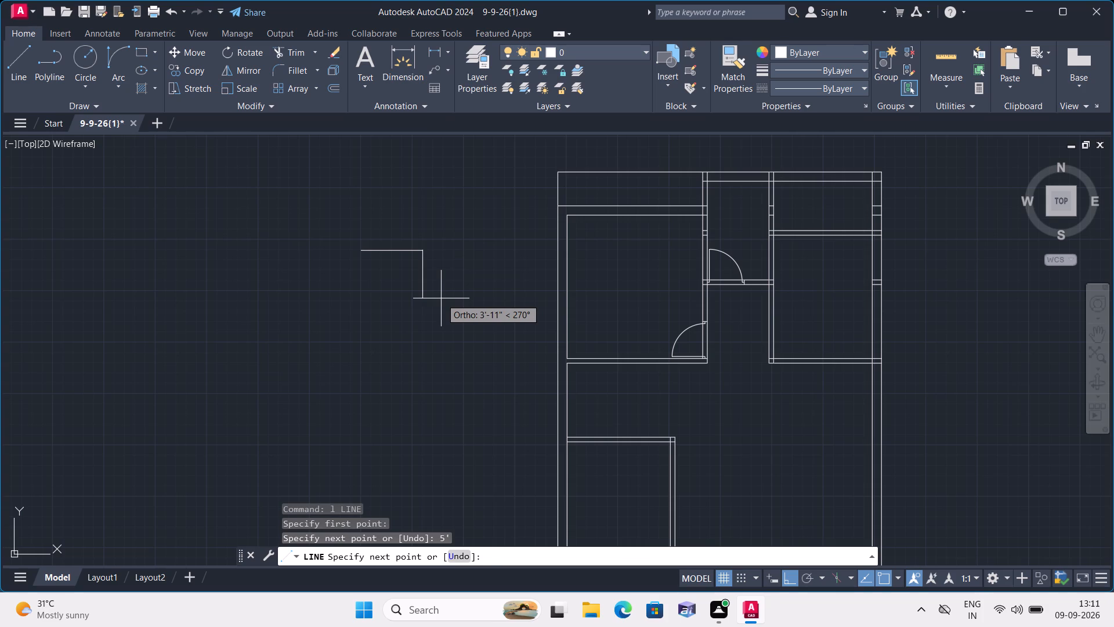
key(space)
text(5')
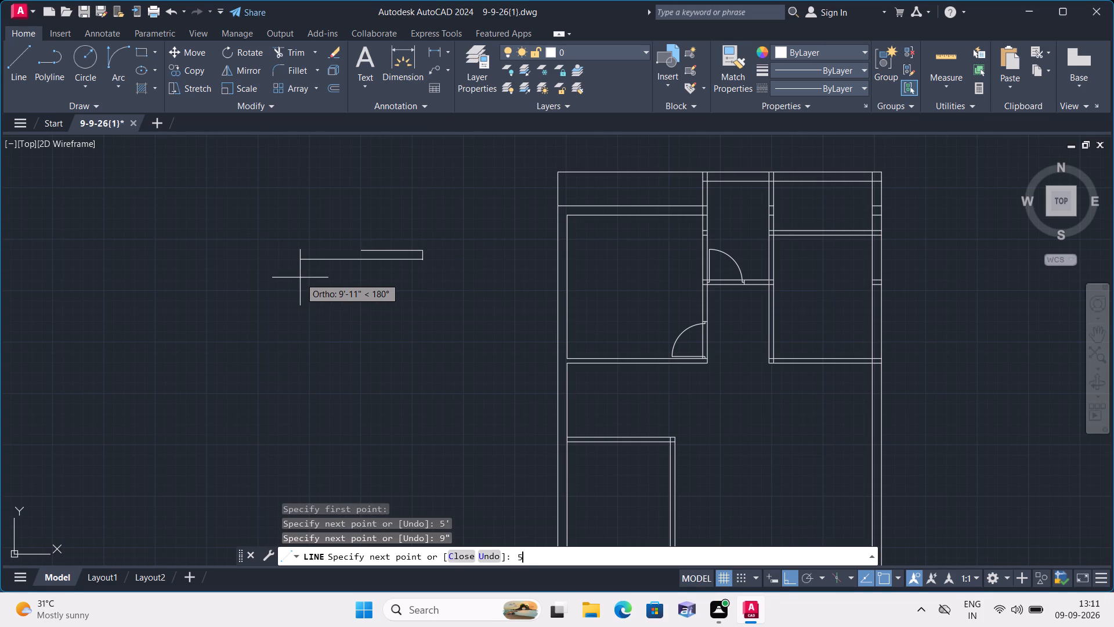
key(space)
click(361, 247)
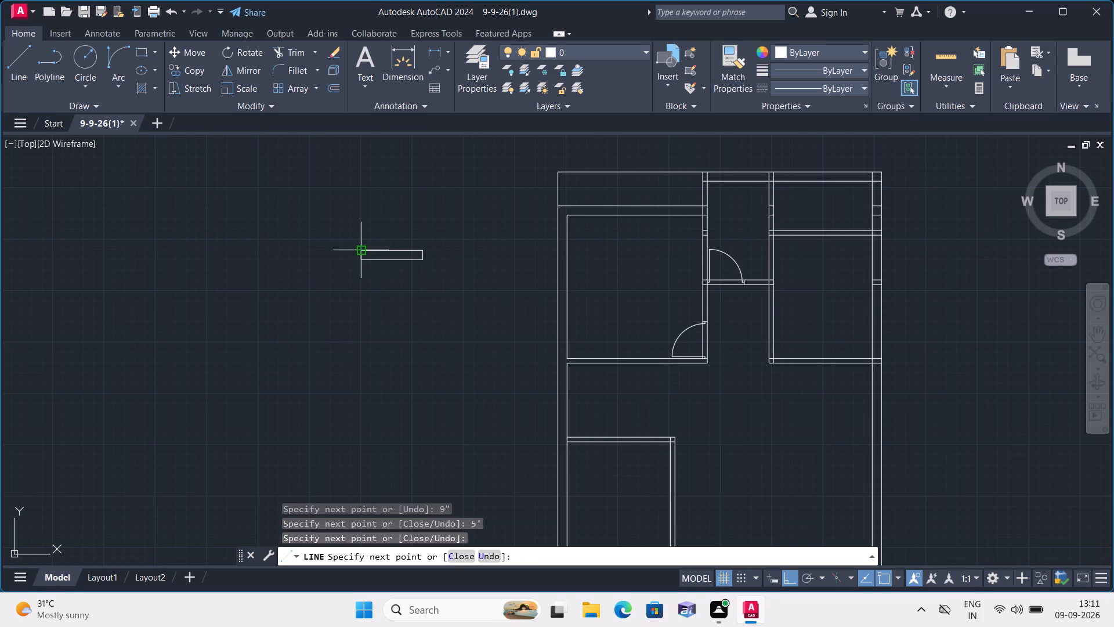
key(Escape)
Draw a lengthwise centre line through the 5' by 9" rectangle between the midpoints of its short sides.
key(space)
scroll(367, 253, up, 4)
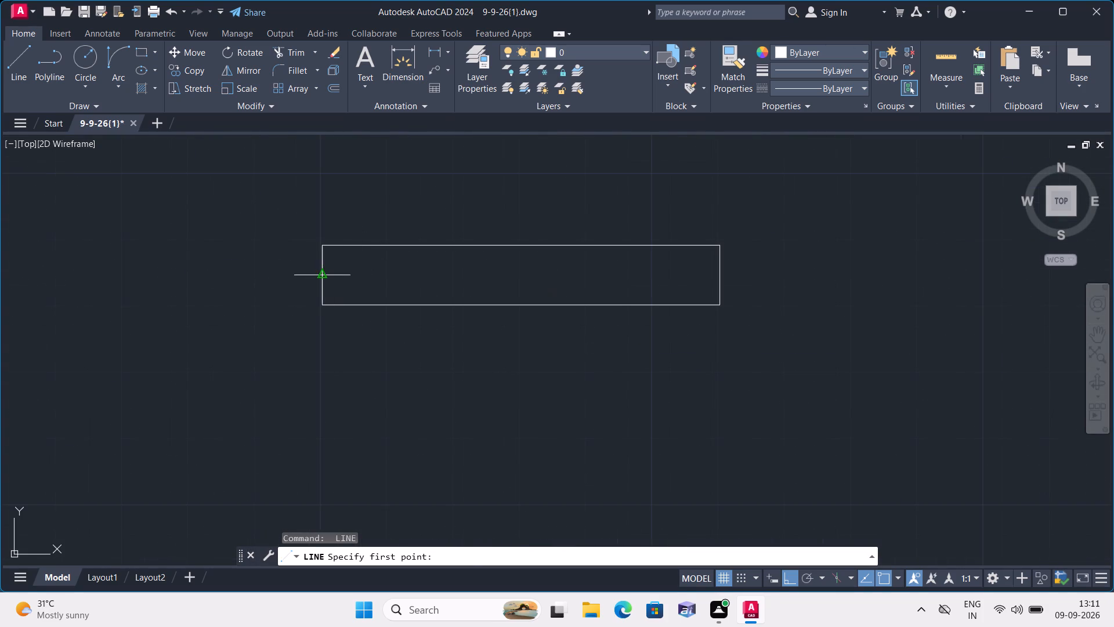
click(317, 276)
click(724, 277)
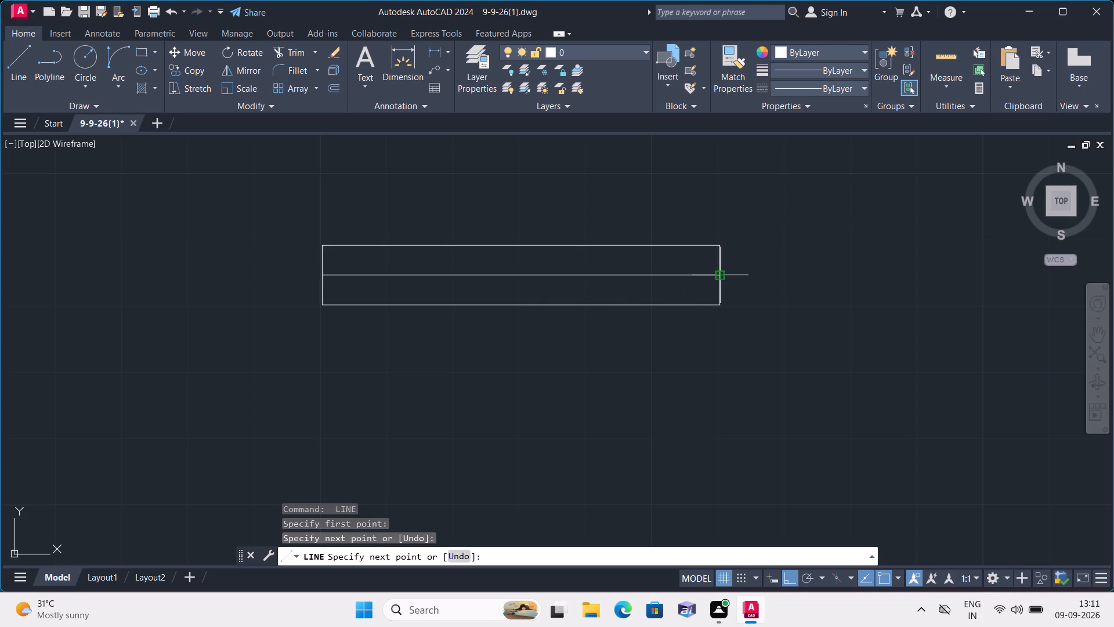
key(space)
Draw a vertical 3' by 9" rectangle from lines, southwest of the horizontal 5' rectangle.
scroll(661, 318, down, 3)
middle_drag(654, 336, 645, 312)
scroll(653, 336, down, 1)
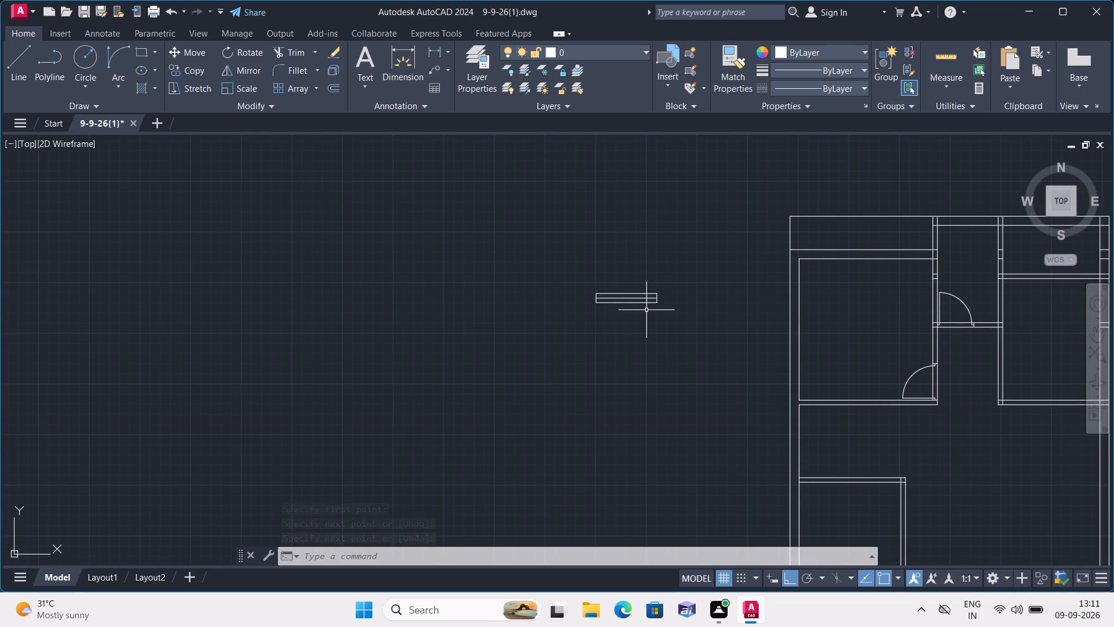
text(l)
key(space)
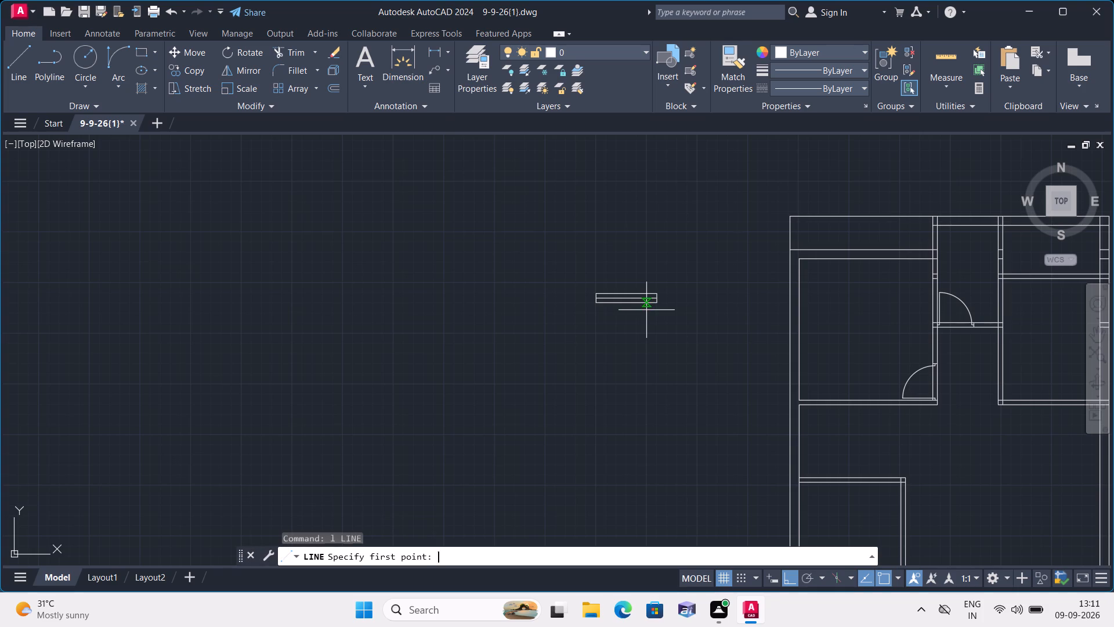
click(544, 358)
text(3')
key(space)
text(9")
key(space)
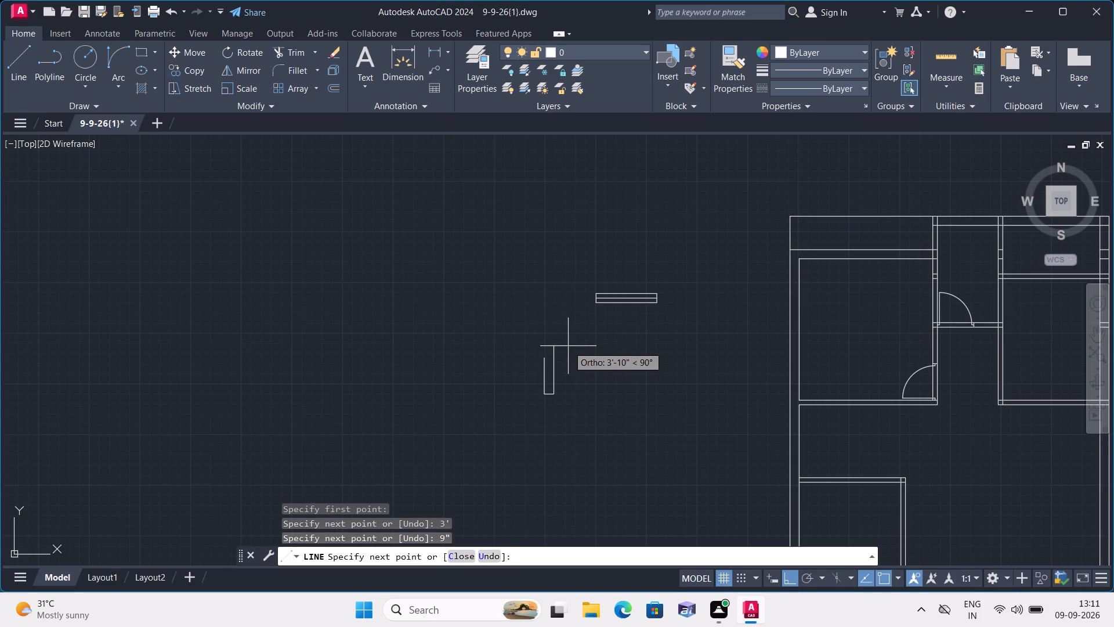
text(3')
key(space)
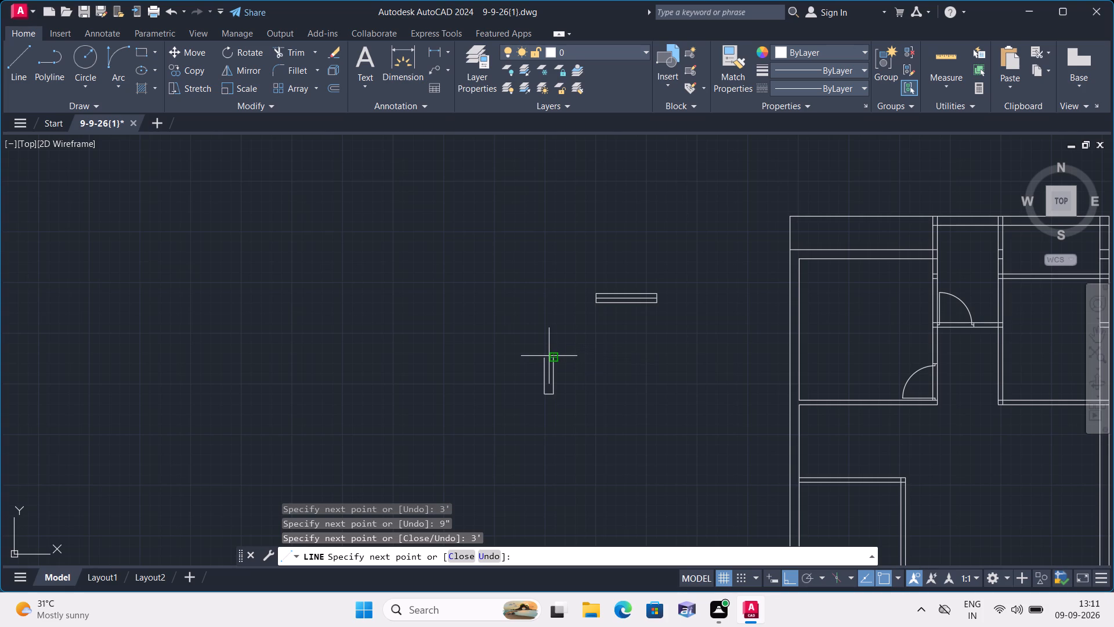
click(543, 355)
key(space)
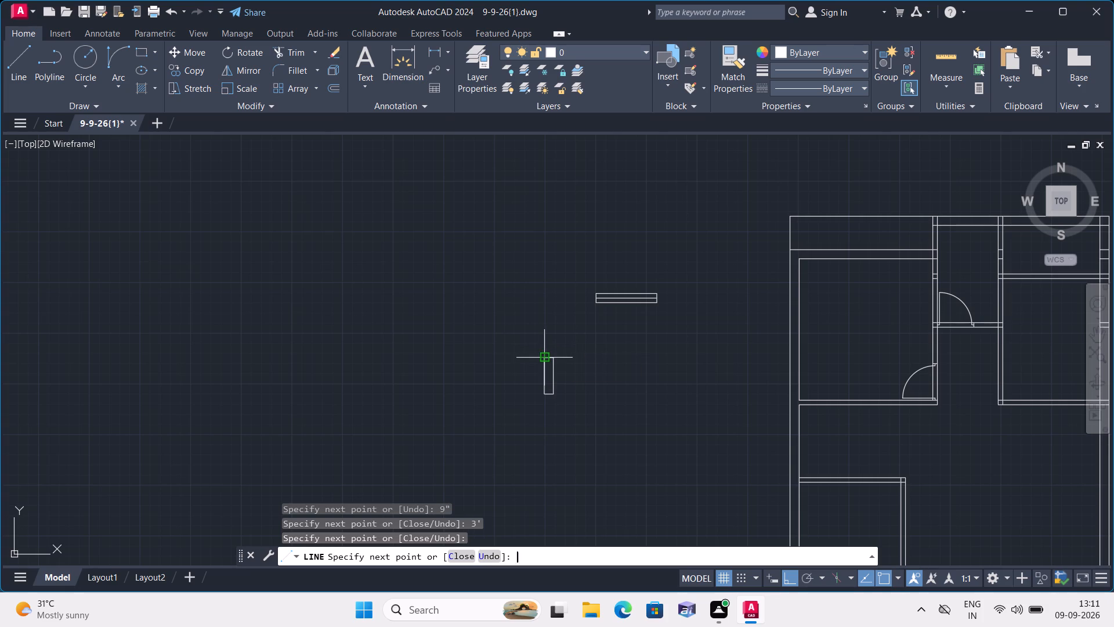
Draw a lengthwise centre line through the vertical 3' by 9" rectangle between the midpoints of its short sides.
key(space)
scroll(545, 356, up, 3)
click(547, 365)
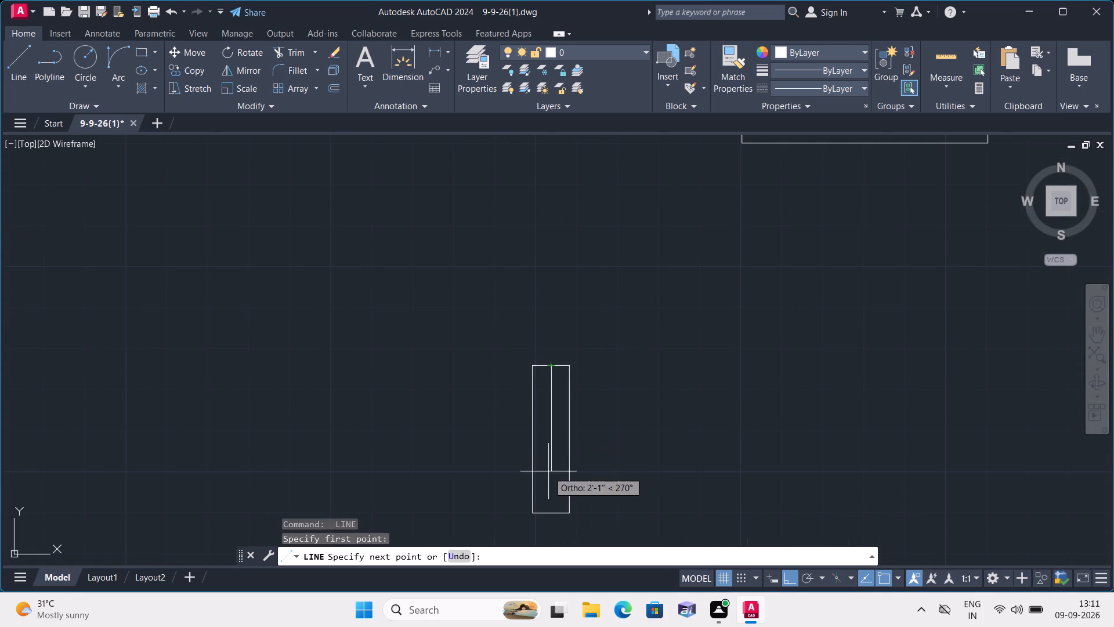
click(555, 517)
key(space)
Draw a guide line along the inner face of the northwest room's north wall, from corner to corner.
scroll(615, 457, down, 2)
middle_drag(615, 457, 612, 457)
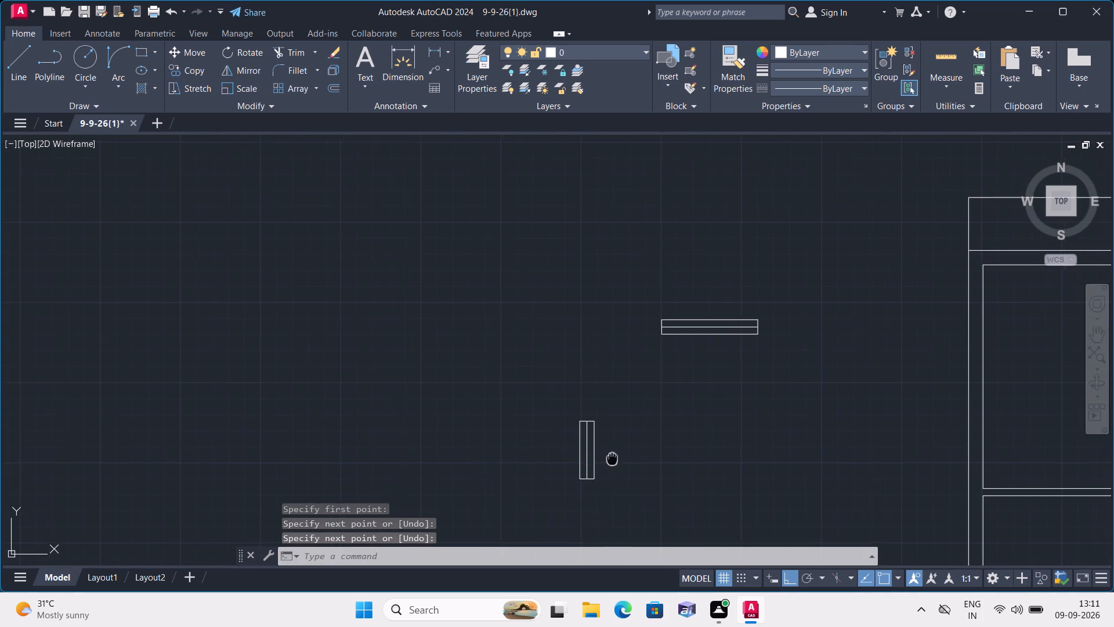
middle_drag(612, 457, 601, 385)
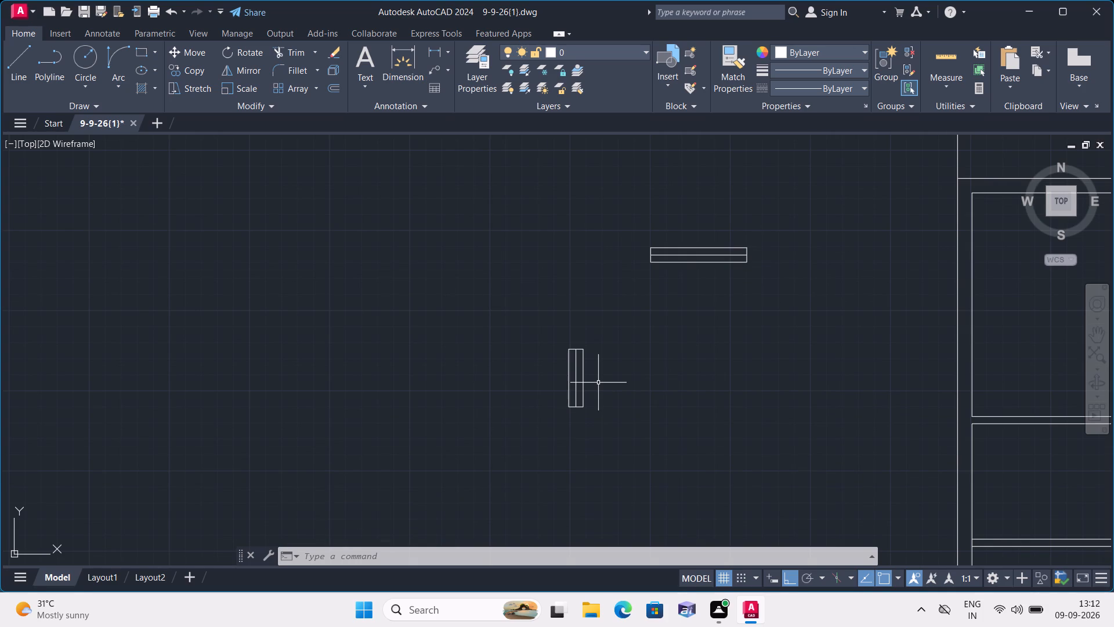
scroll(600, 419, down, 1)
middle_drag(598, 420, 464, 405)
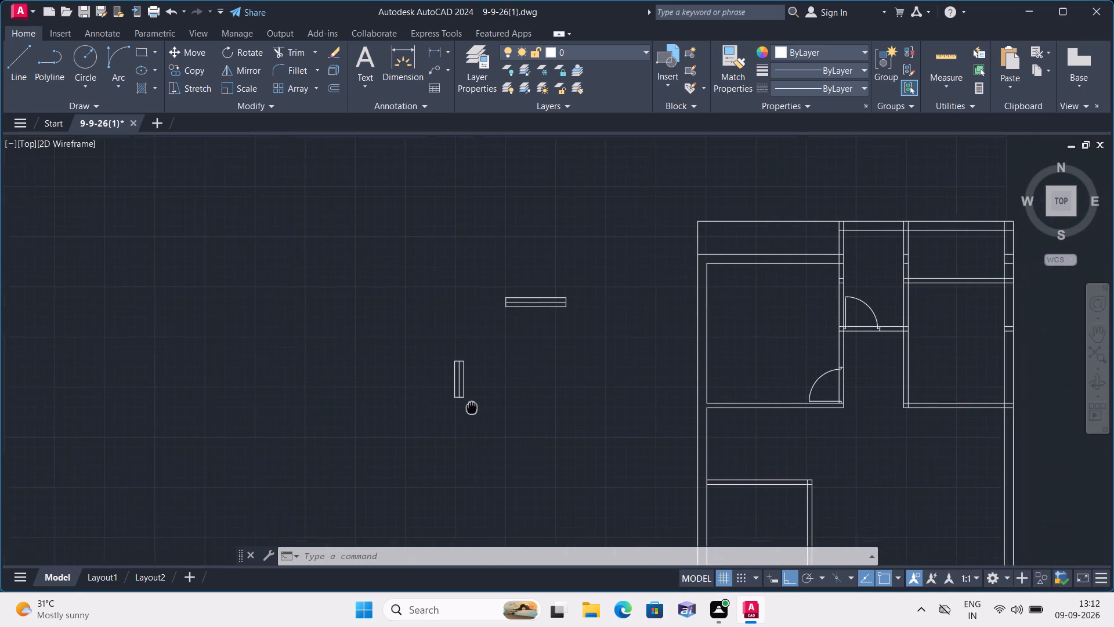
middle_drag(464, 405, 459, 405)
text(l)
key(space)
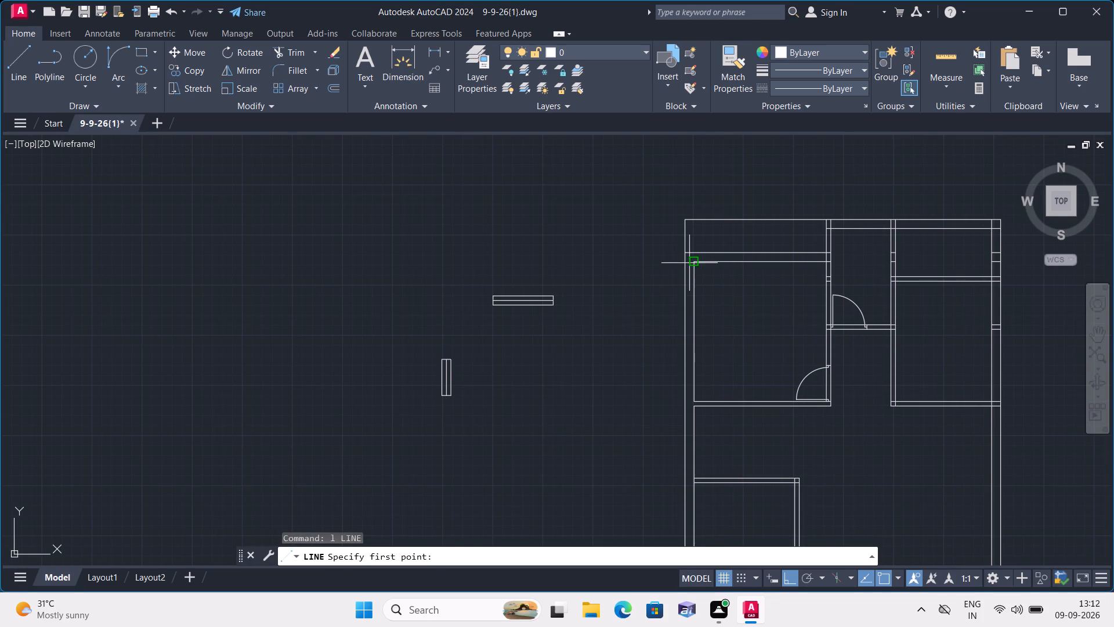
scroll(689, 262, up, 1)
click(696, 264)
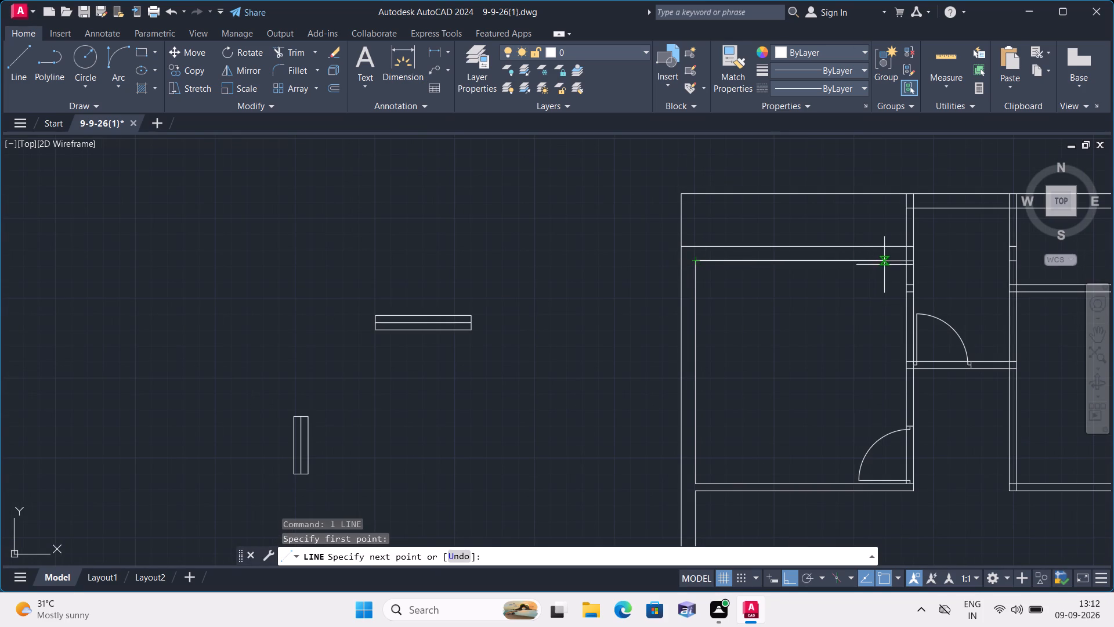
click(908, 261)
key(space)
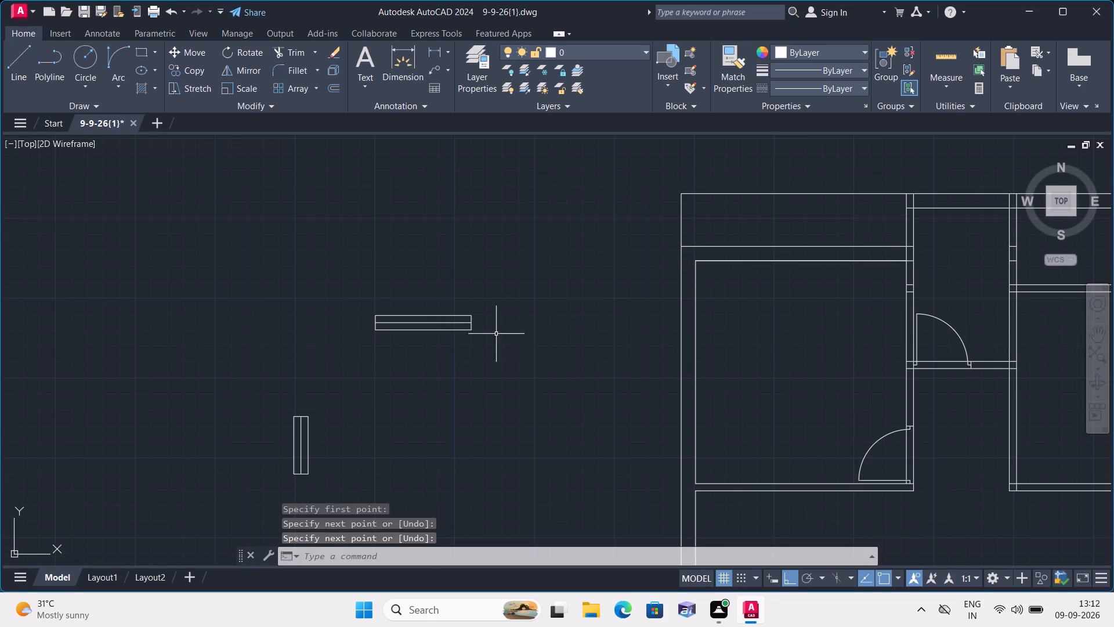
Copy the horizontal 5' window symbol by its bottom midpoint to the midpoint of the north wall guide line, with ortho off.
click(328, 300)
click(519, 362)
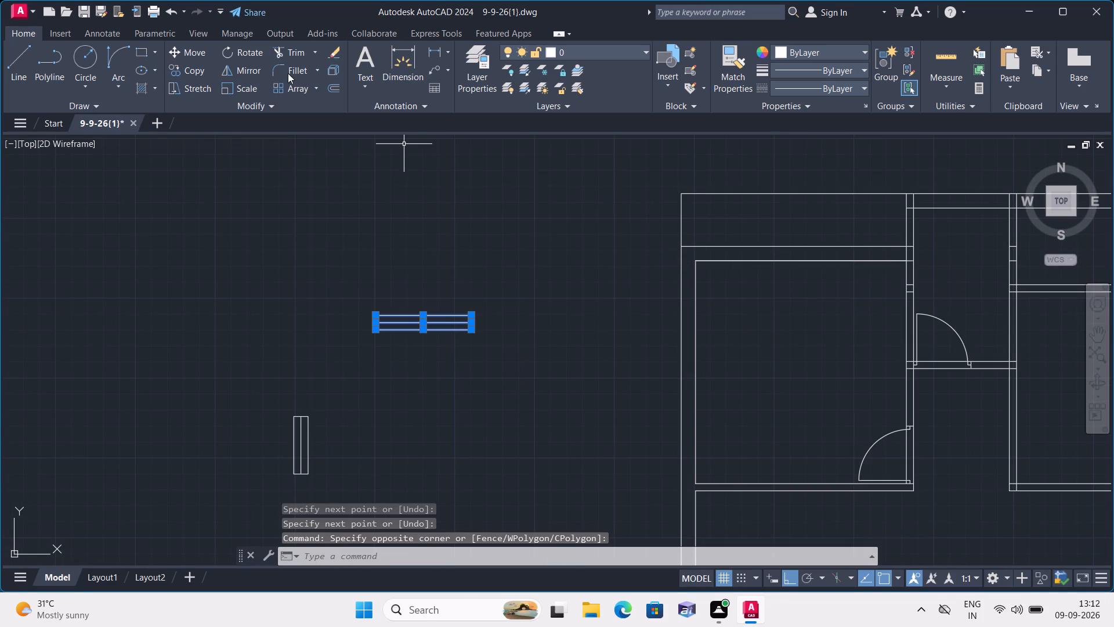
click(196, 64)
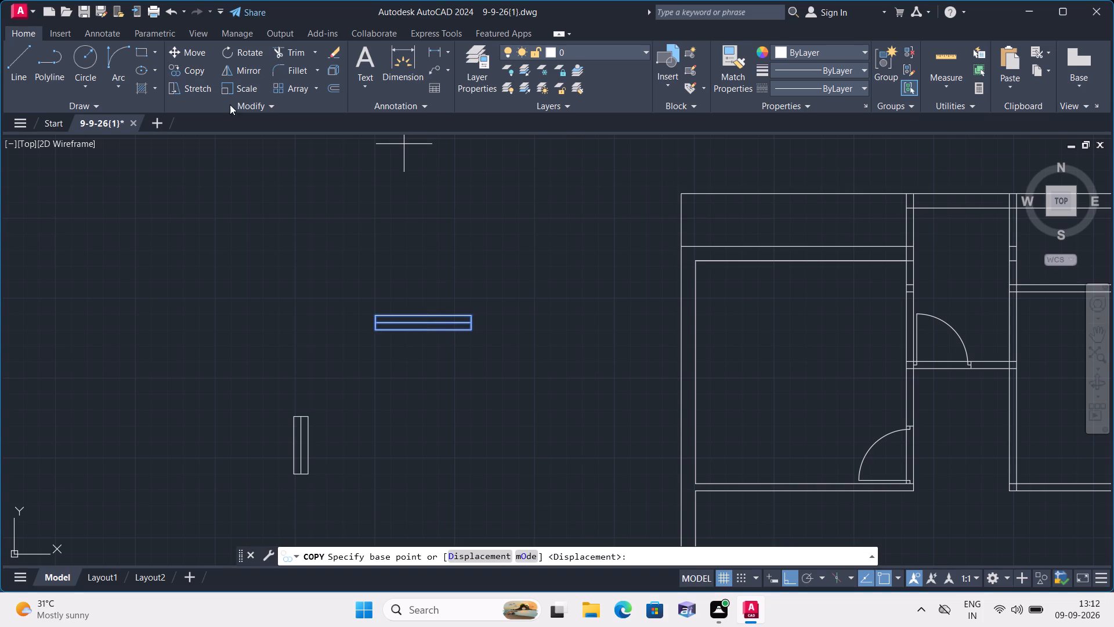
click(421, 327)
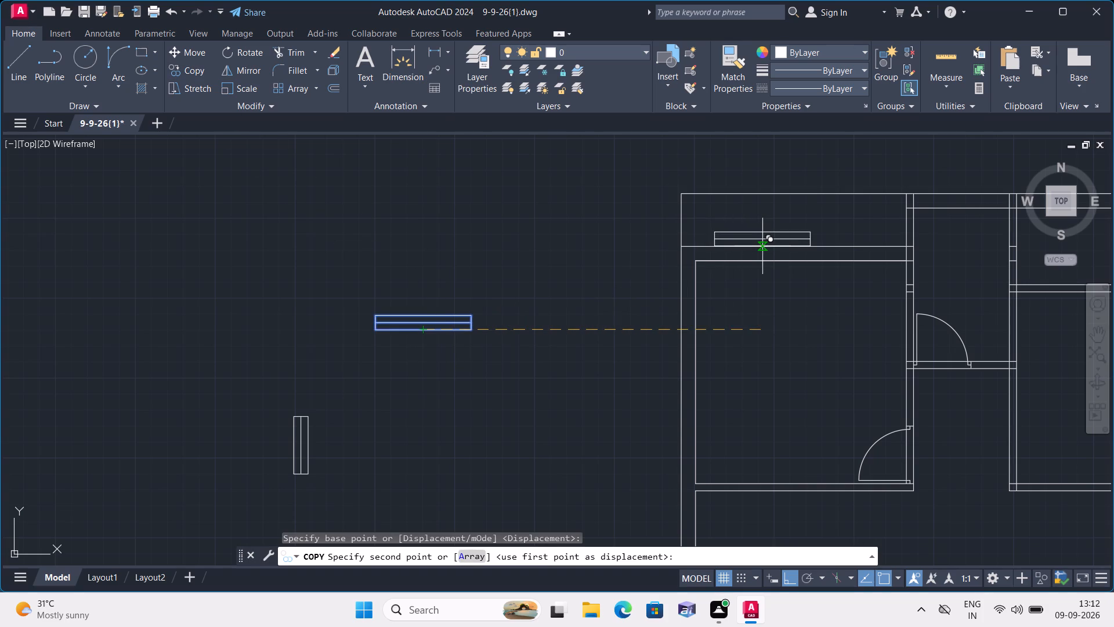
key(F8)
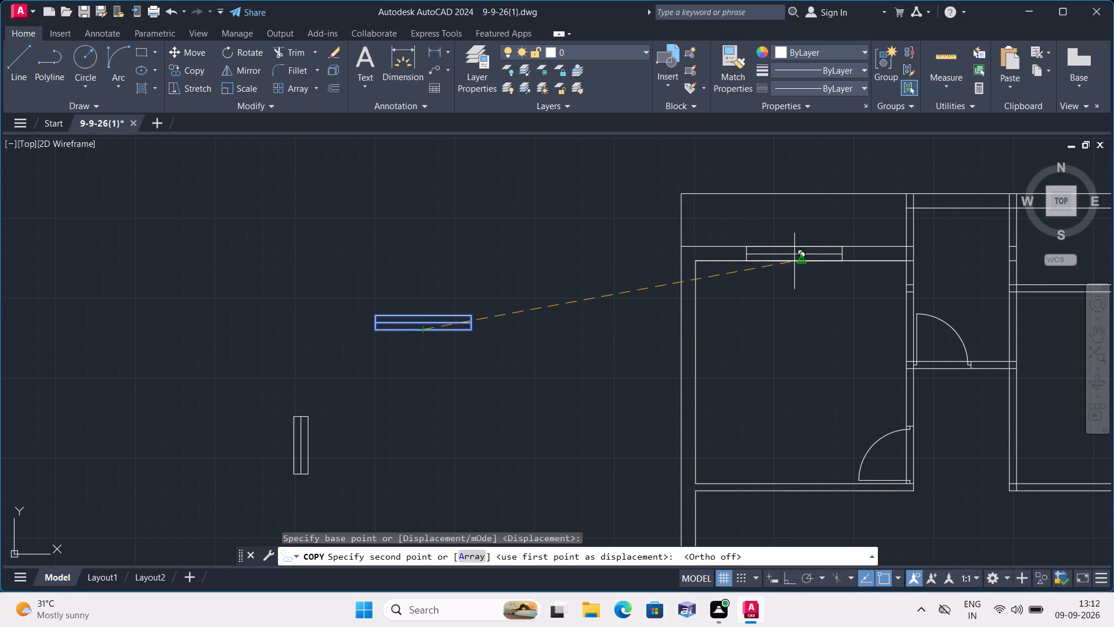
click(801, 264)
key(space)
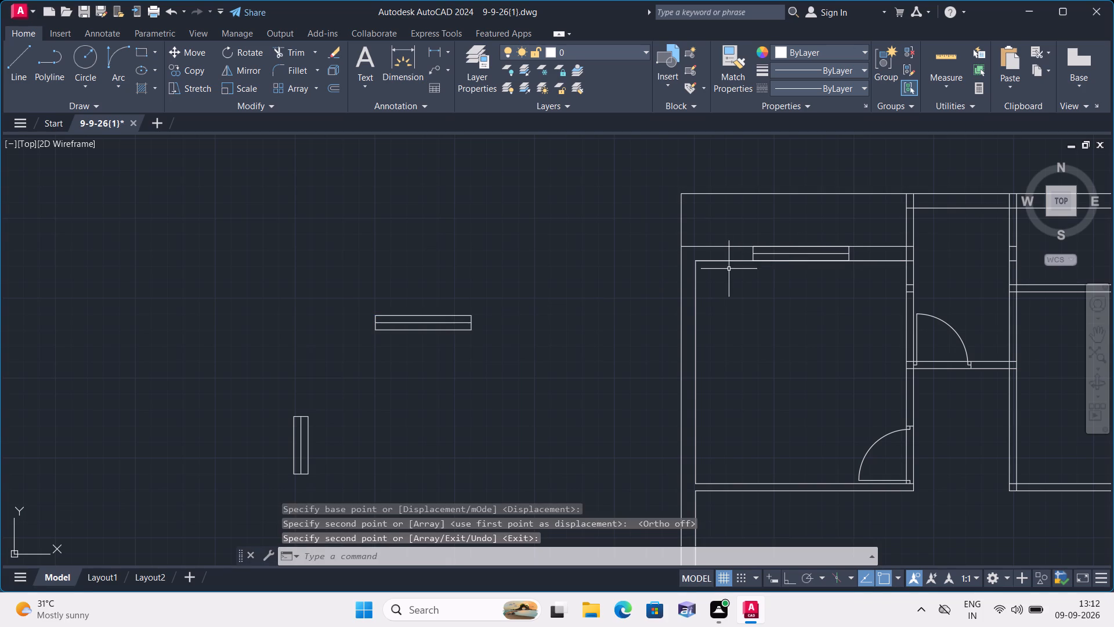
Delete the guide line along the northwest room's north wall.
click(726, 261)
key(Delete)
Draw a guide line along the inner face of the southeast space's south wall, from the small room's wall to the east wall.
middle_drag(576, 354, 493, 282)
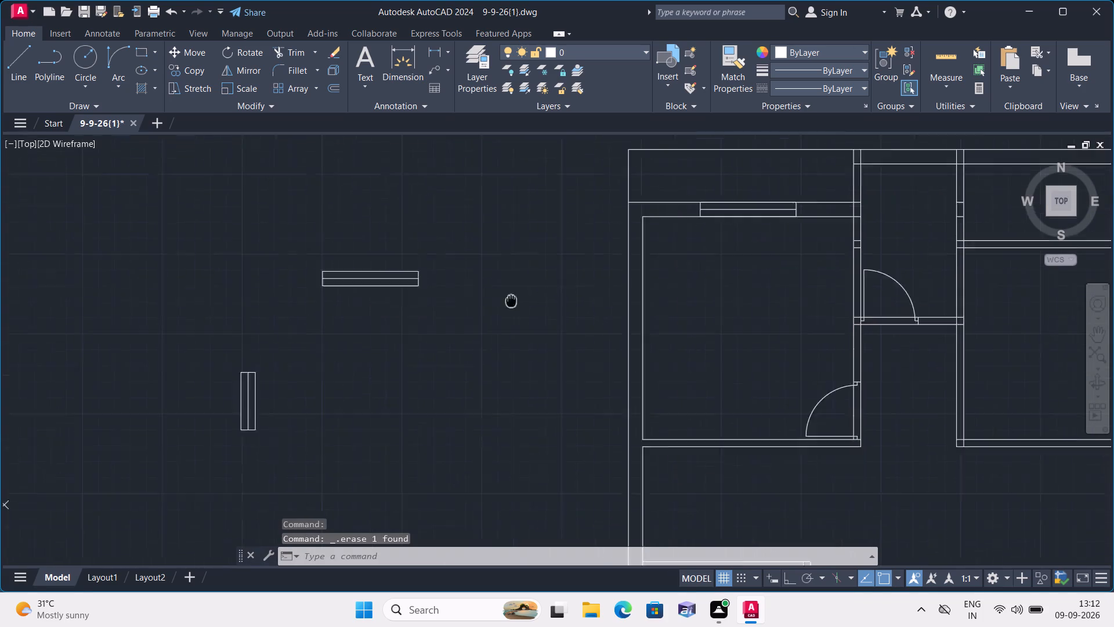
middle_drag(493, 282, 423, 207)
scroll(423, 207, down, 1)
text(l)
key(space)
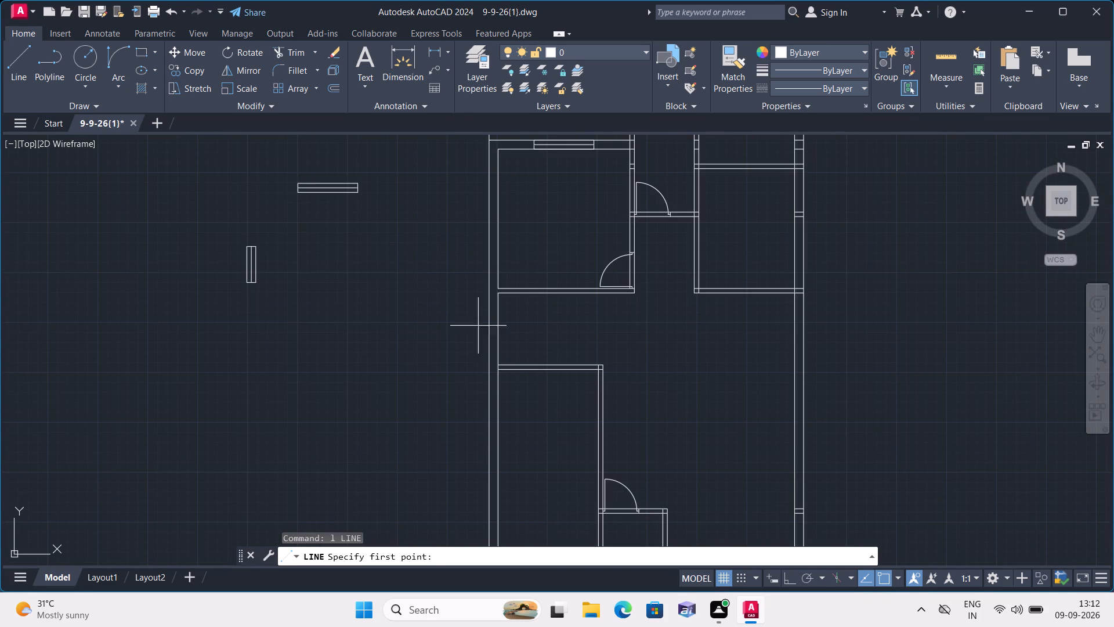
middle_drag(515, 398, 412, 110)
scroll(527, 252, up, 2)
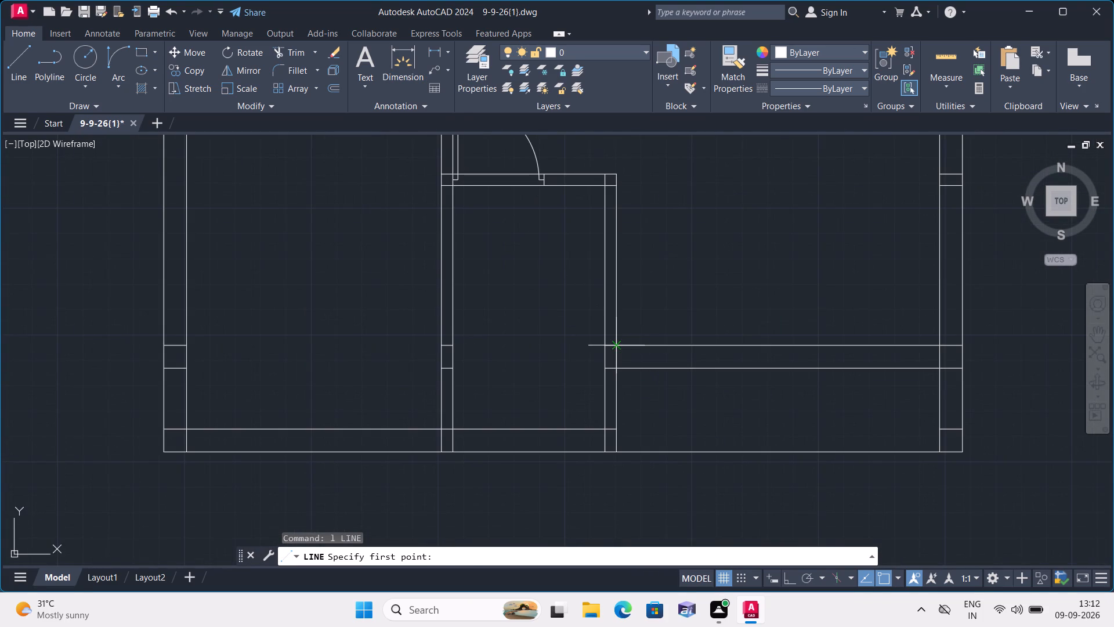
click(618, 346)
click(939, 344)
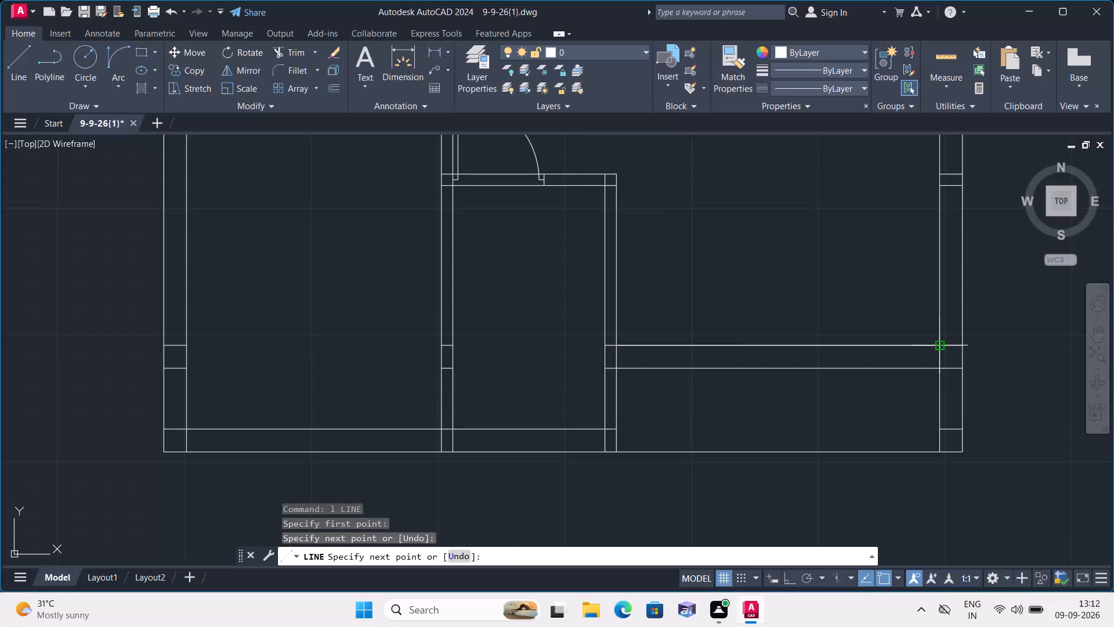
key(space)
Move the original 5' window symbol by its top midpoint to the midpoint of the guide line on the southeast space's south wall.
scroll(324, 220, down, 3)
middle_drag(331, 248, 426, 363)
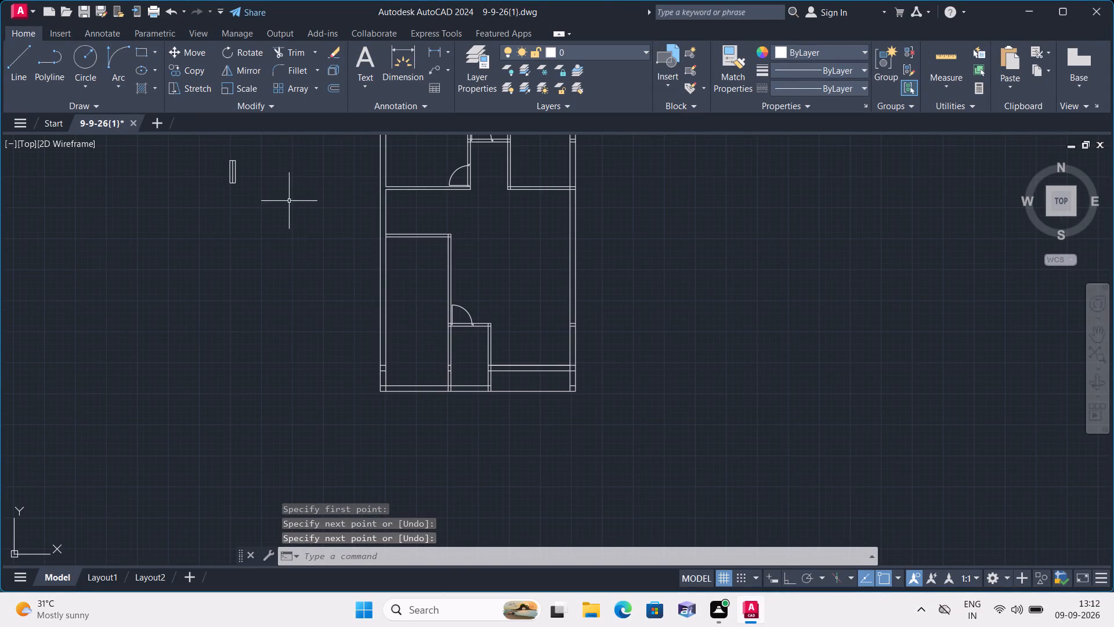
middle_drag(283, 196, 308, 280)
scroll(287, 236, up, 2)
click(262, 151)
click(433, 211)
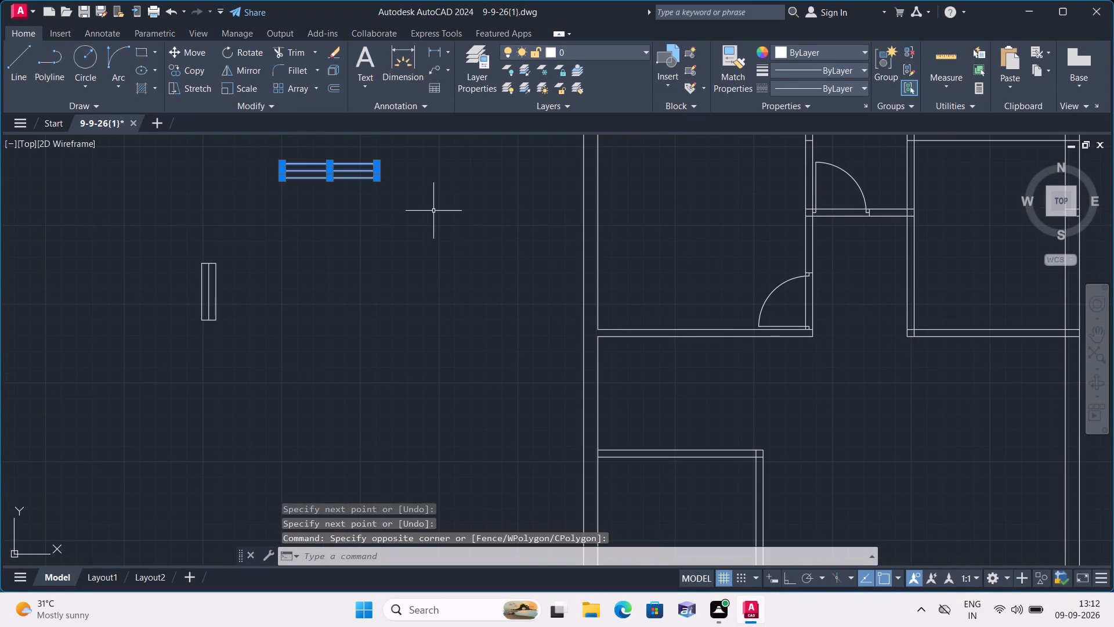
click(197, 51)
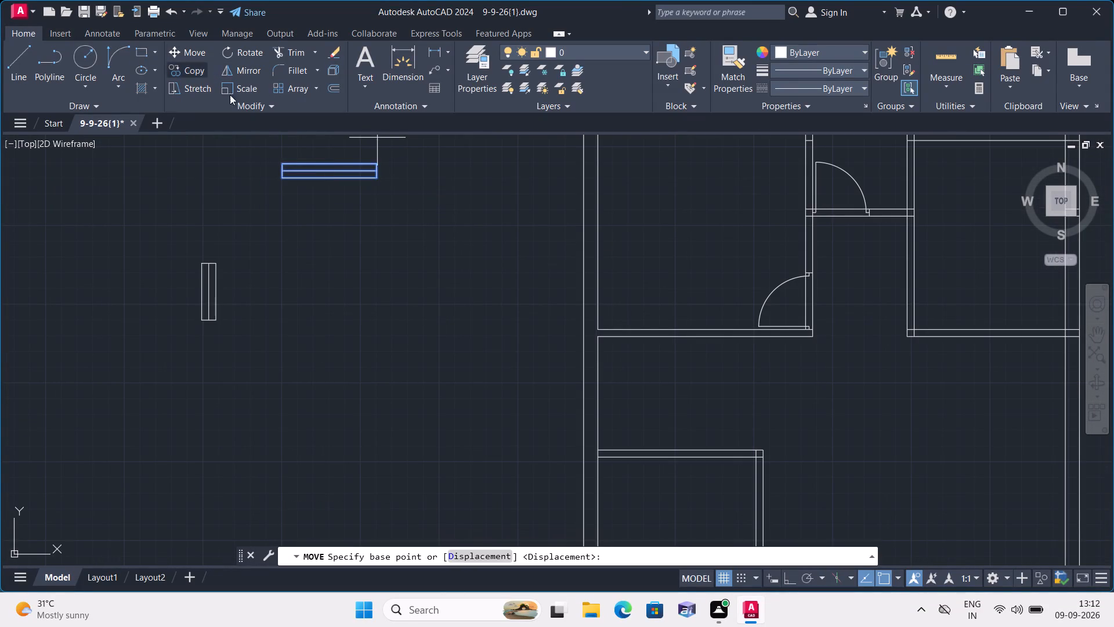
click(331, 160)
middle_drag(675, 402, 483, 148)
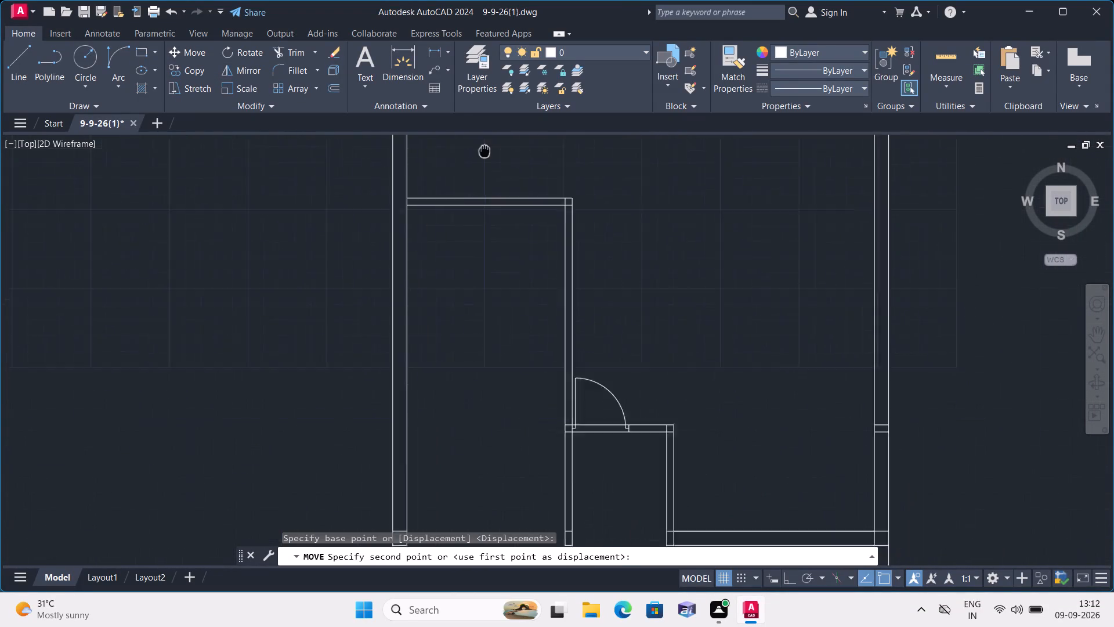
middle_drag(483, 148, 483, 146)
middle_drag(737, 463, 643, 278)
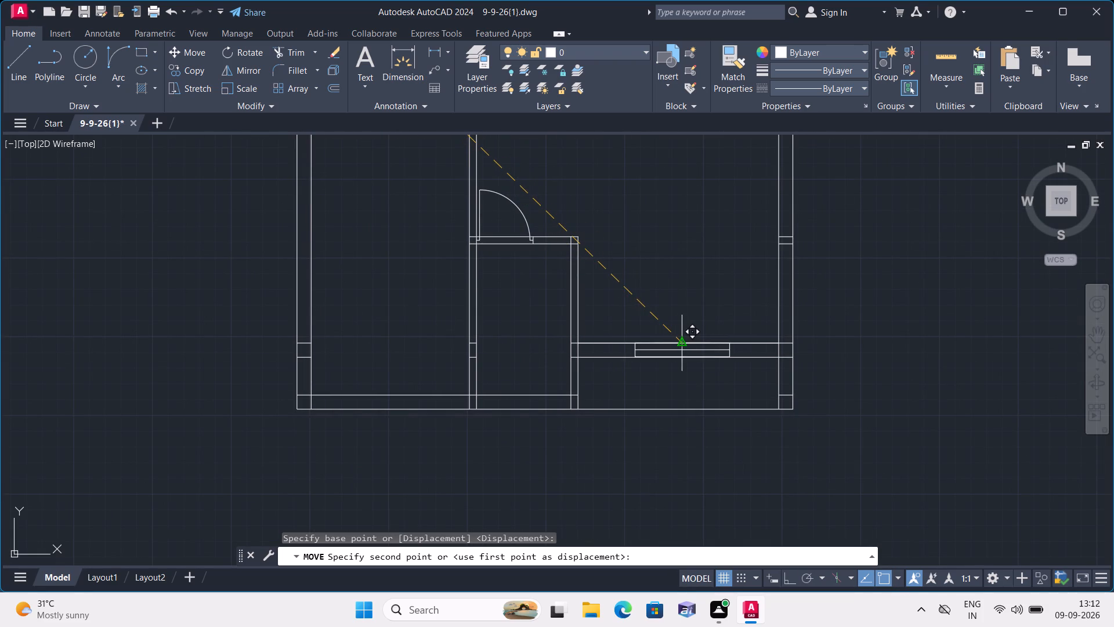
click(685, 344)
Delete the guide line along the southeast space's south wall.
scroll(646, 289, down, 2)
scroll(678, 306, up, 2)
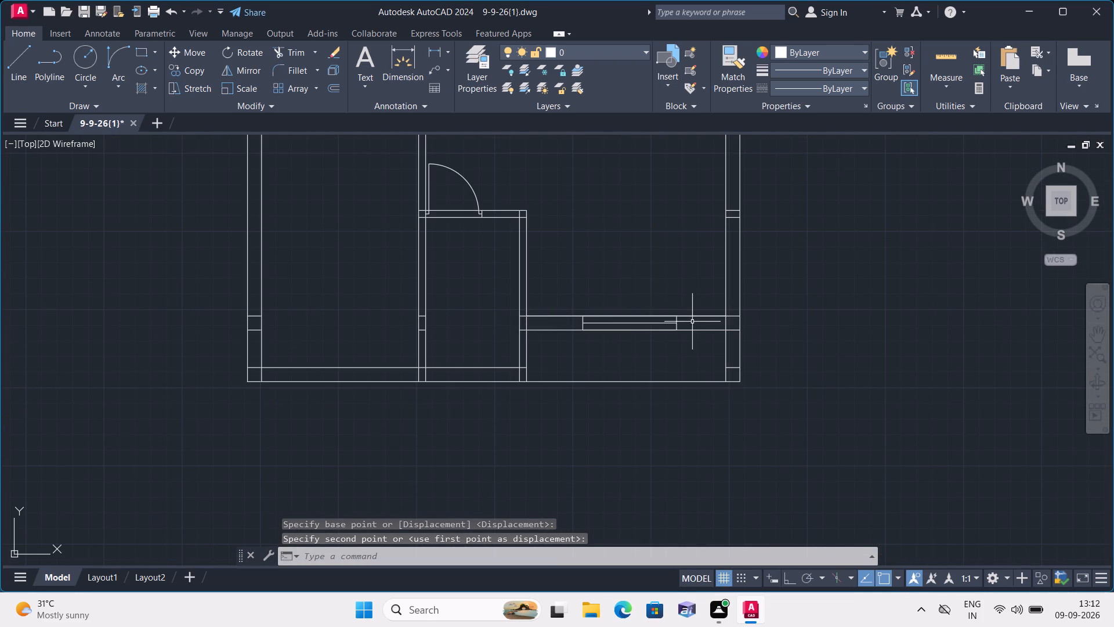
click(695, 315)
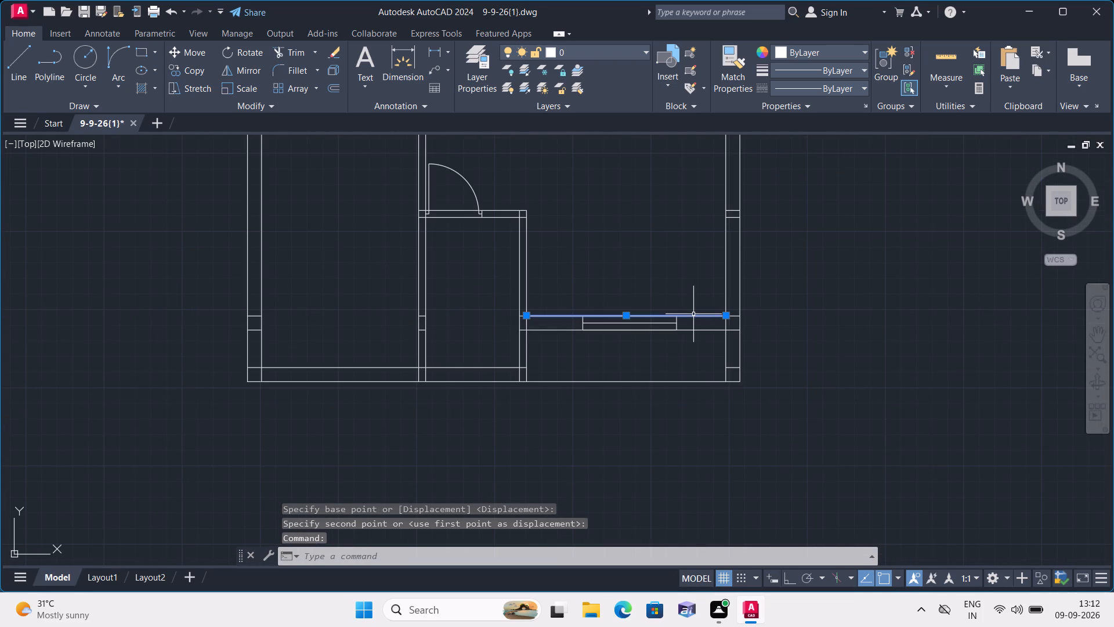
key(Delete)
Draw a guide line along the west wall's inner face, between the northwest room's south wall and the southwest room's north wall.
scroll(198, 240, down, 1)
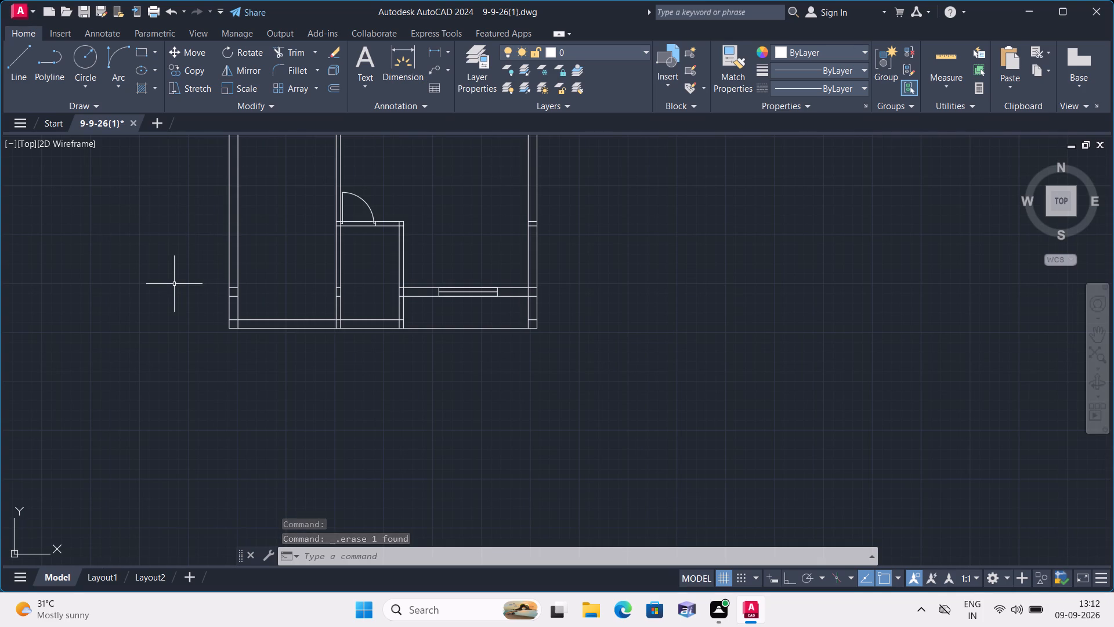
middle_drag(174, 284, 382, 446)
text(l)
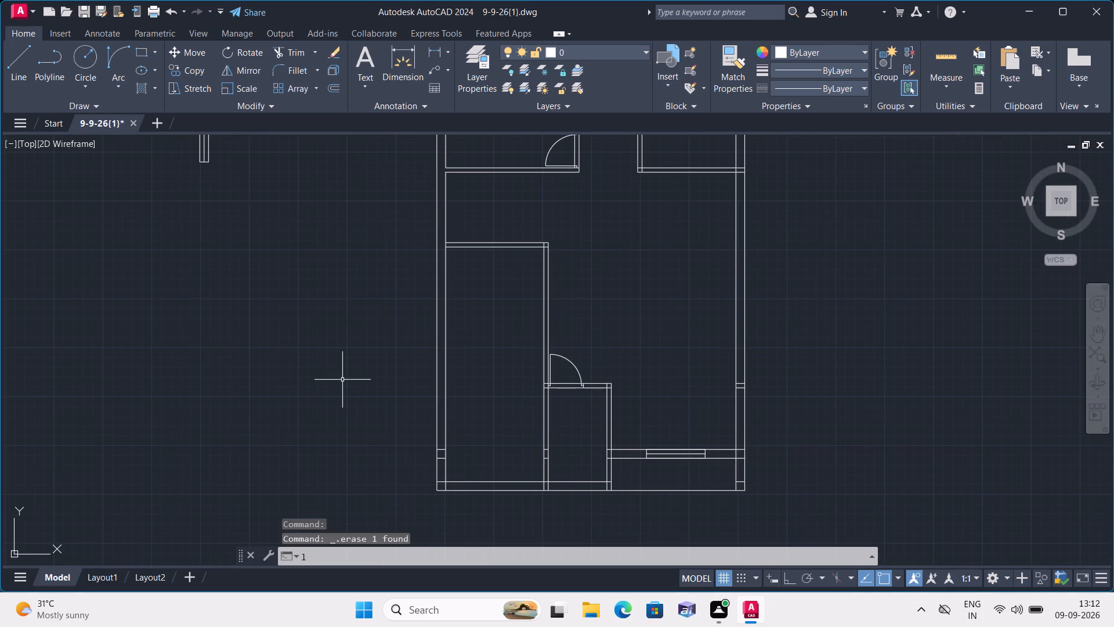
key(space)
middle_drag(341, 373, 419, 513)
scroll(536, 314, up, 1)
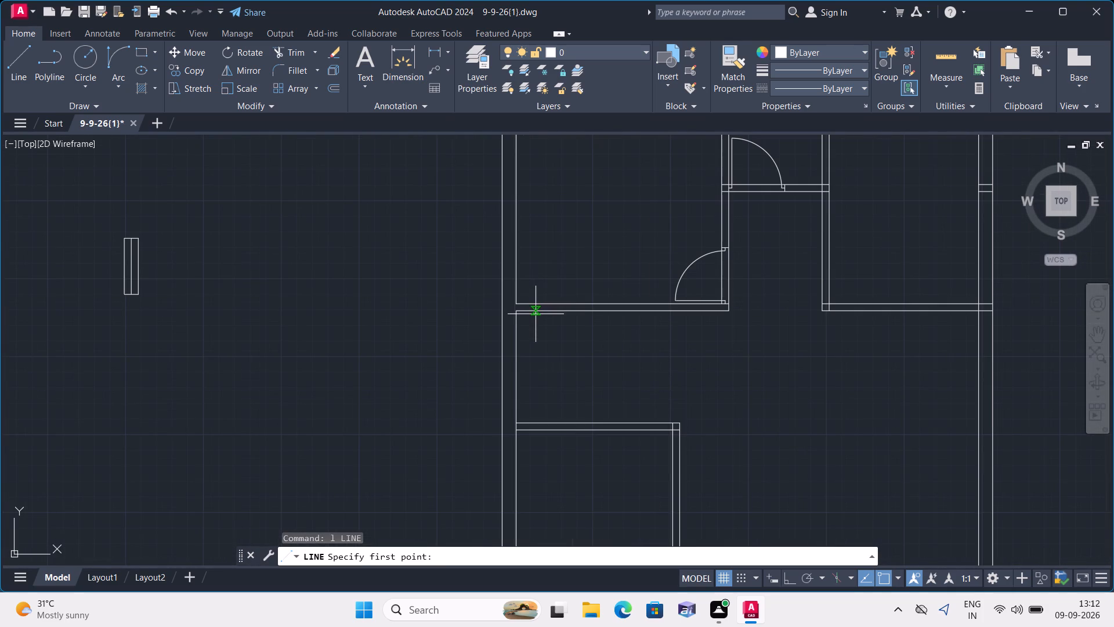
scroll(518, 320, up, 1)
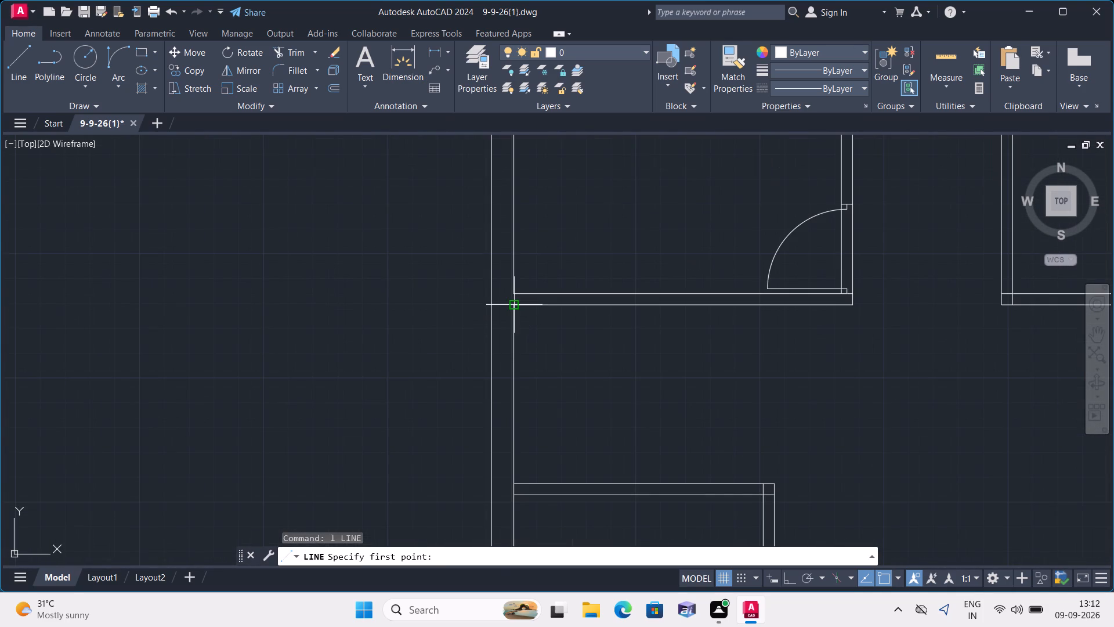
click(513, 308)
click(514, 486)
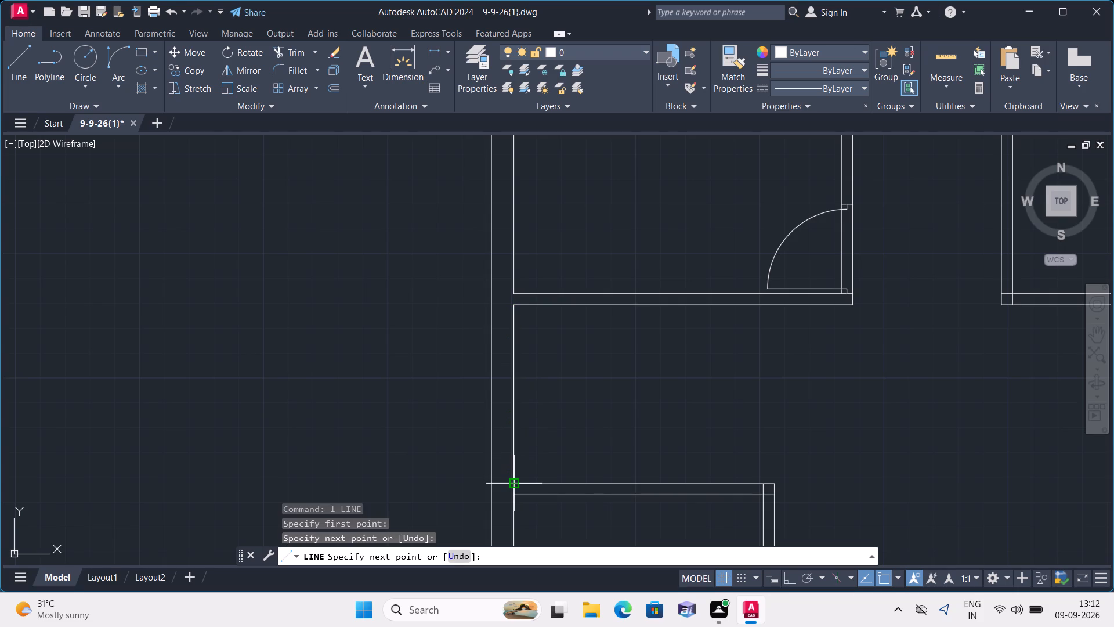
scroll(335, 403, down, 2)
key(space)
Copy the vertical 3' window symbol by its east side's midpoint to the midpoint of the west wall guide line.
drag(149, 303, 150, 308)
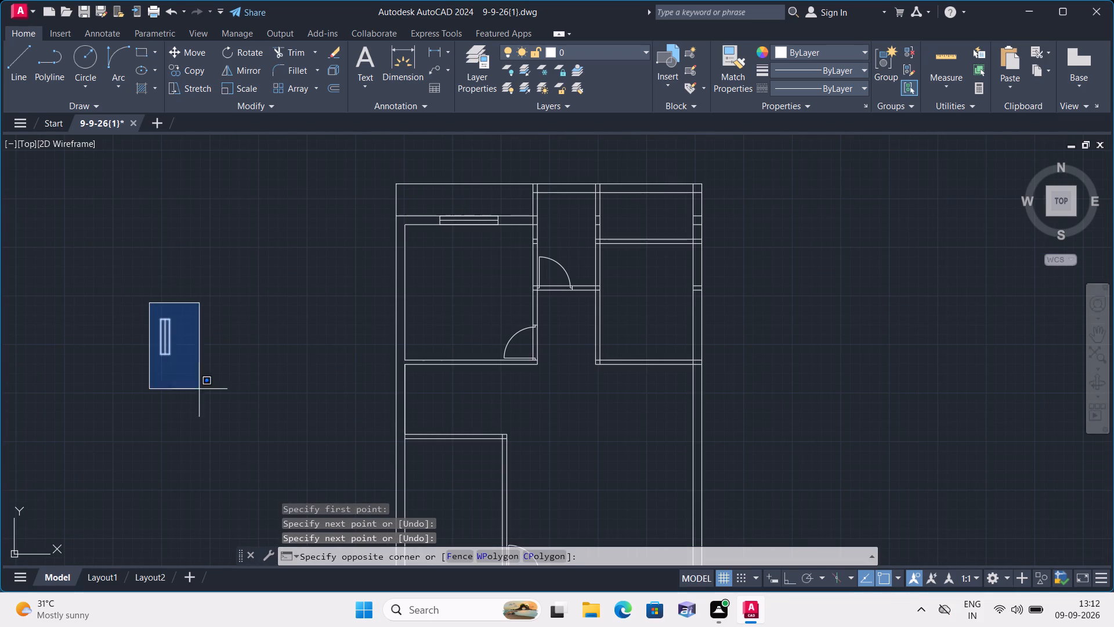
click(223, 405)
click(191, 67)
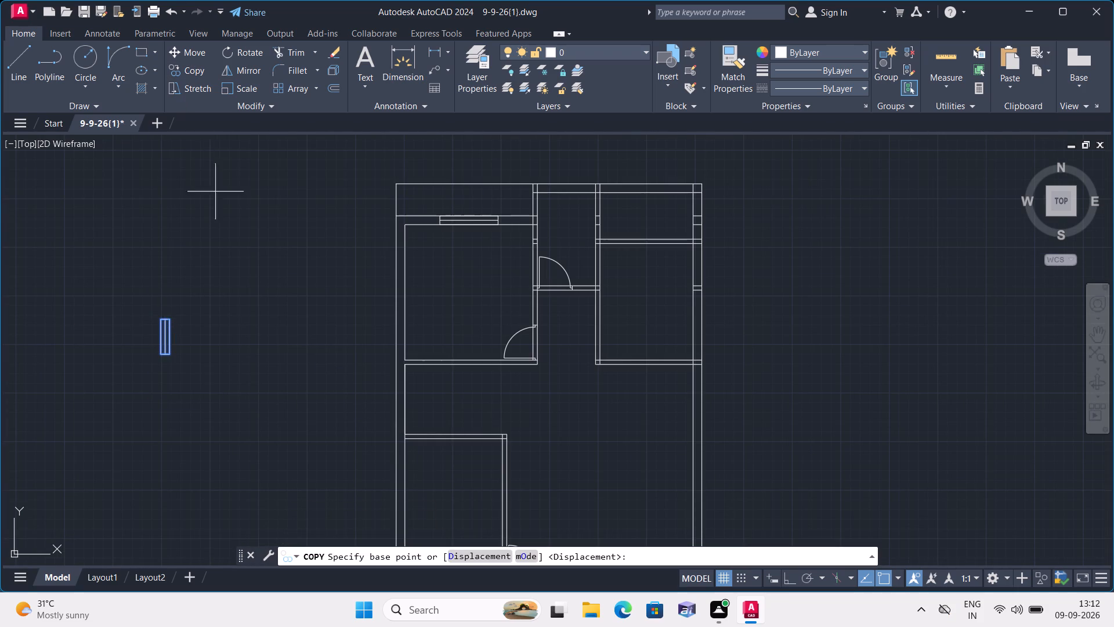
click(171, 337)
click(405, 396)
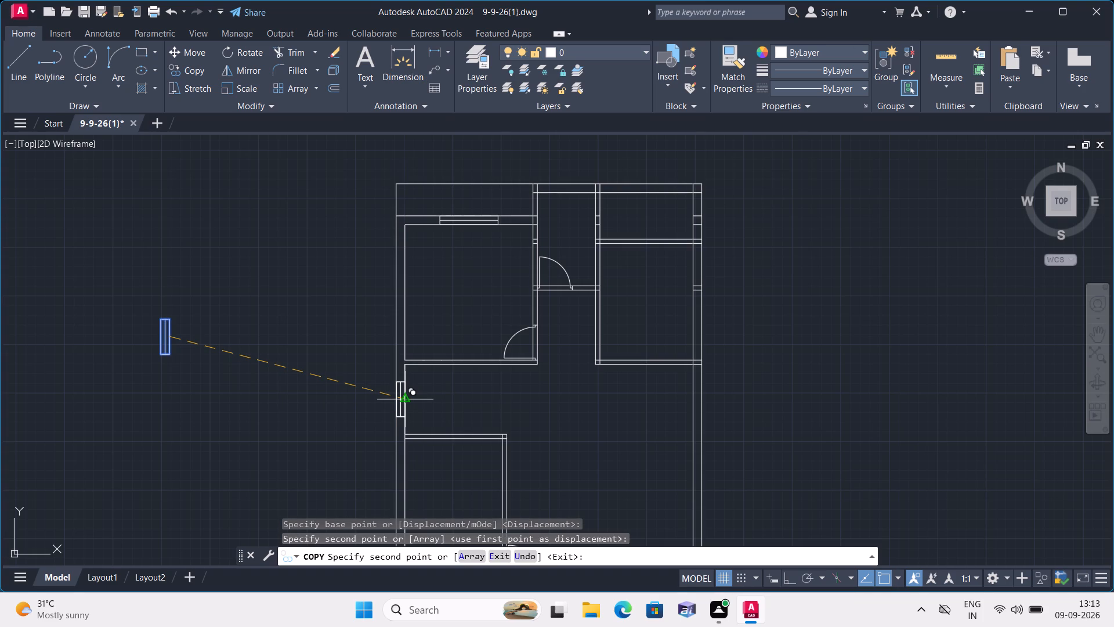
key(space)
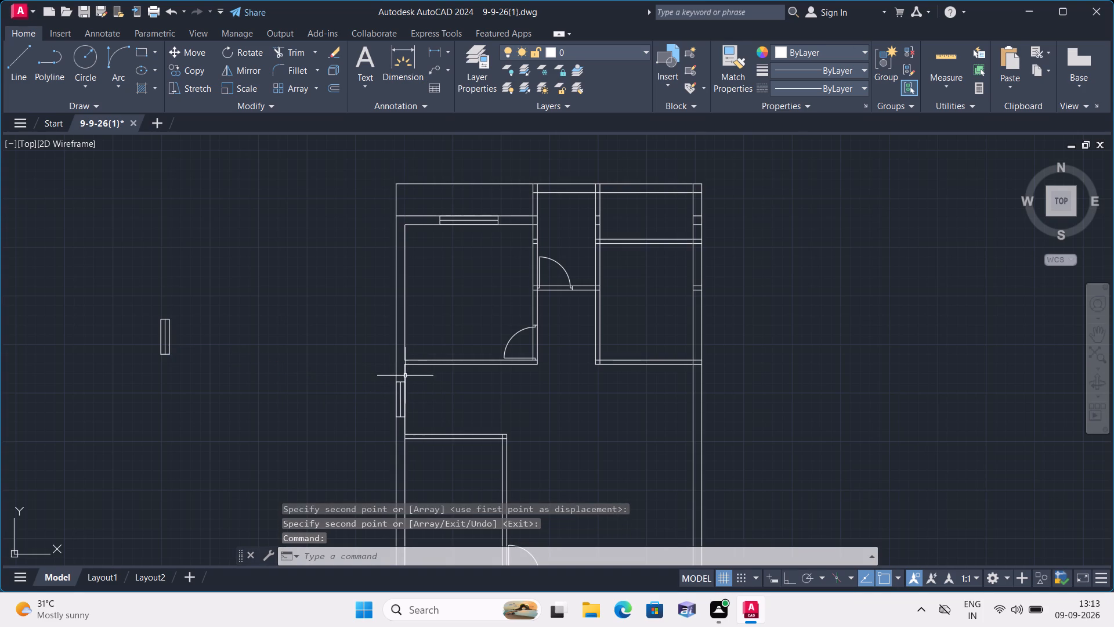
Delete the guide line along the west wall's inner face.
click(405, 376)
key(Delete)
Draw a guide line southward along the east wall's inner face, starting at the underside of the northeast room's south wall.
middle_drag(449, 428, 408, 383)
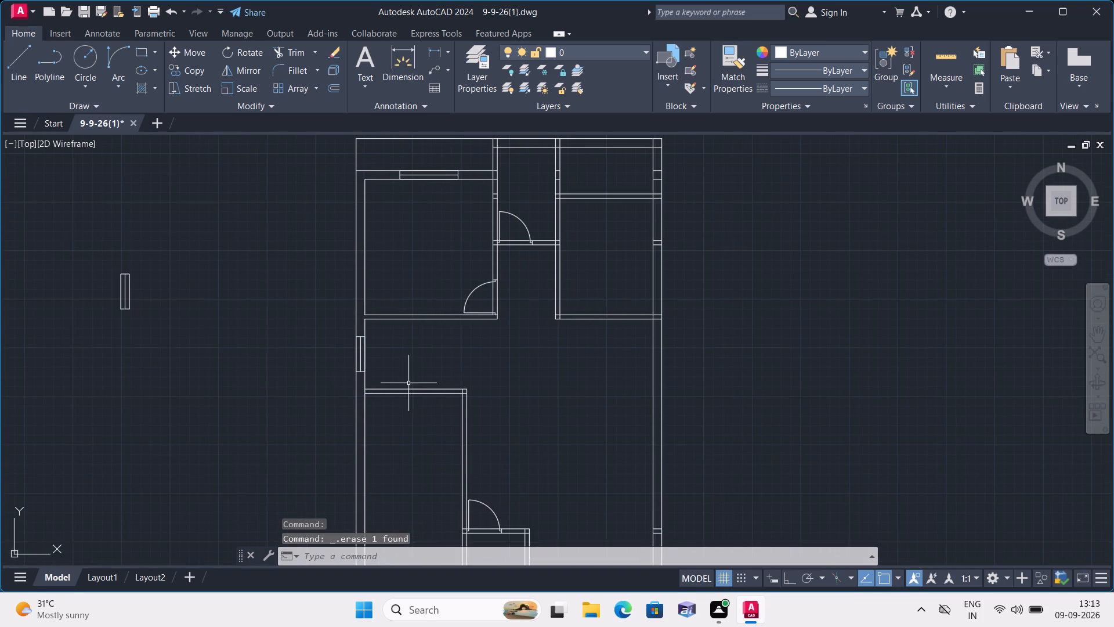
key(l)
key(space)
scroll(653, 323, up, 2)
click(650, 313)
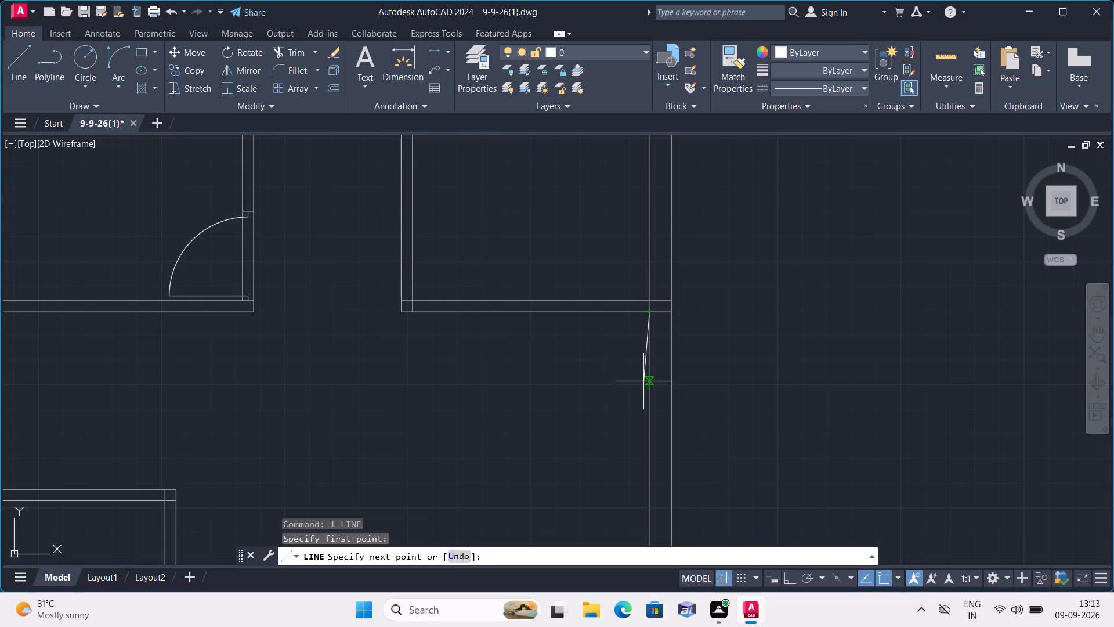
click(650, 464)
key(space)
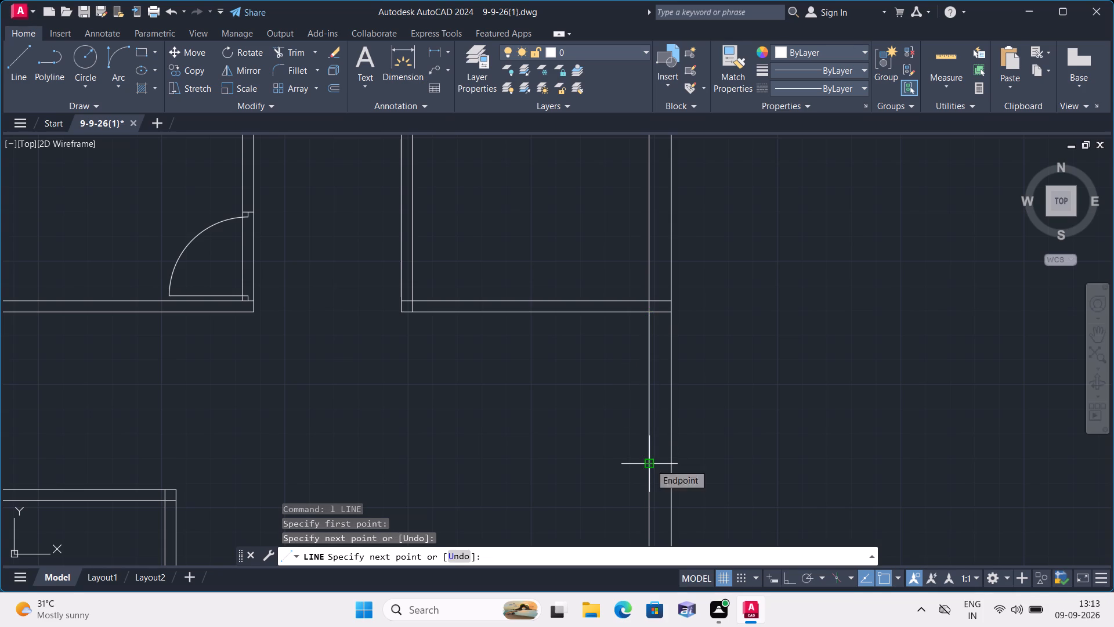
scroll(364, 348, down, 1)
scroll(444, 348, down, 1)
middle_drag(113, 325, 240, 377)
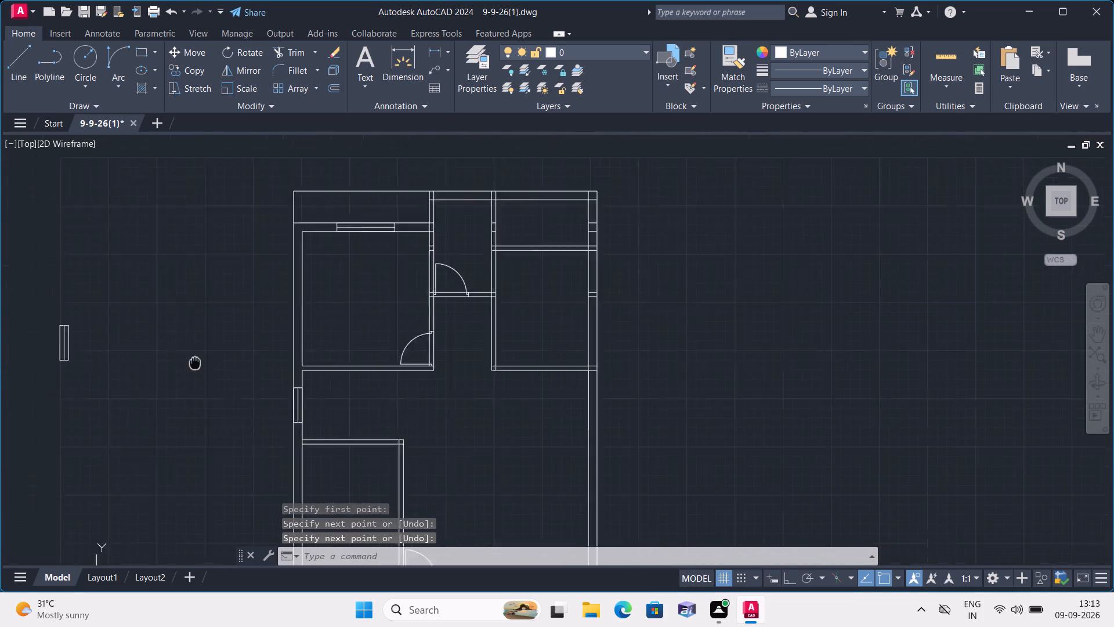
Move the vertical 3' window symbol from outside the plan by its west side's midpoint onto the east wall's inner face, south of the northeast room.
middle_drag(240, 377, 334, 401)
drag(164, 349, 215, 427)
click(262, 446)
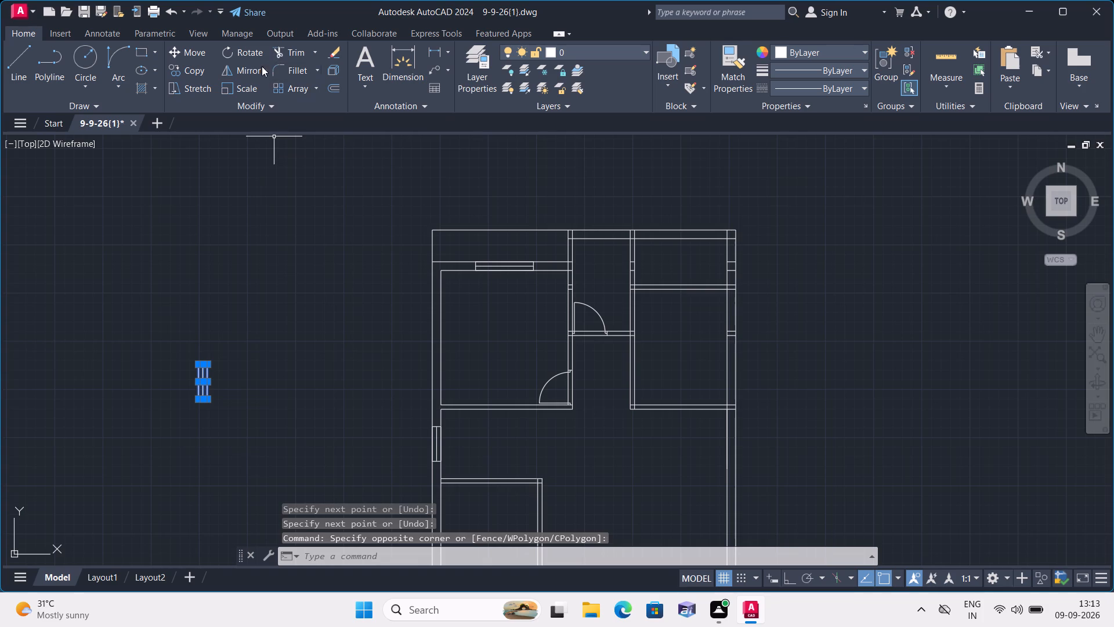
click(195, 67)
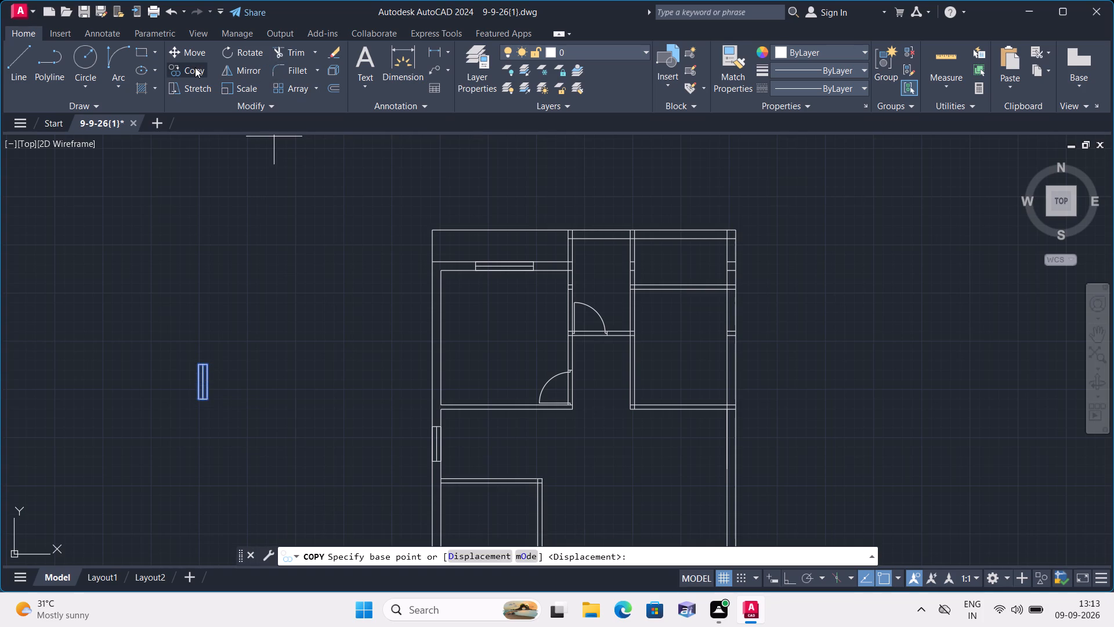
key(Escape)
drag(153, 331, 167, 349)
drag(277, 458, 277, 452)
click(172, 49)
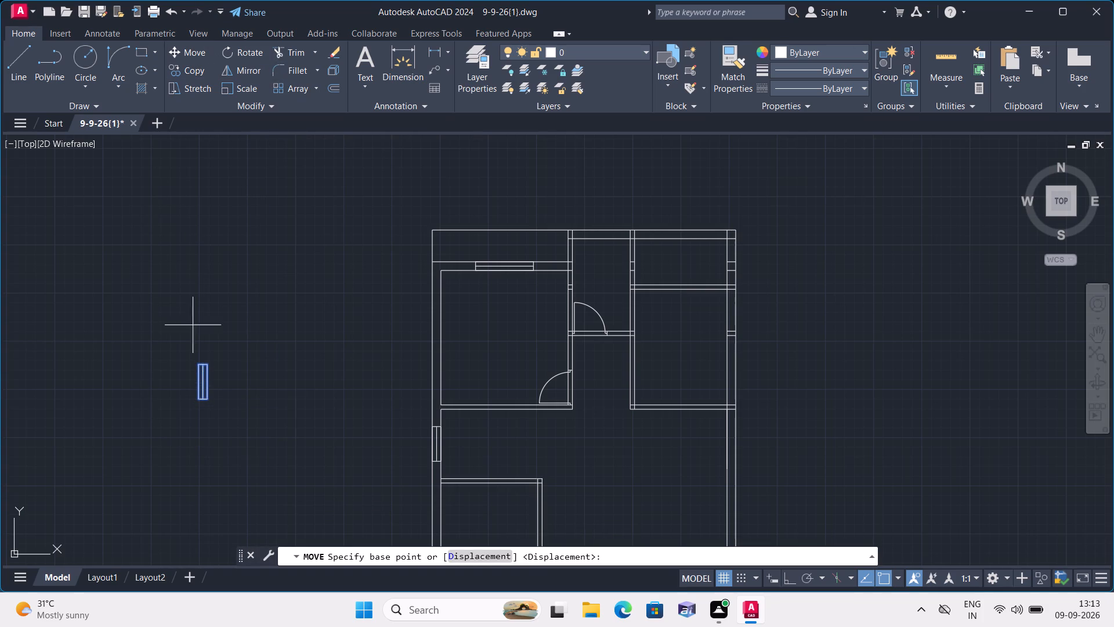
click(198, 383)
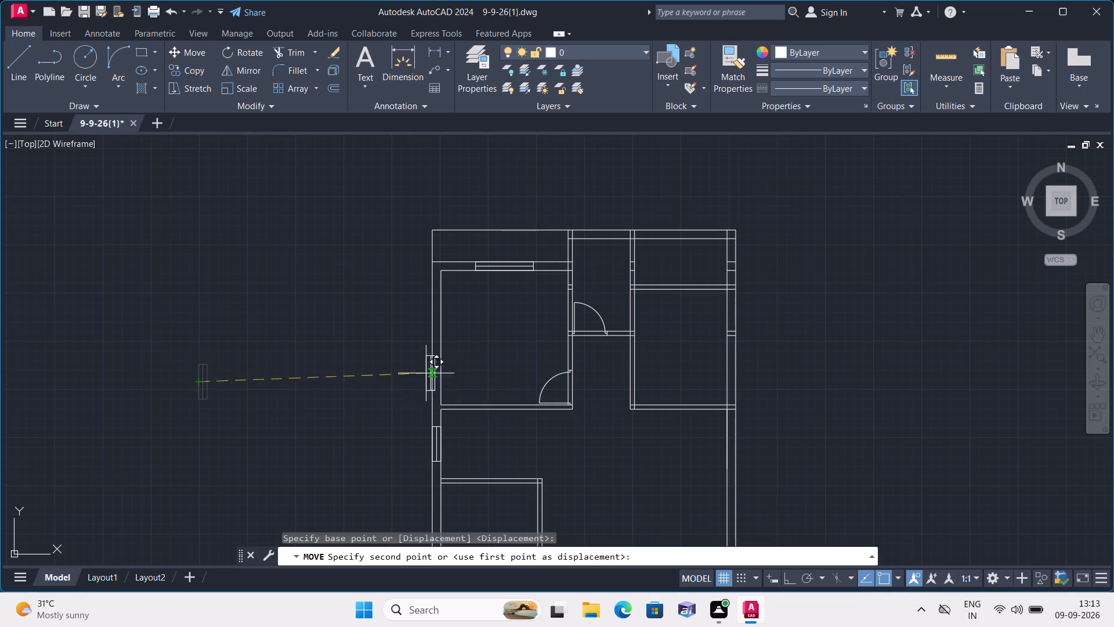
middle_drag(678, 474, 613, 416)
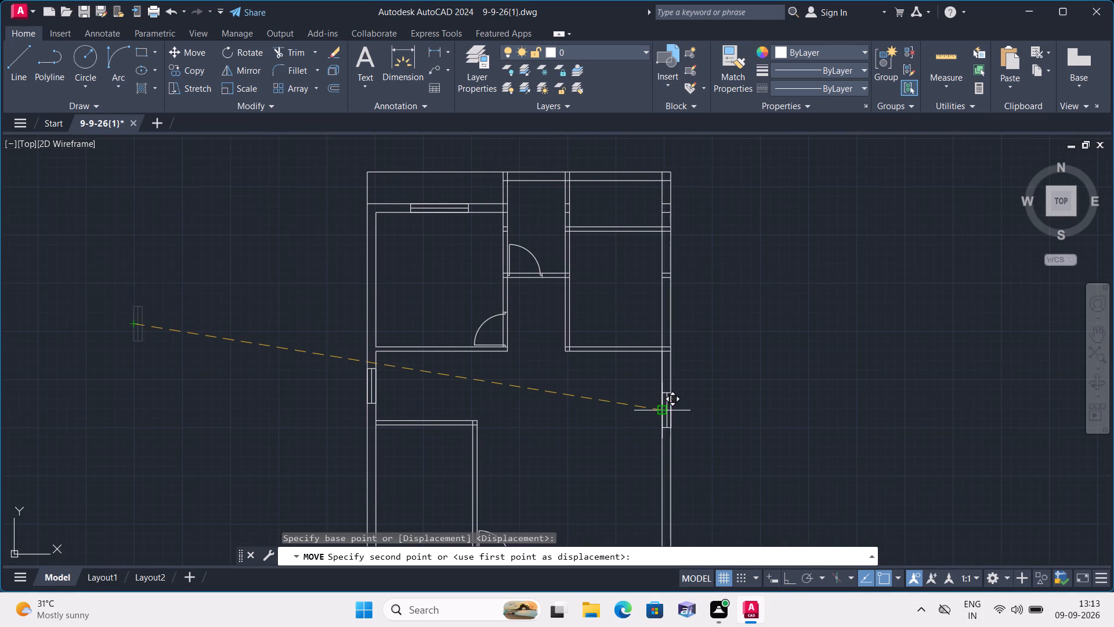
click(661, 423)
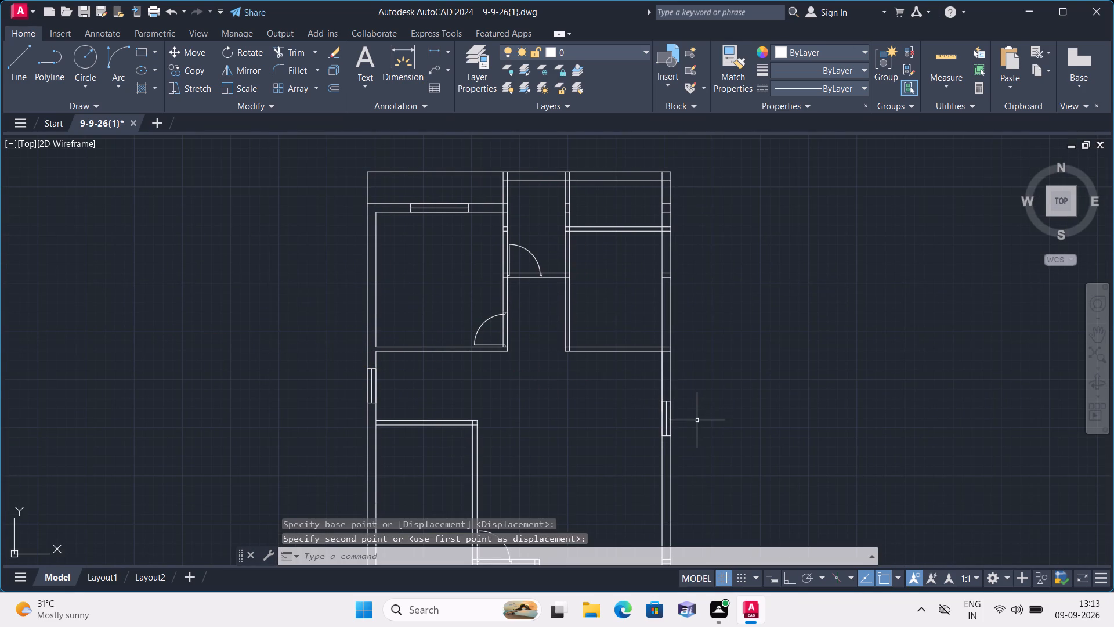
Delete the guide line along the east wall's inner face below the northeast room's south wall.
scroll(671, 427, up, 2)
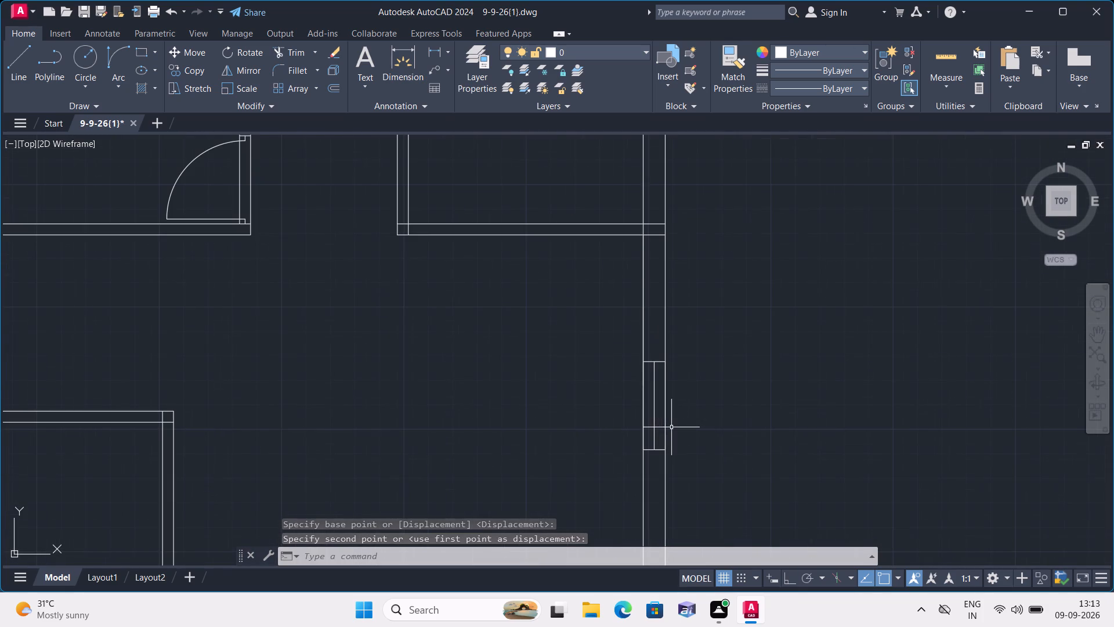
key(Escape)
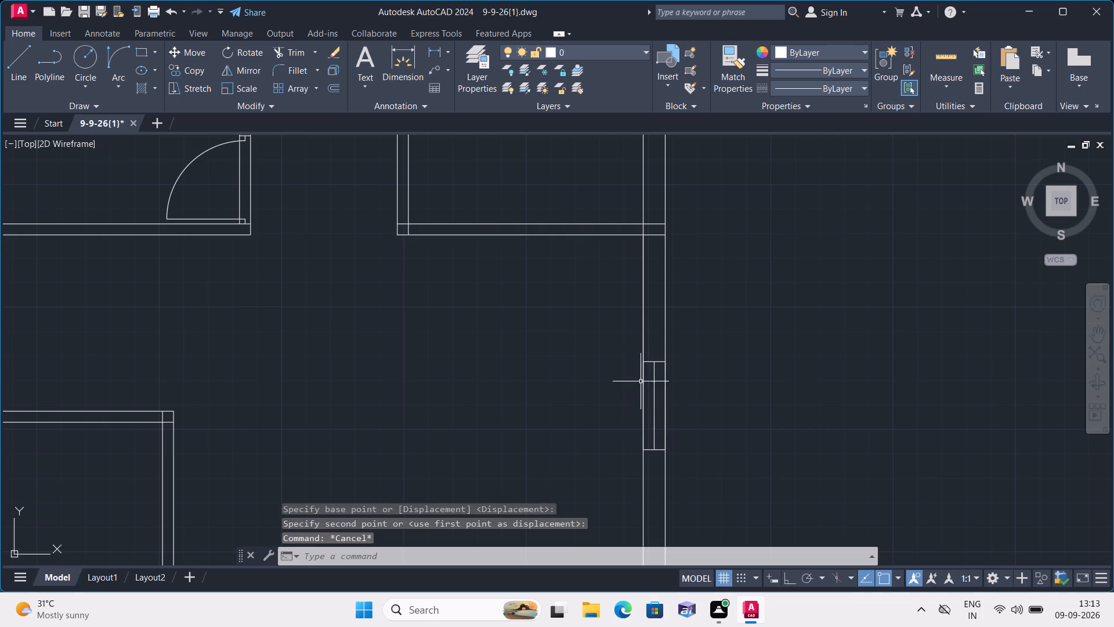
click(646, 361)
click(643, 347)
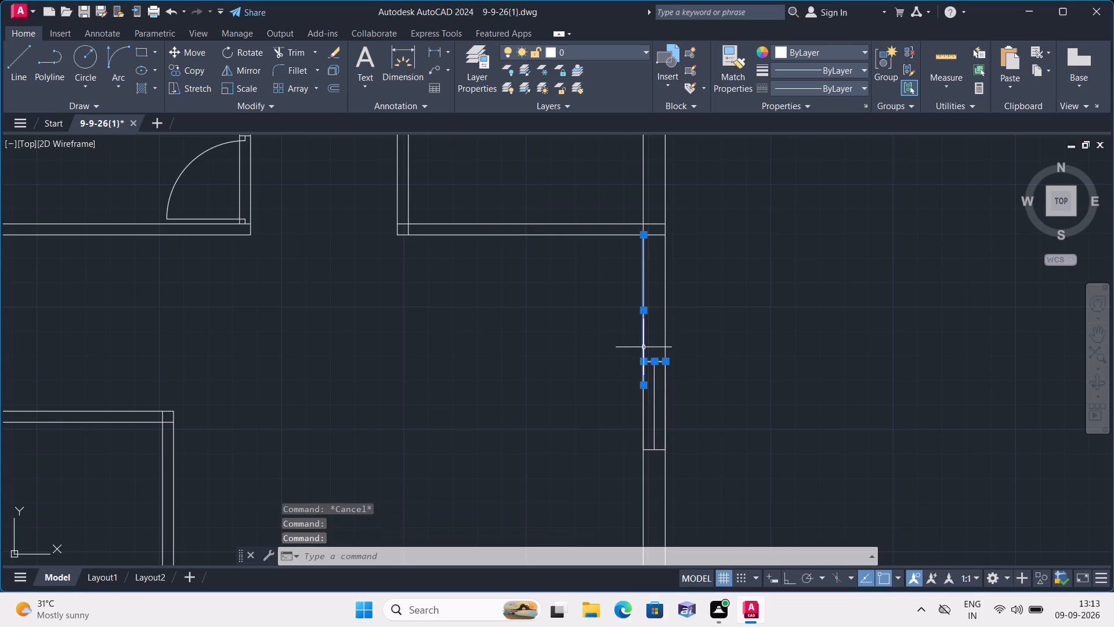
key(Escape)
click(643, 348)
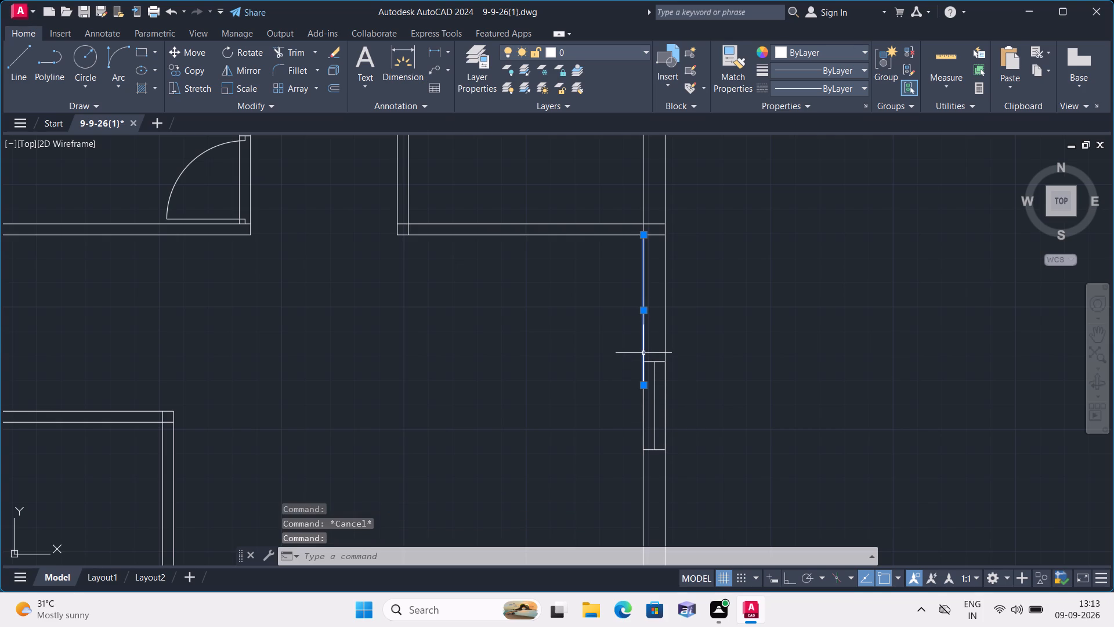
key(Delete)
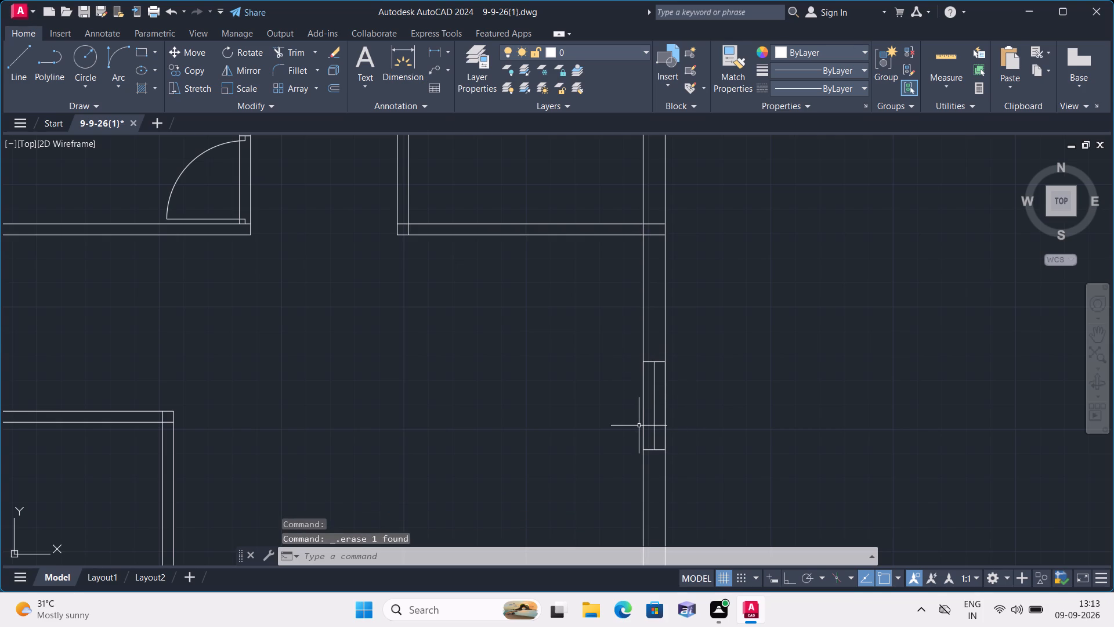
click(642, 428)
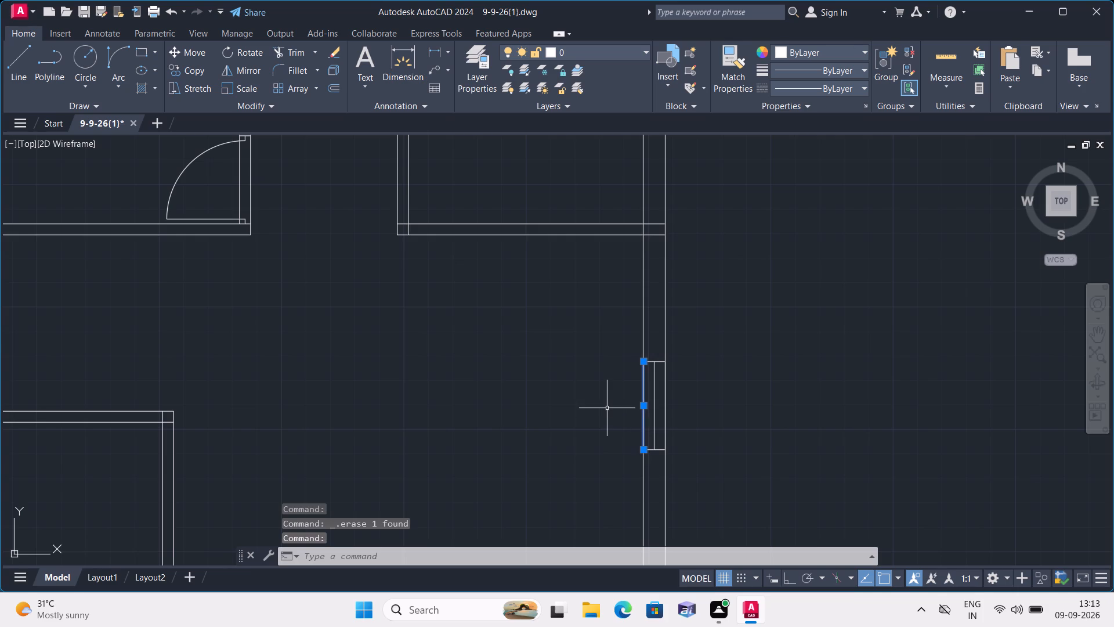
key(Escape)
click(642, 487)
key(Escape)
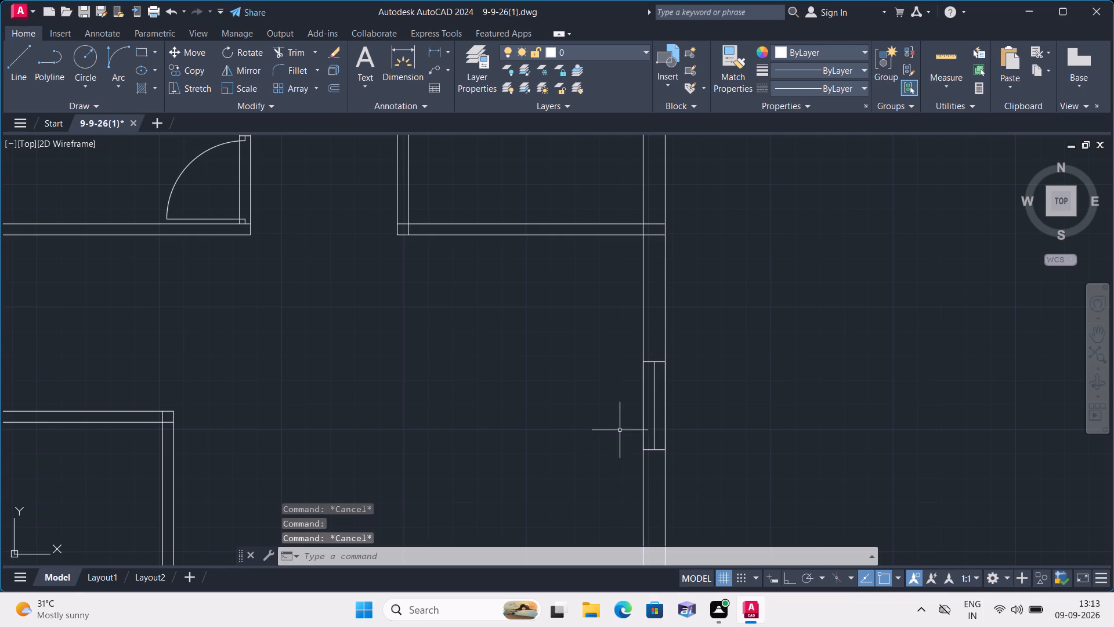
Move the east wall's window symbol northward along the wall by its west side's midpoint, to roughly opposite the west wall's window.
click(643, 405)
click(655, 358)
double_click(658, 363)
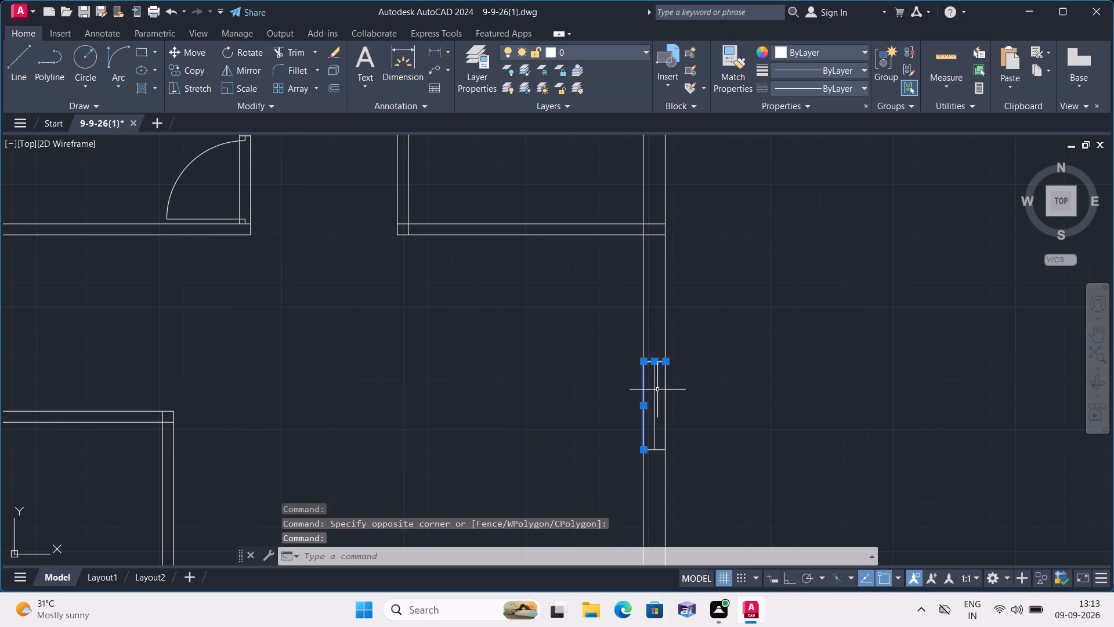
click(656, 388)
click(665, 392)
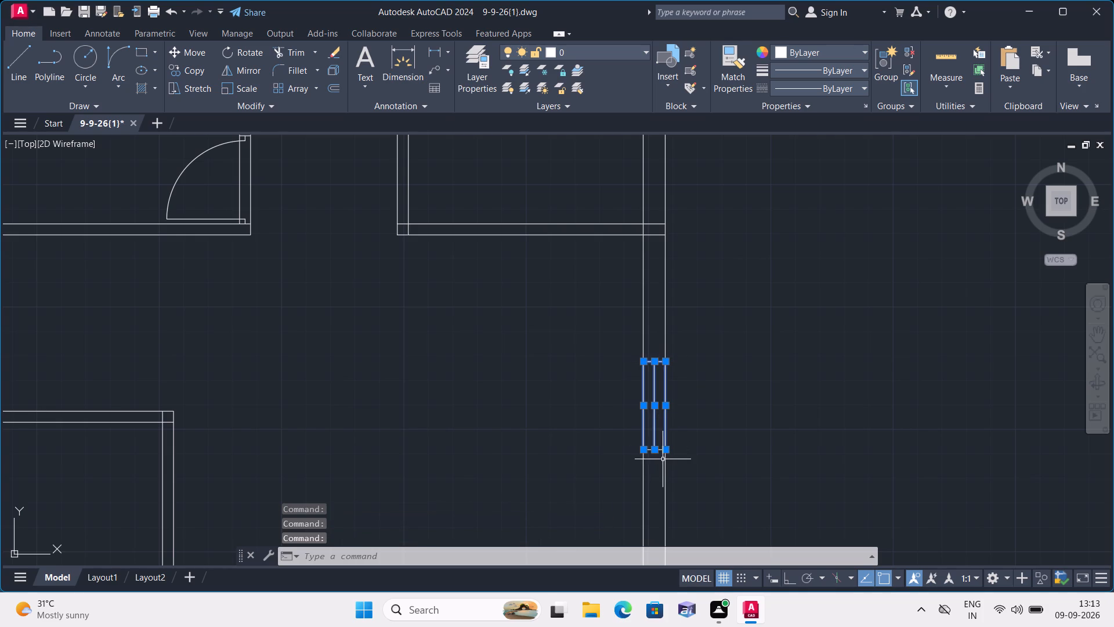
scroll(660, 462, up, 3)
click(663, 420)
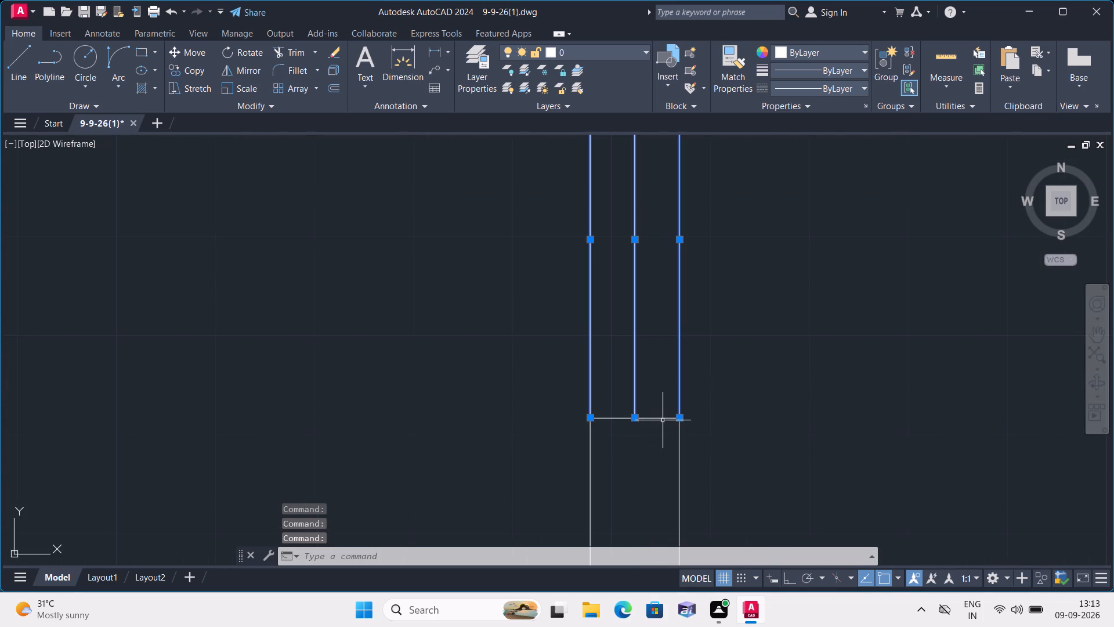
click(175, 53)
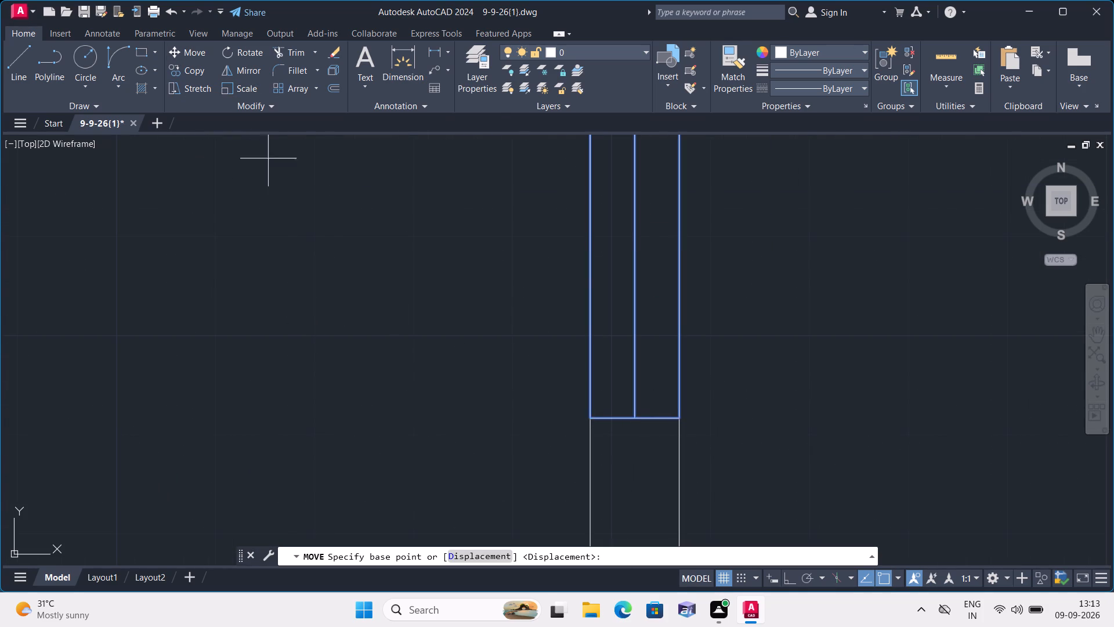
scroll(393, 208, down, 1)
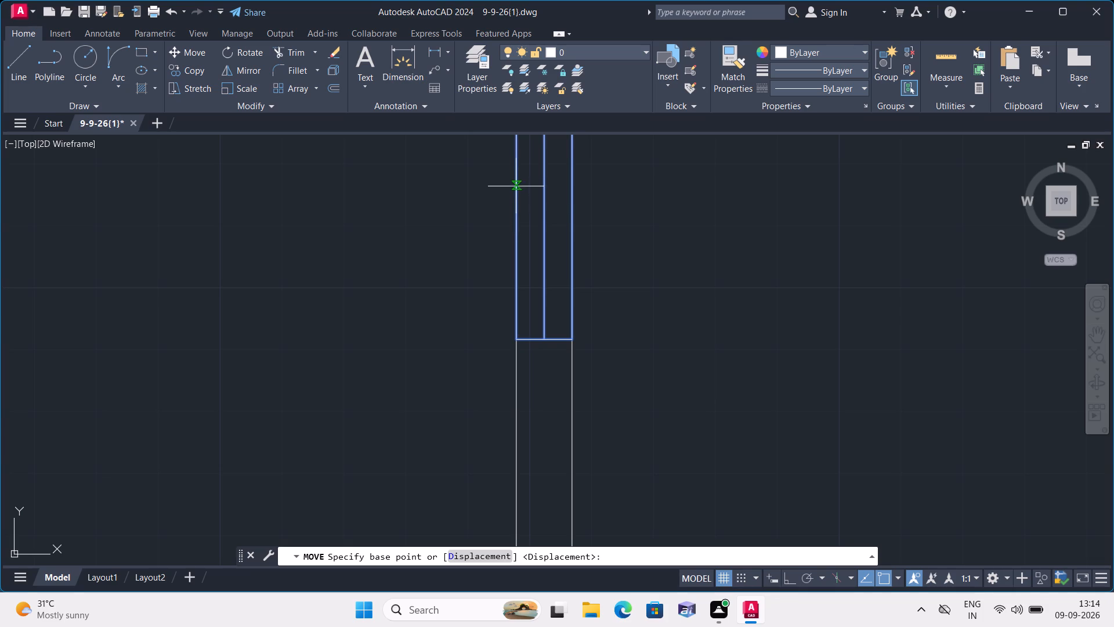
scroll(515, 222, down, 1)
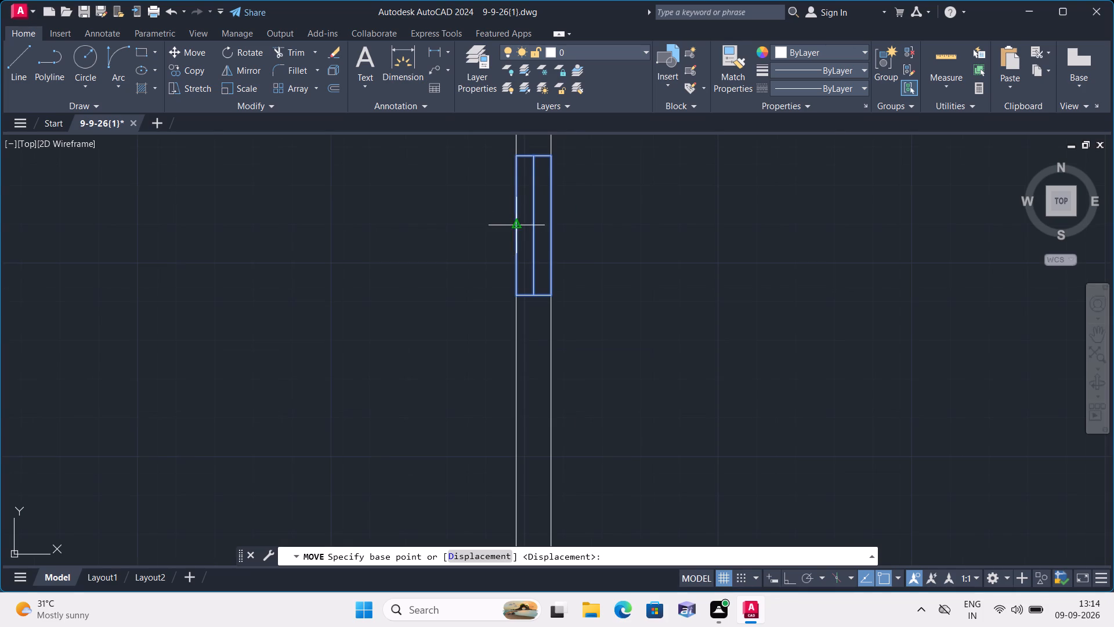
click(513, 224)
middle_drag(513, 224, 556, 345)
scroll(551, 289, down, 2)
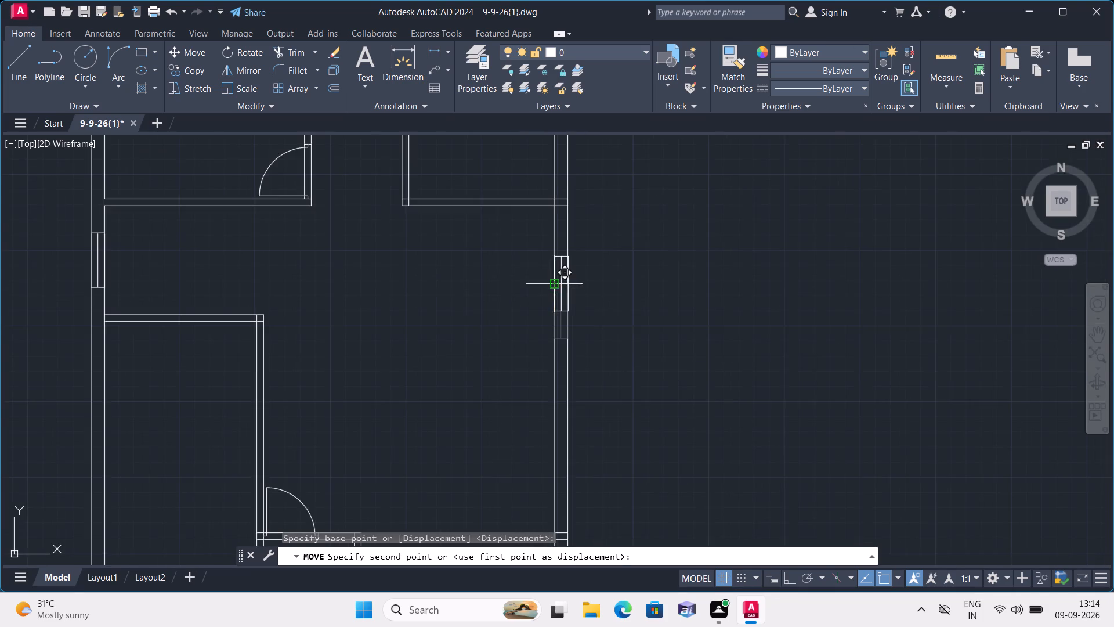
middle_drag(554, 298, 580, 358)
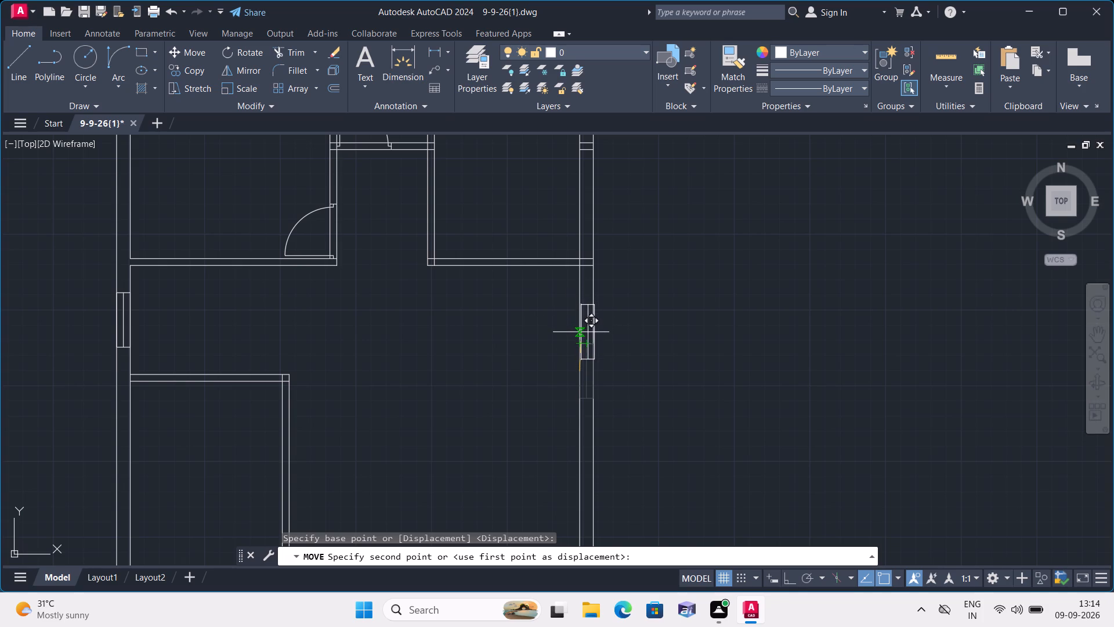
click(580, 333)
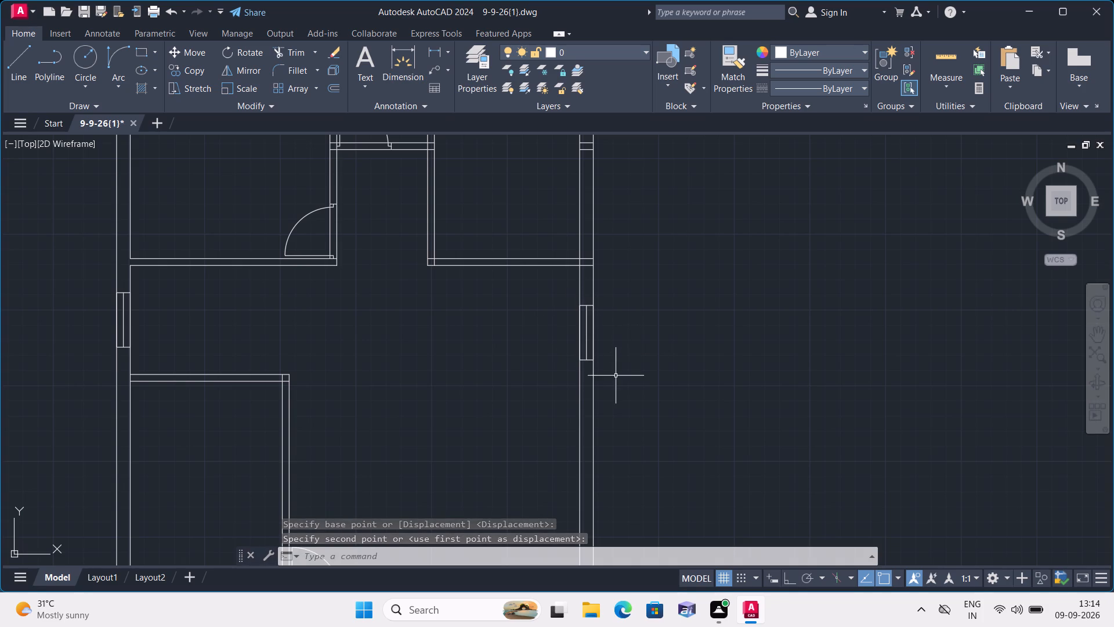
Trim the overlapping wall lines within the north wall's thickness at both upper corners of the small north-central room.
scroll(523, 430, down, 1)
middle_drag(521, 430, 528, 275)
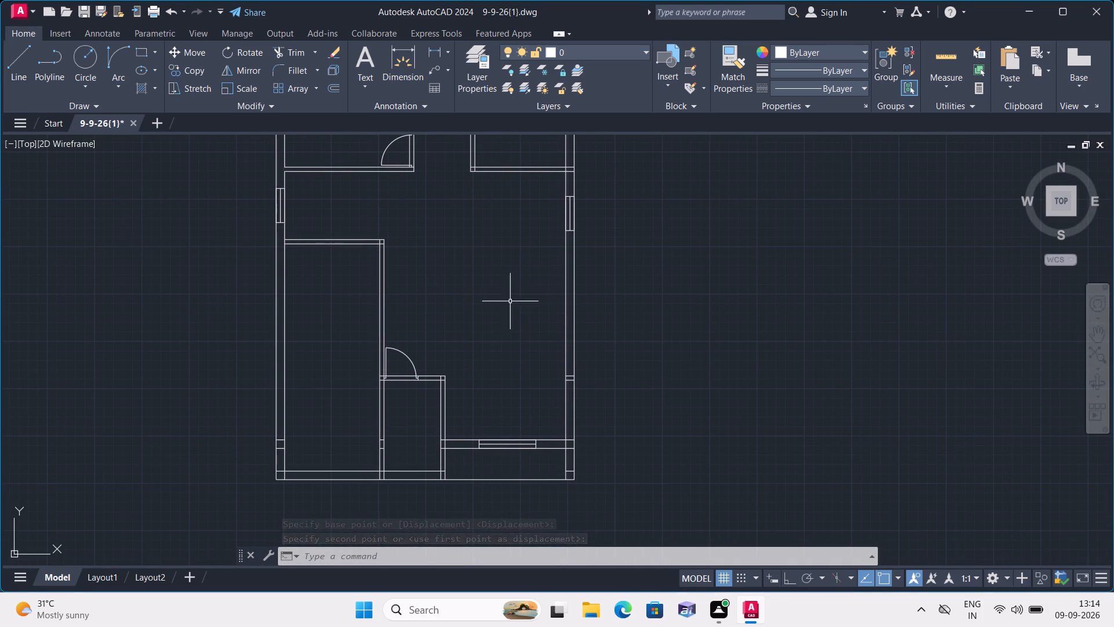
middle_click(508, 314)
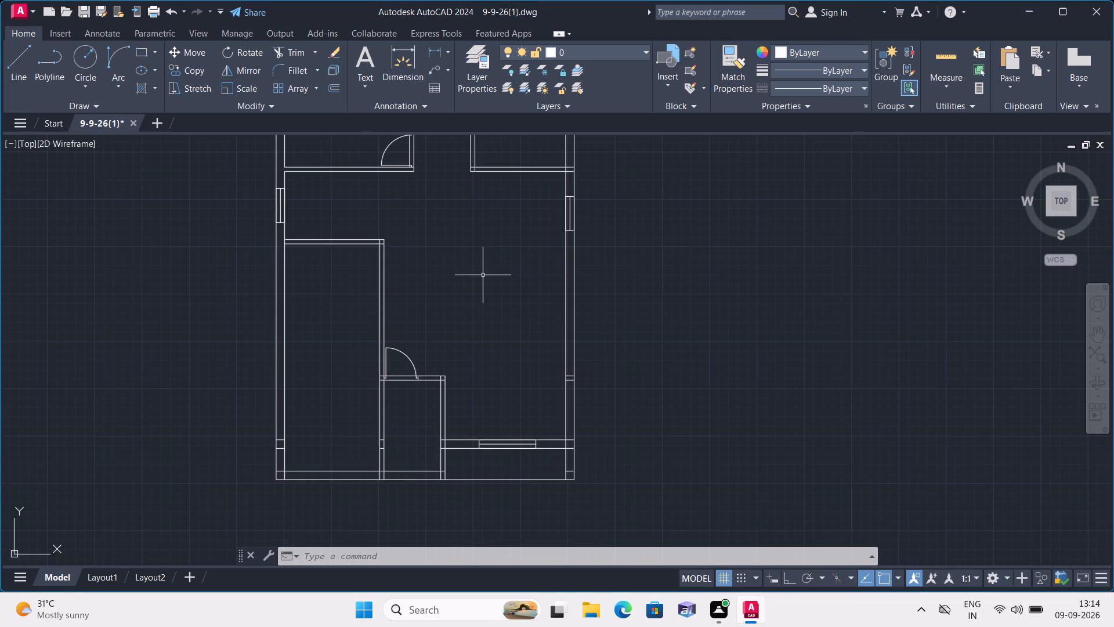
middle_drag(483, 273, 502, 308)
scroll(490, 278, down, 1)
middle_drag(490, 272, 508, 384)
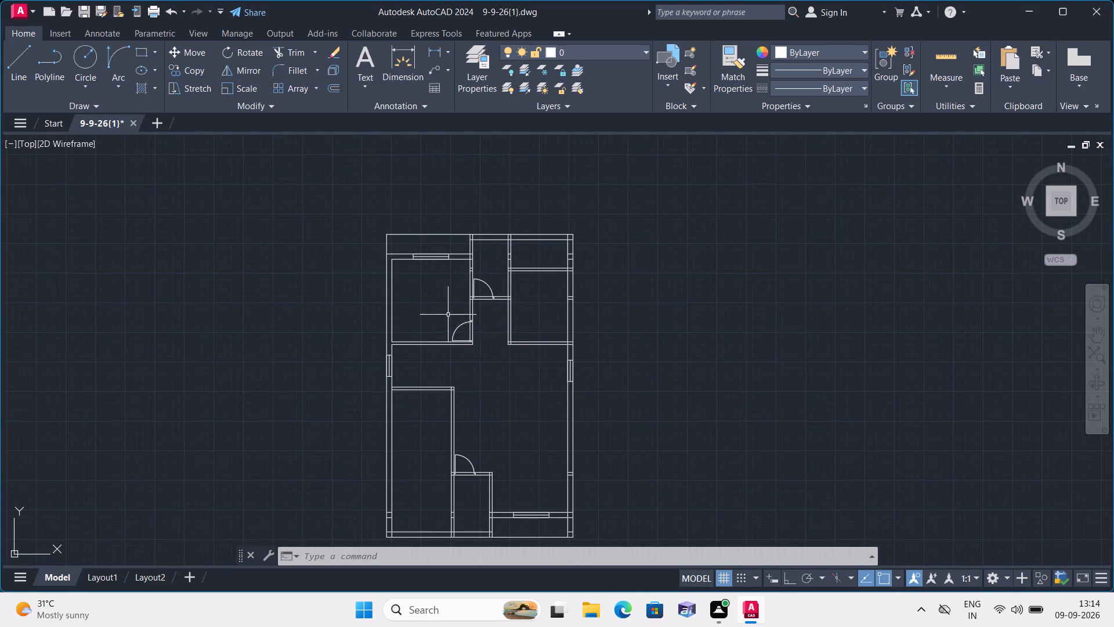
scroll(446, 304, up, 2)
key(t)
text(rim)
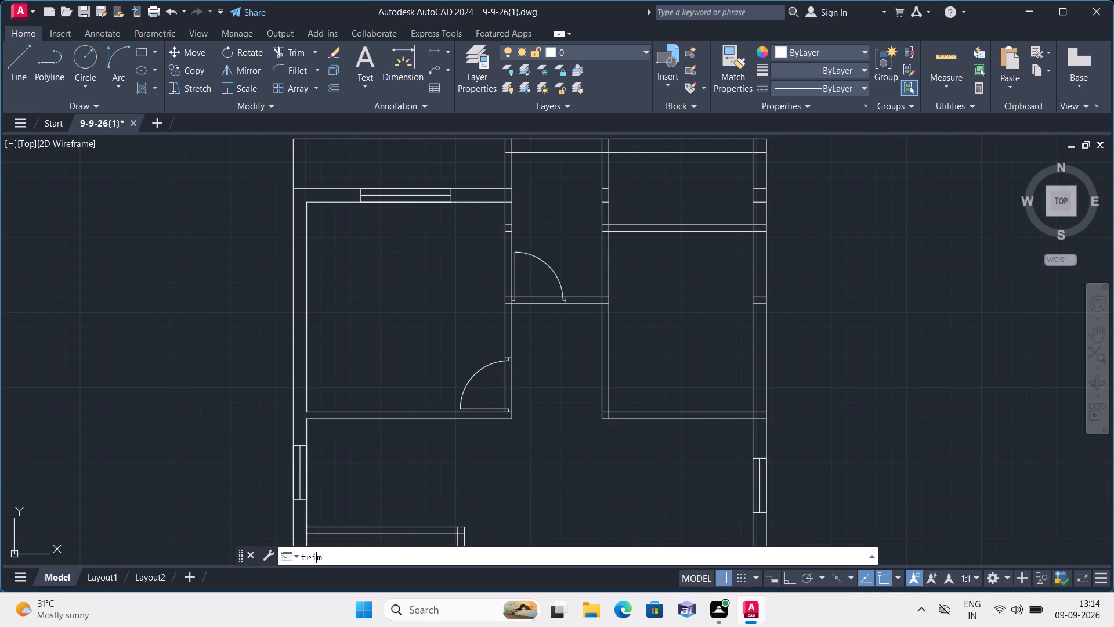
key(space)
scroll(443, 273, up, 1)
middle_drag(443, 273, 455, 298)
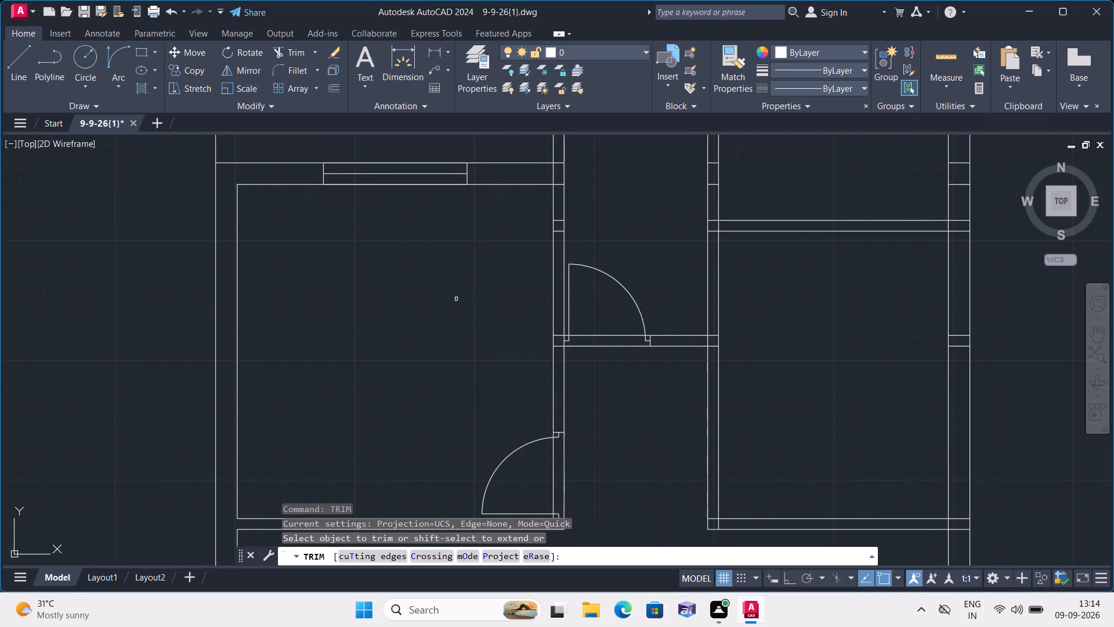
scroll(413, 225, down, 1)
middle_drag(429, 247, 415, 324)
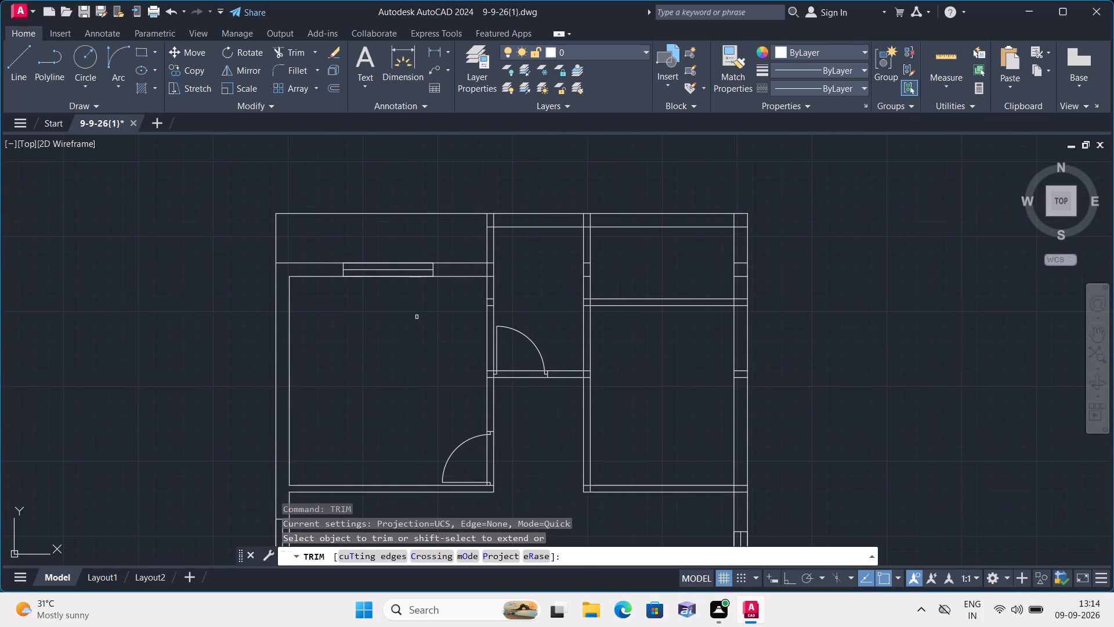
scroll(544, 213, up, 1)
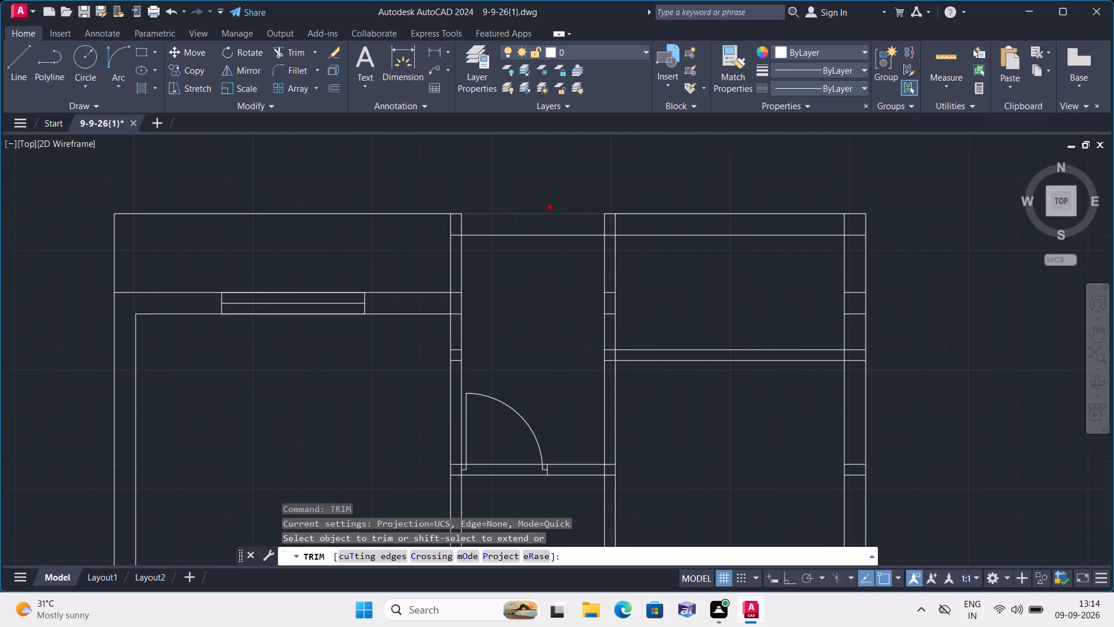
scroll(478, 229, up, 1)
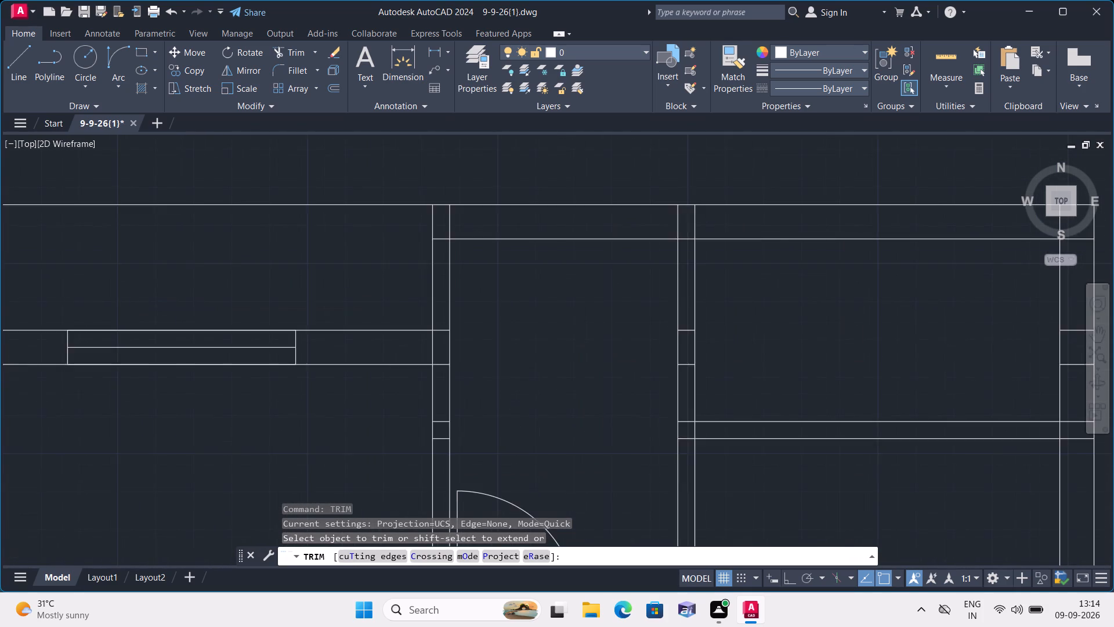
scroll(478, 229, up, 1)
click(420, 245)
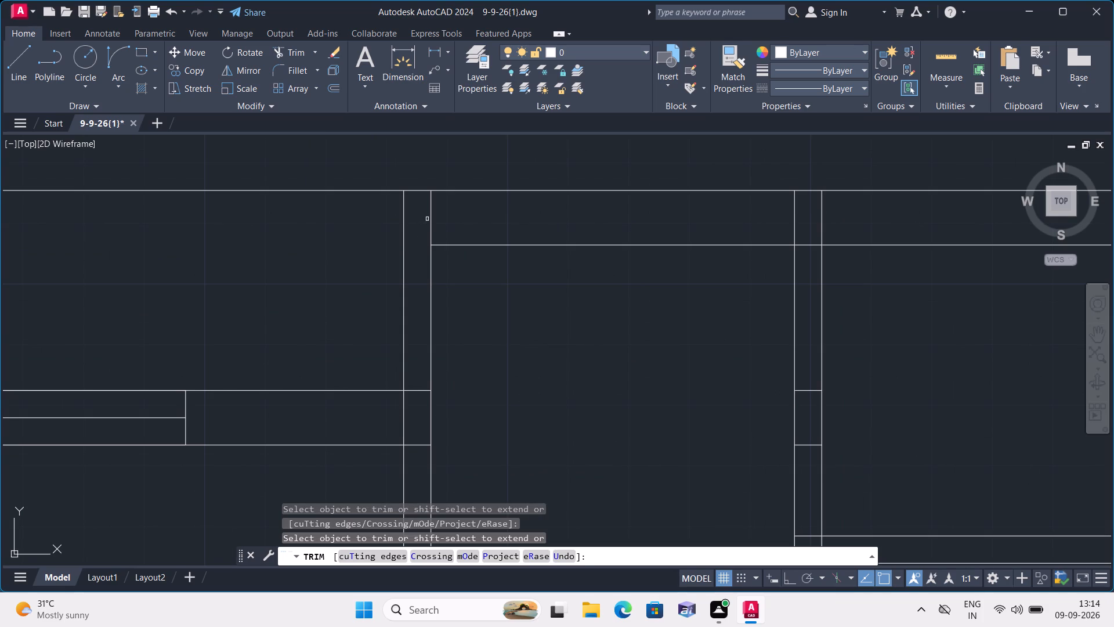
click(429, 218)
scroll(473, 227, down, 1)
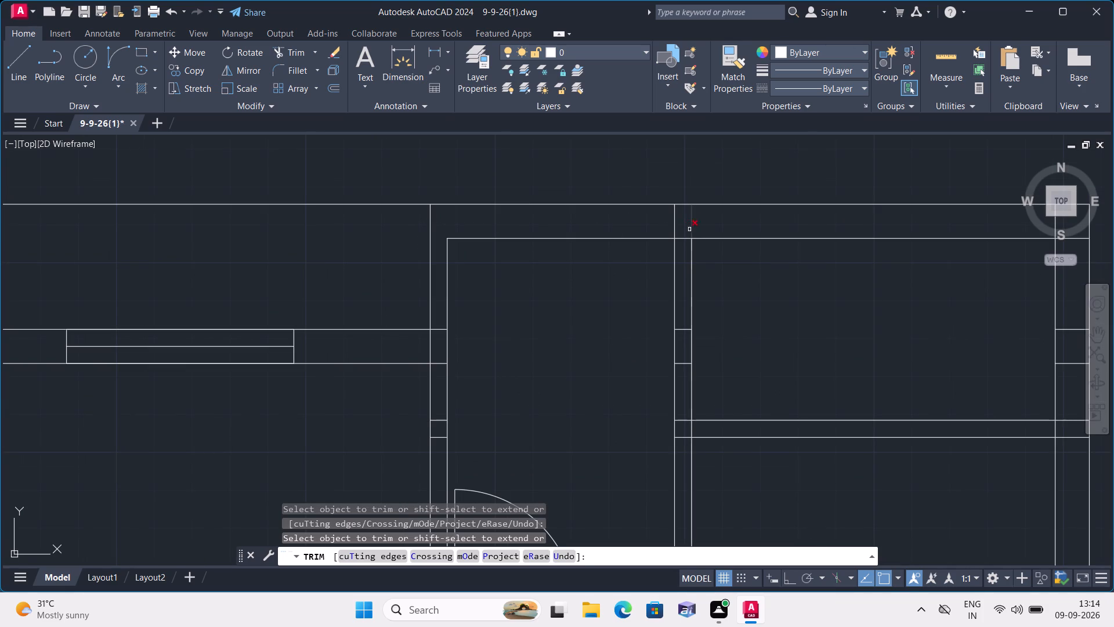
click(673, 227)
scroll(673, 228, down, 1)
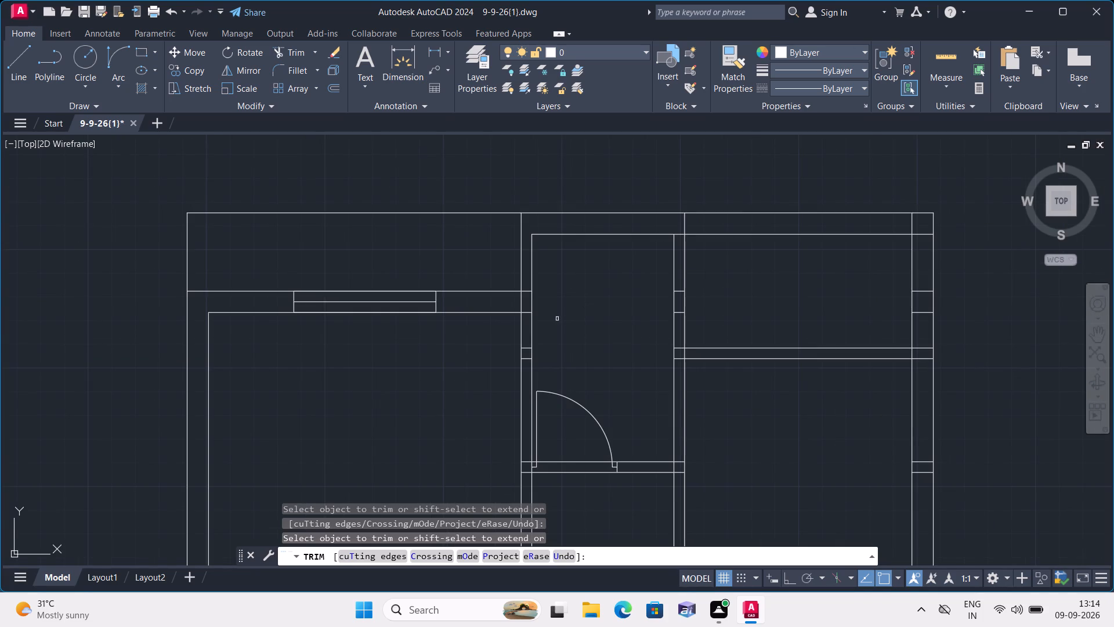
Trim the overlapping lines where the northwest room's north wall meets the north-central room's west wall, including the short cross lines just south of the junction.
scroll(526, 293, up, 1)
click(530, 281)
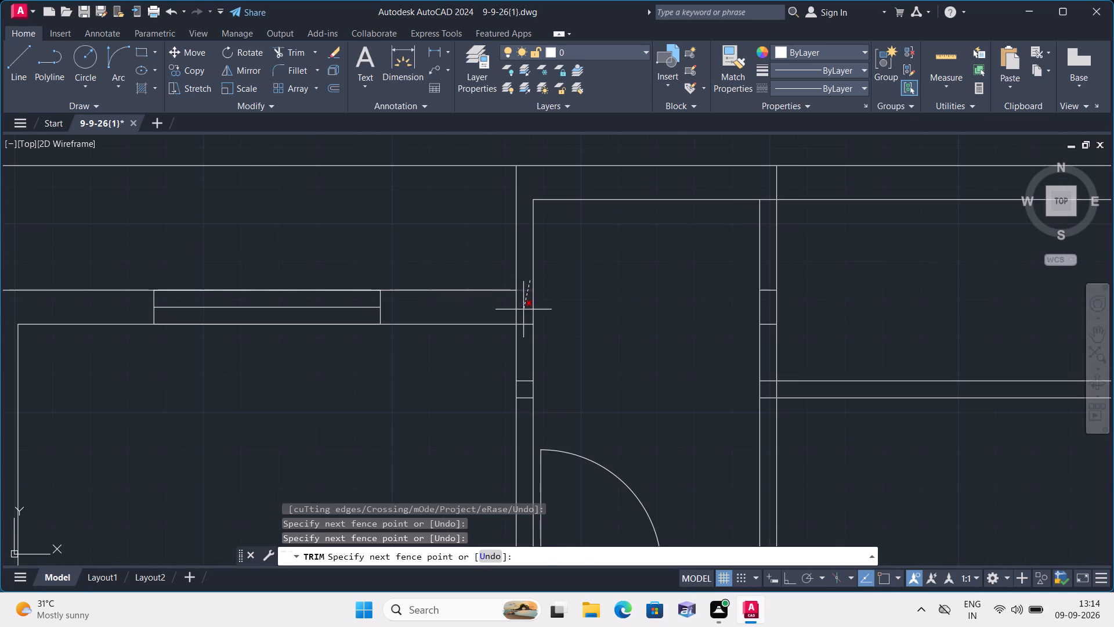
click(523, 310)
click(504, 309)
click(519, 308)
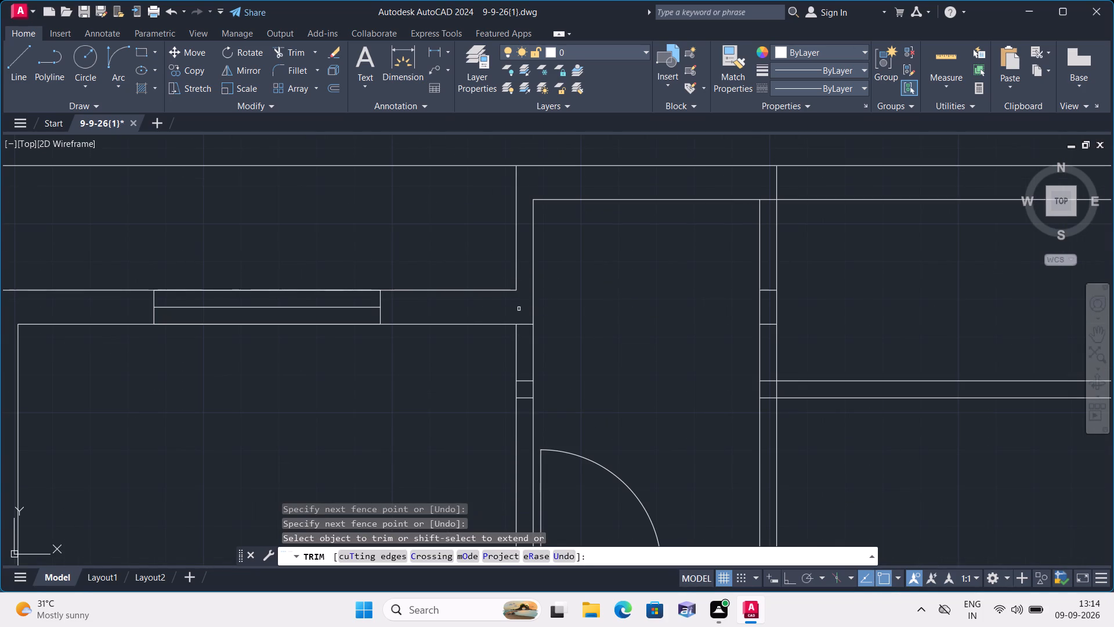
scroll(515, 309, down, 1)
middle_drag(512, 308, 523, 265)
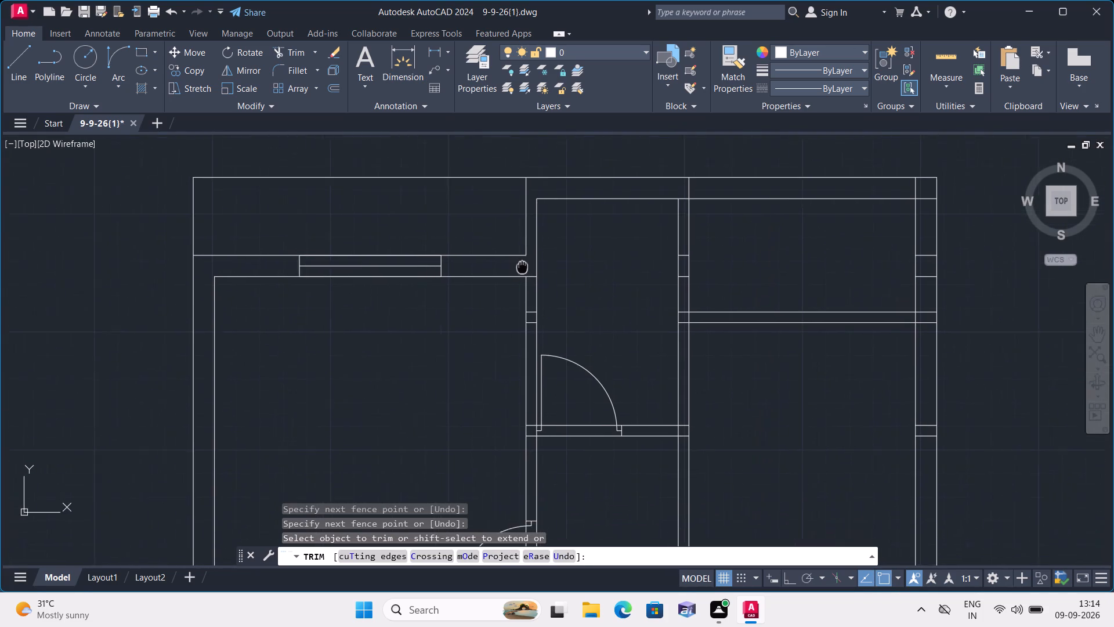
middle_drag(523, 265, 529, 250)
scroll(533, 263, up, 2)
click(542, 250)
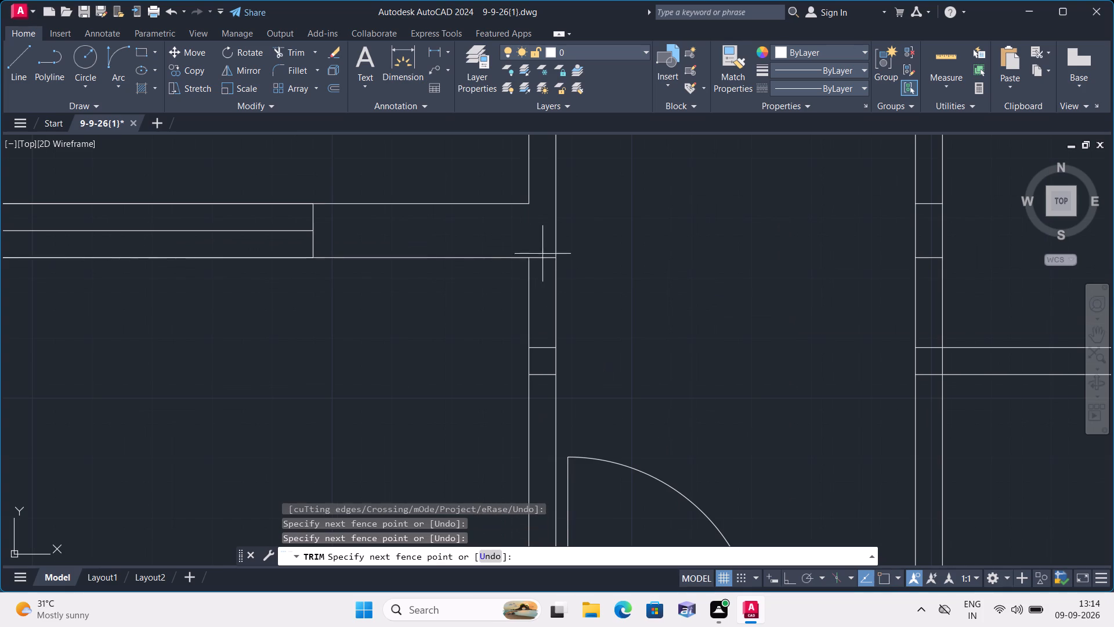
click(548, 387)
Trim the south wall's lines across the north-central room's swing door opening, plus the leftover pieces at the west wall junction and both door jambs.
scroll(548, 388, down, 1)
middle_drag(548, 388, 544, 269)
scroll(540, 355, up, 1)
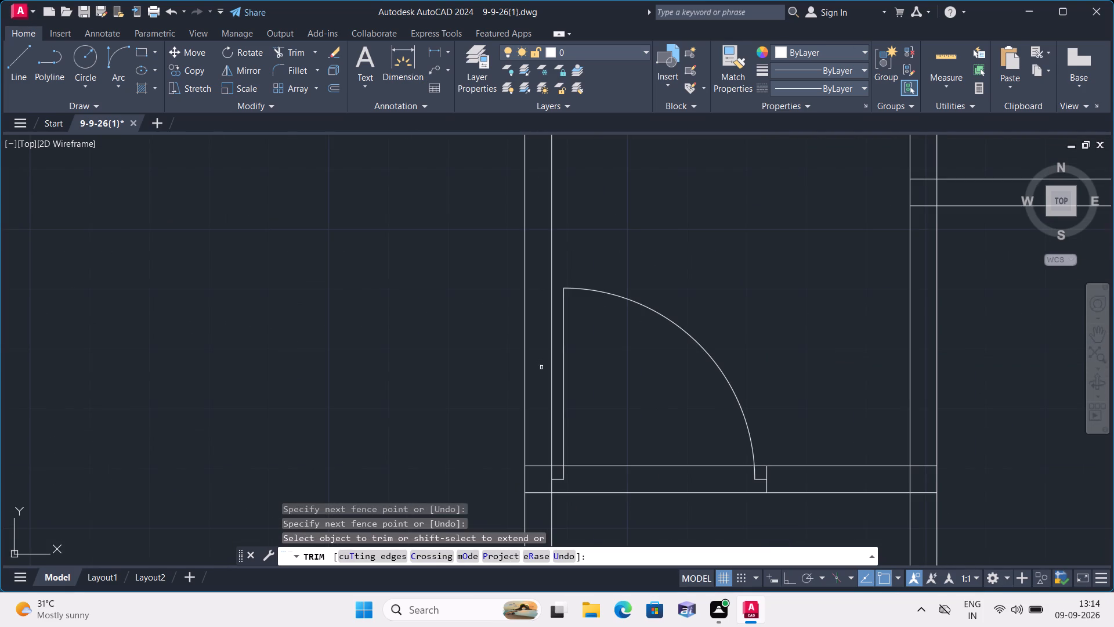
drag(535, 460, 534, 470)
click(533, 537)
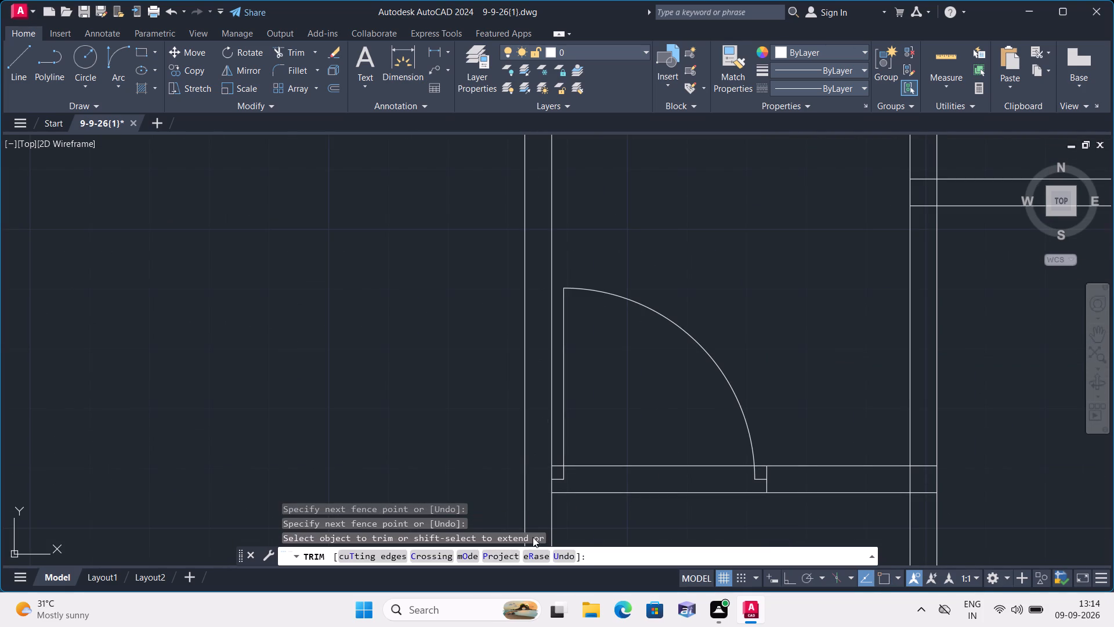
click(556, 466)
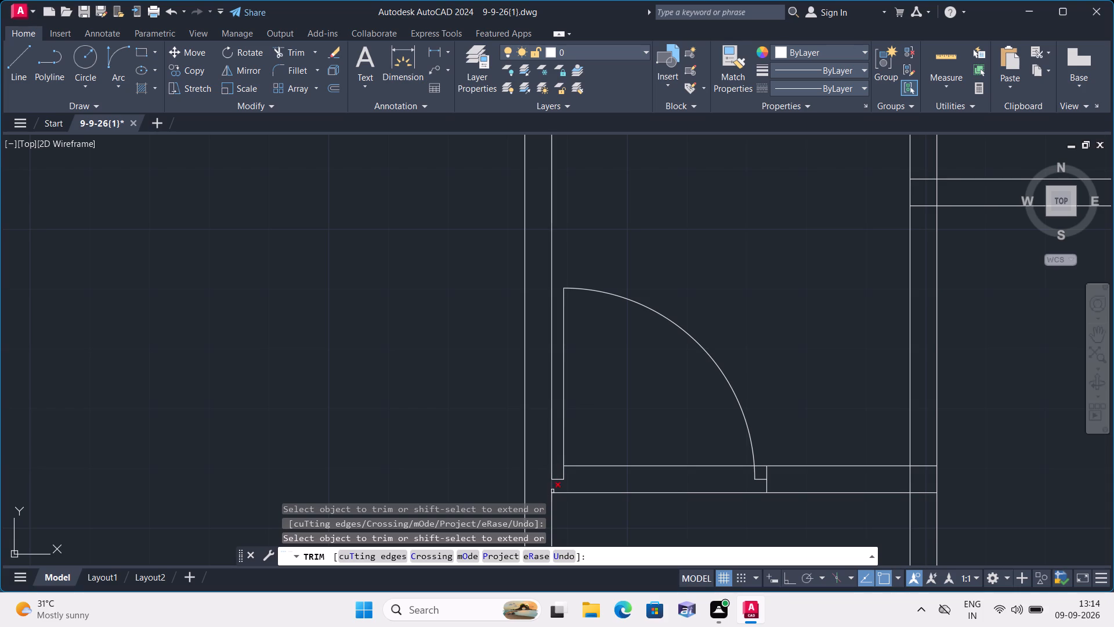
click(611, 442)
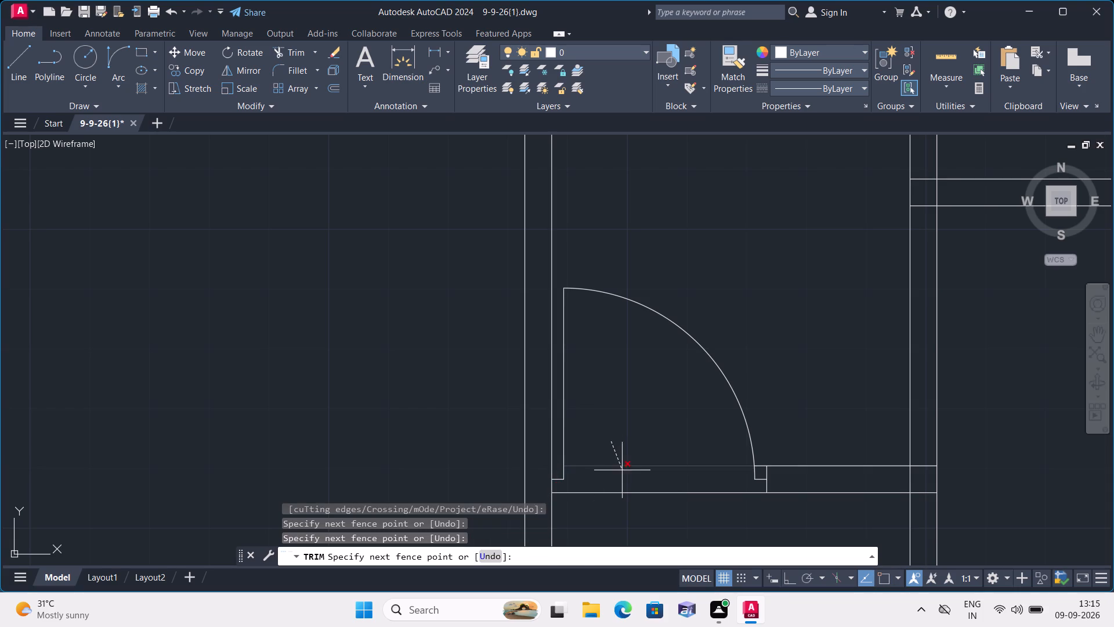
click(623, 469)
click(627, 491)
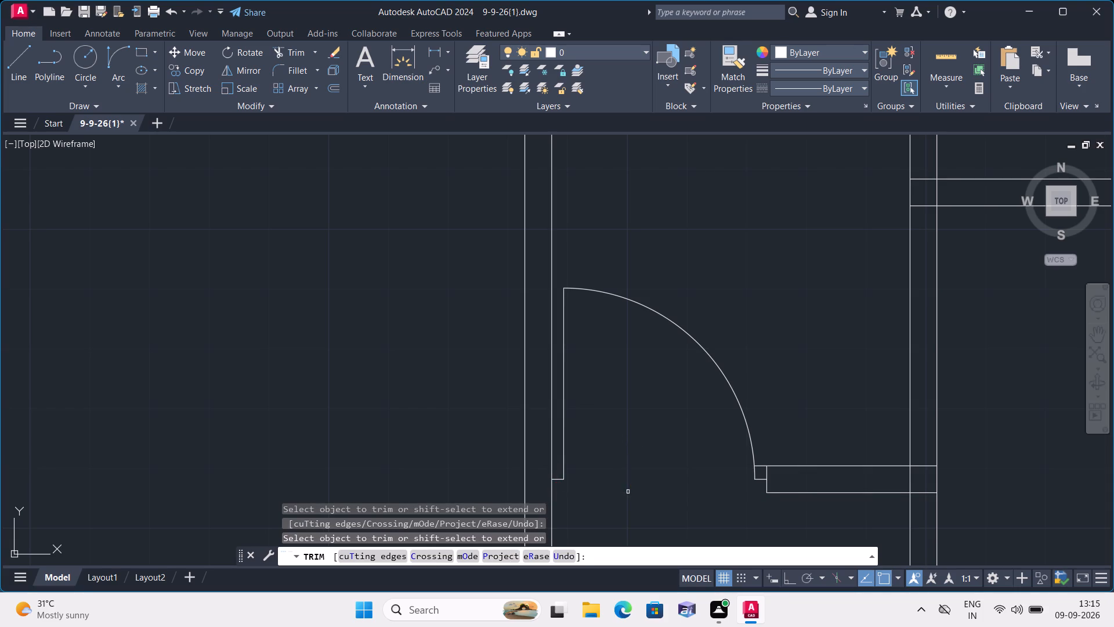
scroll(628, 492, down, 1)
middle_drag(628, 491, 614, 384)
scroll(646, 390, up, 2)
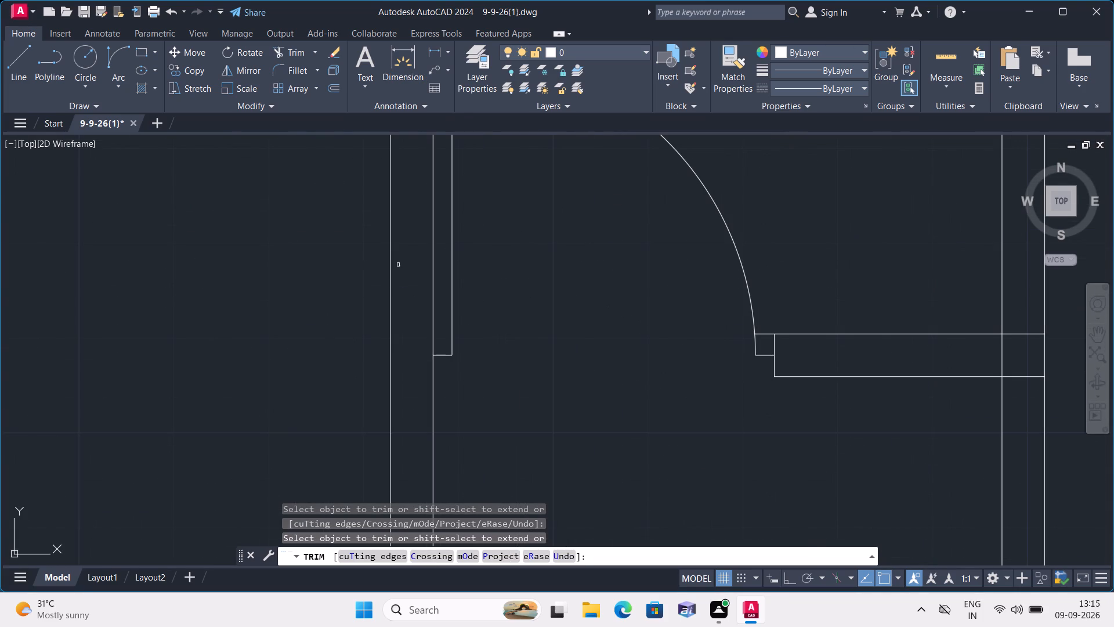
click(768, 332)
Trim the lines crossing the east wall's thickness beside the northeast room, and clear the east wall's junction with that room's south wall.
scroll(770, 348, down, 4)
middle_drag(625, 322, 608, 354)
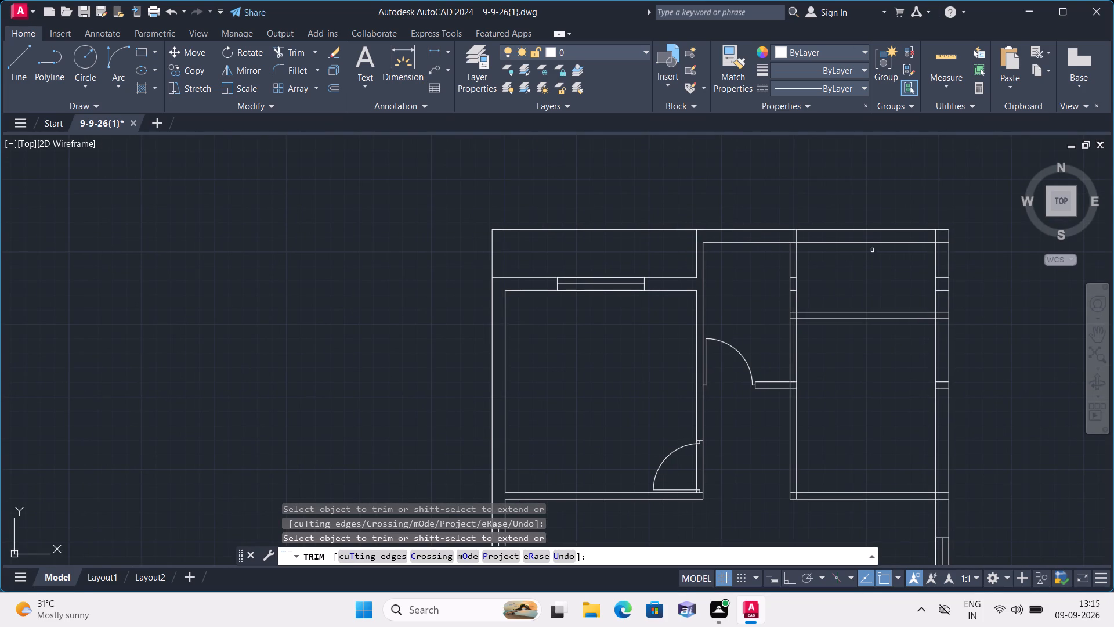
click(941, 241)
click(942, 274)
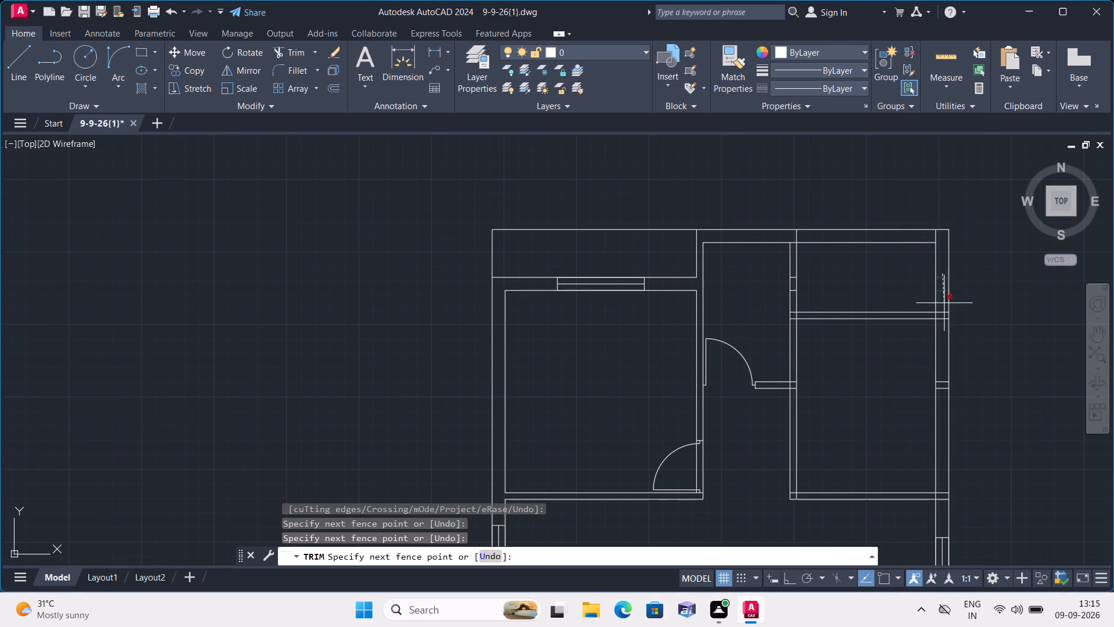
click(944, 300)
scroll(943, 317, up, 2)
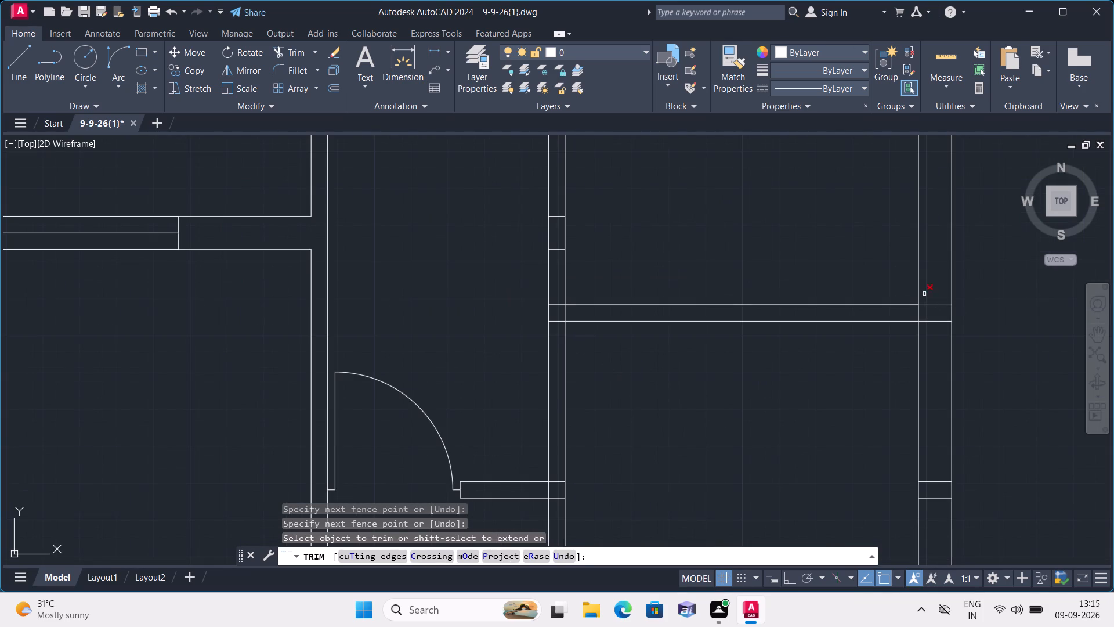
drag(924, 290, 931, 299)
click(943, 349)
click(920, 313)
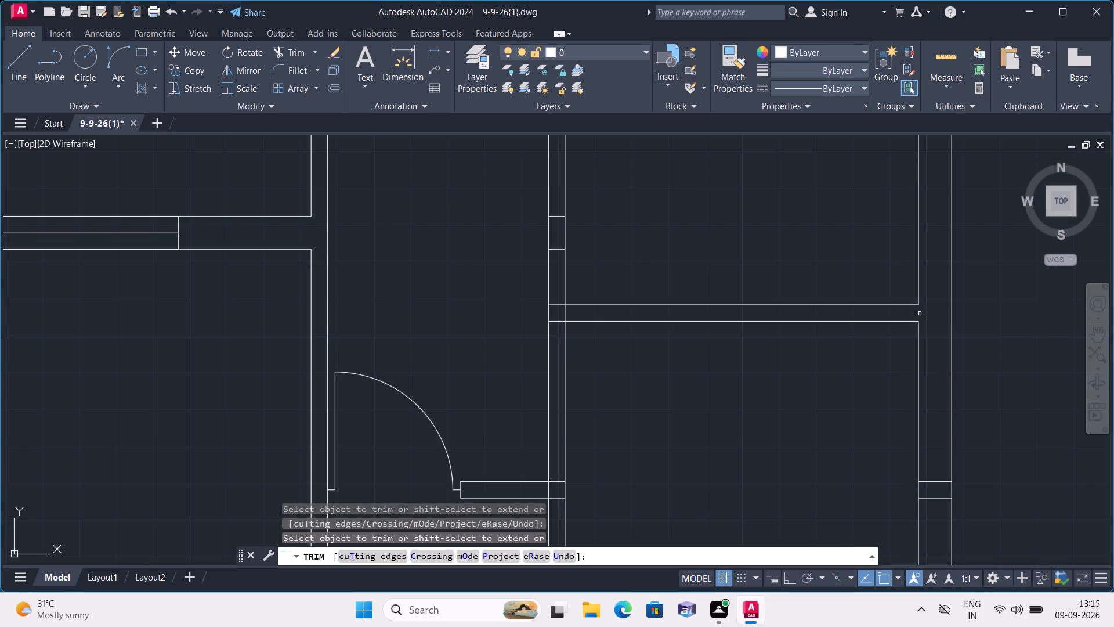
Trim the overlapping lines in the partition west of the northeast room, at its junctions with that room's south wall and the north-central door wall.
click(554, 297)
click(555, 328)
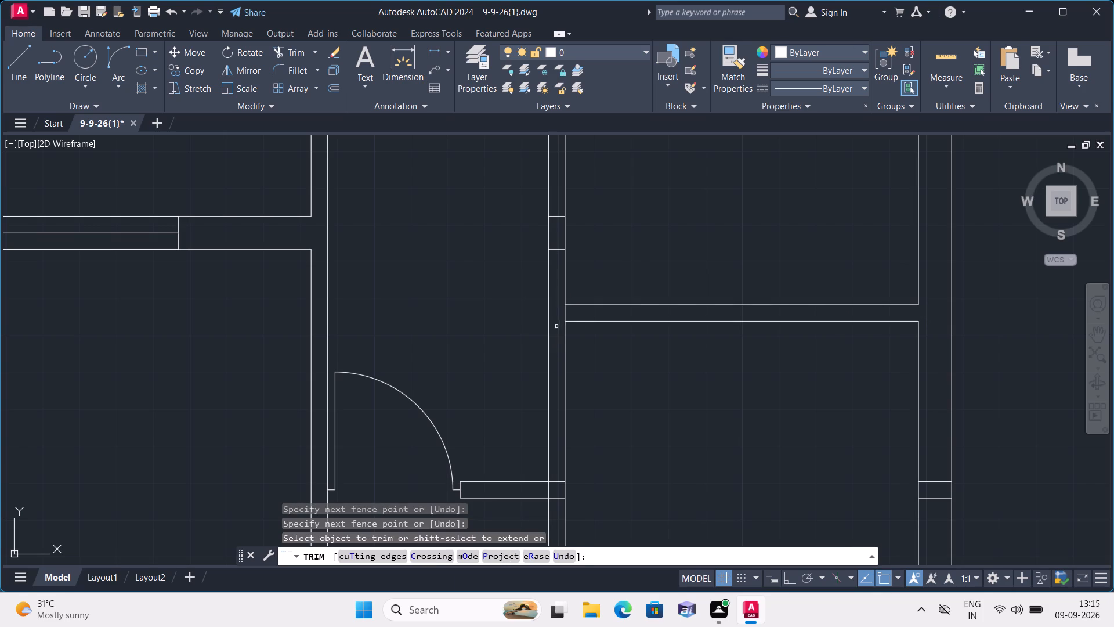
click(565, 314)
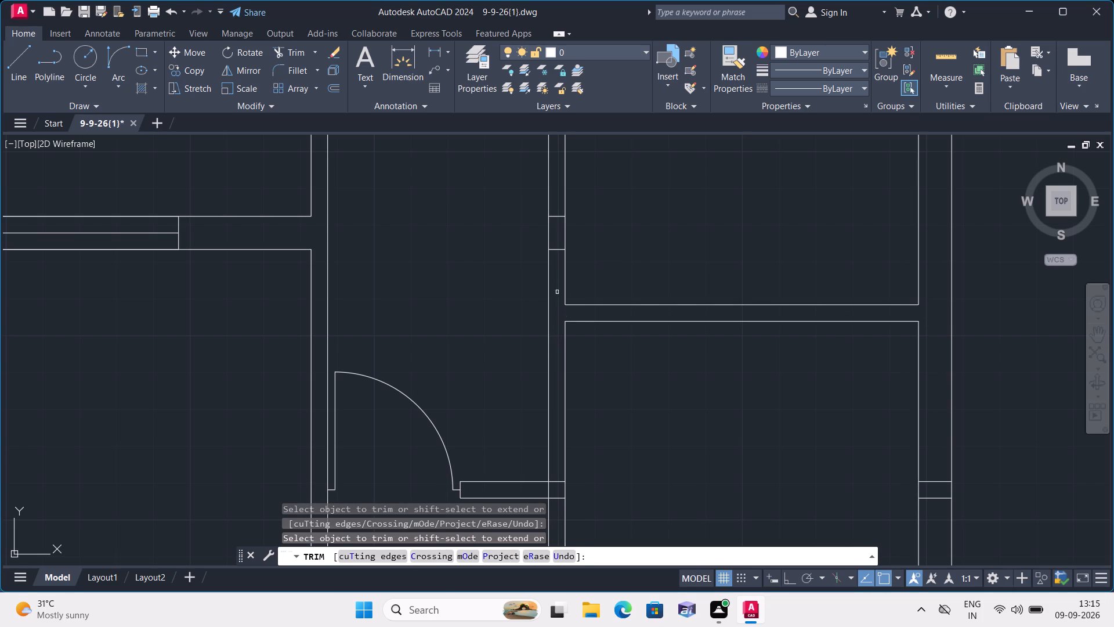
click(559, 208)
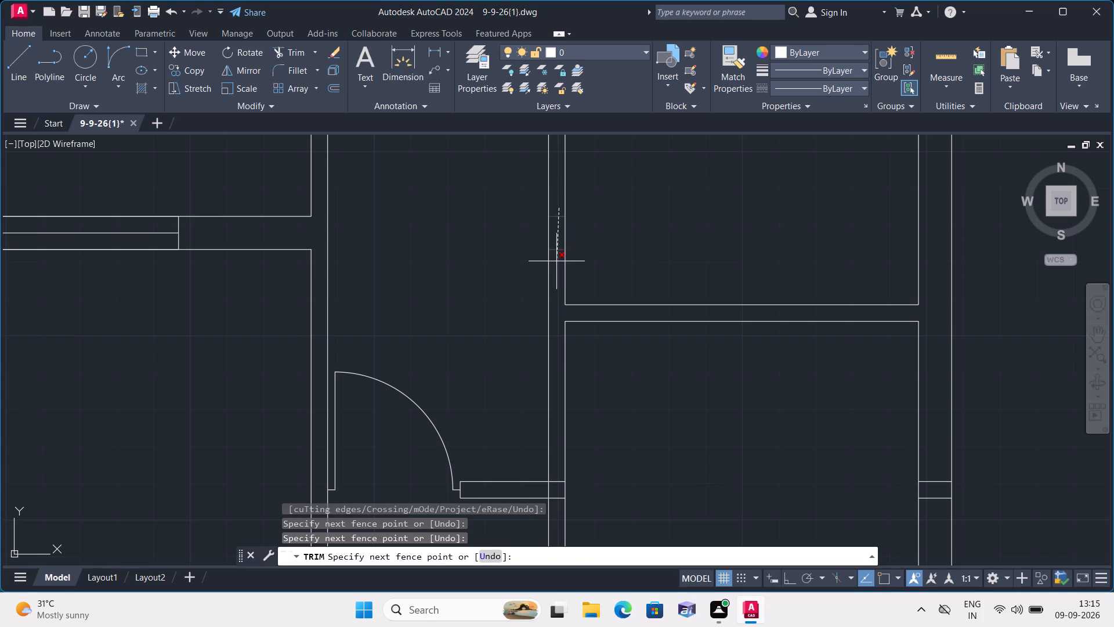
click(556, 261)
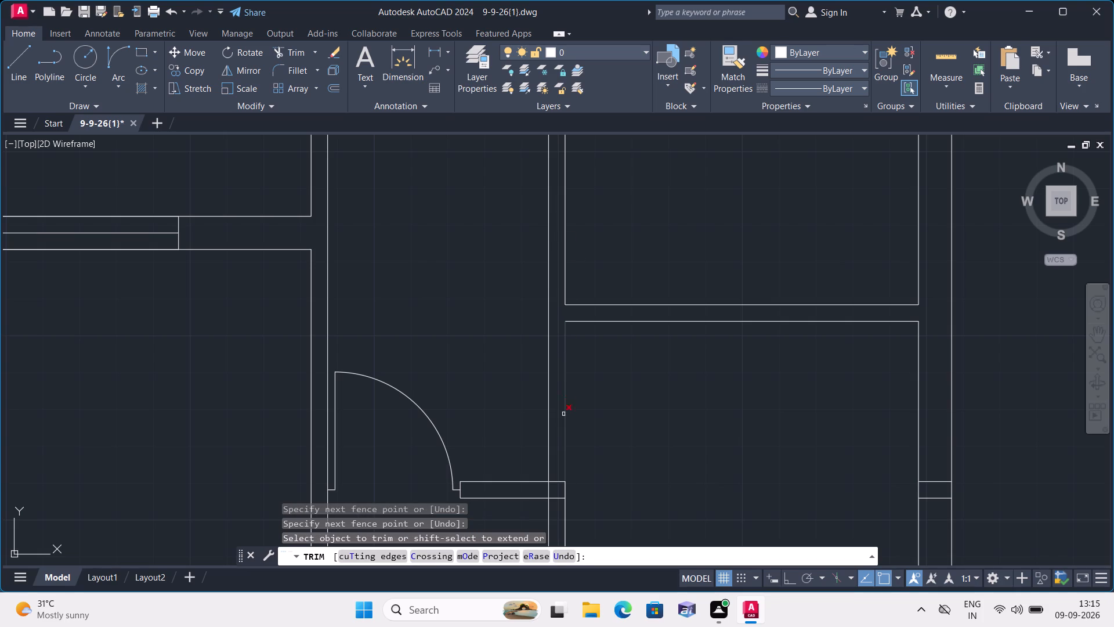
click(548, 491)
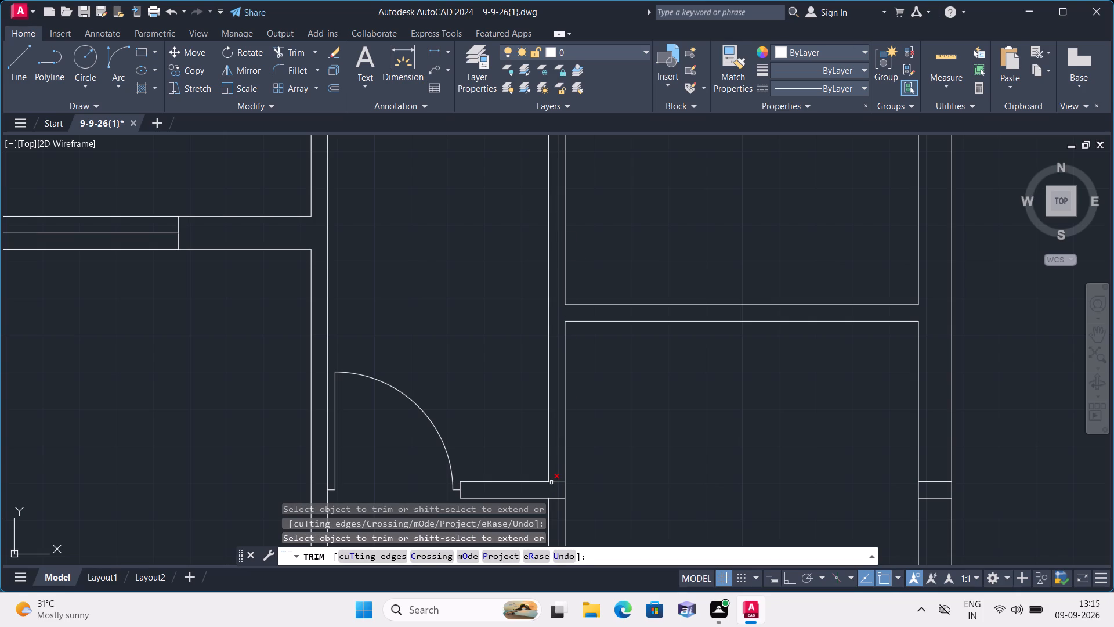
click(551, 482)
click(554, 498)
Trim the two short lines crossing the east wall's thickness in line with the north-central room's door wall.
middle_drag(552, 493, 552, 492)
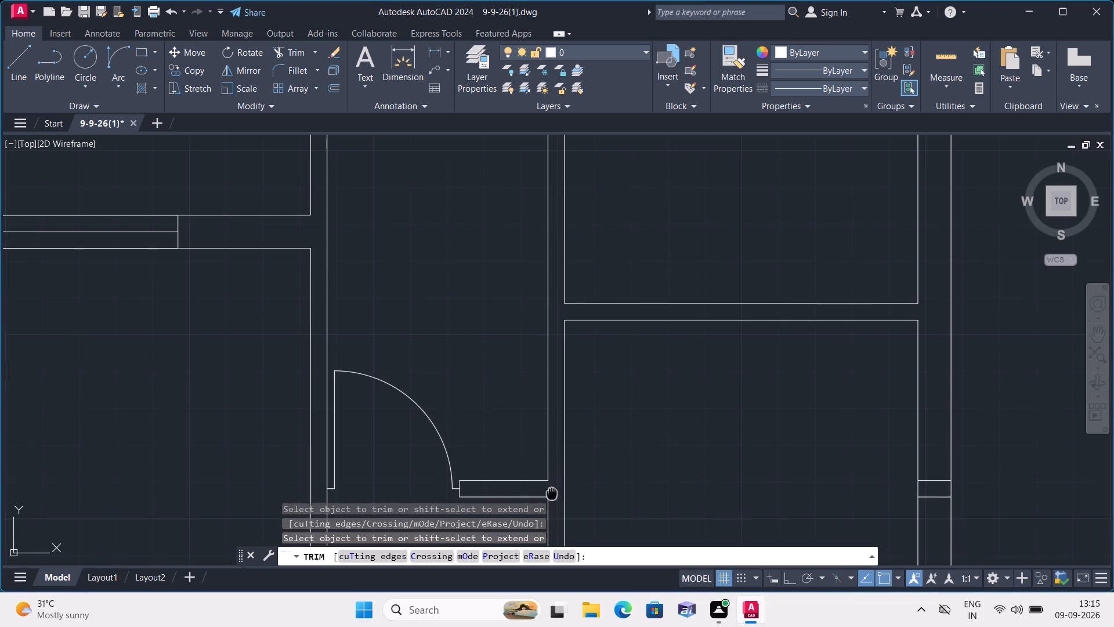
middle_drag(552, 492, 601, 408)
scroll(601, 410, down, 1)
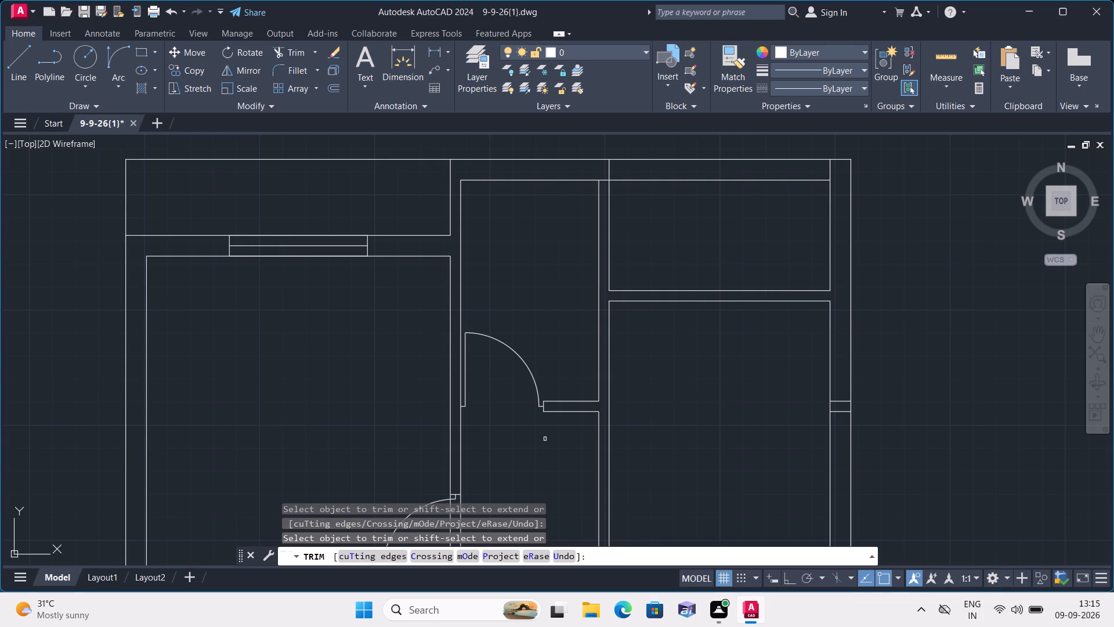
scroll(549, 432, down, 1)
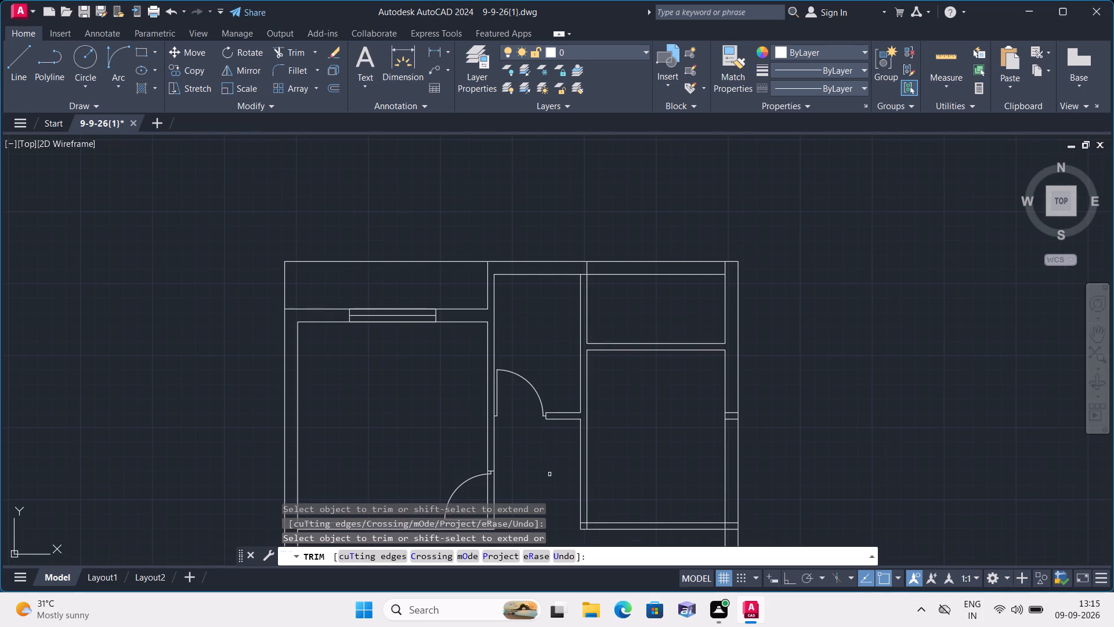
middle_drag(549, 475, 566, 384)
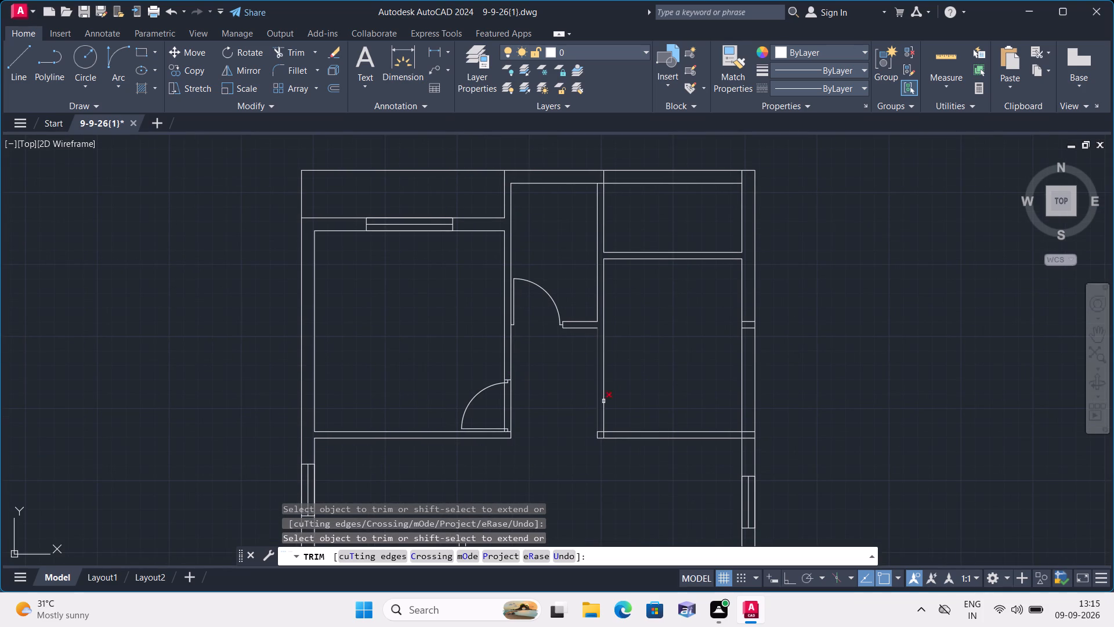
scroll(731, 342, up, 2)
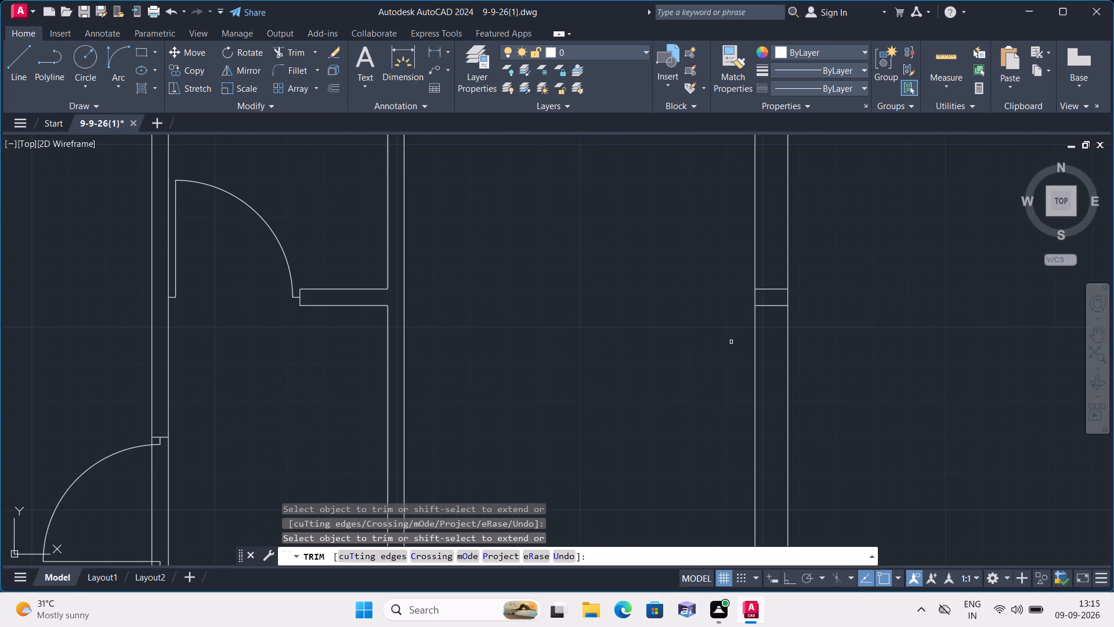
click(769, 276)
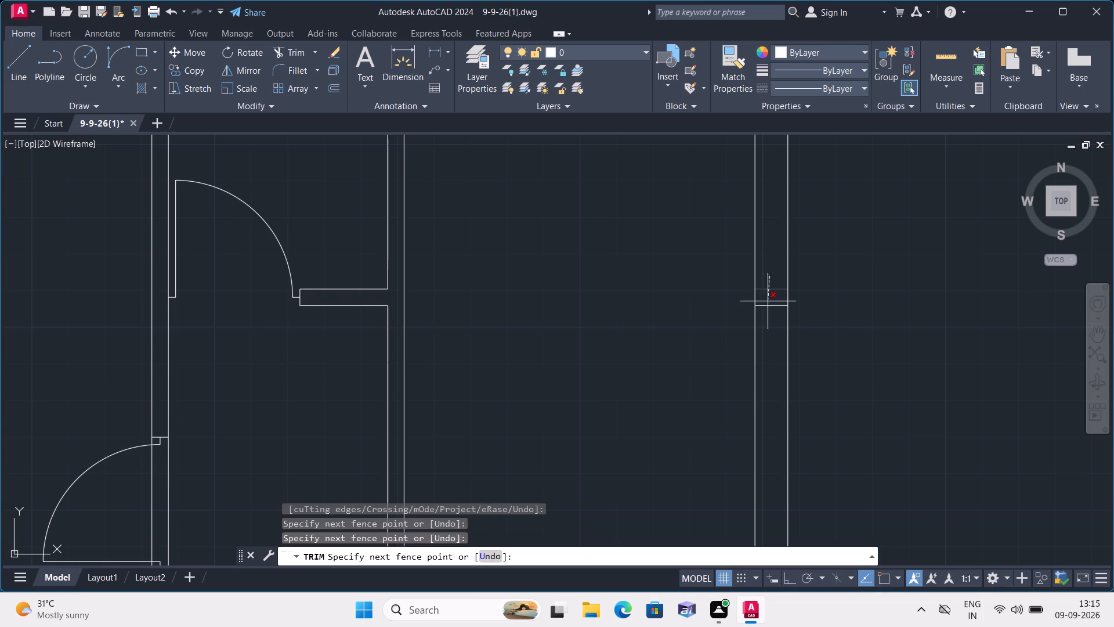
click(772, 338)
Trim the east wall's lines across the northwest room's swing door opening, including the leftover pieces at both door jambs.
scroll(772, 339, down, 2)
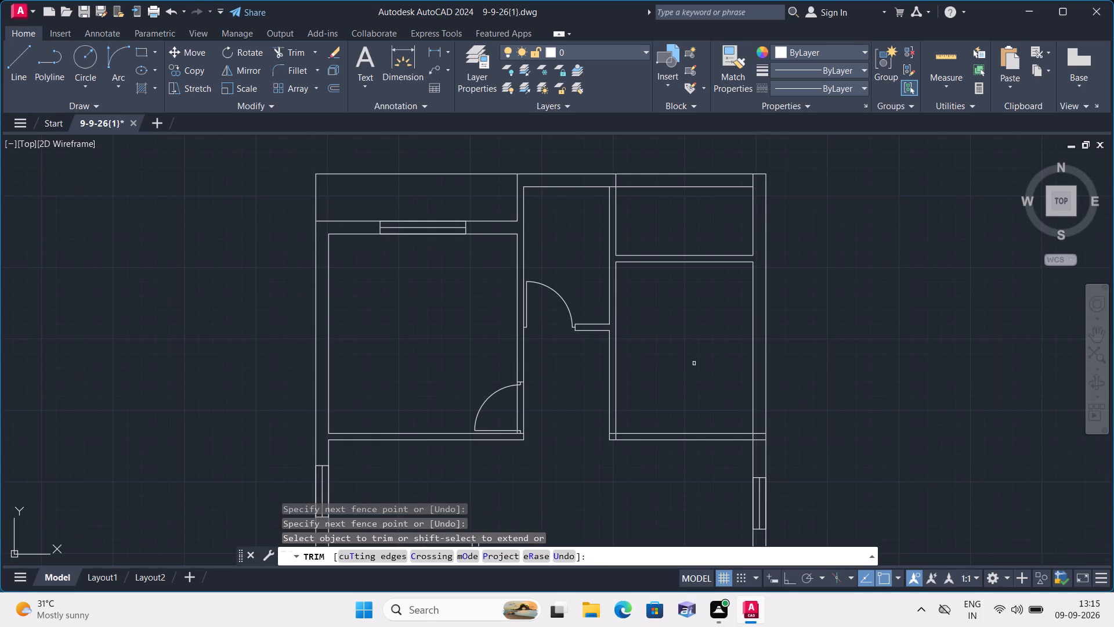
middle_drag(694, 359, 694, 299)
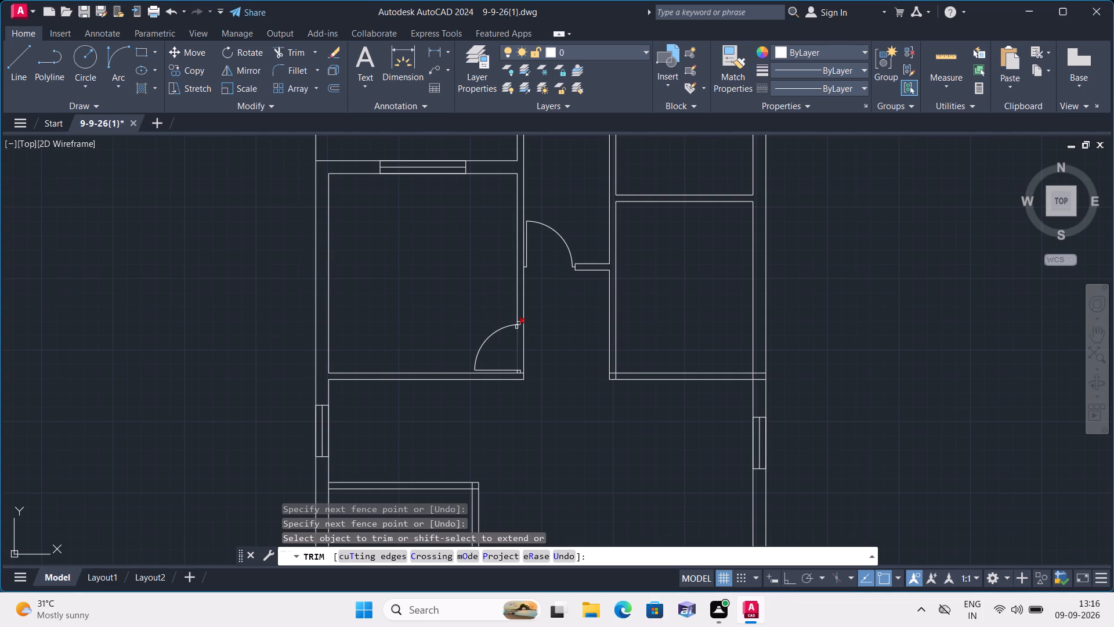
scroll(527, 347, up, 2)
click(502, 339)
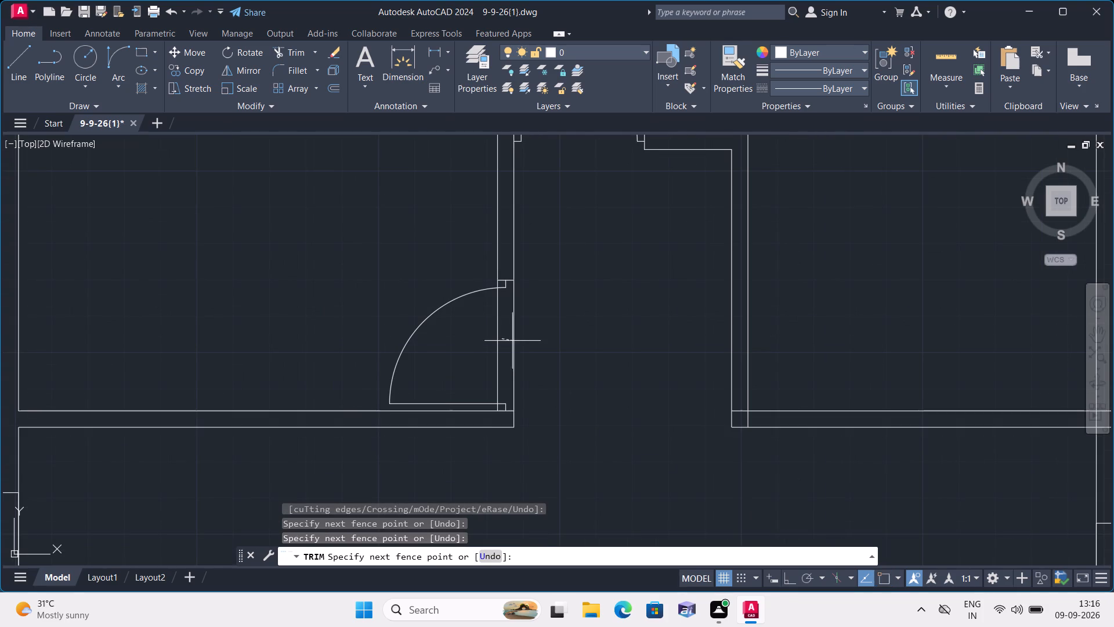
click(536, 341)
click(497, 338)
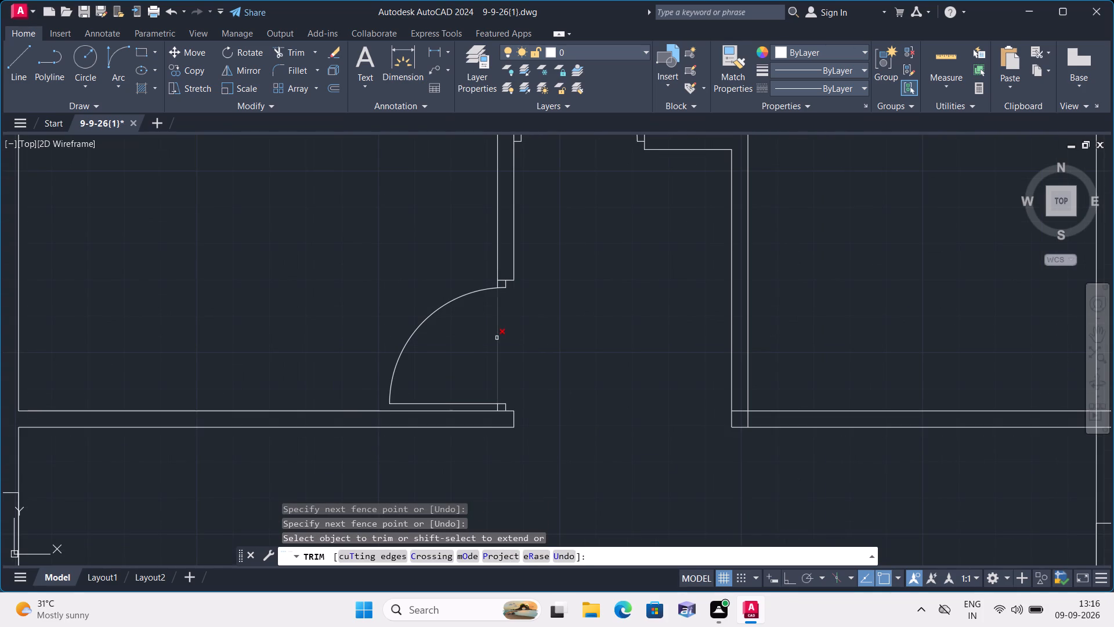
scroll(484, 406, up, 3)
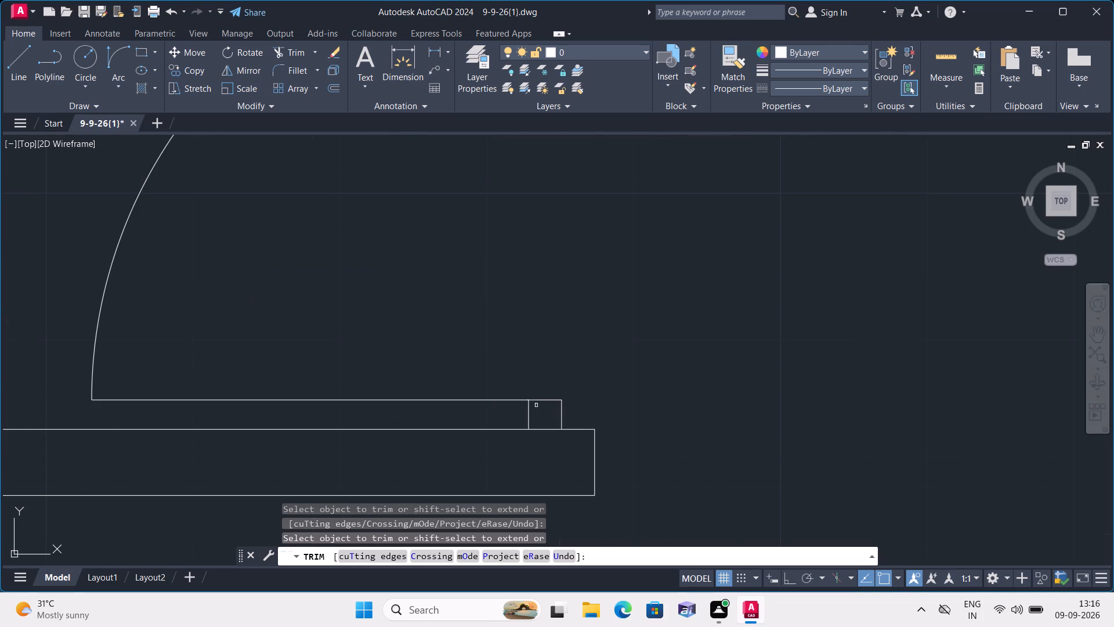
click(527, 413)
scroll(513, 358, down, 2)
middle_drag(490, 287, 544, 372)
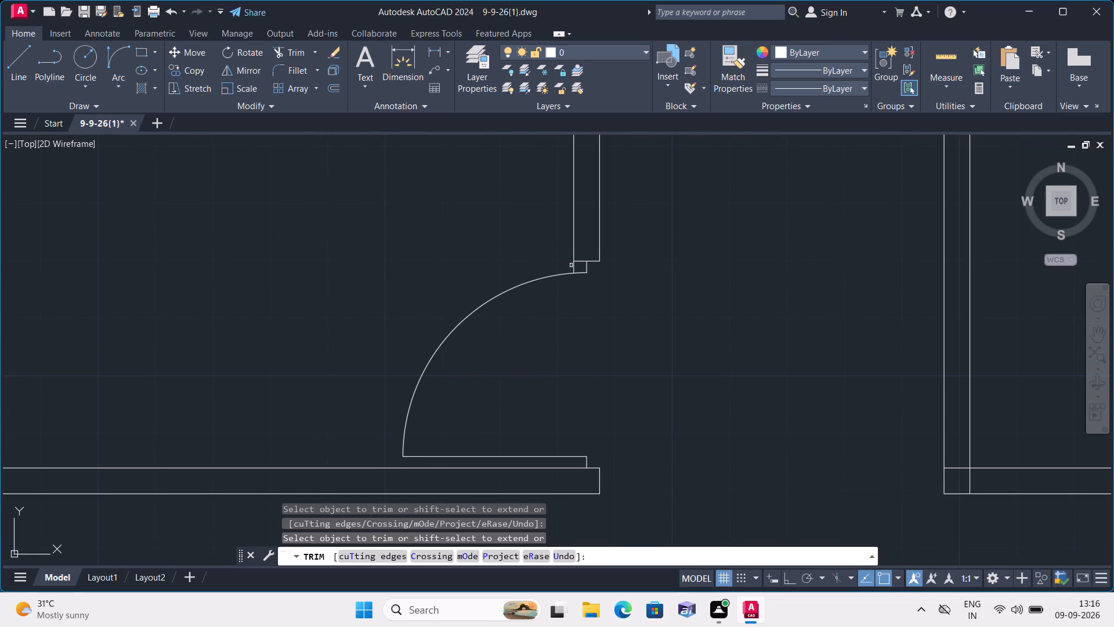
click(573, 265)
Trim the overlapping lines at the southwest room's north wall, at its west wall junction and its northeast corner.
scroll(565, 276, down, 1)
scroll(603, 342, down, 1)
scroll(619, 391, down, 1)
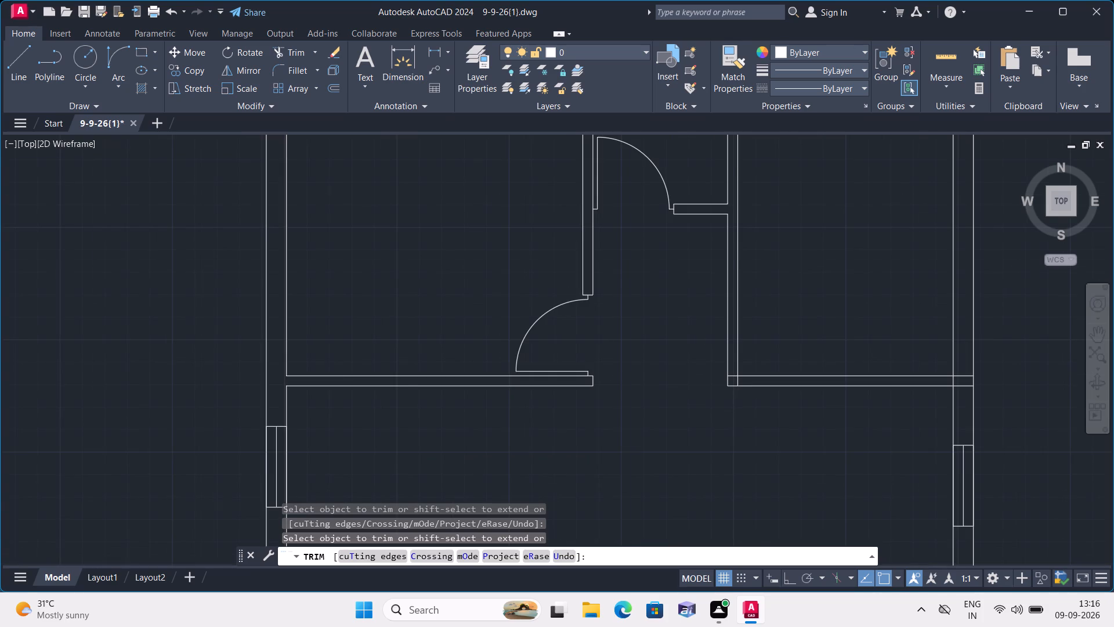
middle_drag(575, 431, 567, 348)
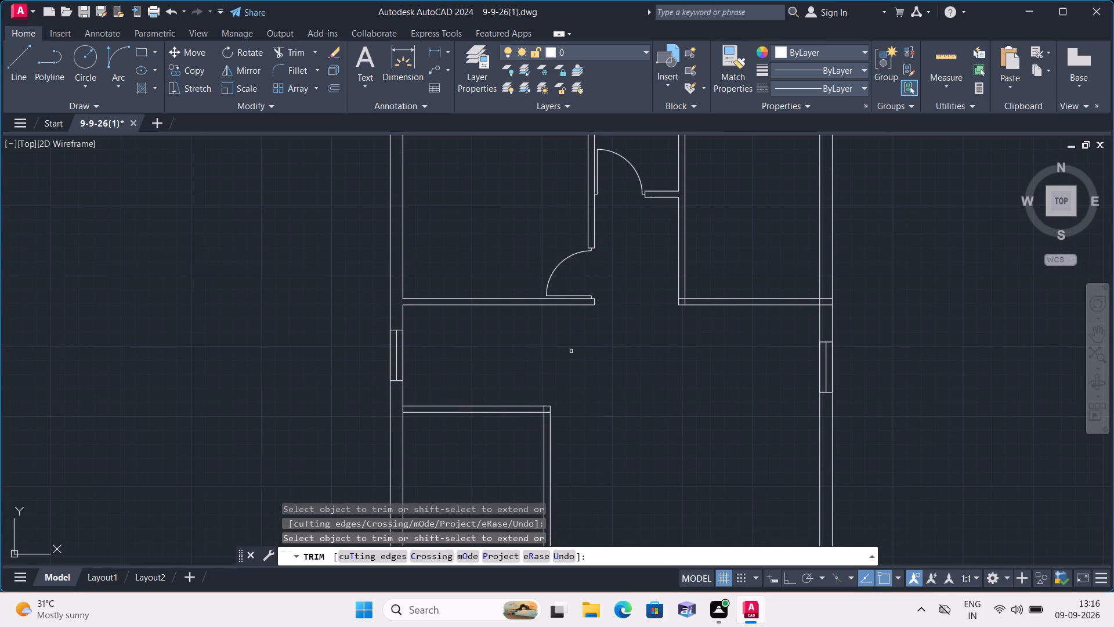
middle_drag(567, 348, 551, 300)
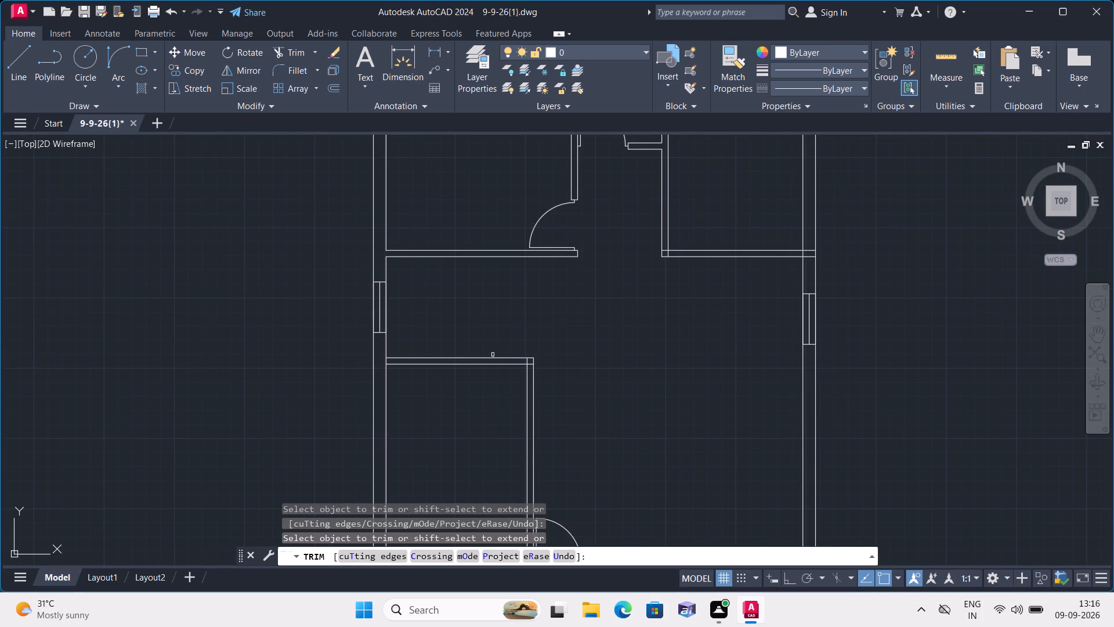
scroll(444, 383, up, 2)
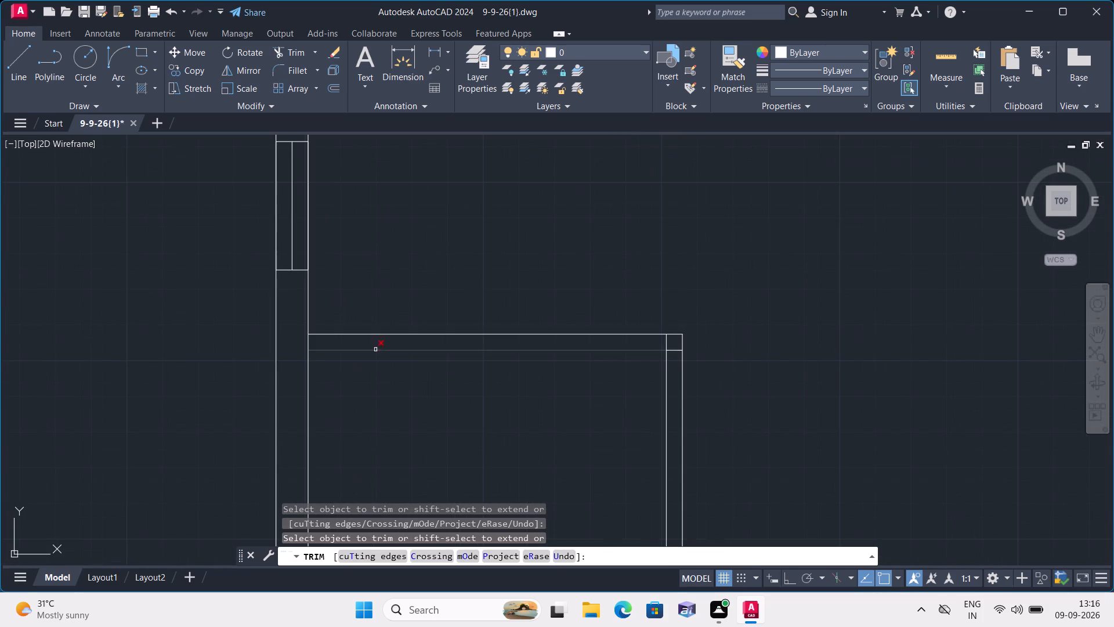
click(310, 339)
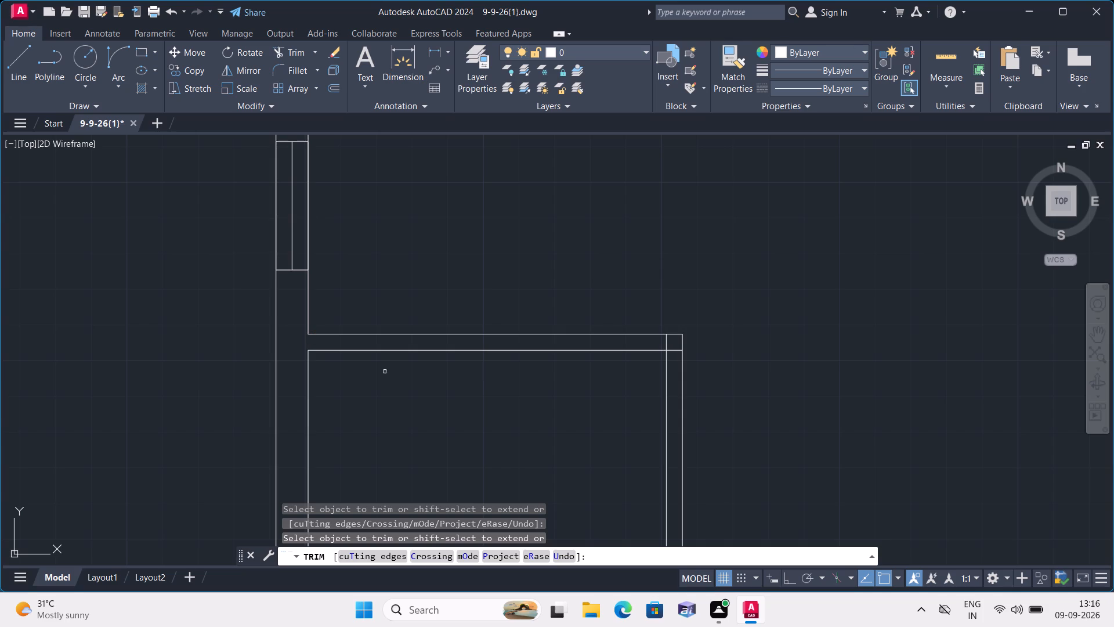
click(667, 341)
click(674, 351)
Trim the two short lines crossing the west wall's thickness near the southwest room's south end.
scroll(628, 386, down, 2)
middle_drag(542, 431, 547, 290)
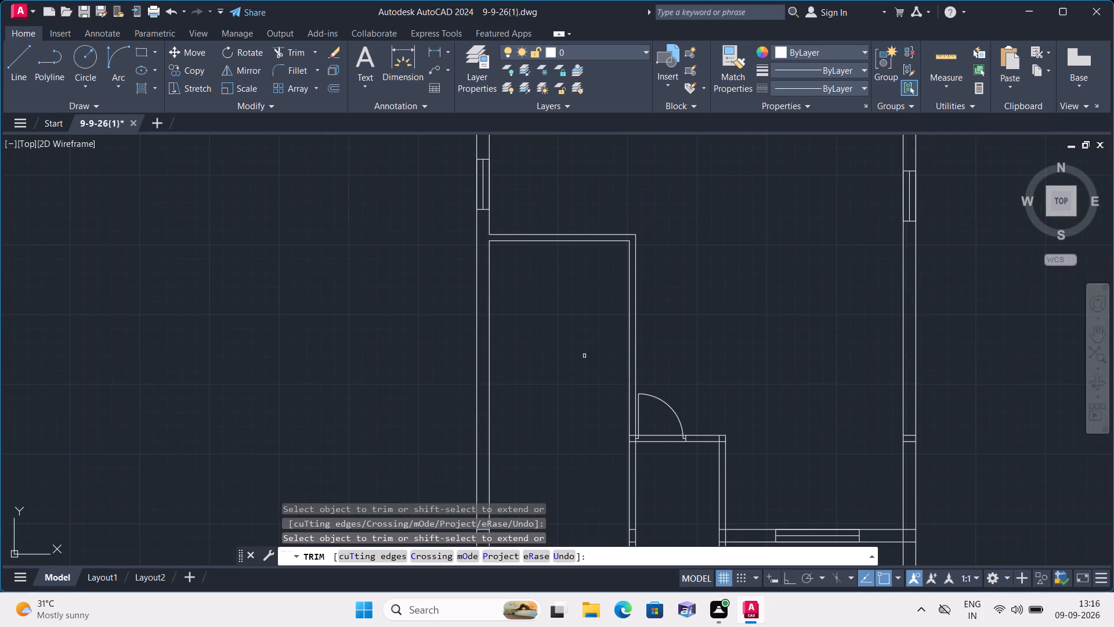
middle_drag(573, 384, 586, 224)
scroll(586, 217, down, 1)
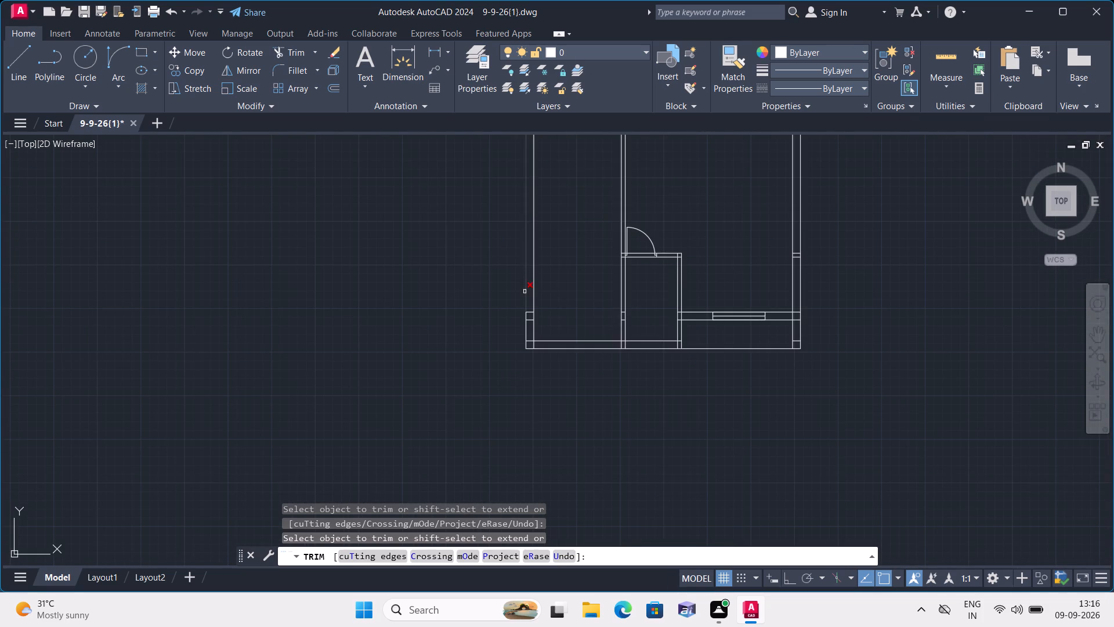
scroll(525, 291, up, 3)
click(529, 346)
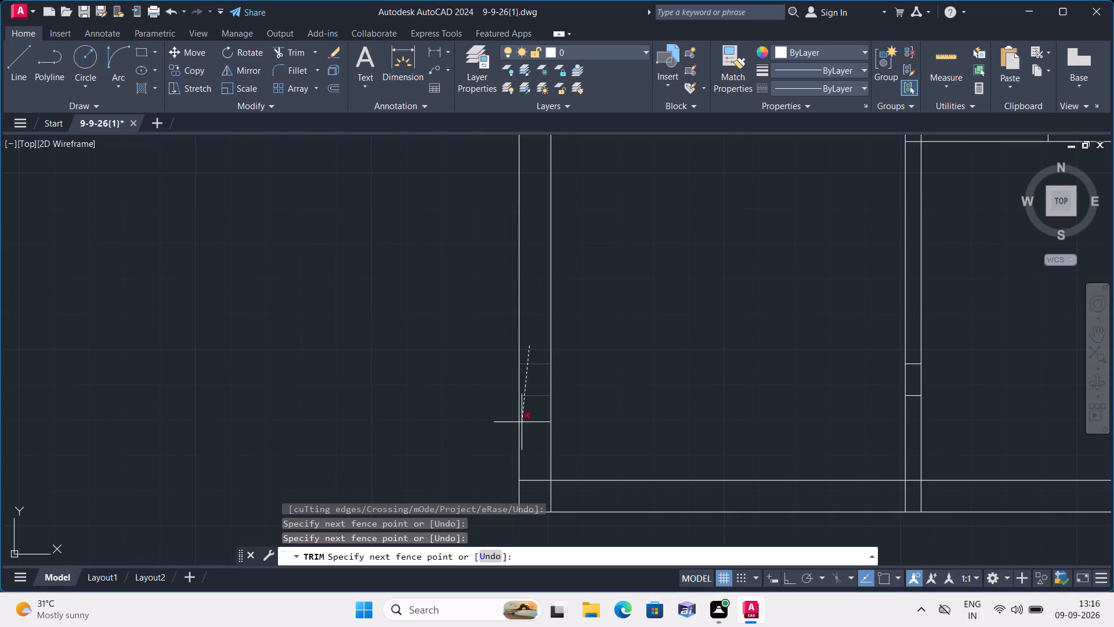
click(529, 416)
Trim away the south wall's inner line across the southwest room and the adjoining south-central room.
scroll(529, 418, down, 1)
middle_drag(529, 415, 518, 322)
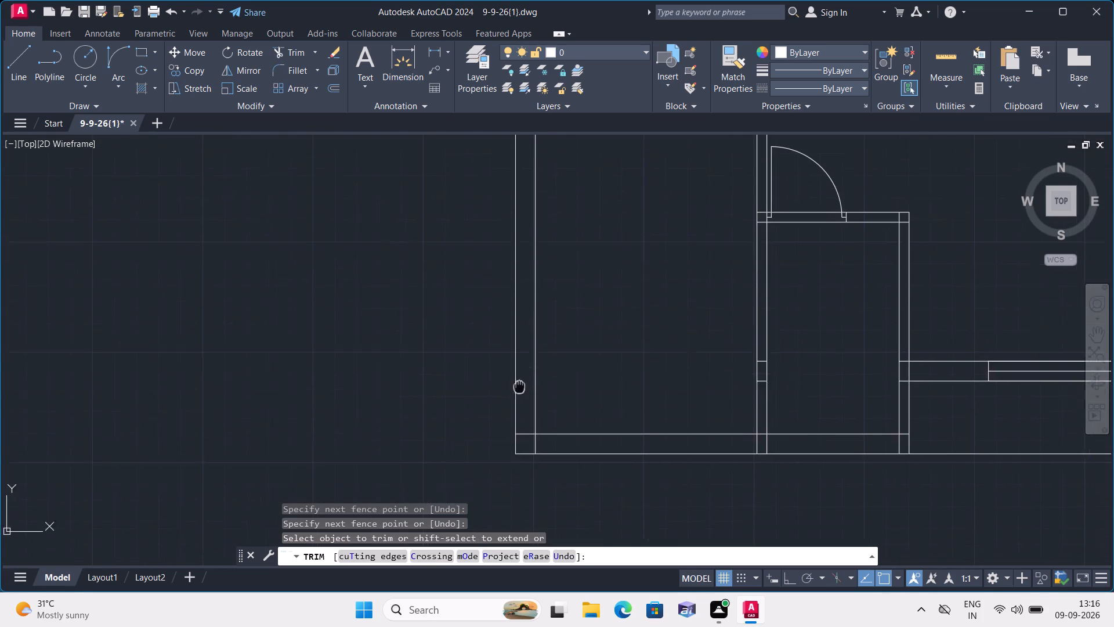
middle_drag(518, 322, 519, 298)
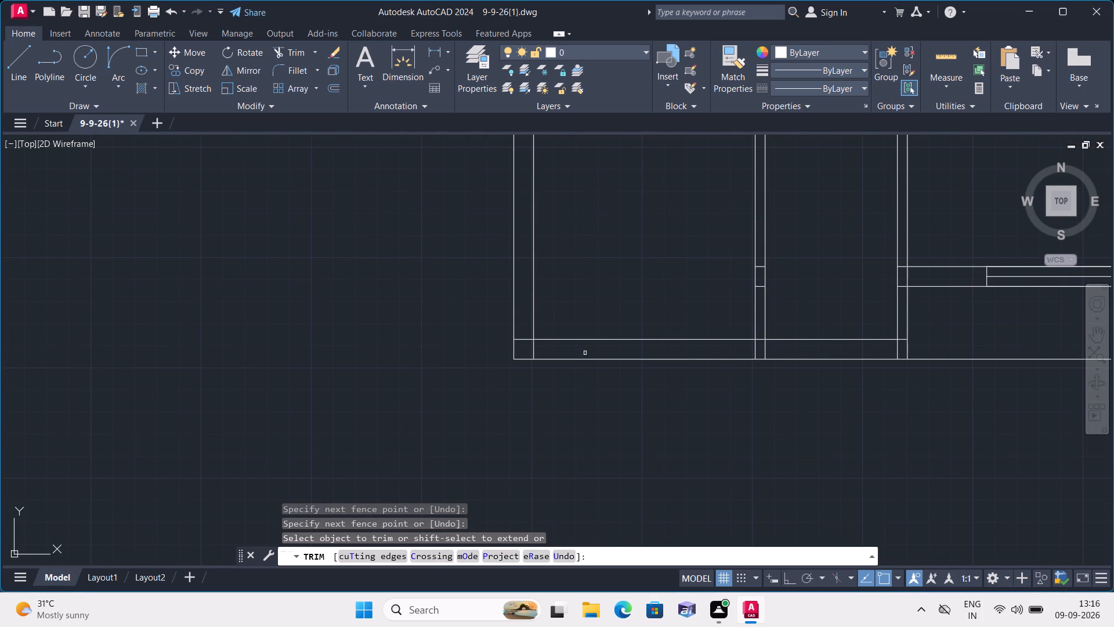
click(600, 341)
middle_drag(601, 337, 519, 398)
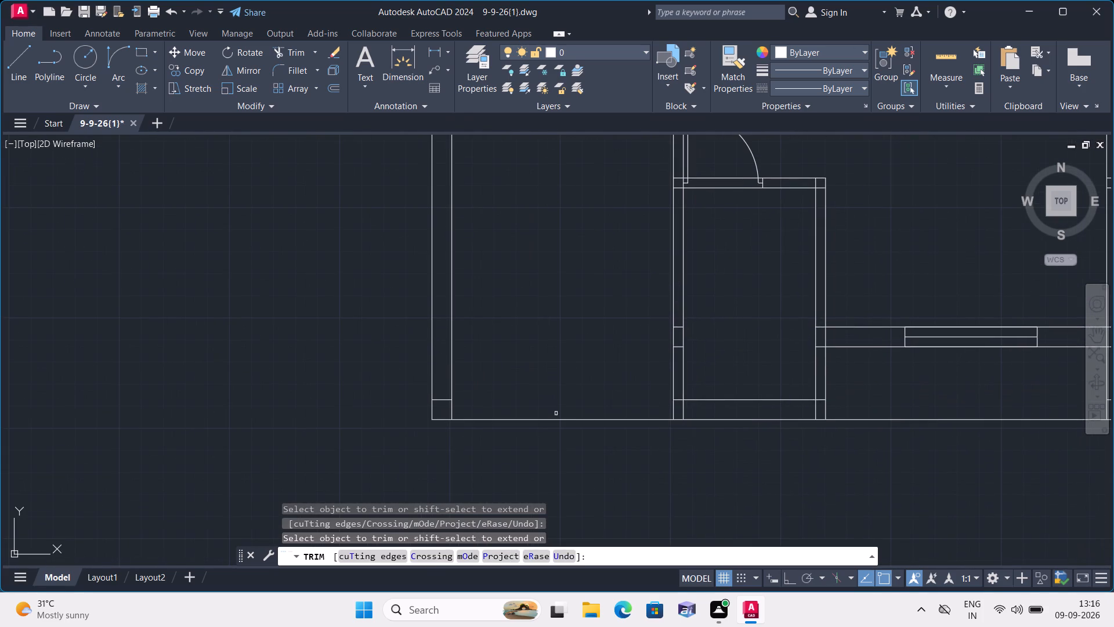
click(699, 402)
click(701, 395)
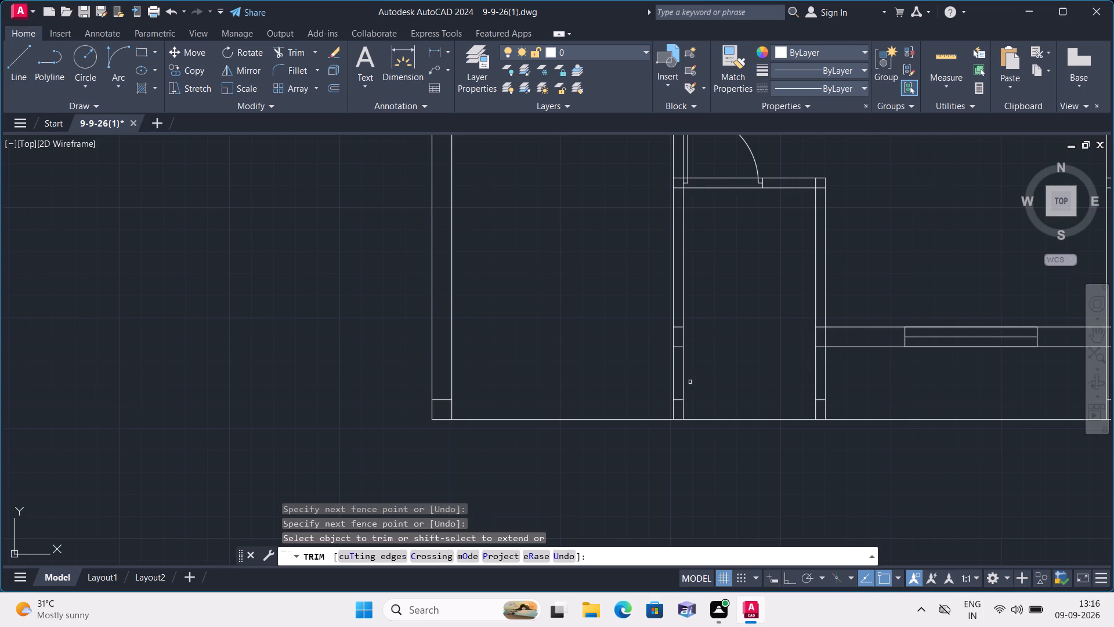
Trim the two short lines crossing the partition between the southwest and south-central rooms, in line with the south window wall.
scroll(690, 381, up, 1)
click(671, 284)
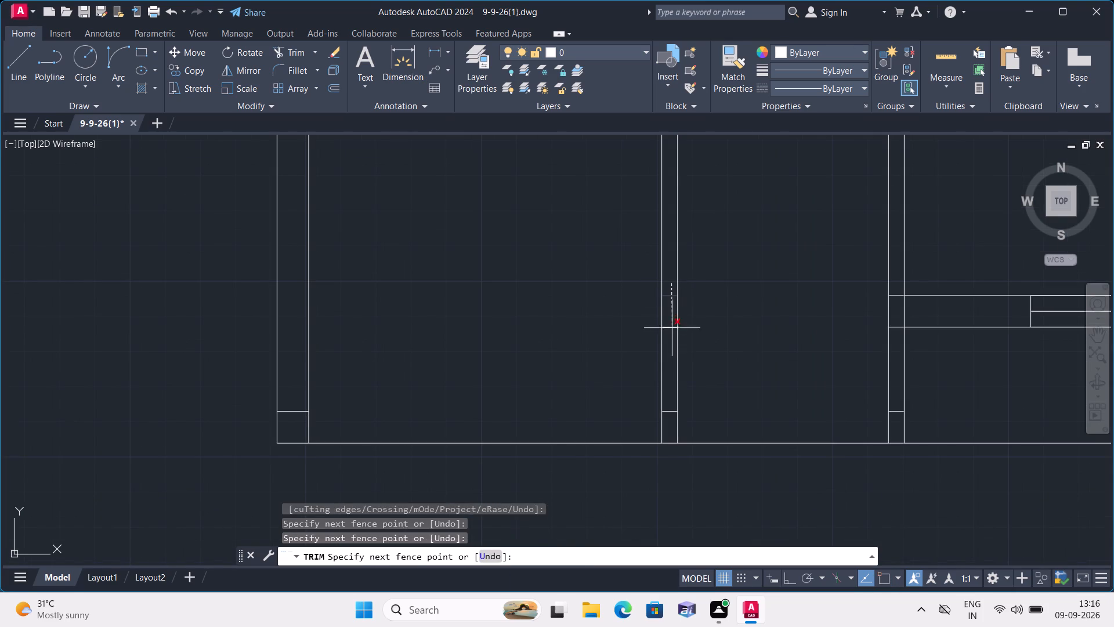
click(668, 345)
Trim the south-central room's door wall lines where they cross the partition shared with the southwest room.
scroll(630, 289, down, 1)
middle_drag(623, 274, 578, 394)
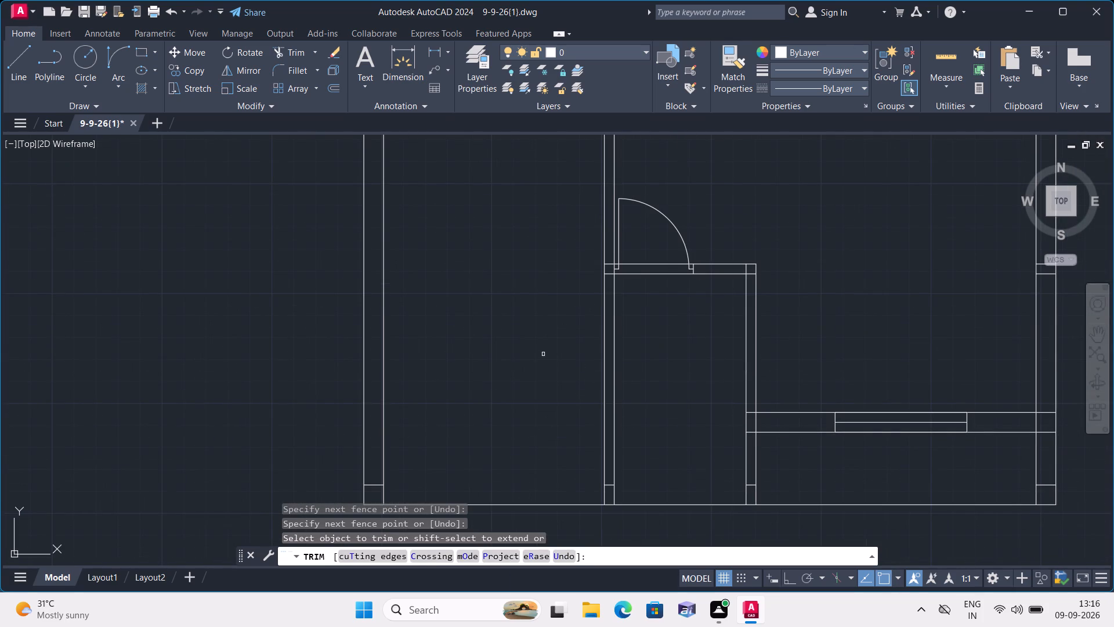
middle_drag(543, 354, 540, 409)
scroll(606, 309, up, 3)
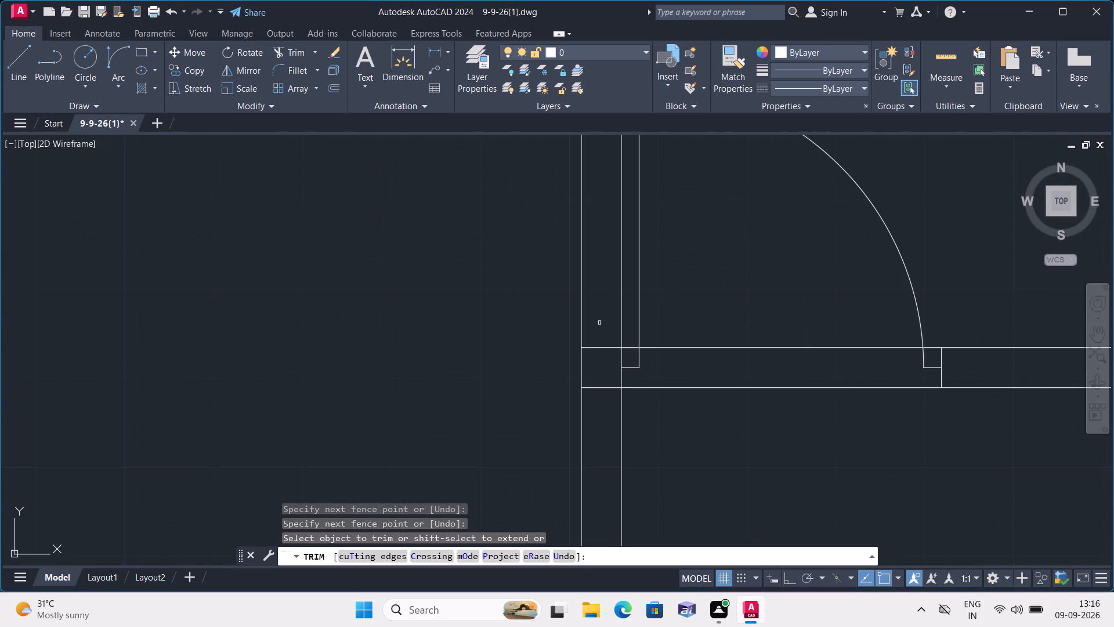
click(599, 323)
click(602, 404)
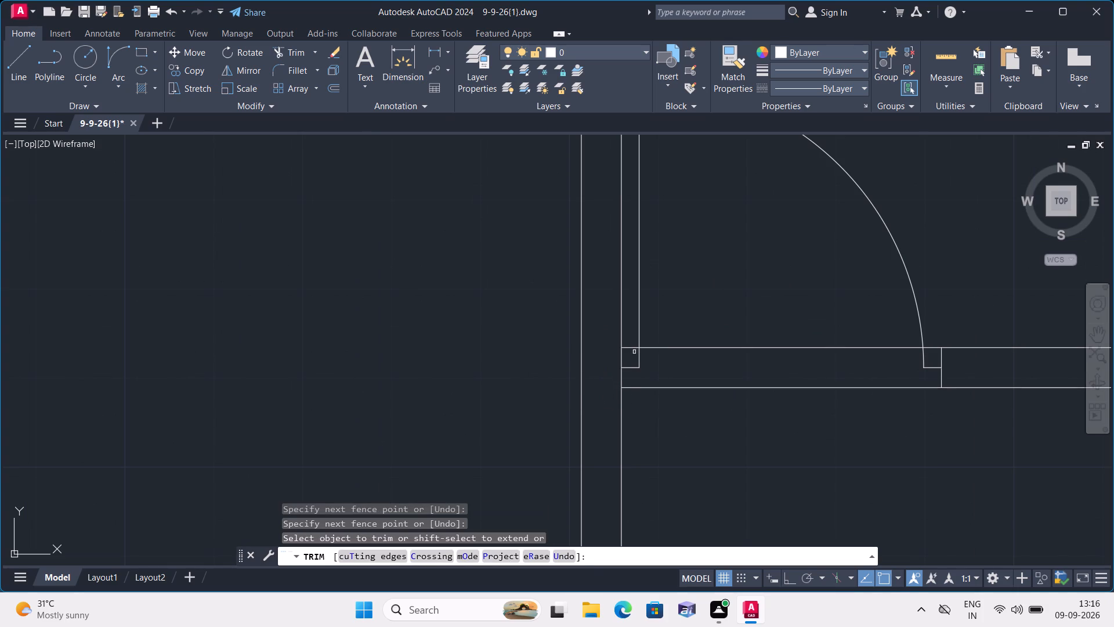
Trim the wall lines across the south-central room's swing door opening, including the leftover pieces at both door jambs.
click(628, 343)
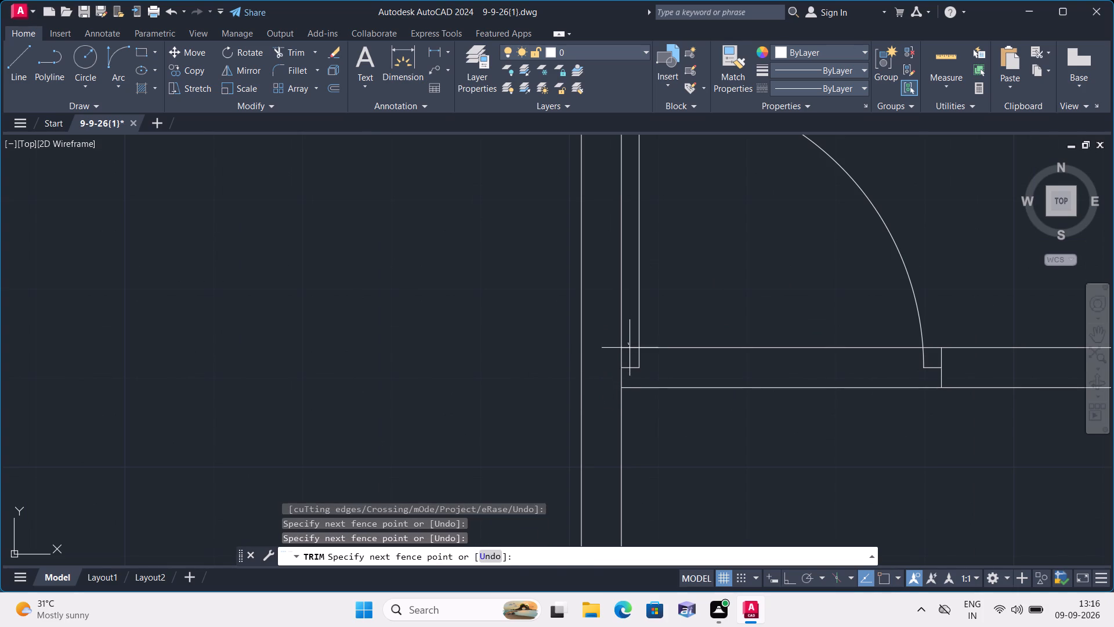
click(630, 352)
scroll(630, 352, down, 1)
click(690, 340)
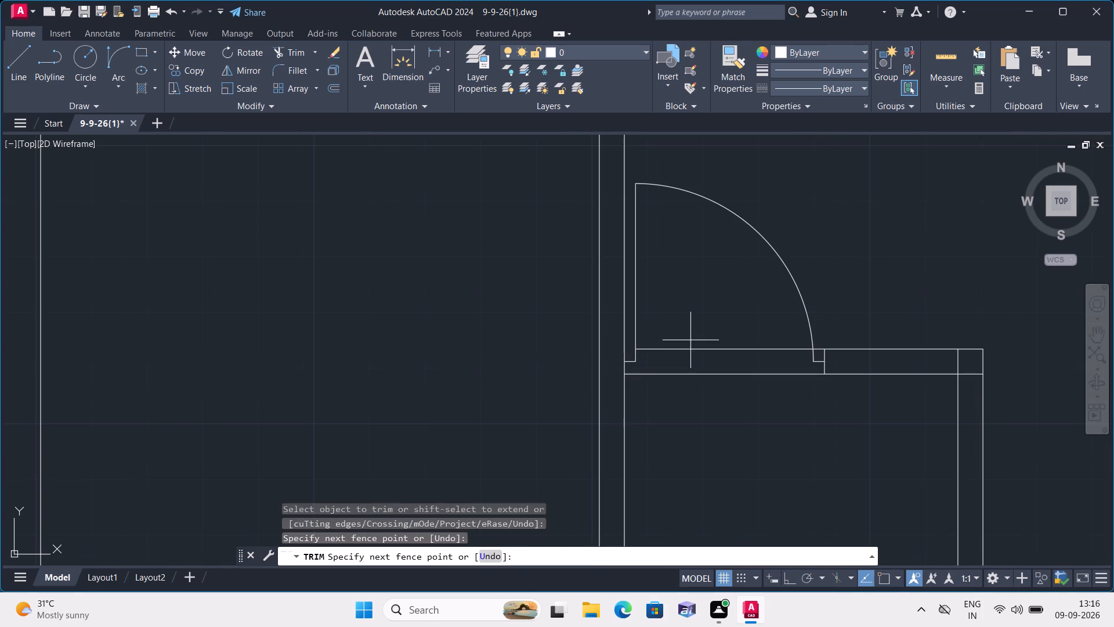
click(706, 400)
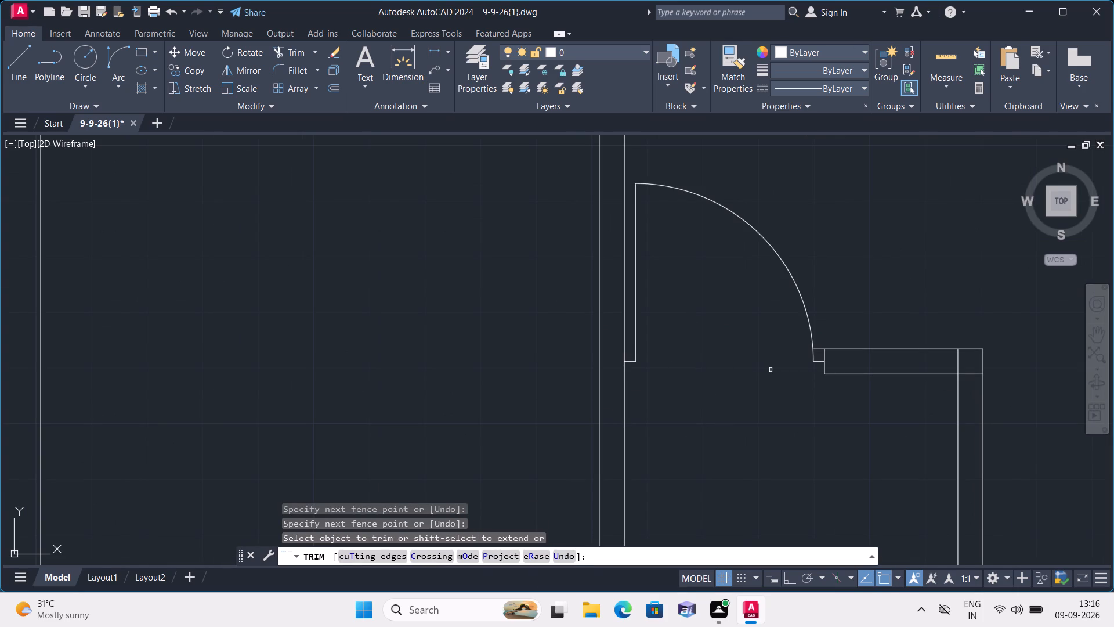
click(818, 348)
Trim the overlapping lines at the south-central room's northeast corner.
scroll(798, 405, down, 1)
middle_drag(800, 415, 623, 426)
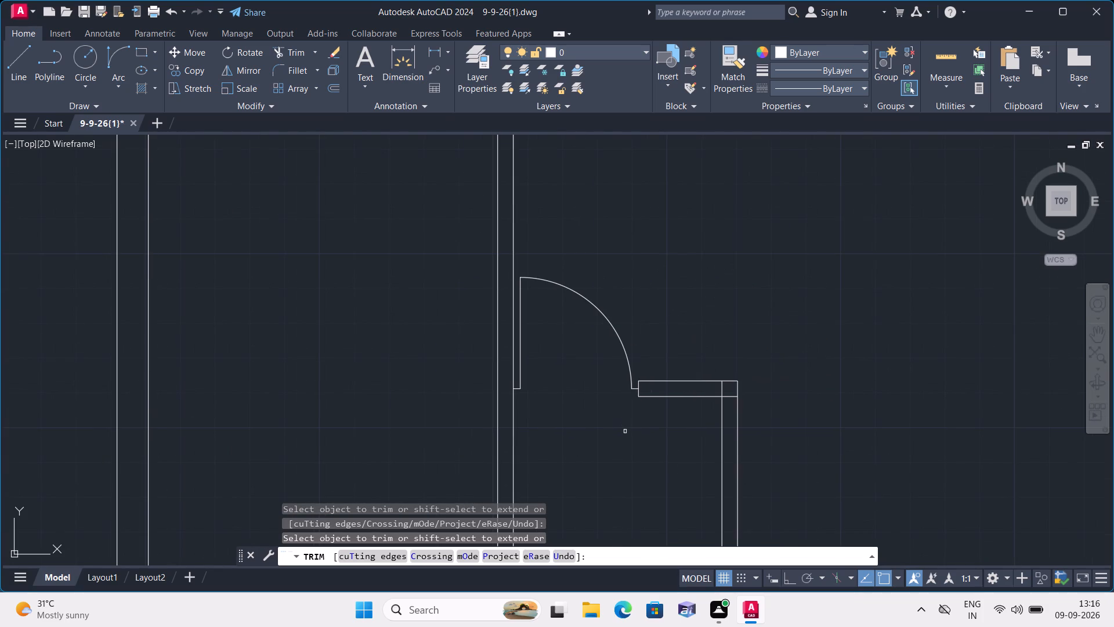
click(724, 394)
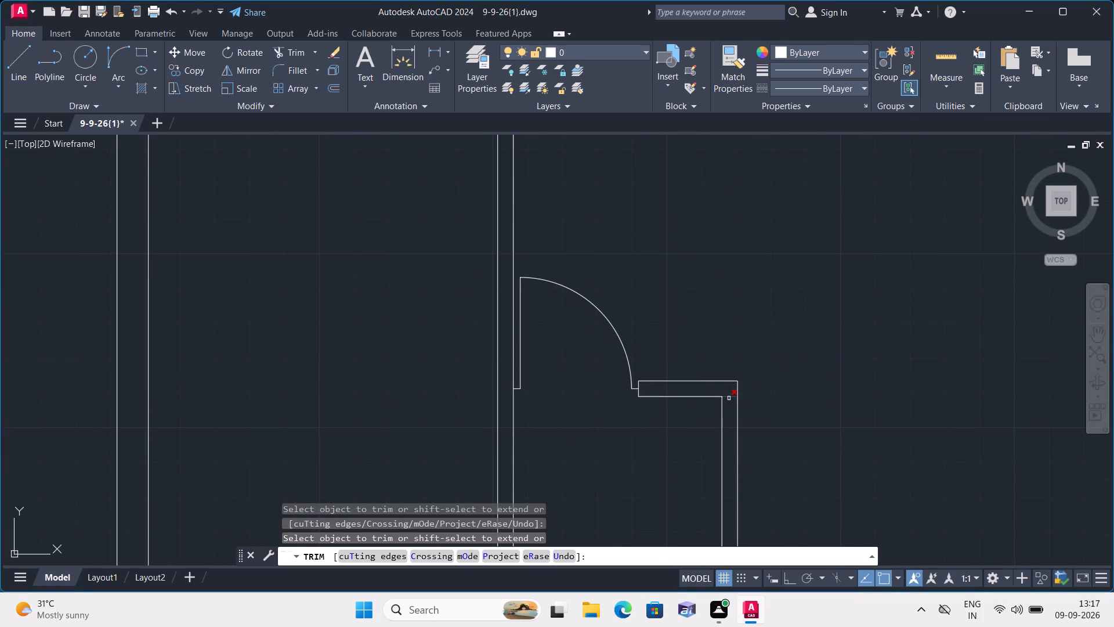
click(729, 397)
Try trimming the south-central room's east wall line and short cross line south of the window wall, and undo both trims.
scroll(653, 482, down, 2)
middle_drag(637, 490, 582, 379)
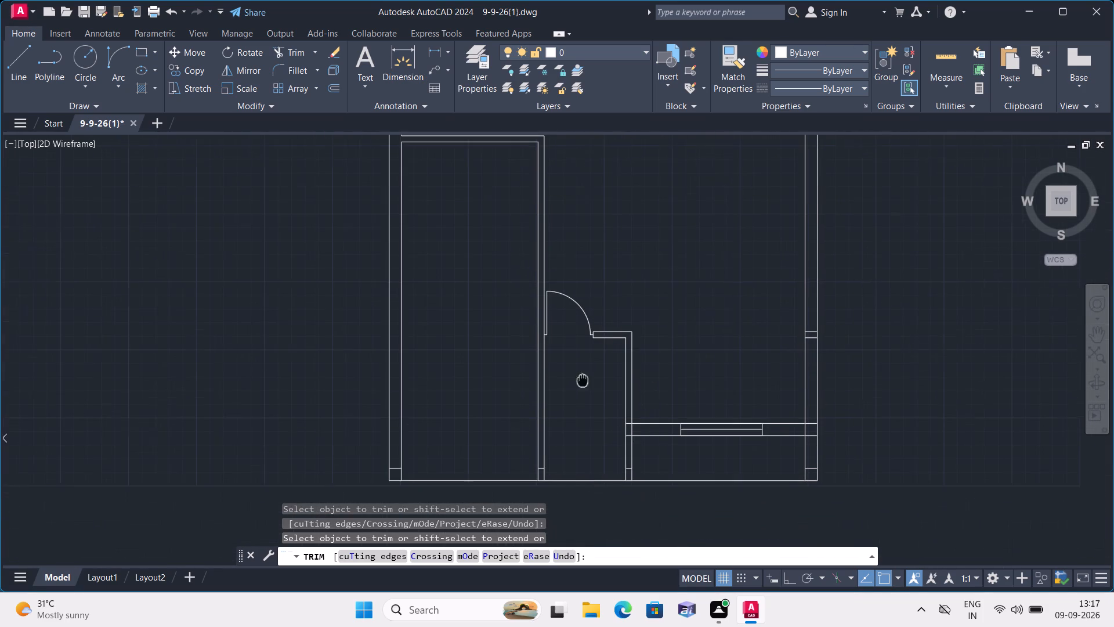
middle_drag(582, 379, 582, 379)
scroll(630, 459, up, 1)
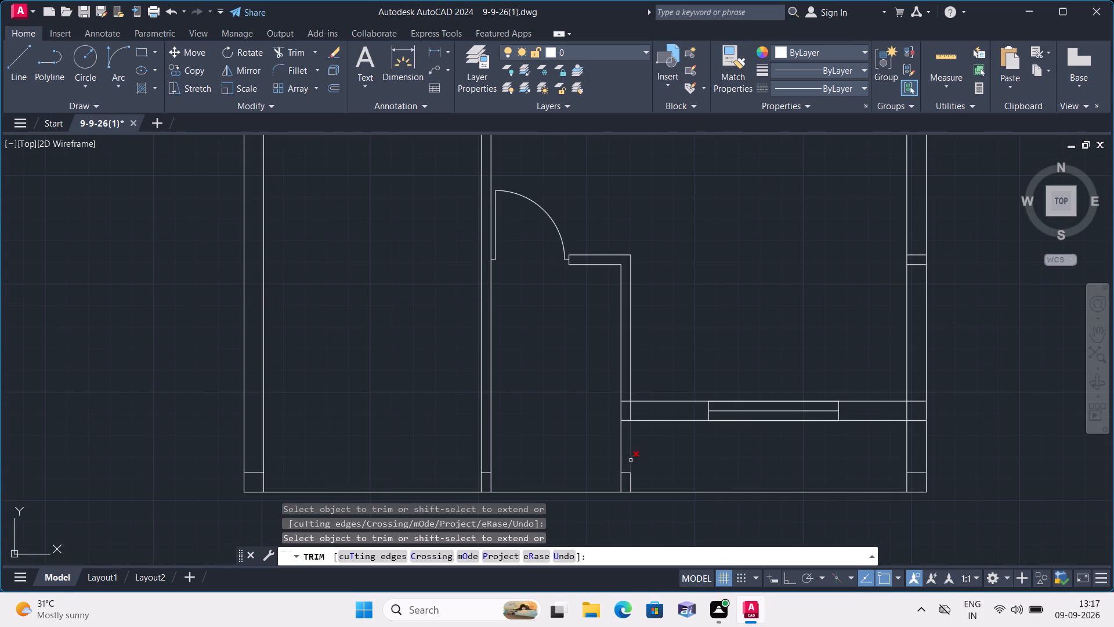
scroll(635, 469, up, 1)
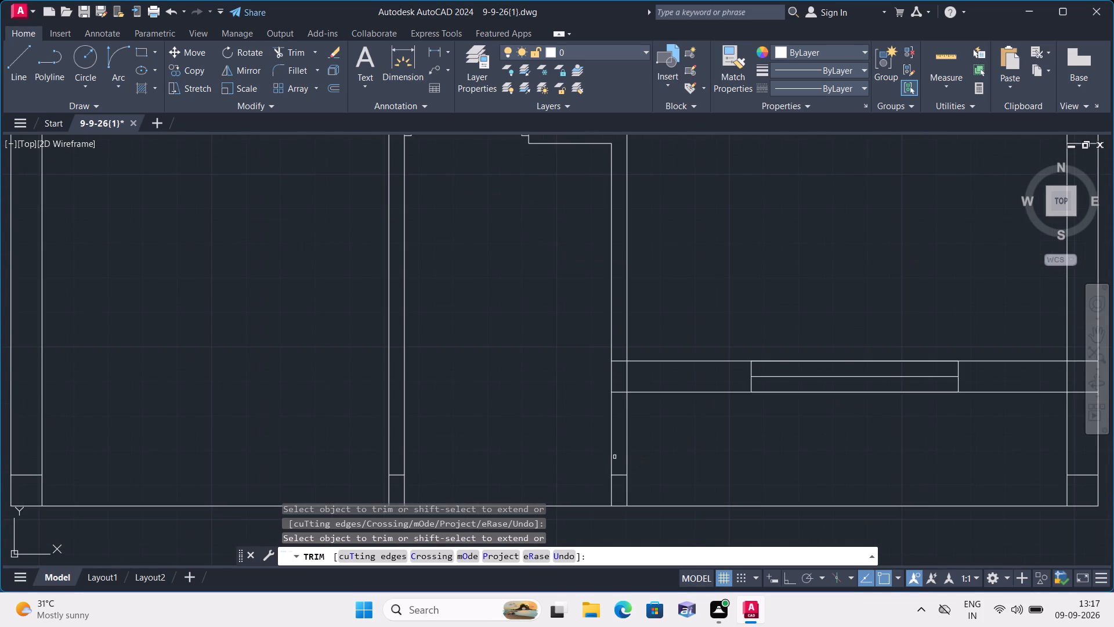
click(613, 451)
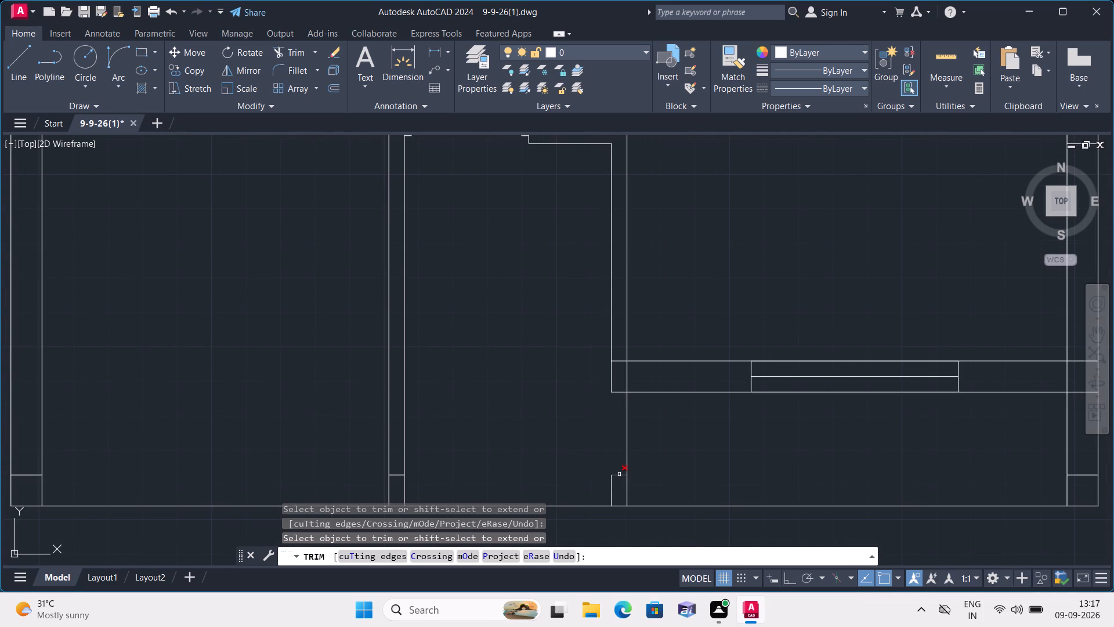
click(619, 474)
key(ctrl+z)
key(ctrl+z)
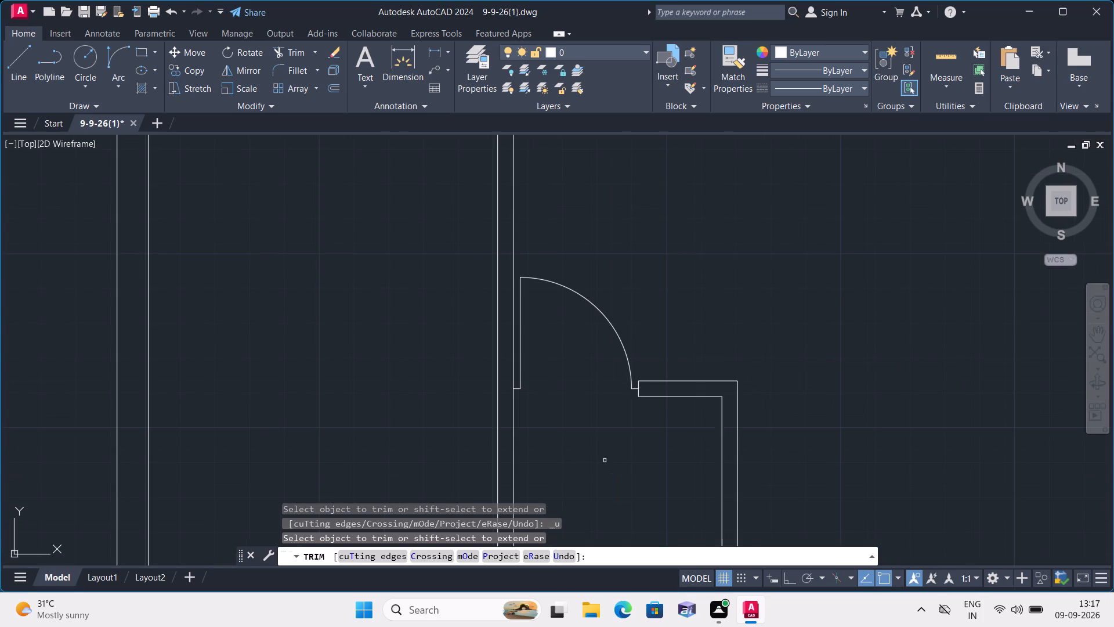
Trim the short line crossing the south-central room's east wall at its south end, and clear that wall's junction with the window wall.
scroll(605, 460, down, 1)
middle_drag(605, 457, 606, 369)
middle_drag(645, 452, 536, 291)
scroll(624, 430, down, 1)
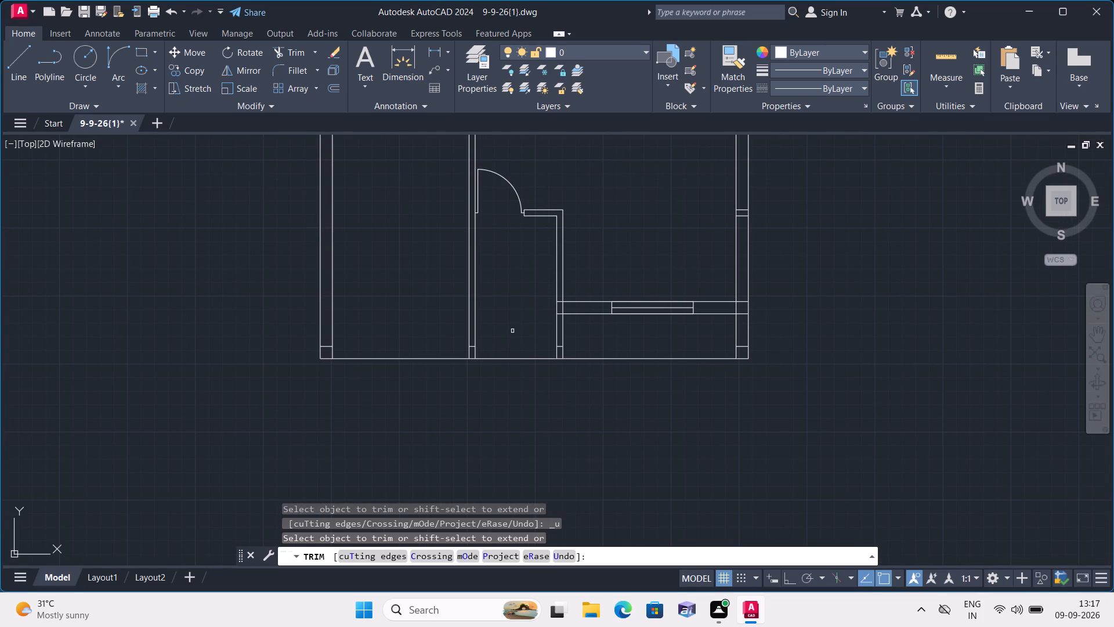
middle_drag(512, 331, 512, 345)
scroll(562, 356, up, 2)
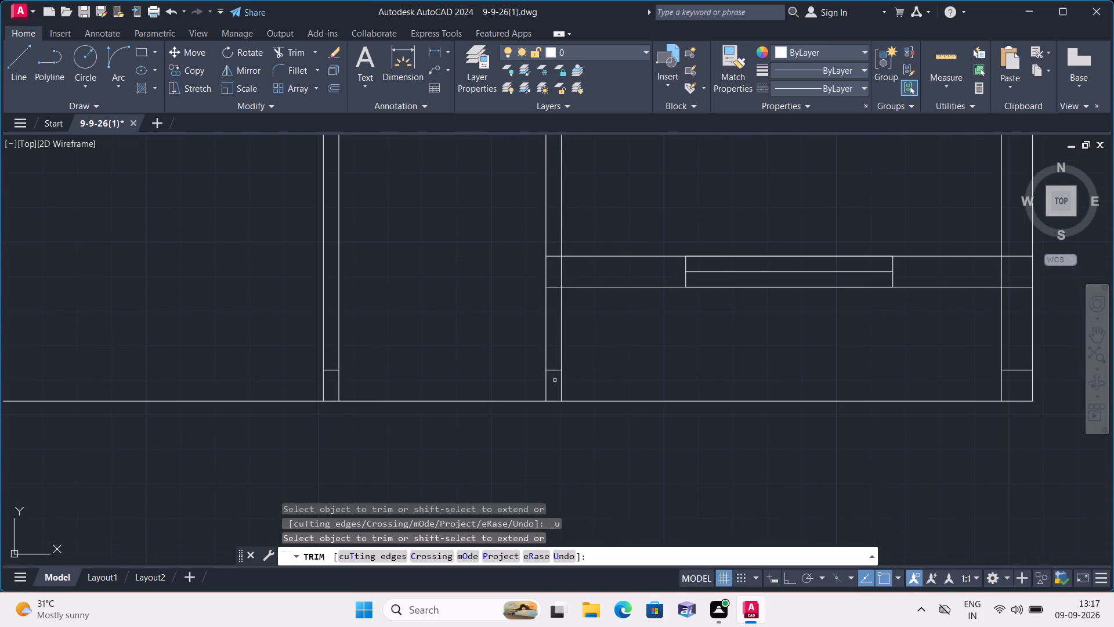
click(555, 371)
click(563, 274)
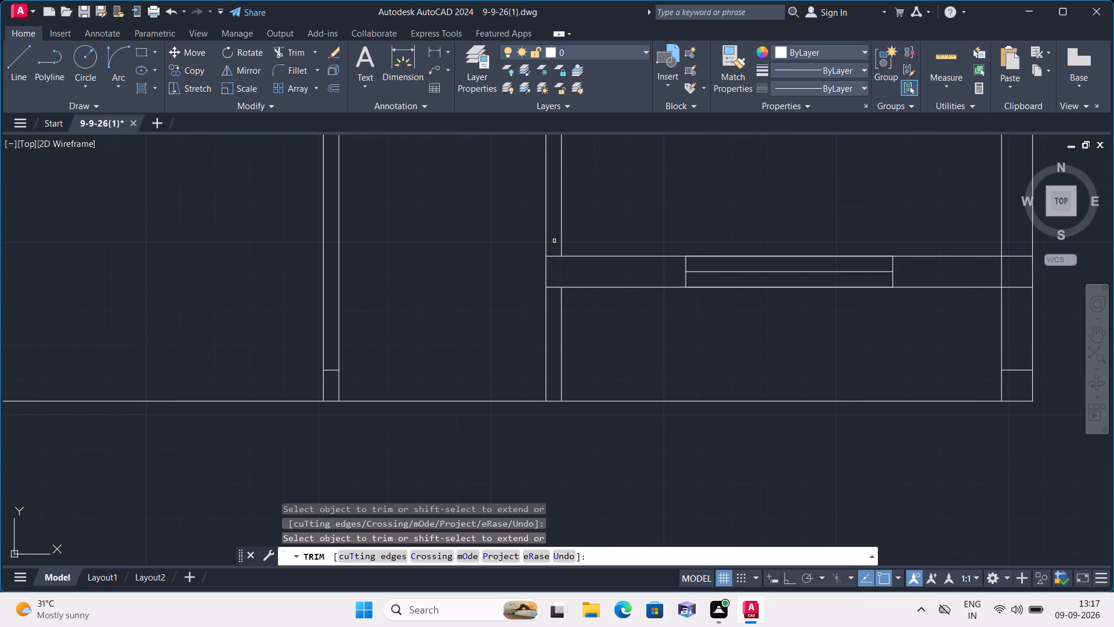
click(551, 253)
click(552, 264)
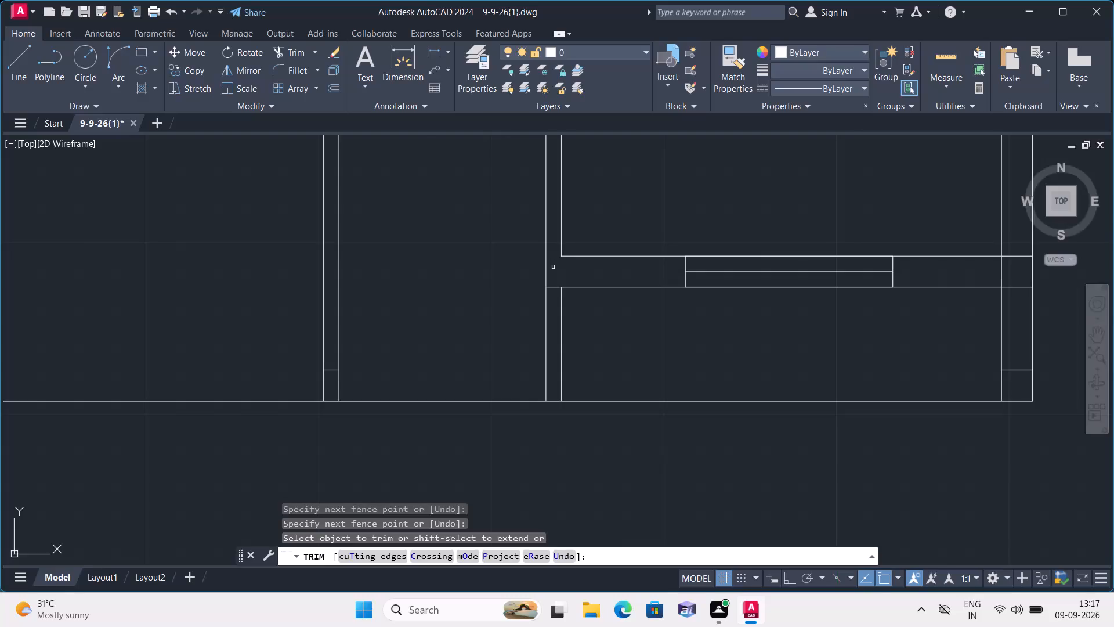
Trim the overlapping lines where the south window wall's inner line meets the east exterior wall.
scroll(554, 268, down, 2)
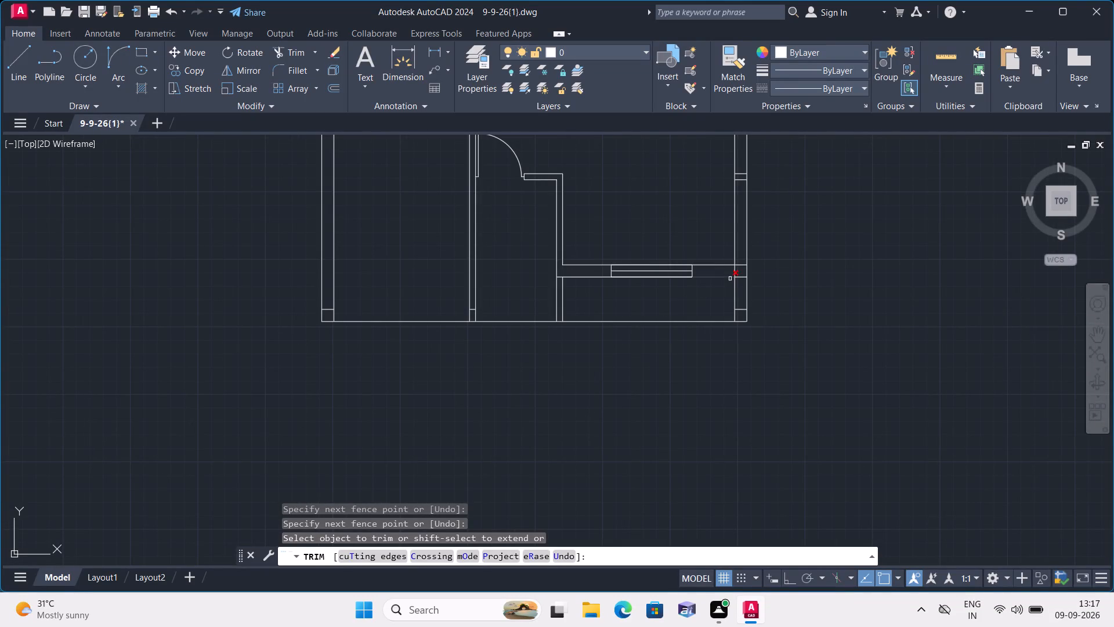
scroll(735, 273, up, 2)
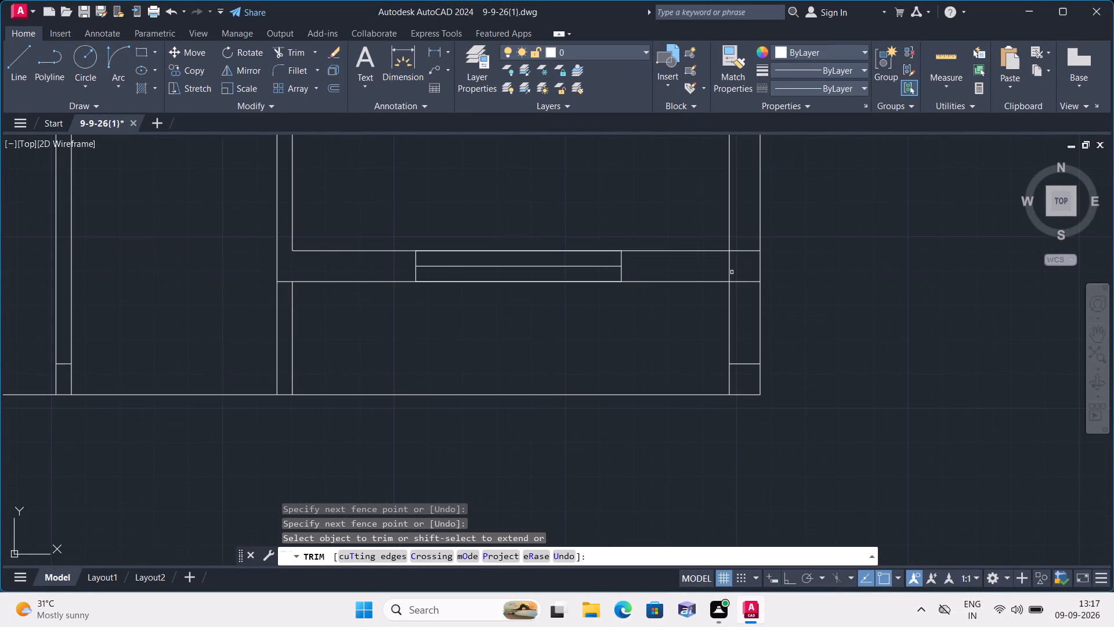
click(726, 269)
click(744, 245)
Trim the two short lines crossing the east exterior wall, level with the south-central room's door wall.
scroll(744, 246, down, 1)
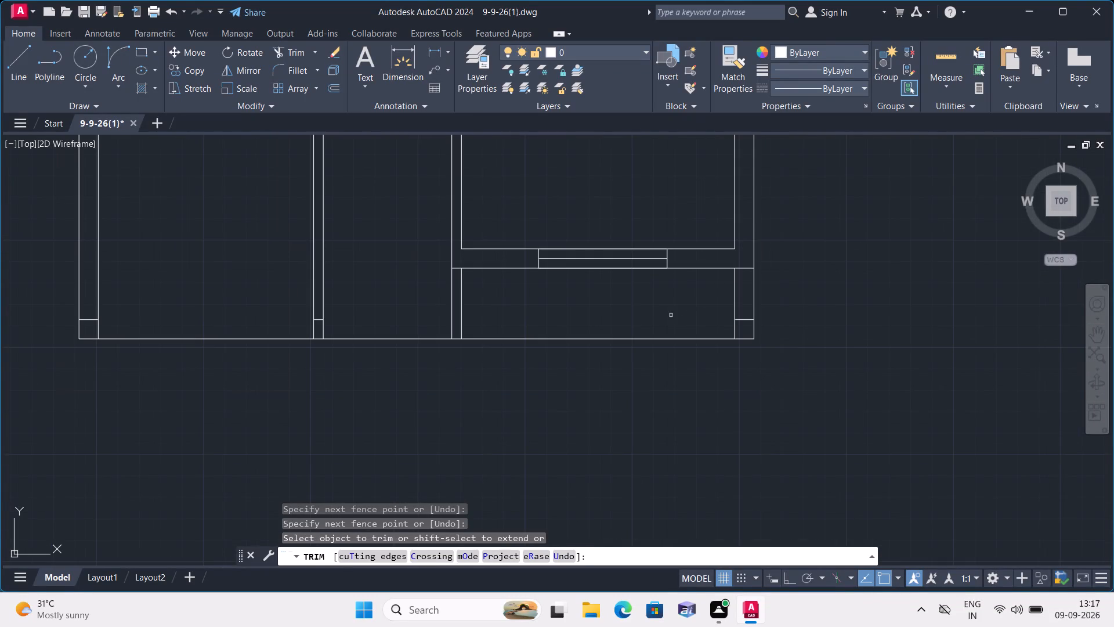
middle_drag(671, 314, 691, 470)
scroll(691, 470, down, 1)
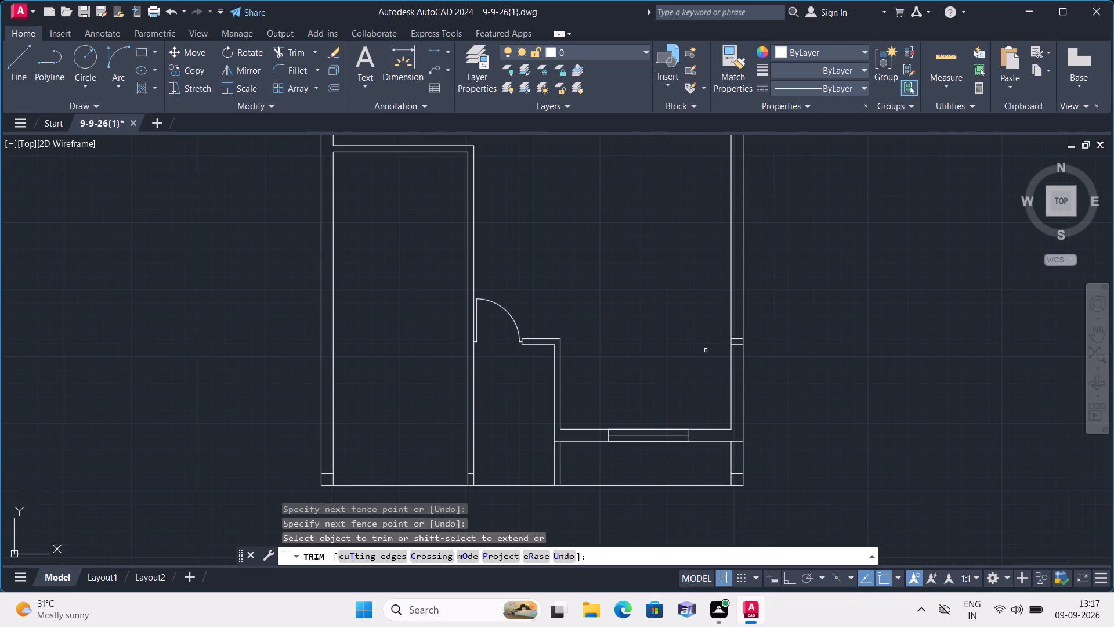
middle_drag(706, 351, 651, 453)
scroll(711, 449, up, 2)
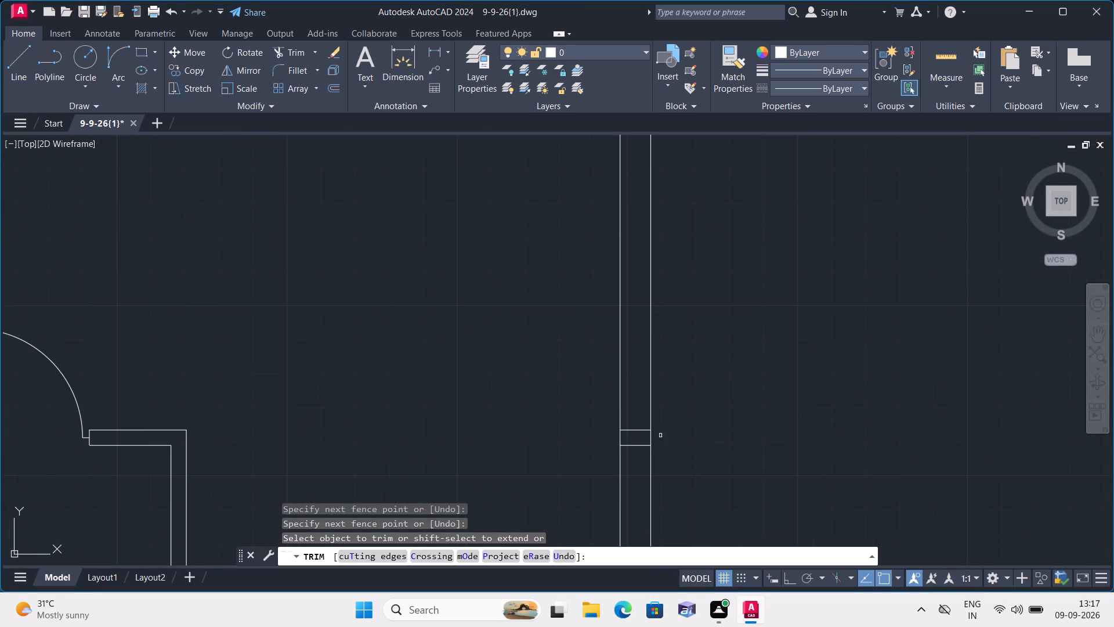
click(642, 416)
click(641, 462)
Trim the short overlapping line at the southwest corner of the northeast room.
scroll(594, 388, down, 2)
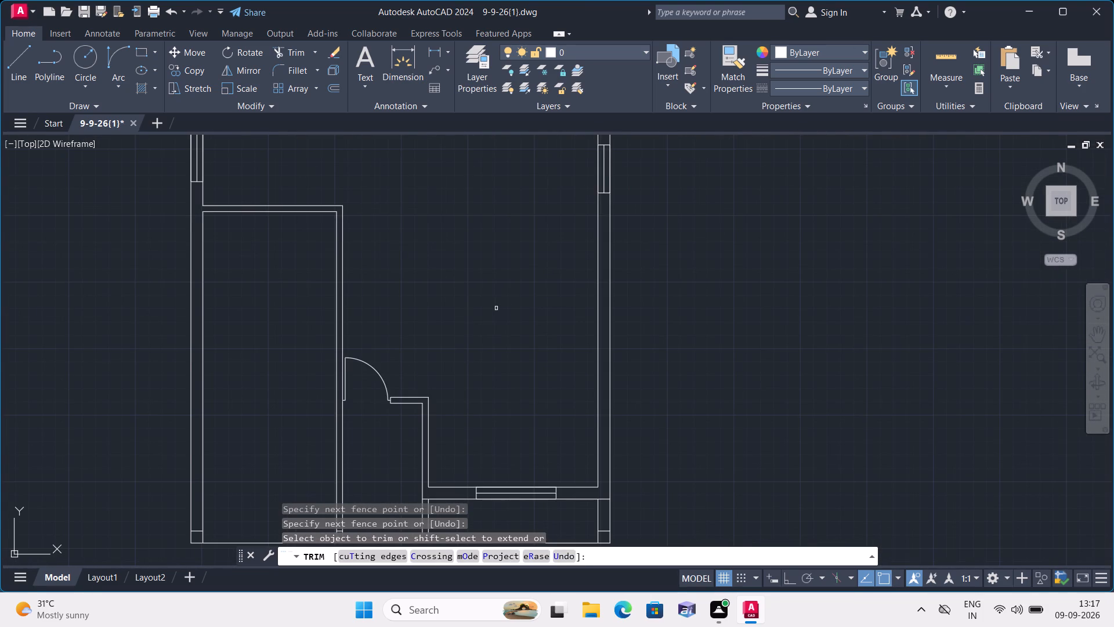
scroll(494, 278, down, 1)
middle_drag(488, 258, 536, 409)
middle_drag(541, 427, 548, 447)
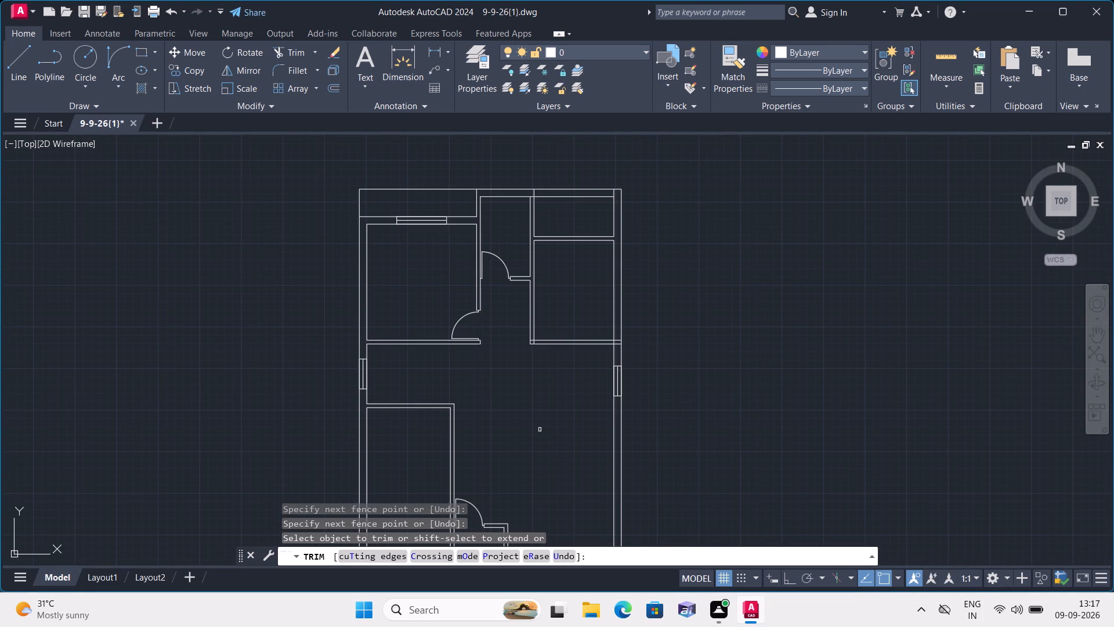
middle_drag(507, 403, 513, 488)
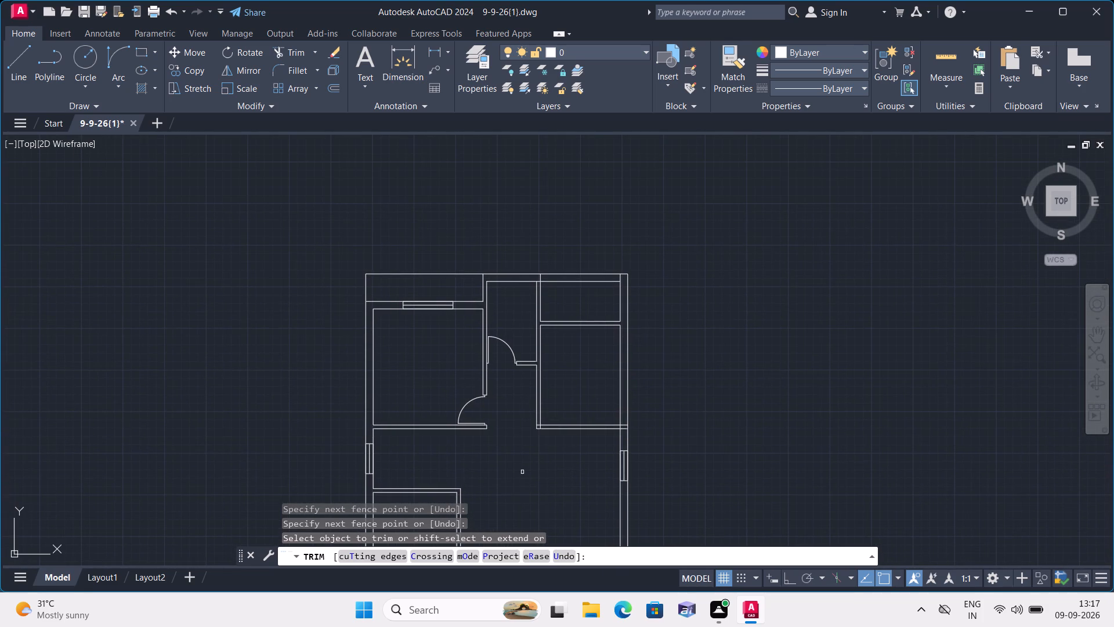
scroll(558, 420, up, 1)
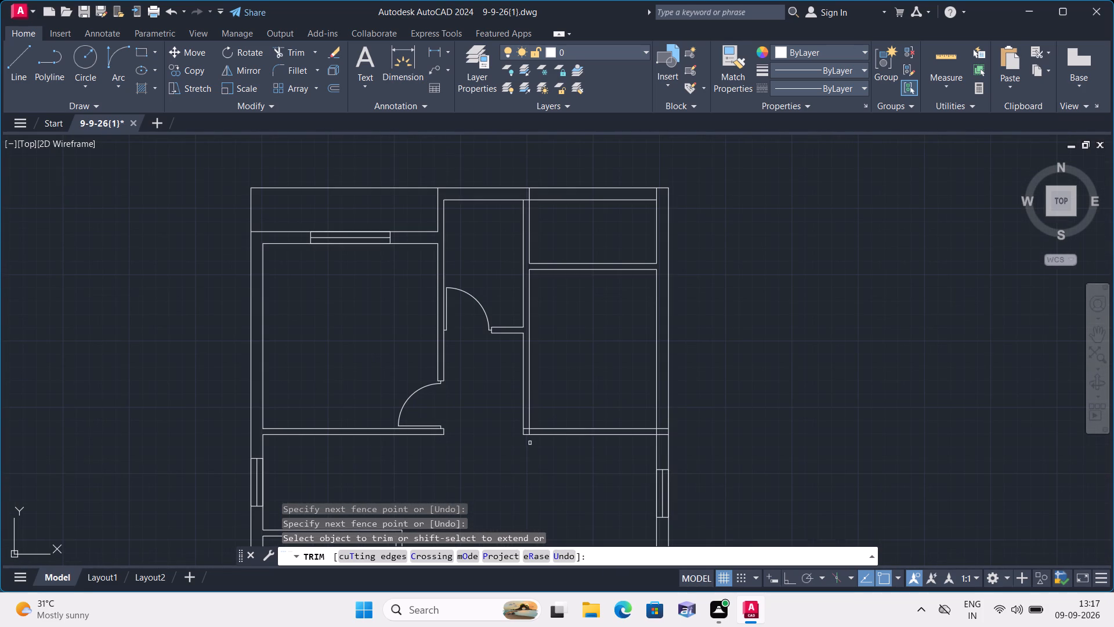
scroll(530, 442, up, 2)
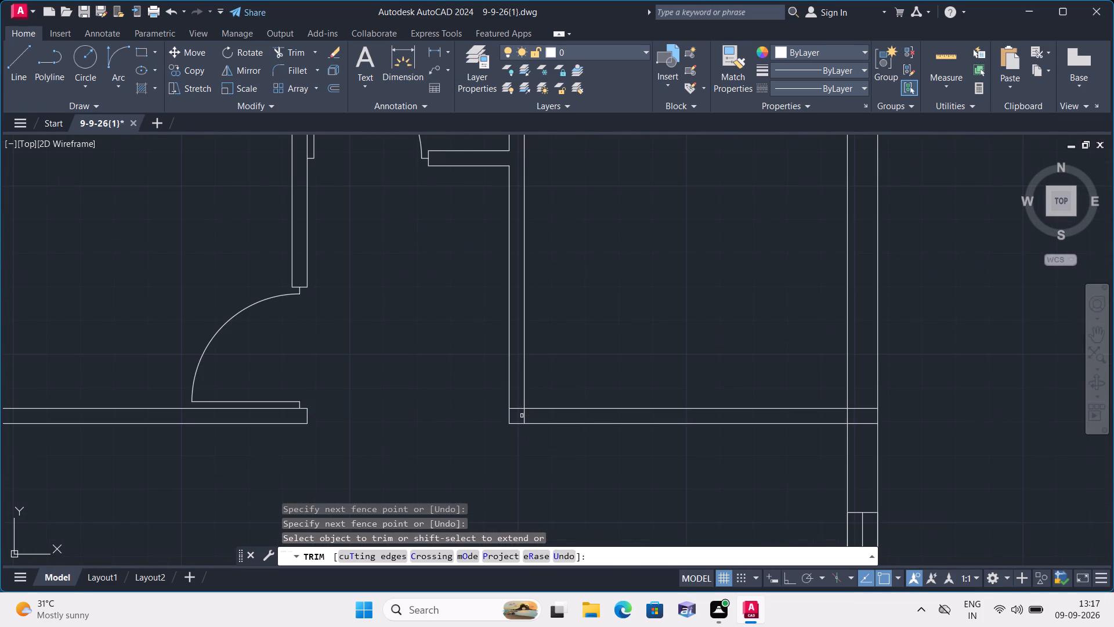
click(523, 416)
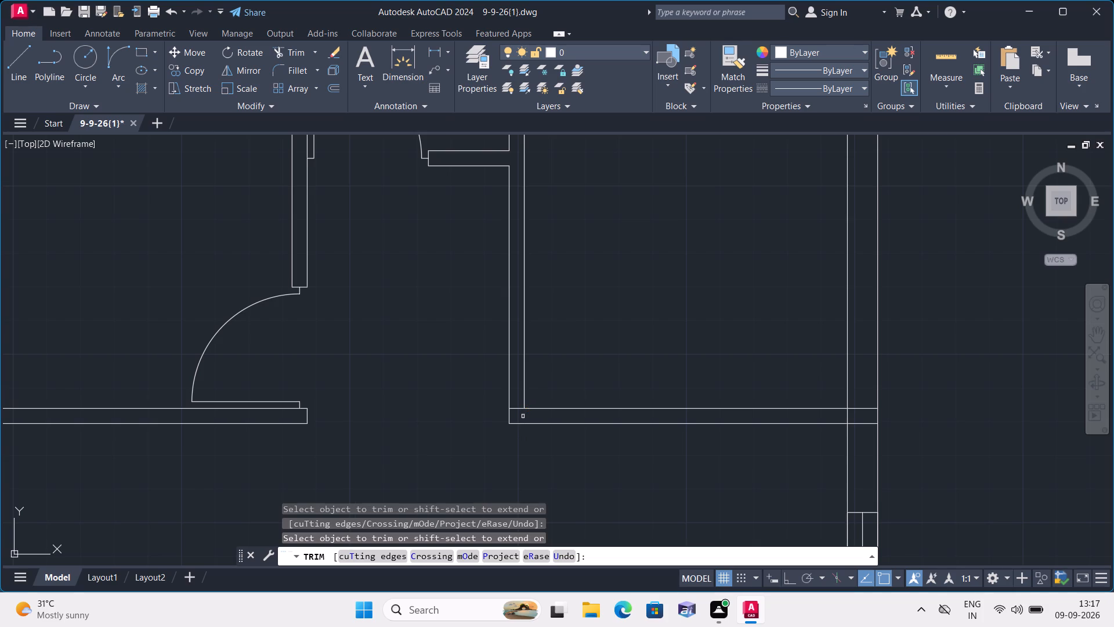
scroll(523, 416, down, 1)
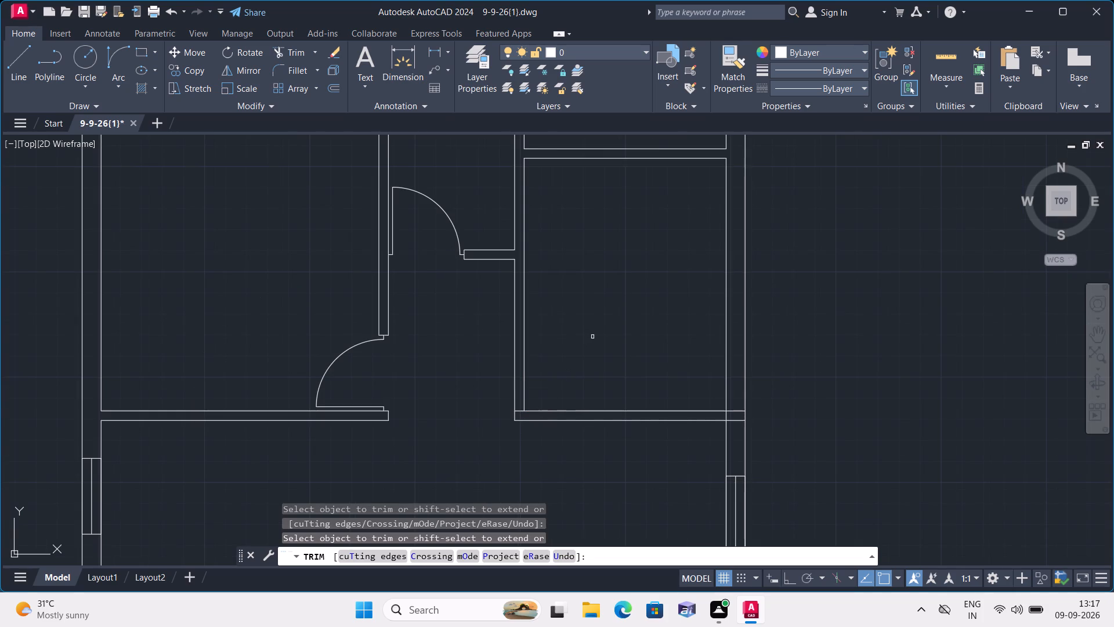
middle_drag(592, 332, 639, 494)
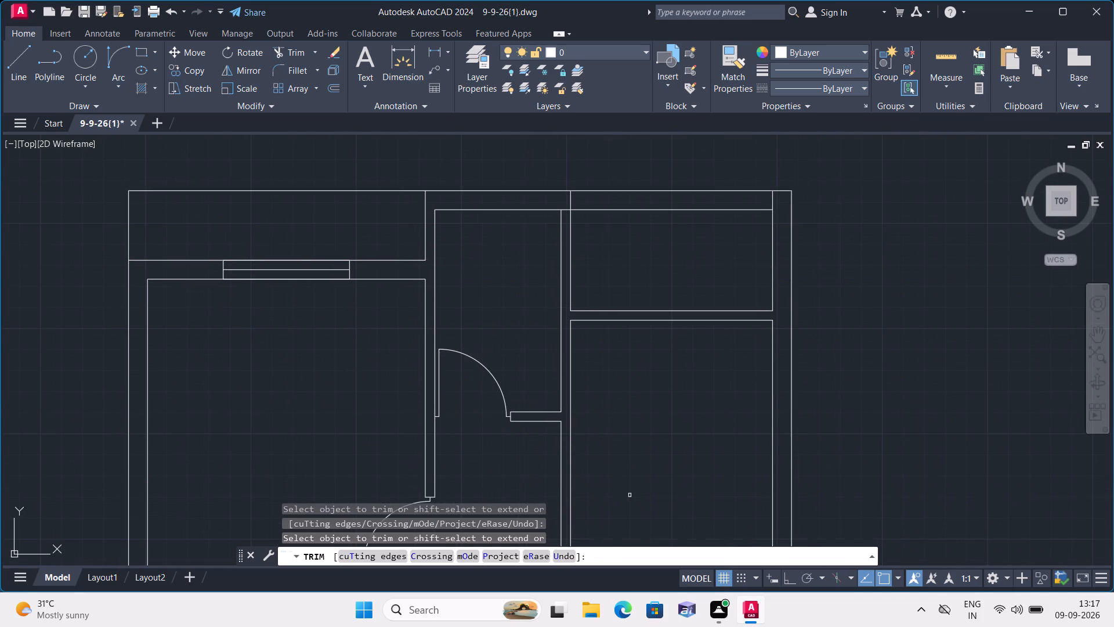
key(Escape)
Draw a horizontal line across the passage from the northwest room's north door jamb to the inner line of the northeast room's west wall.
middle_drag(630, 493, 603, 391)
text(l)
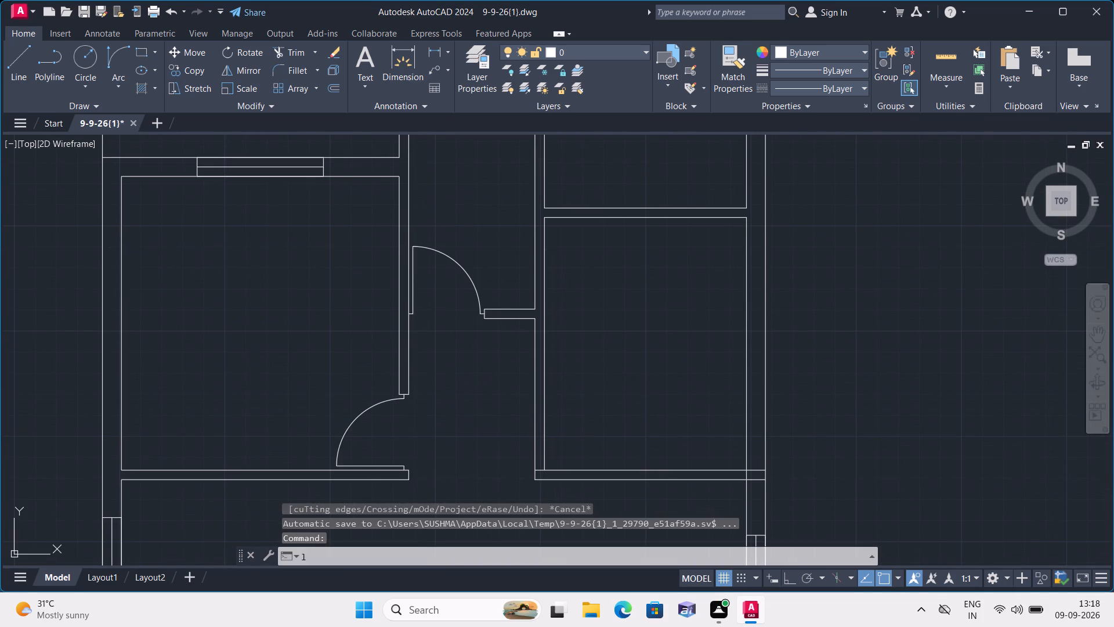
key(space)
key(F8)
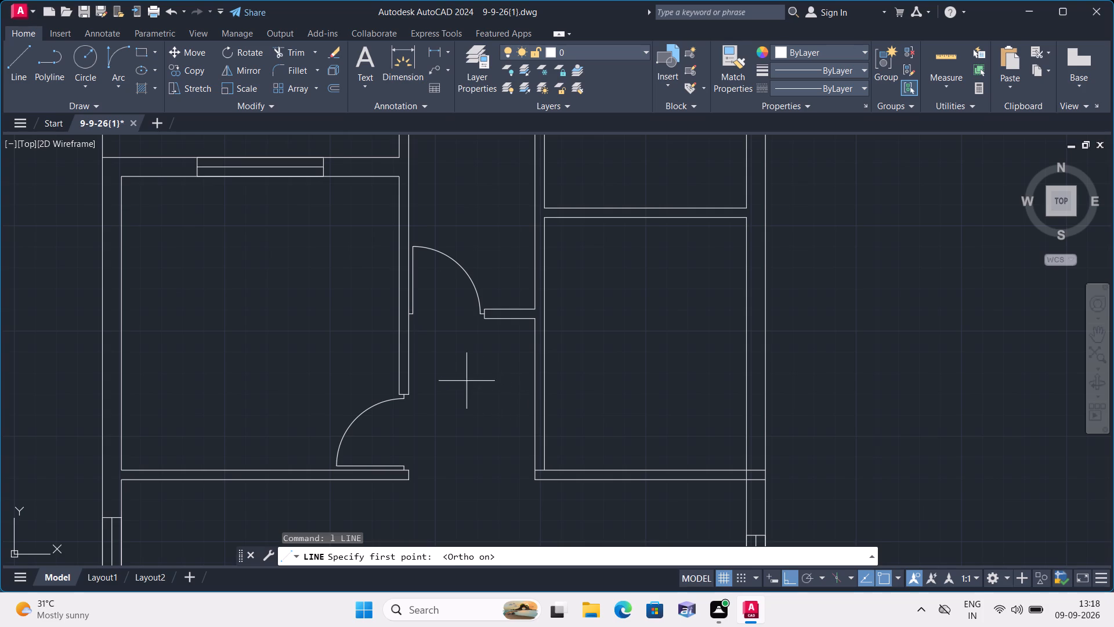
click(410, 394)
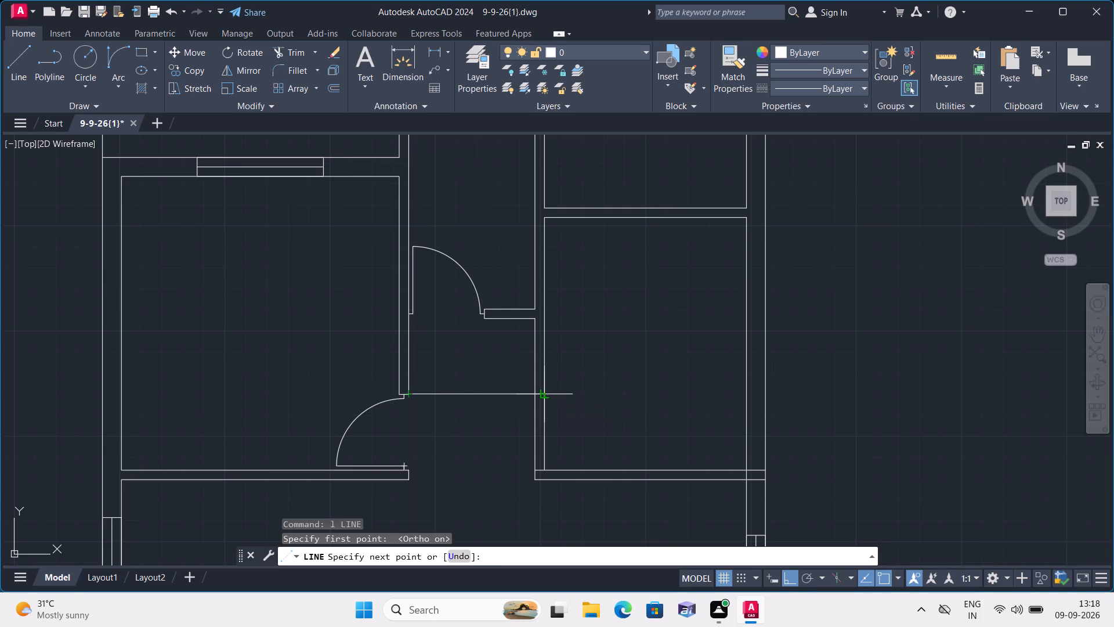
click(549, 397)
key(space)
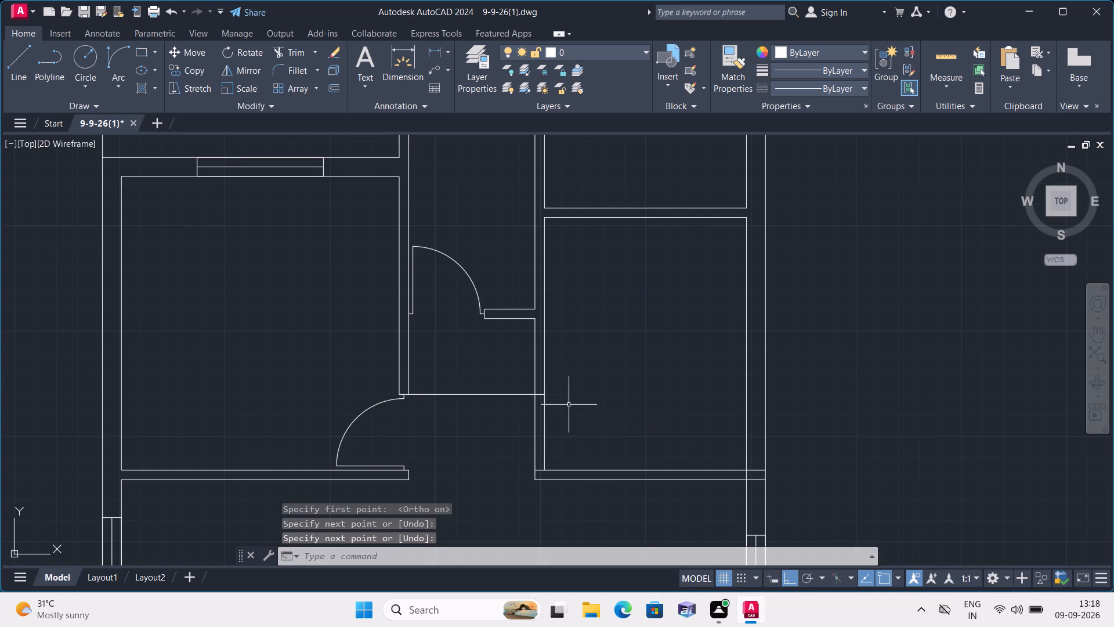
Draw a 2' by 9" rectangular window outline in the empty space north of the plan.
middle_drag(614, 402, 591, 461)
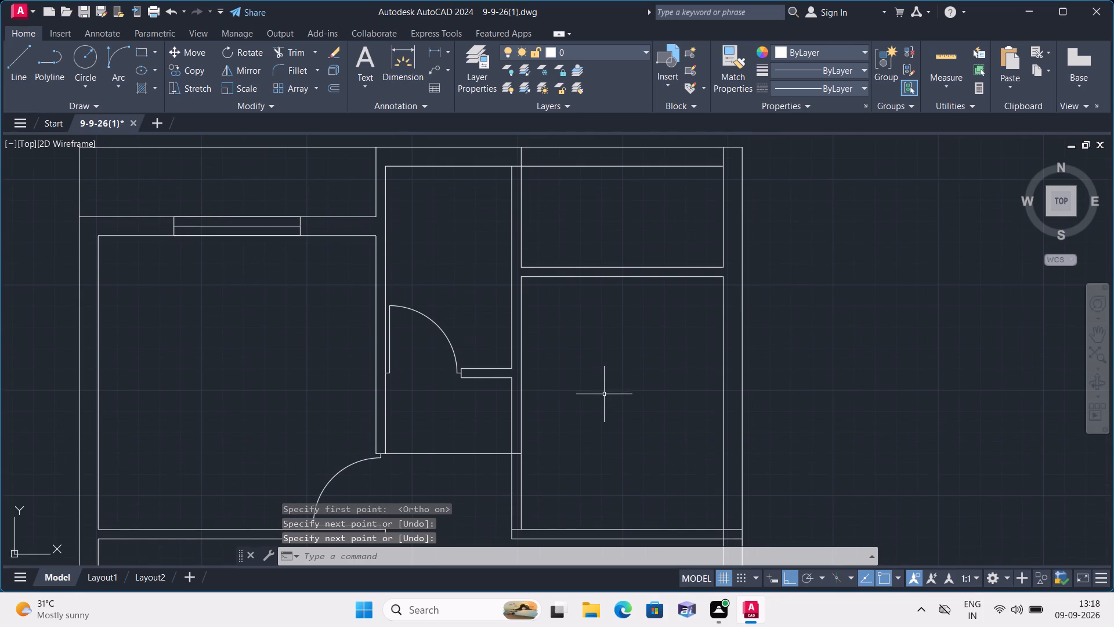
key(space)
middle_drag(450, 236, 507, 445)
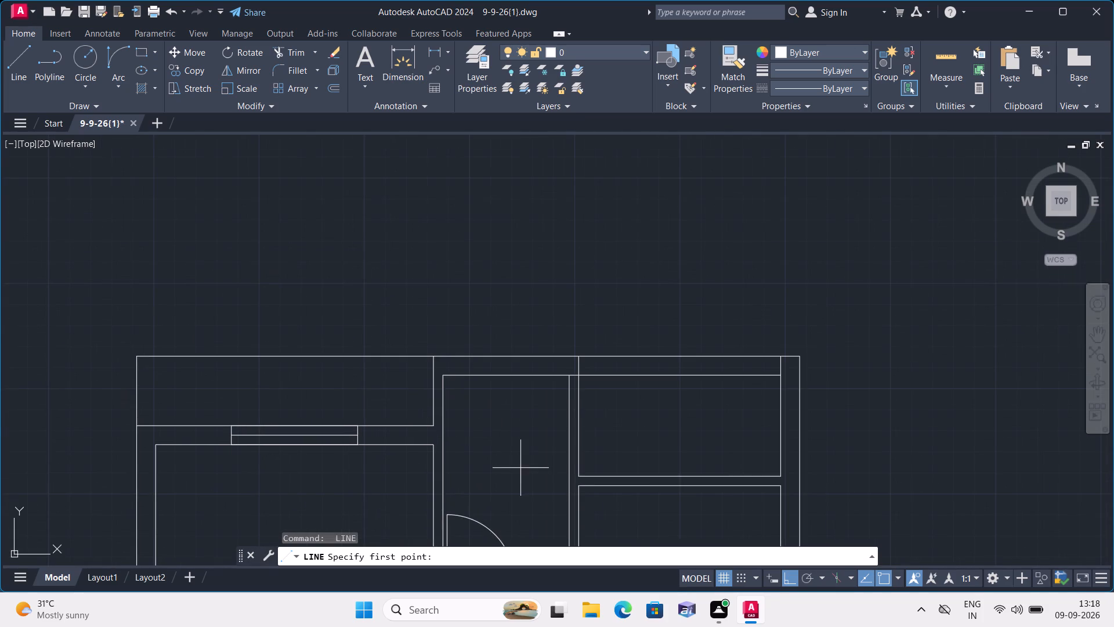
click(542, 279)
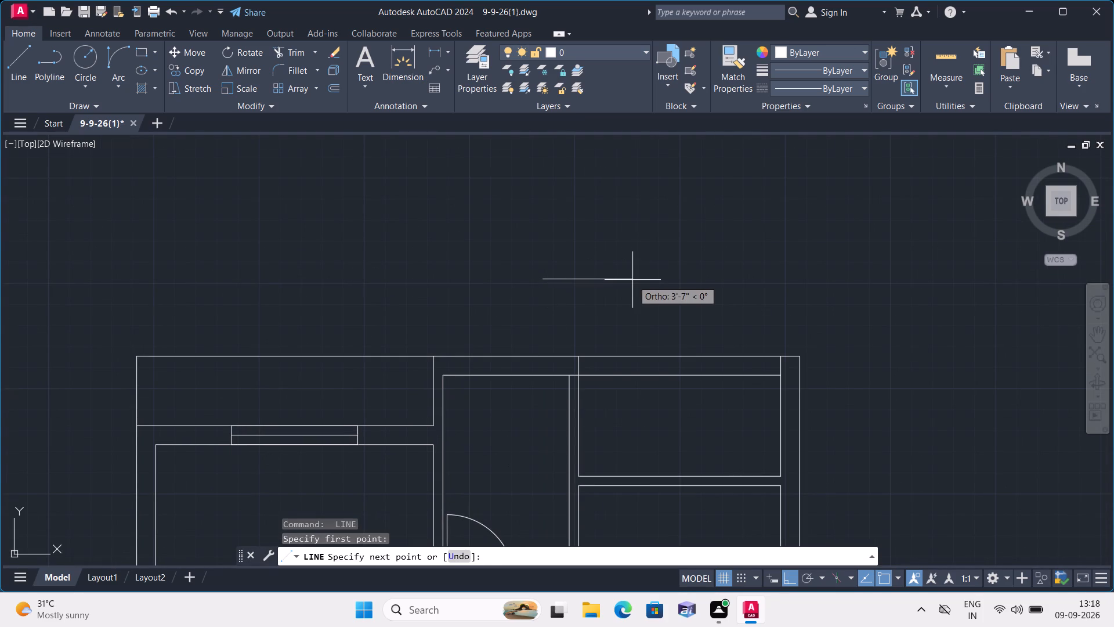
text(2')
key(space)
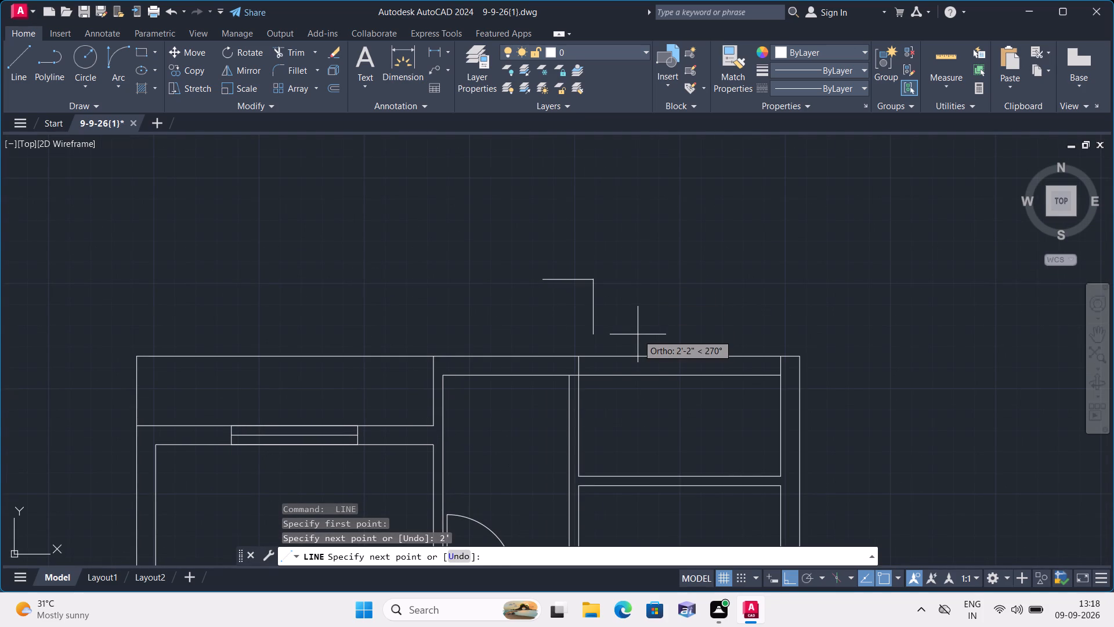
key(9)
text(")
key(space)
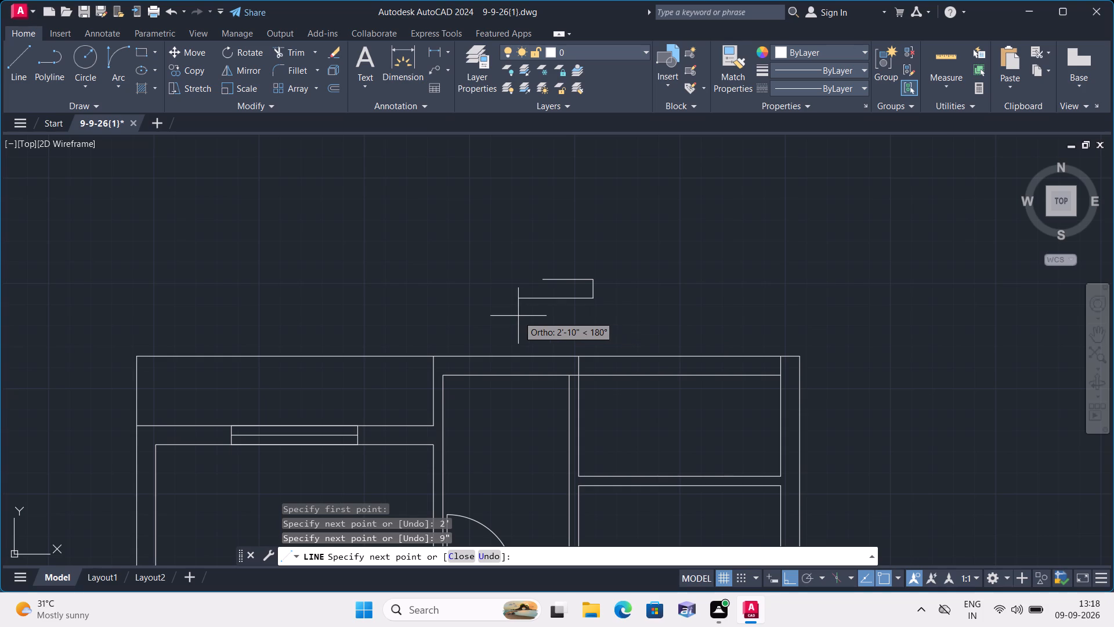
text(2')
key(space)
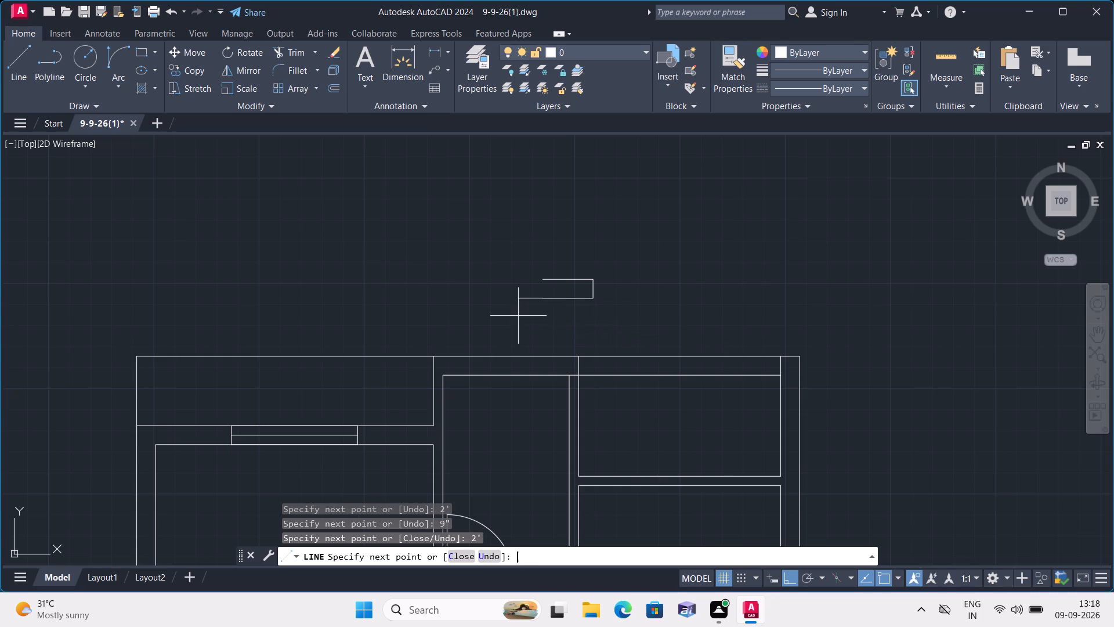
click(543, 280)
key(space)
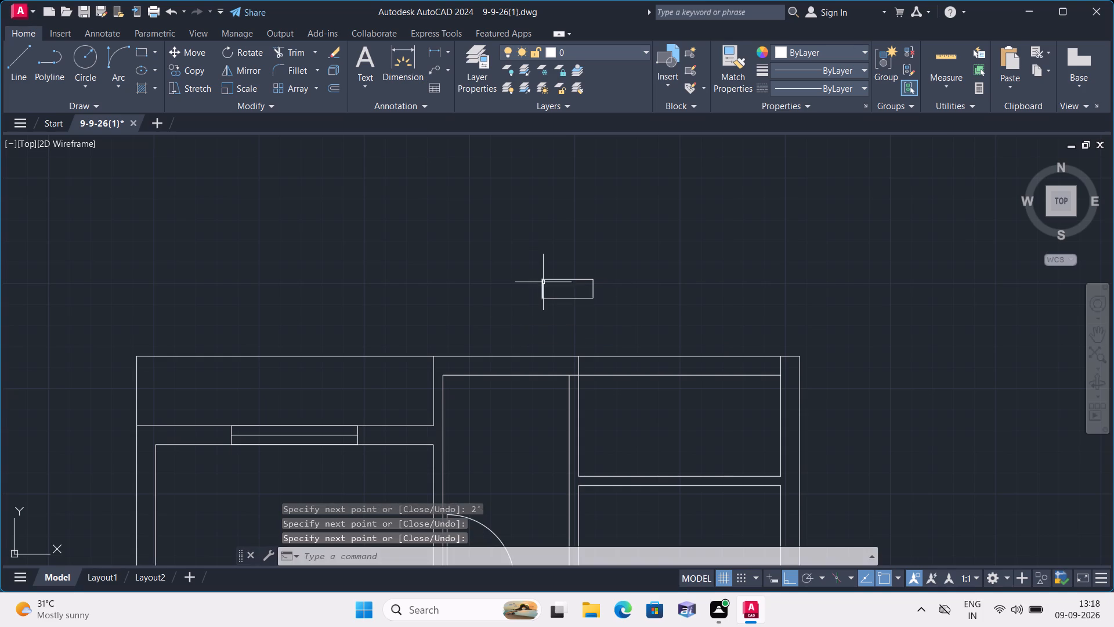
Draw a horizontal centre line through the 2' window outline, joining the midpoints of its short sides.
key(space)
click(538, 288)
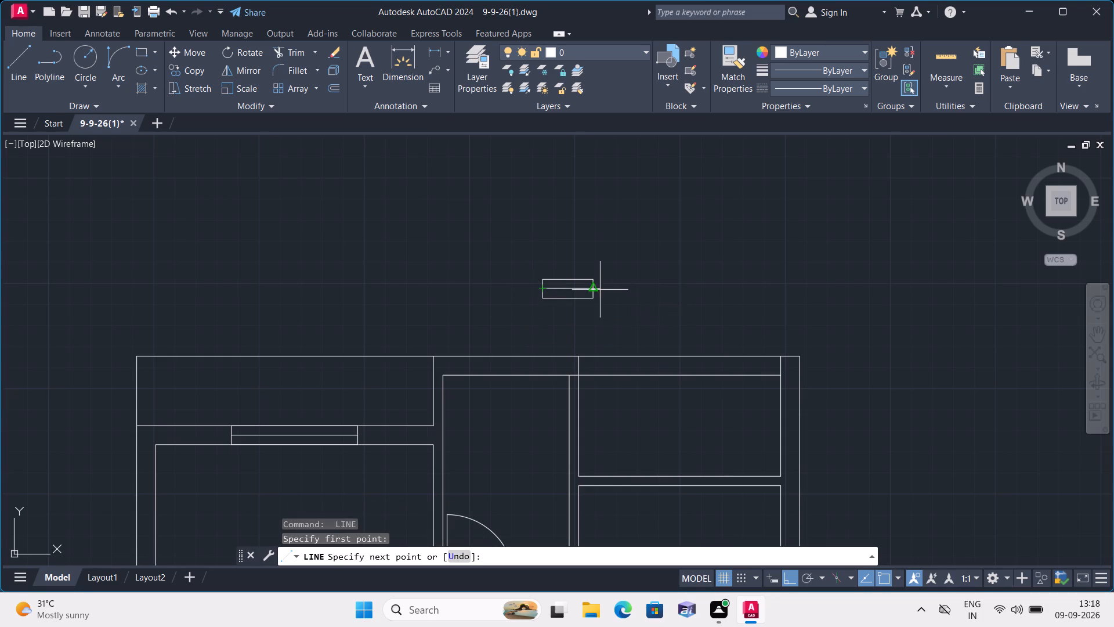
click(596, 288)
key(space)
click(527, 262)
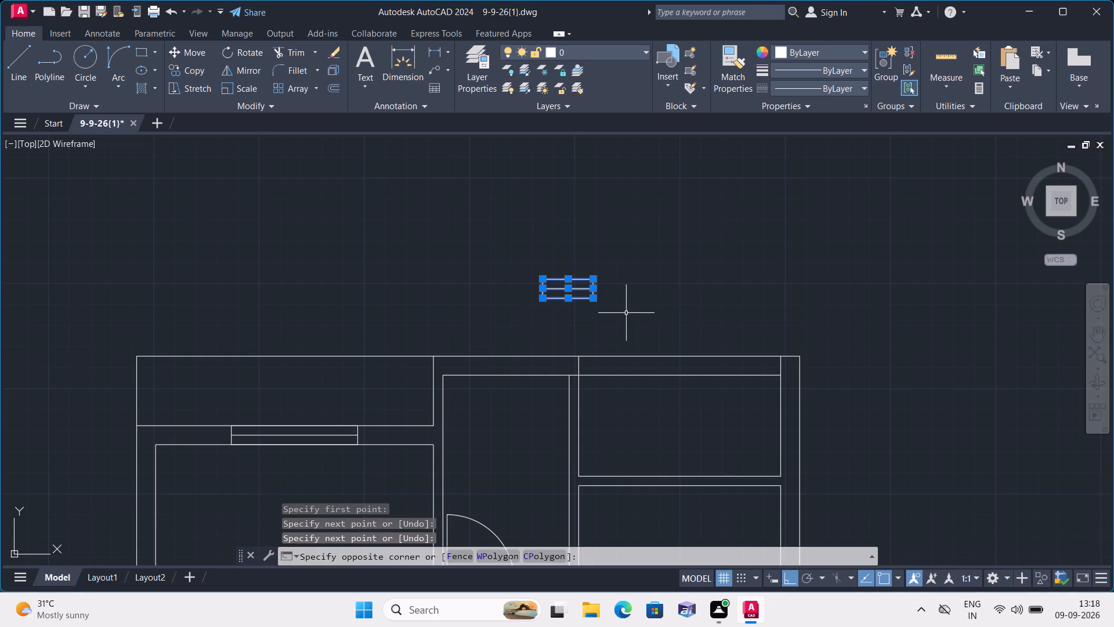
click(626, 313)
key(Escape)
Draw a line along the inner face of the north-central room's north wall, from corner to corner.
key(l)
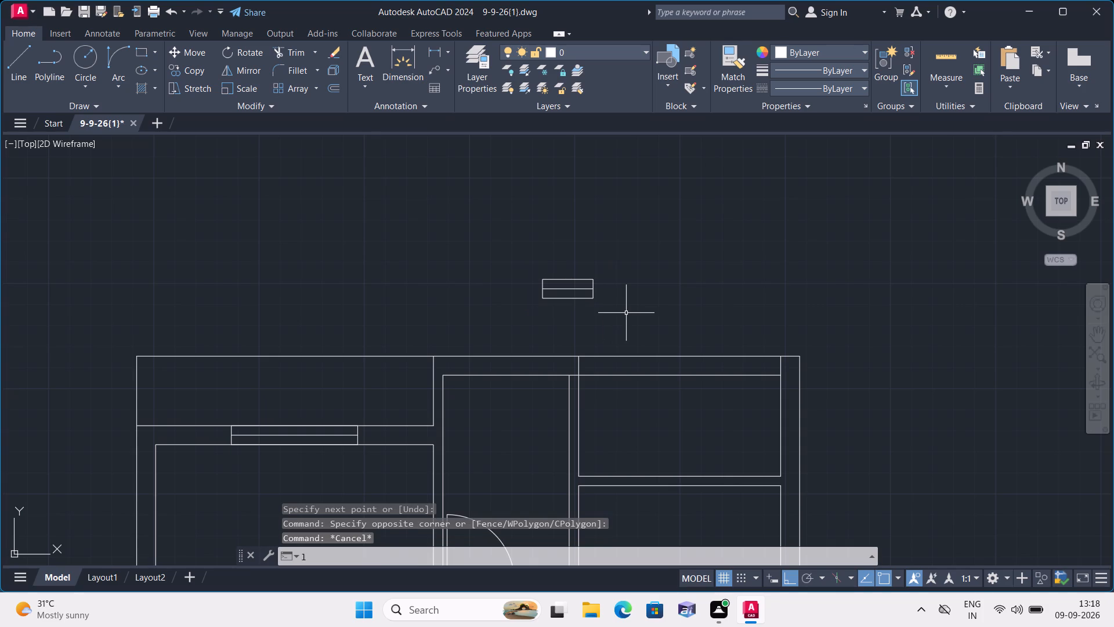
key(space)
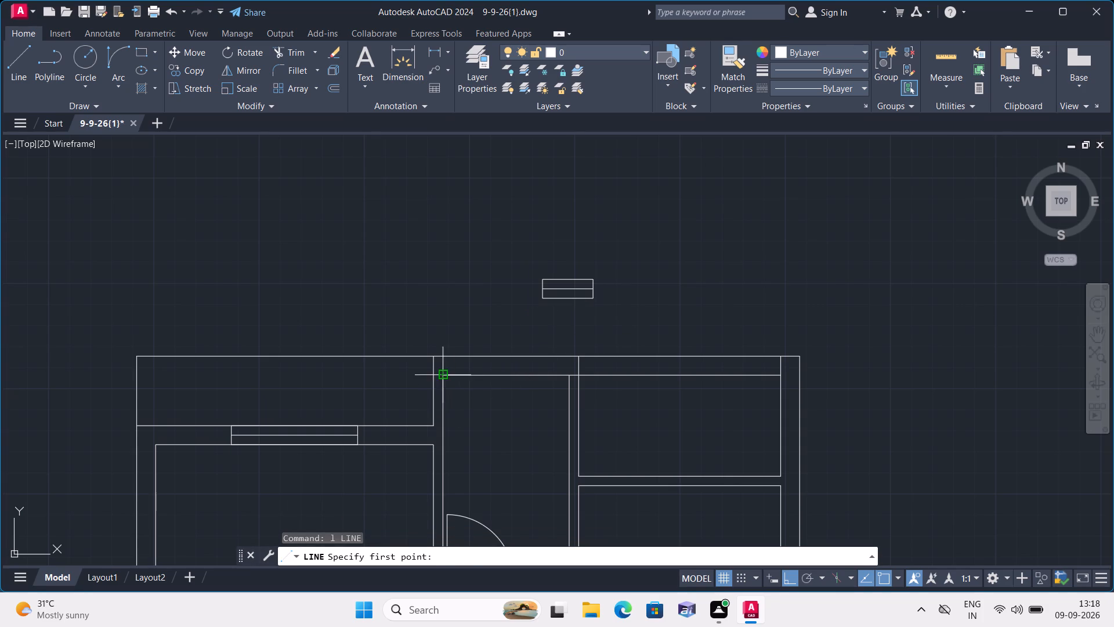
click(445, 377)
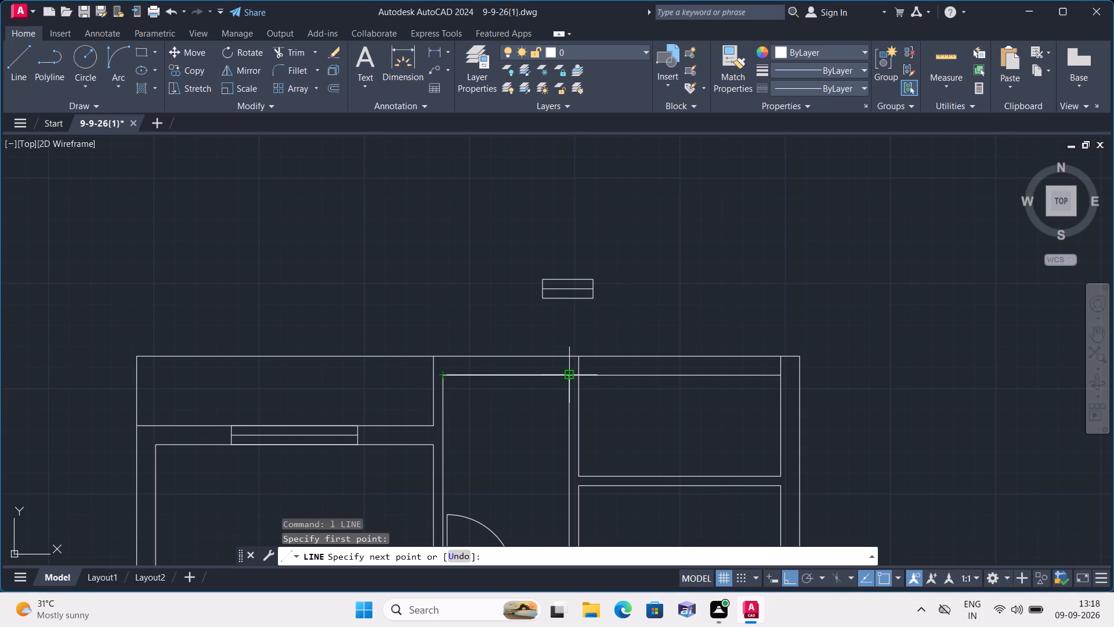
click(566, 376)
key(space)
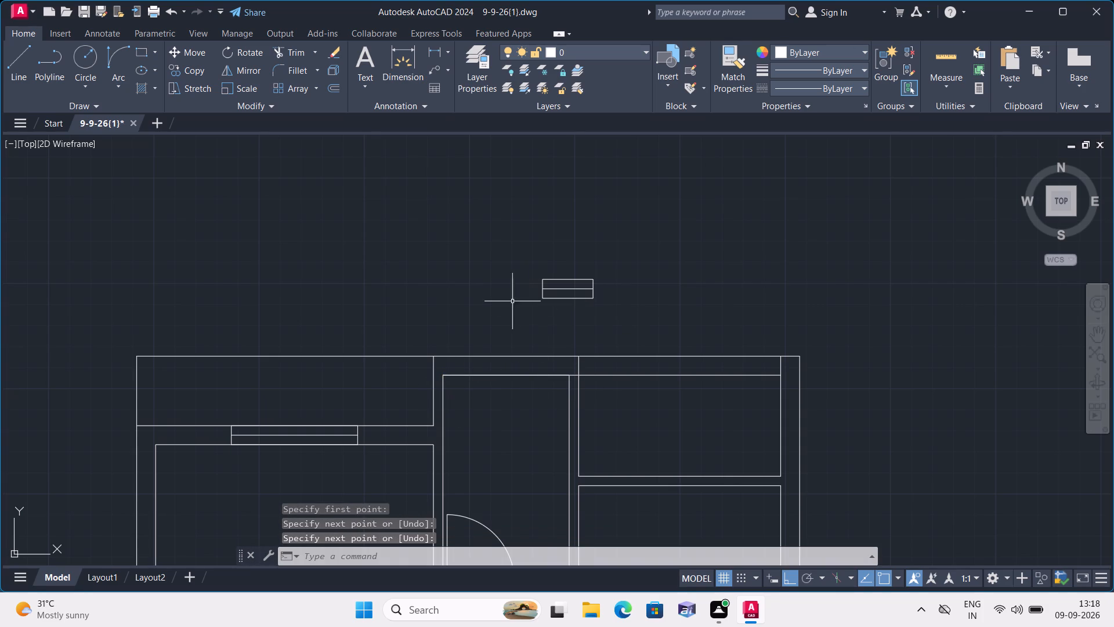
Move the 2' window by its bottom midpoint to the midpoint of the north-central room's inner north wall line, with Ortho off.
click(508, 262)
click(649, 305)
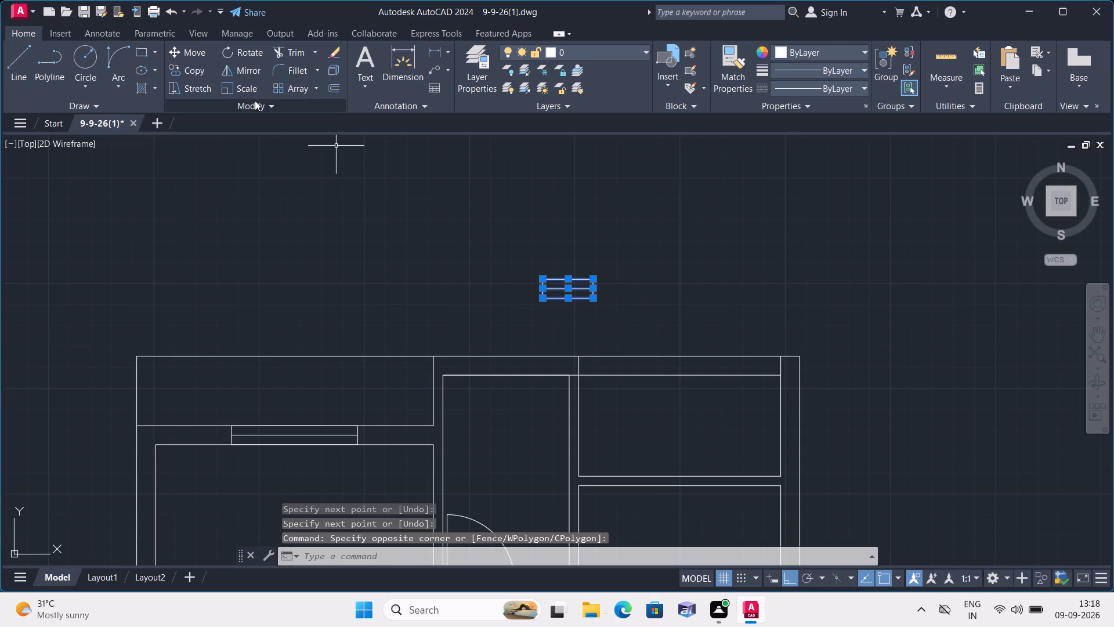
click(187, 54)
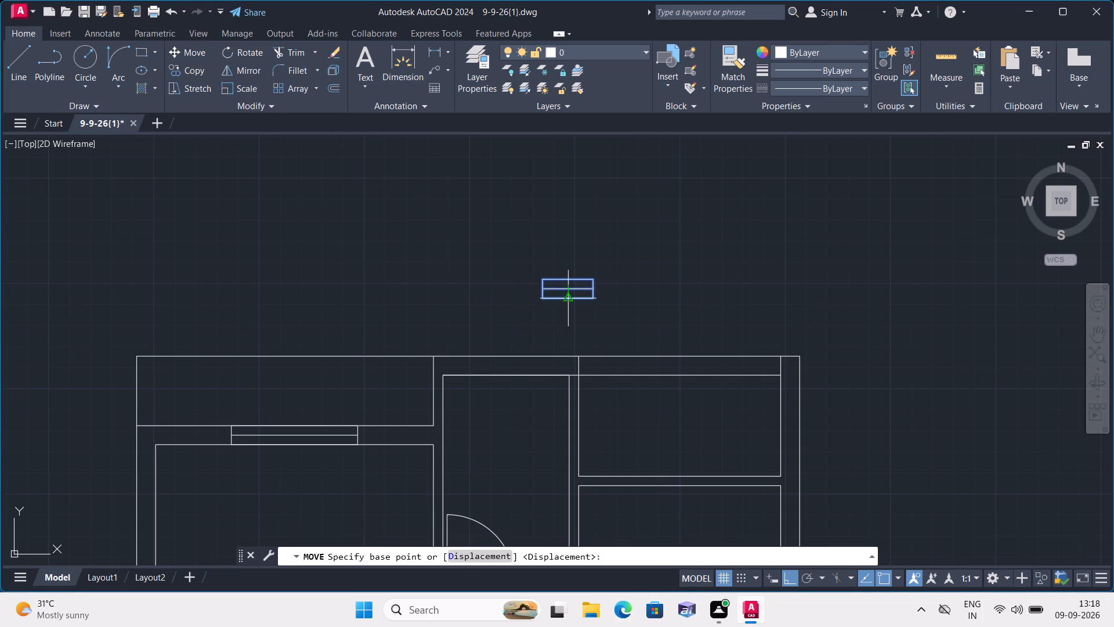
click(565, 294)
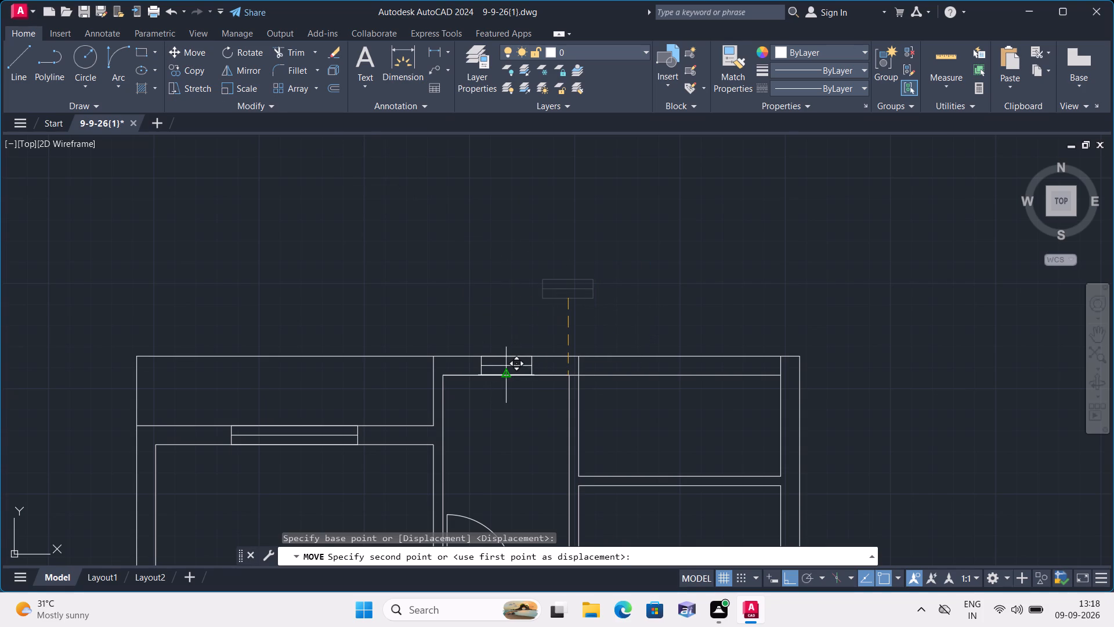
key(F8)
click(504, 376)
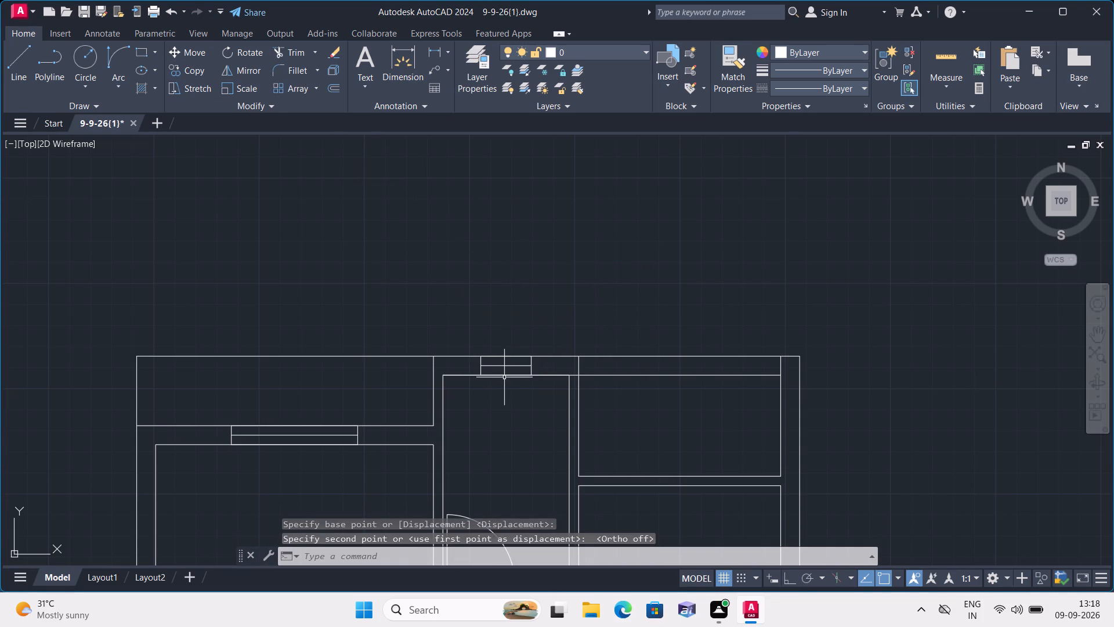
Erase the helper line along the north-central room's inner north wall, below the 2' window.
key(Escape)
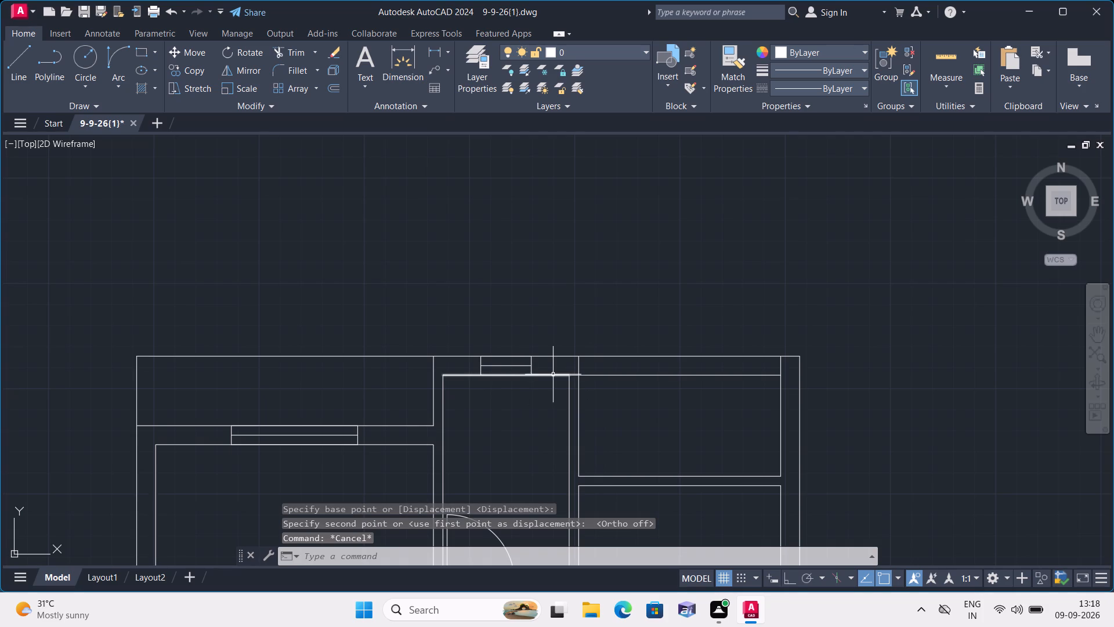
click(554, 373)
key(Delete)
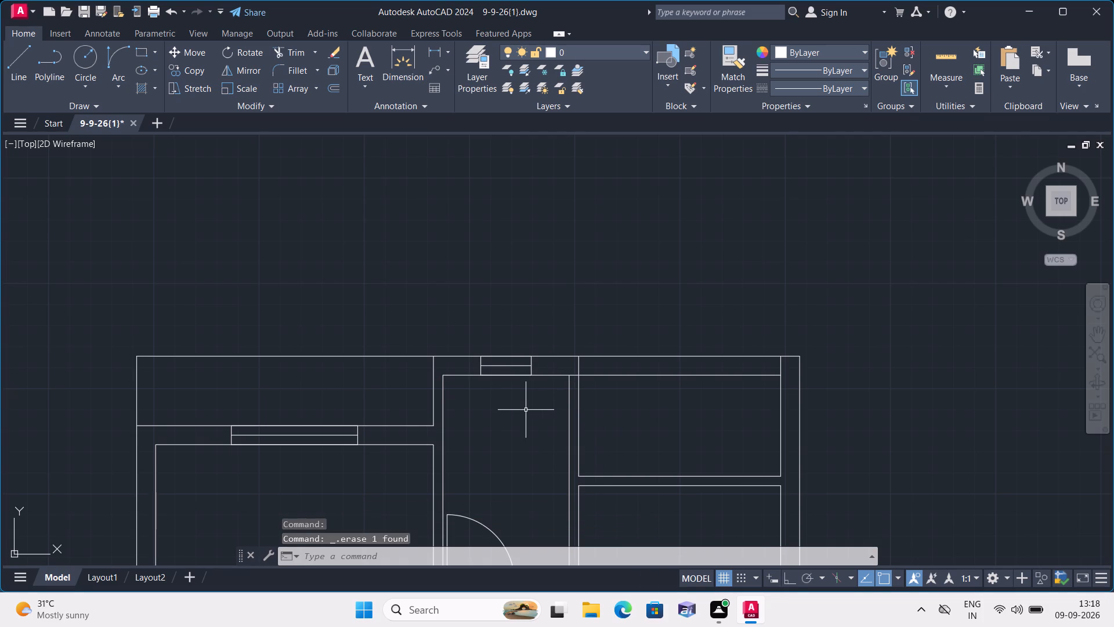
Trim the inner north wall line where it crosses the partition between the north-central and north-east rooms.
text(tr)
text(im)
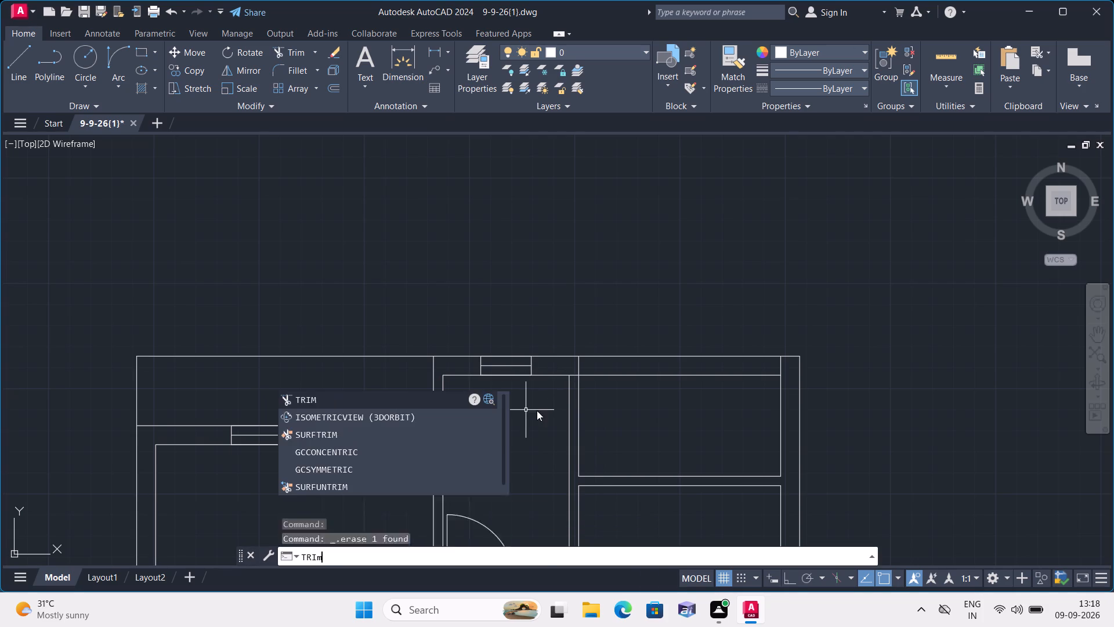
key(space)
click(573, 373)
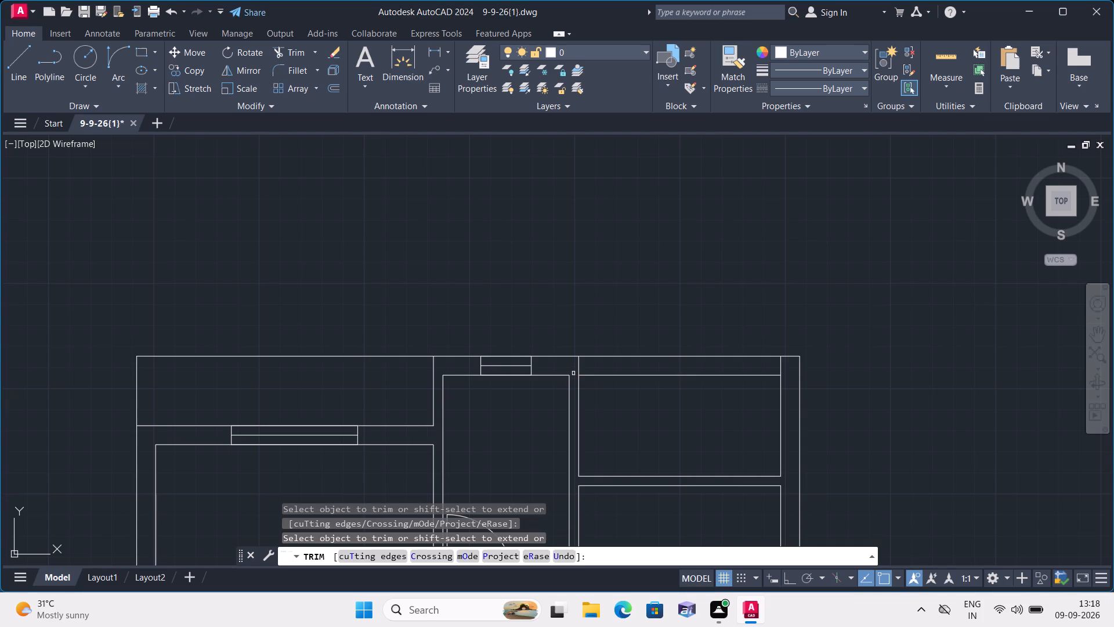
key(Escape)
Draw a jamb line across the wall between the two eastern rooms, 3' from its west end, and erase the 3' helper line.
middle_drag(648, 448, 505, 313)
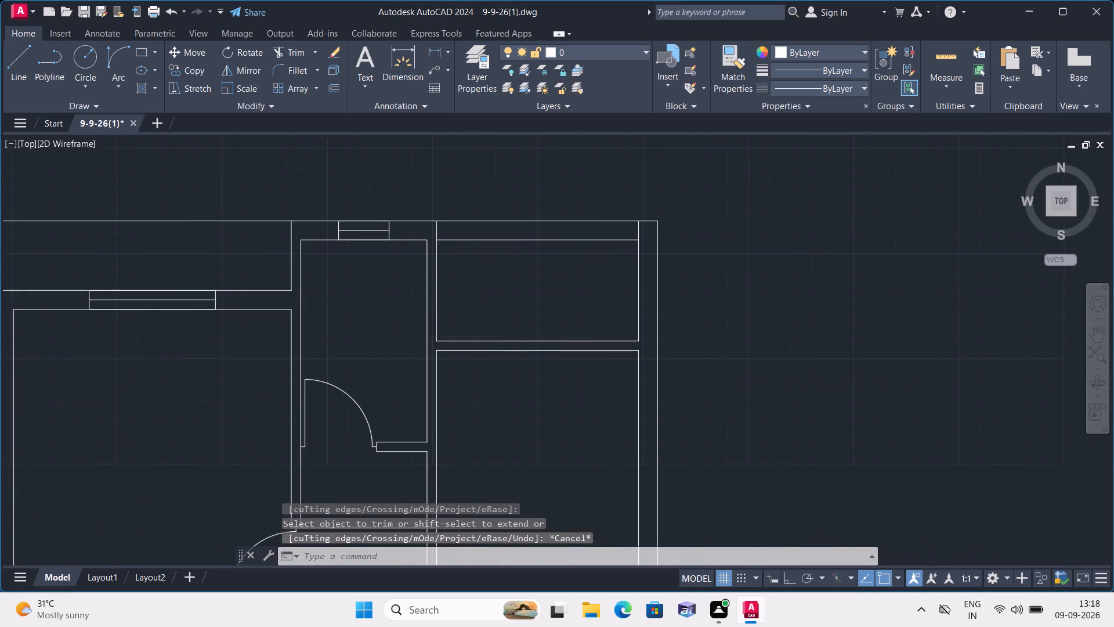
text(l)
key(space)
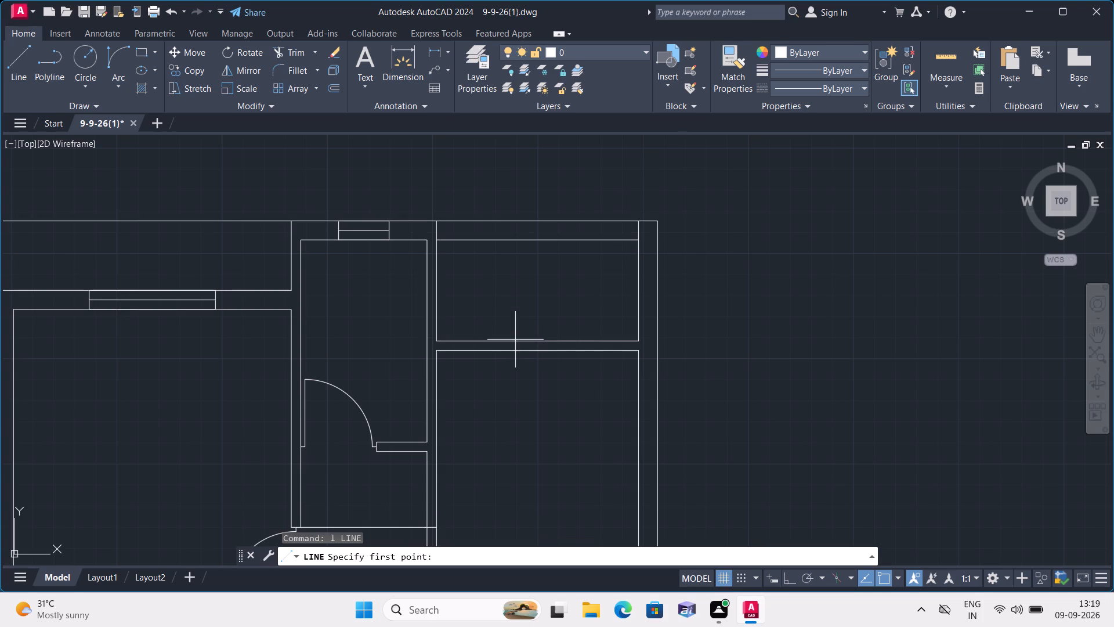
scroll(489, 359, up, 1)
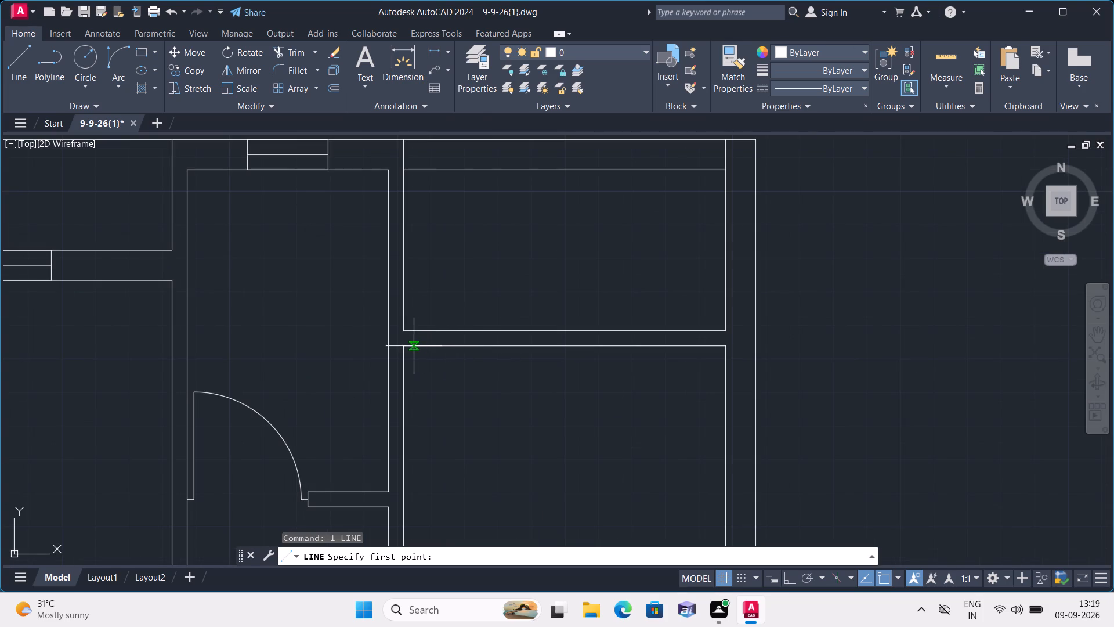
click(404, 347)
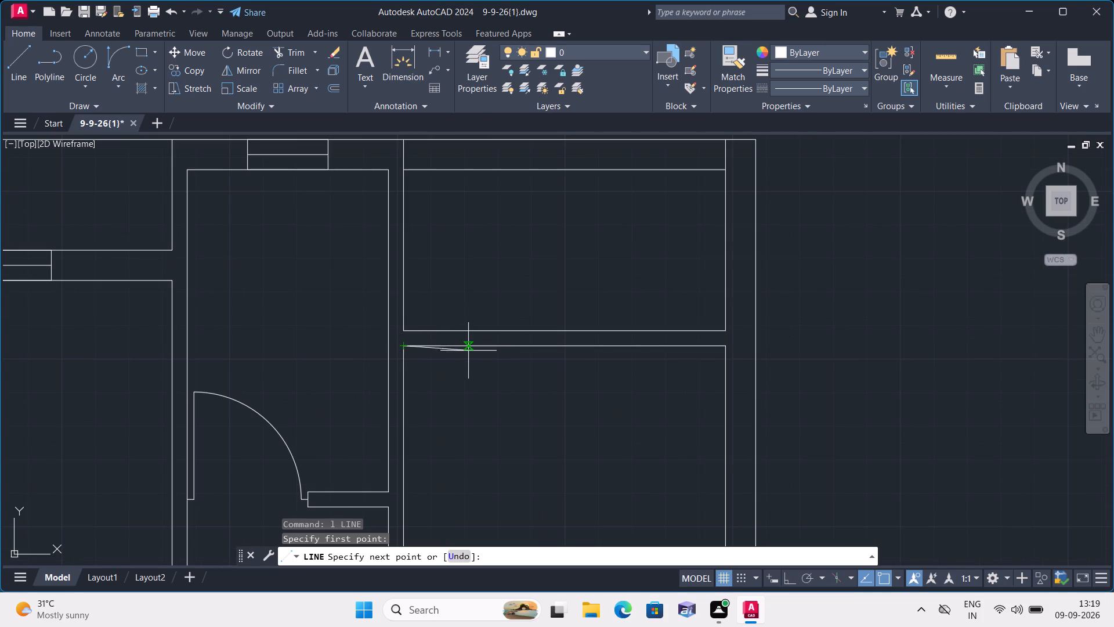
text(3')
key(space)
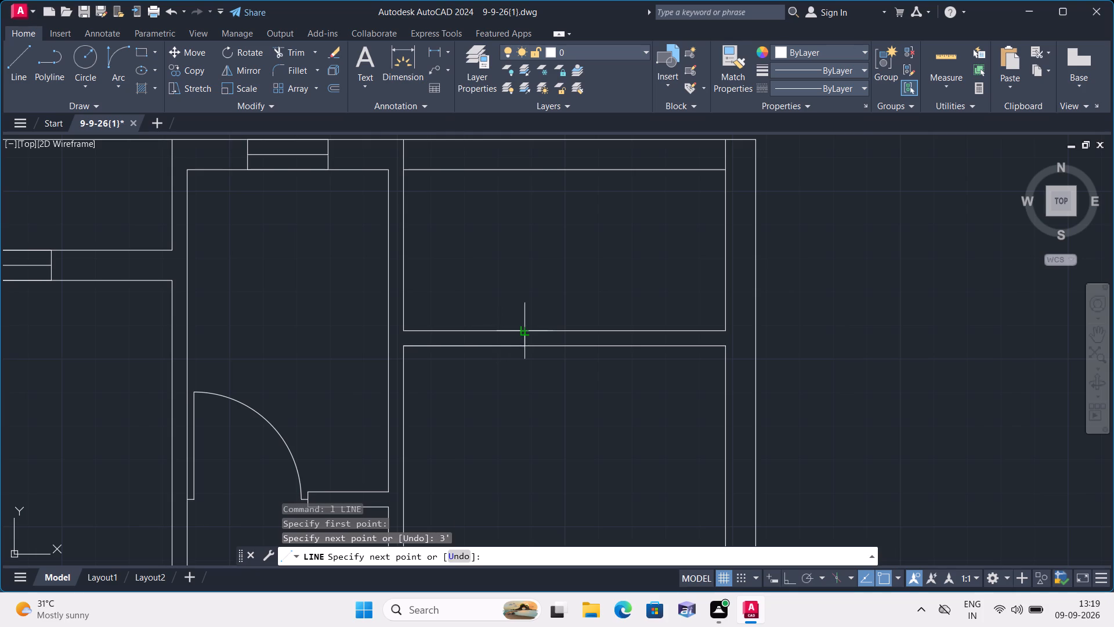
click(525, 327)
key(space)
click(510, 343)
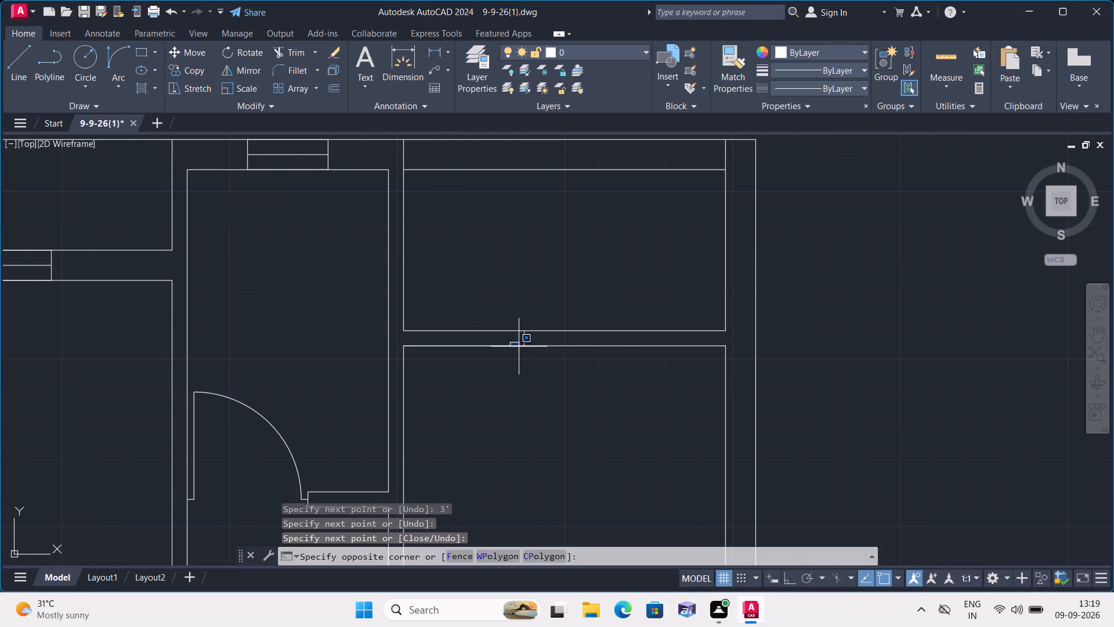
click(509, 344)
click(505, 347)
key(Delete)
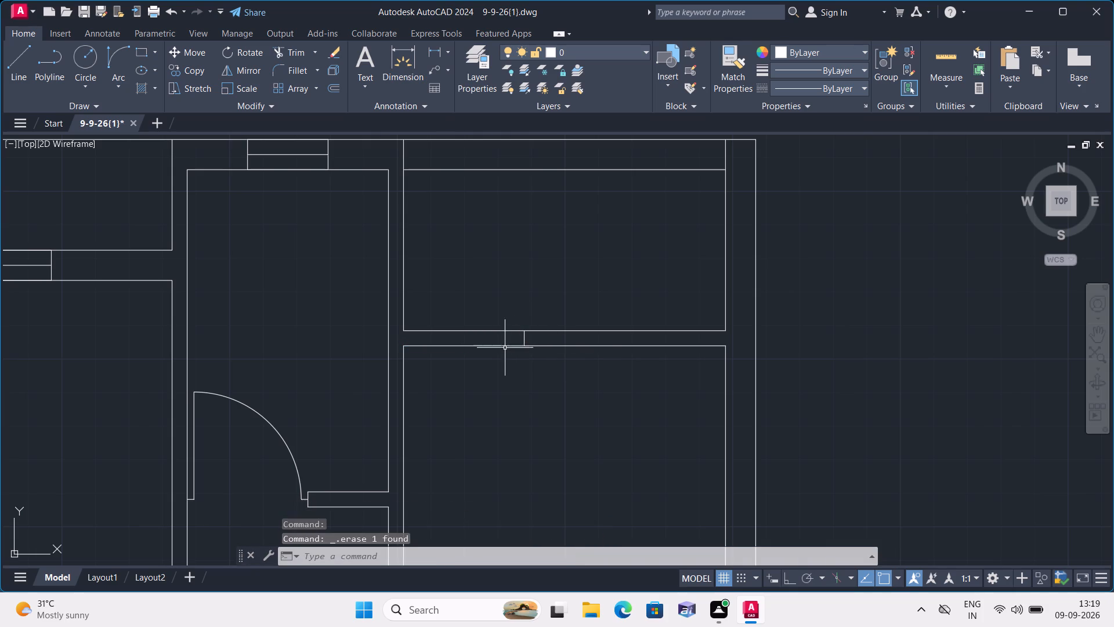
Draw a 3' helper line west along the same wall's south face from its east corner, with Ortho on.
key(l)
key(space)
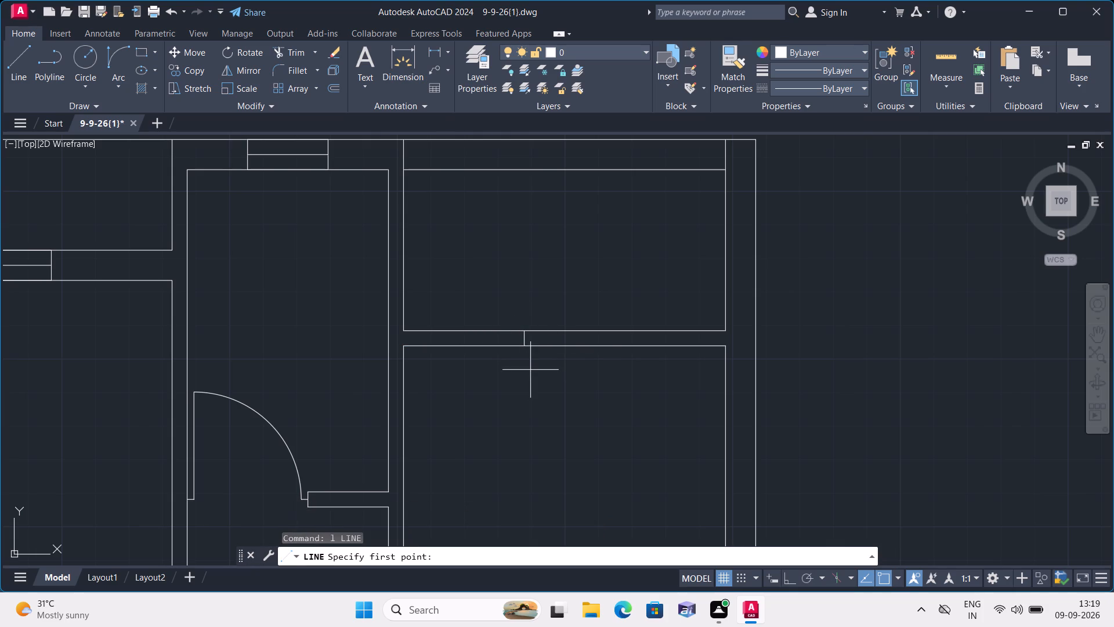
click(726, 348)
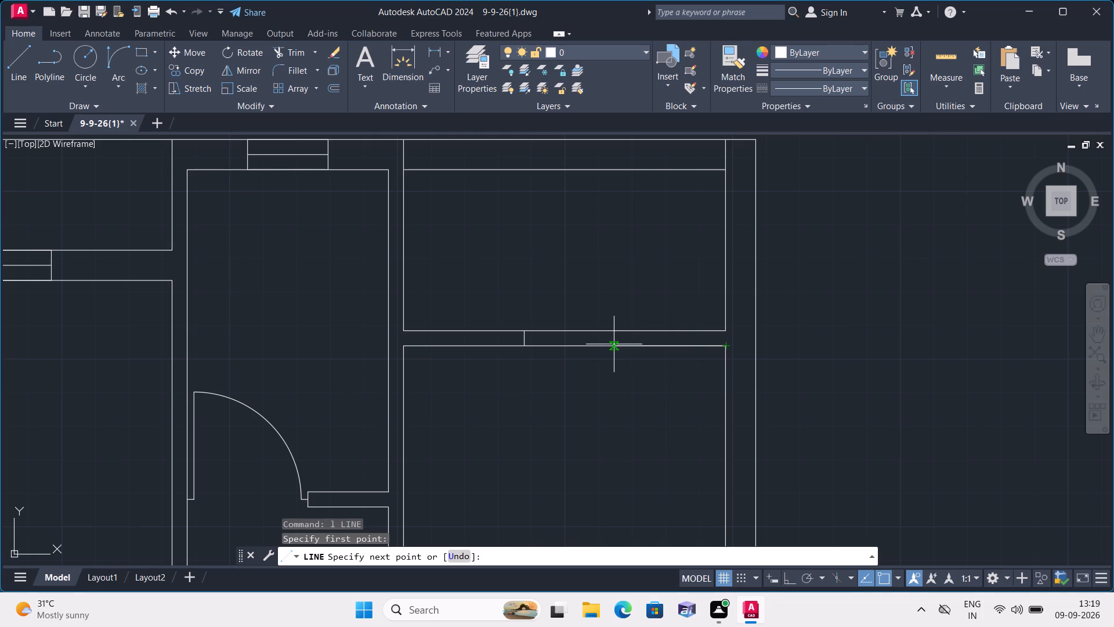
key(F8)
key(3)
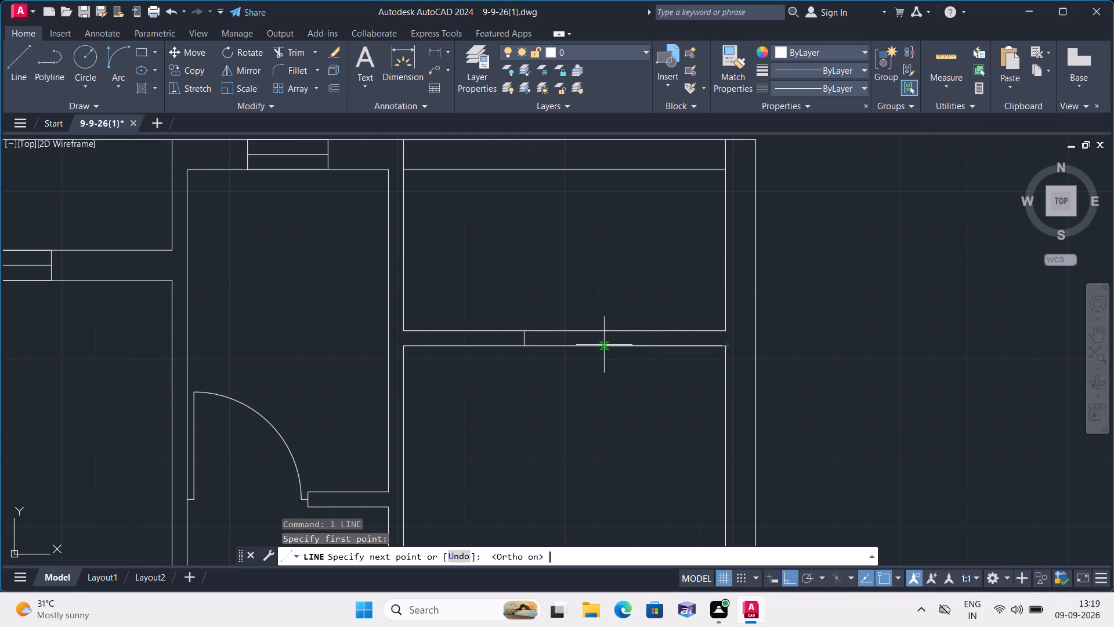
key(shift+quotedbl)
key(BackSpace)
key(semicolon)
key(BackSpace)
key(apostrophe)
key(space)
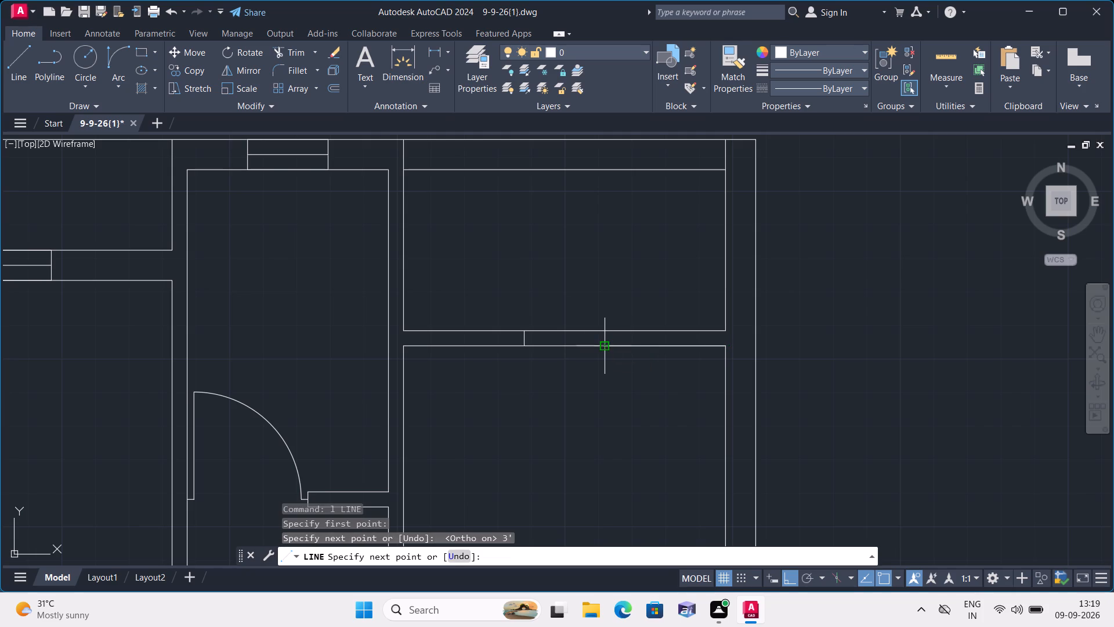
key(space)
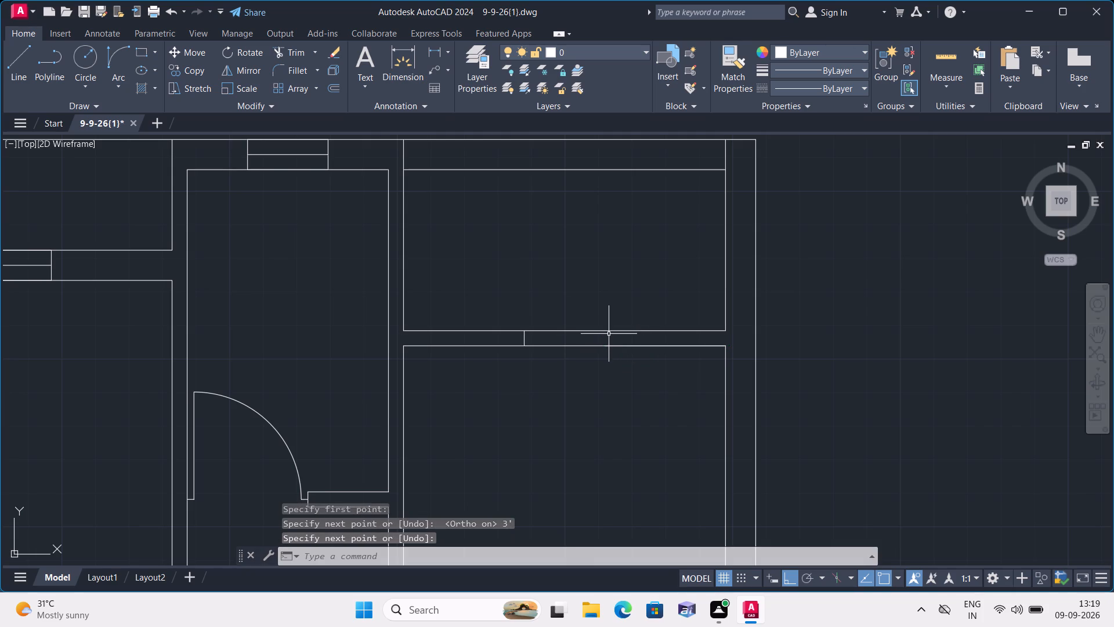
Draw the second jamb line across the wall at the helper line's west end, and erase the helper line.
key(space)
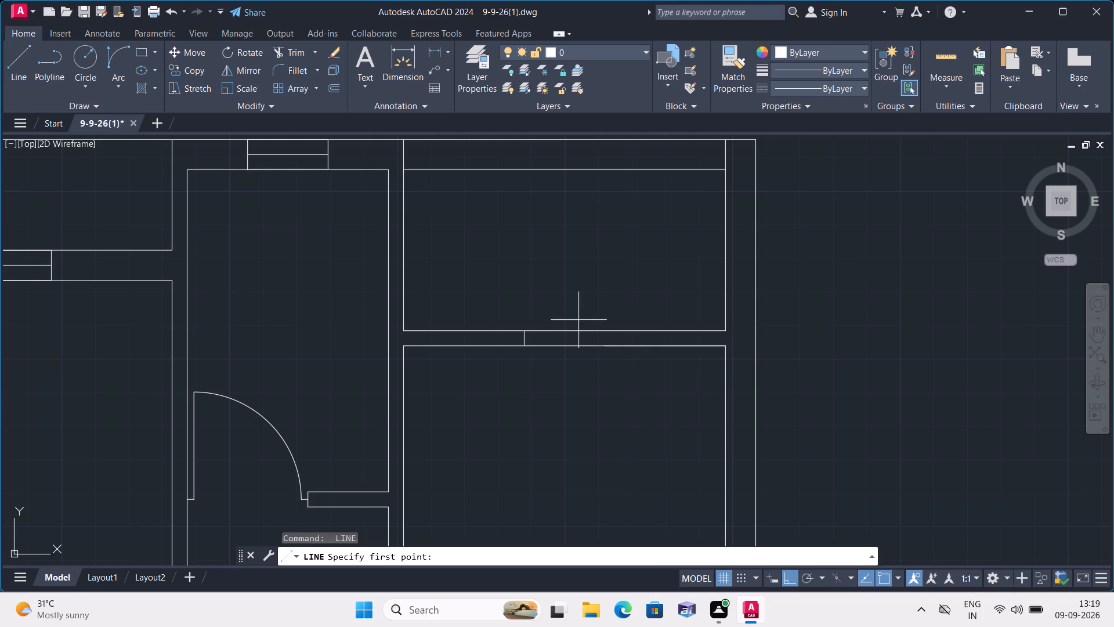
click(606, 348)
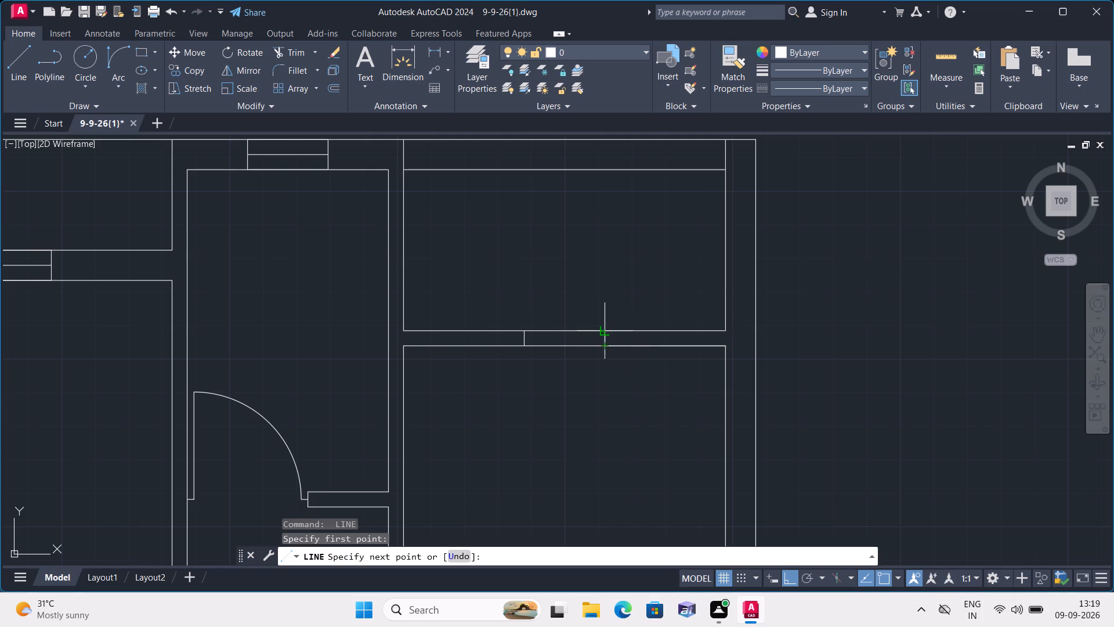
click(605, 332)
key(space)
click(617, 345)
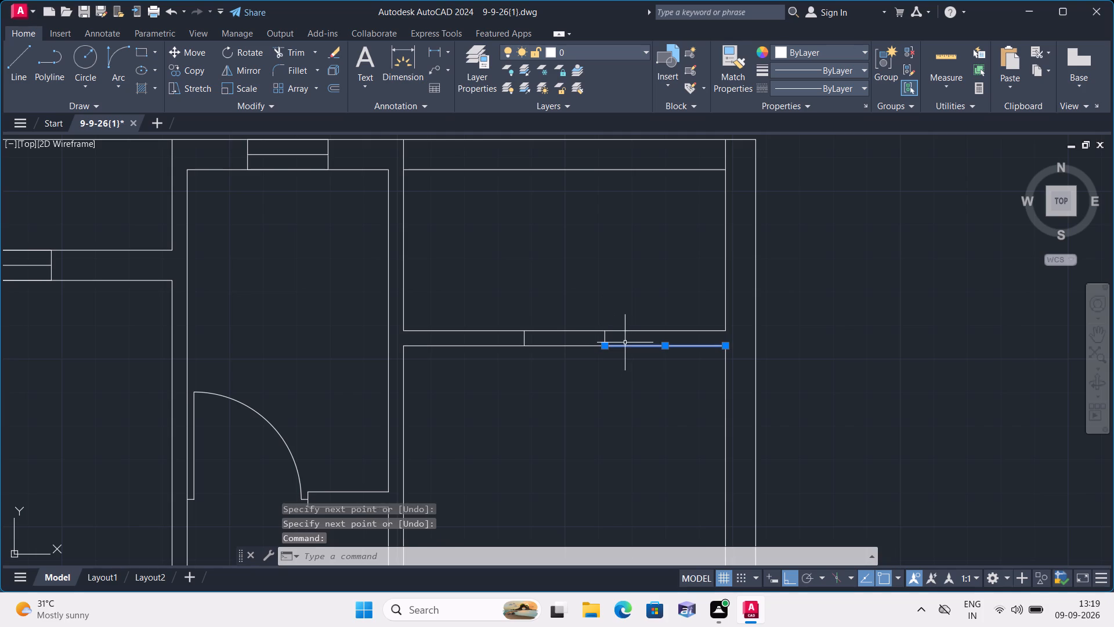
key(Delete)
Trim both wall lines between the two jambs to open a gap between the eastern rooms.
text(trim)
key(space)
drag(569, 303, 569, 302)
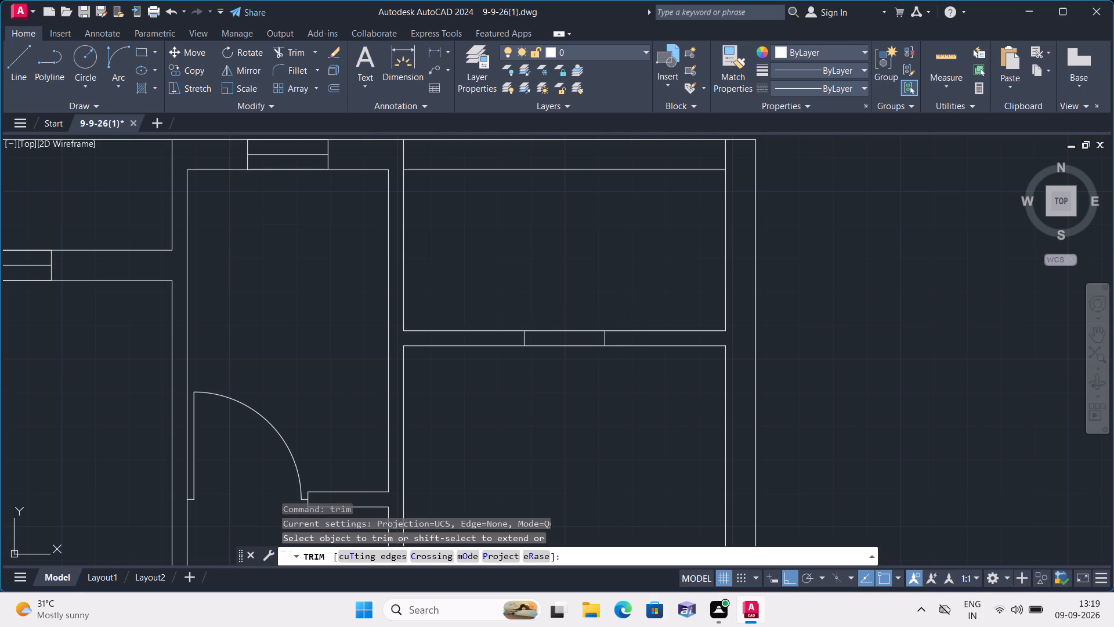
drag(569, 302, 568, 324)
drag(570, 374, 570, 343)
click(569, 307)
click(576, 353)
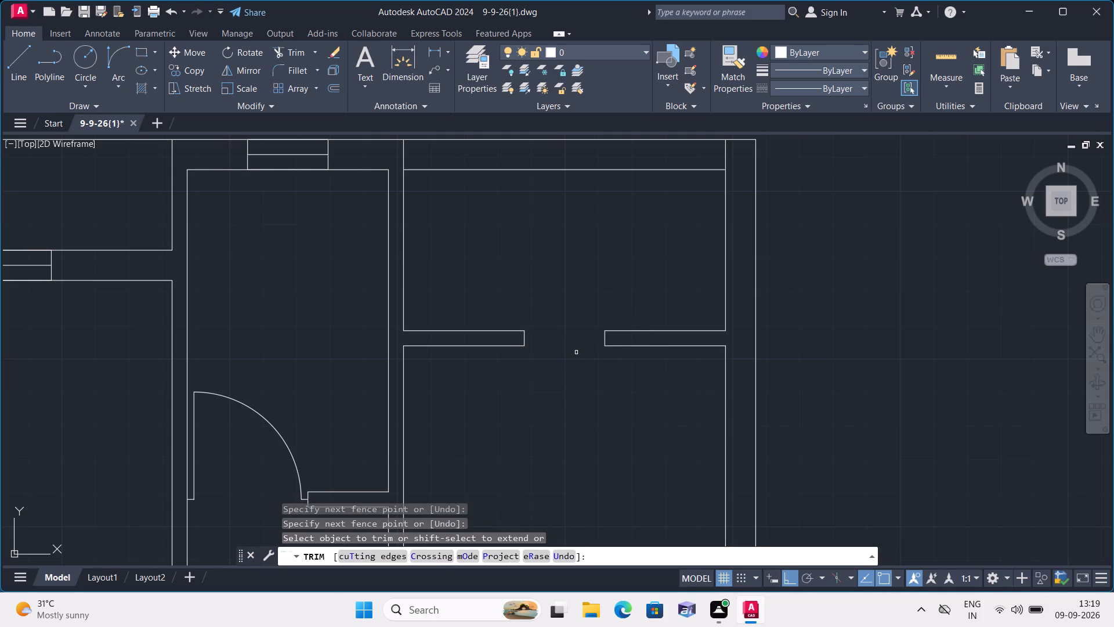
key(Escape)
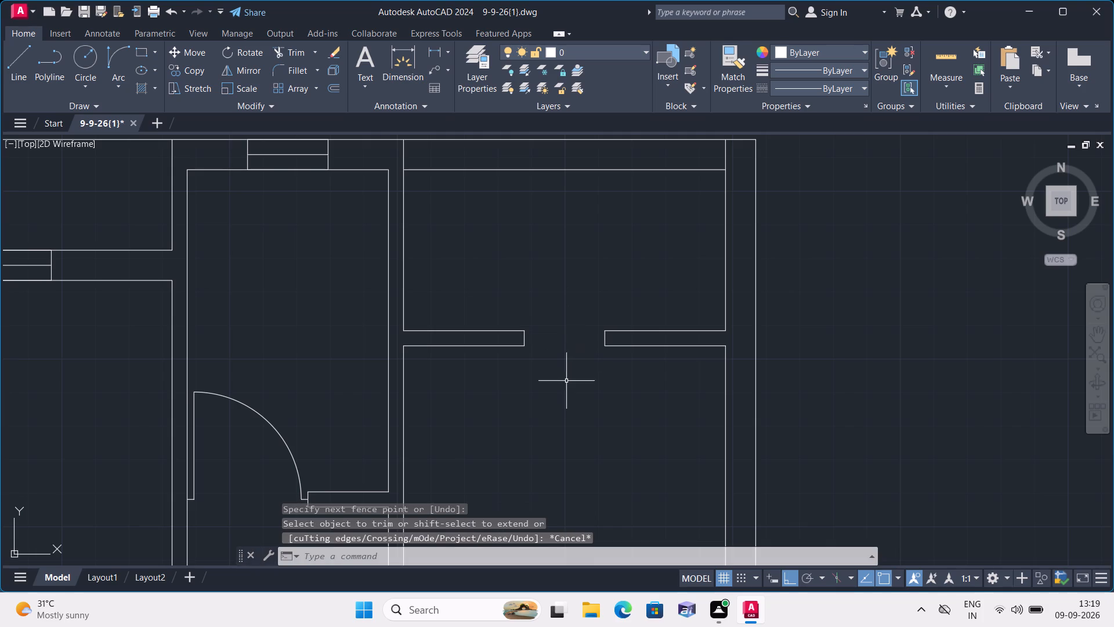
Trim both lines of the larger eastern room's west wall between the small central room's south line and the south wall.
middle_drag(563, 388, 547, 268)
scroll(524, 372, down, 1)
middle_drag(524, 370, 531, 296)
key(space)
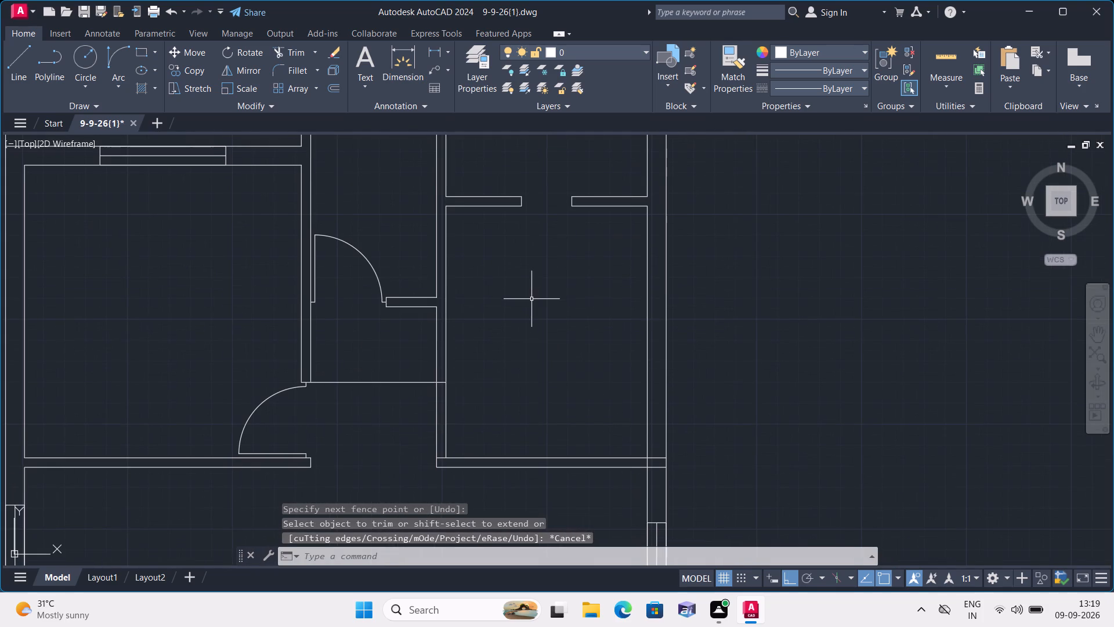
click(404, 416)
click(472, 420)
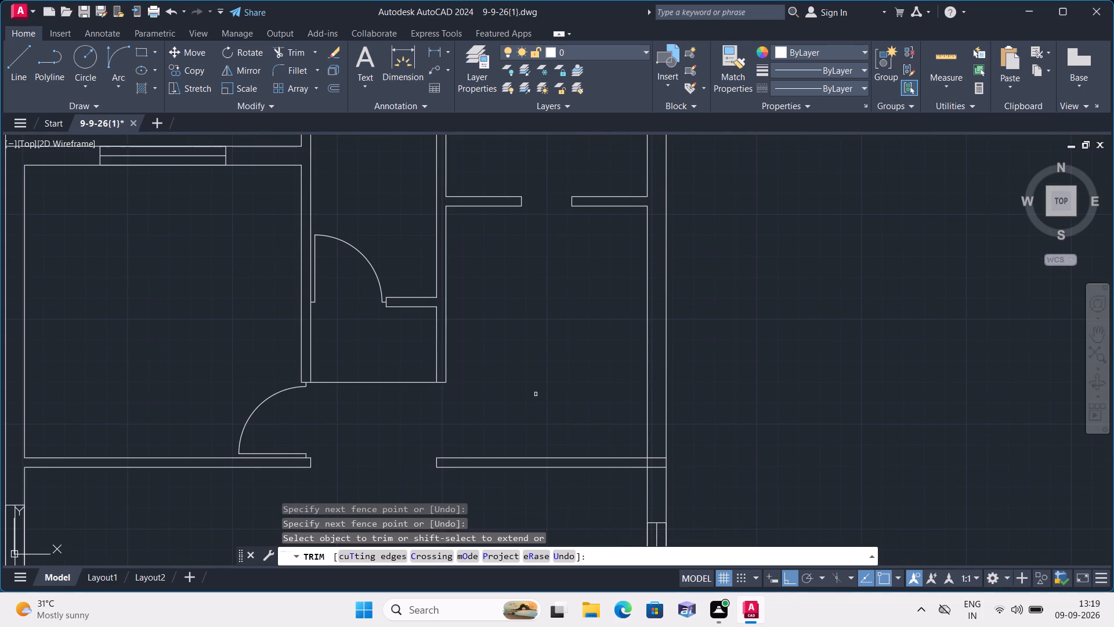
key(space)
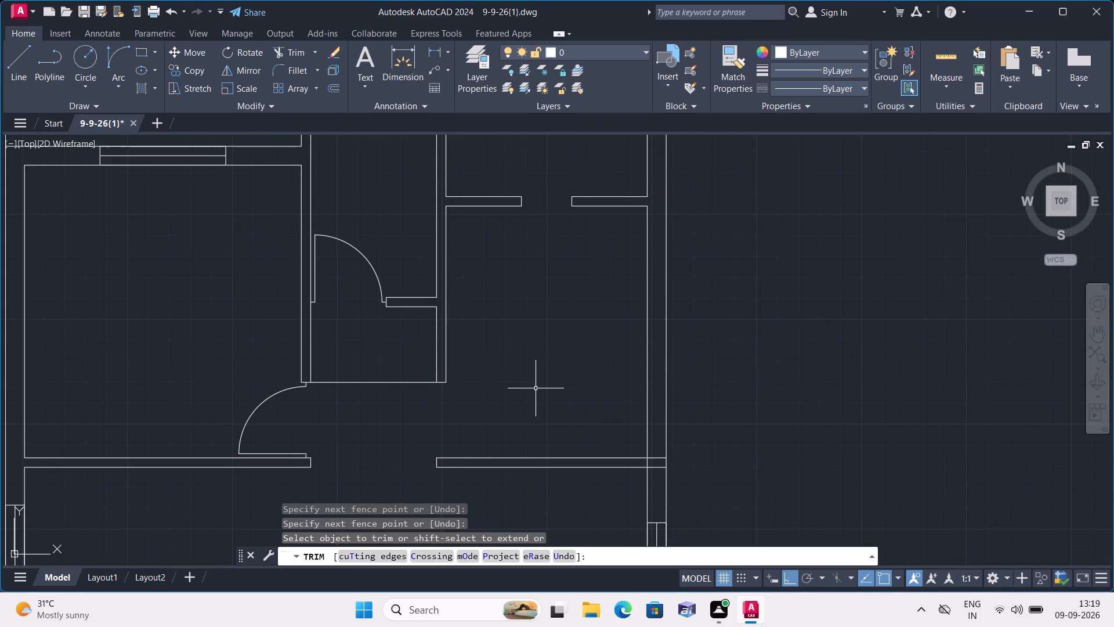
Draw two vertical construction lines through the west and east jambs of the opening between the eastern rooms.
scroll(536, 388, down, 1)
middle_click(536, 385)
scroll(536, 385, up, 1)
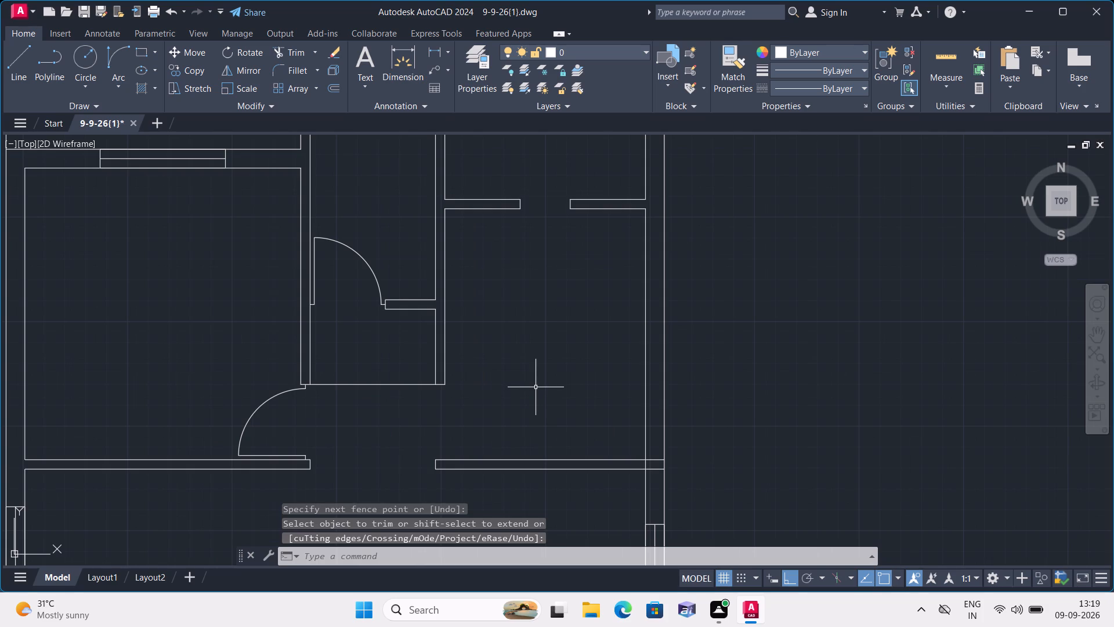
text(xl)
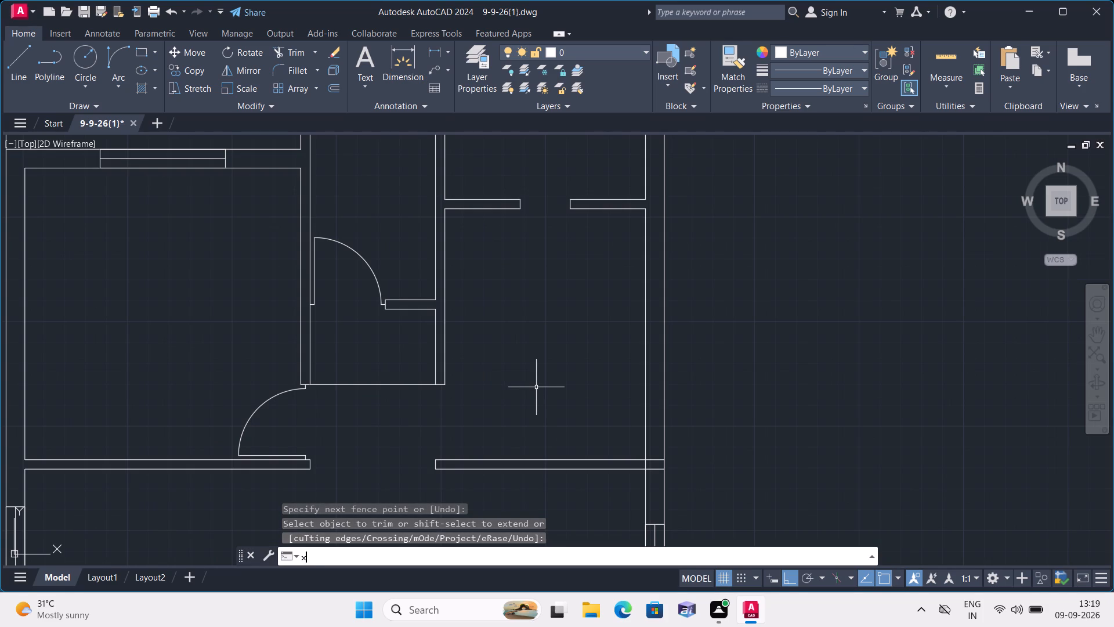
key(v)
key(BackSpace)
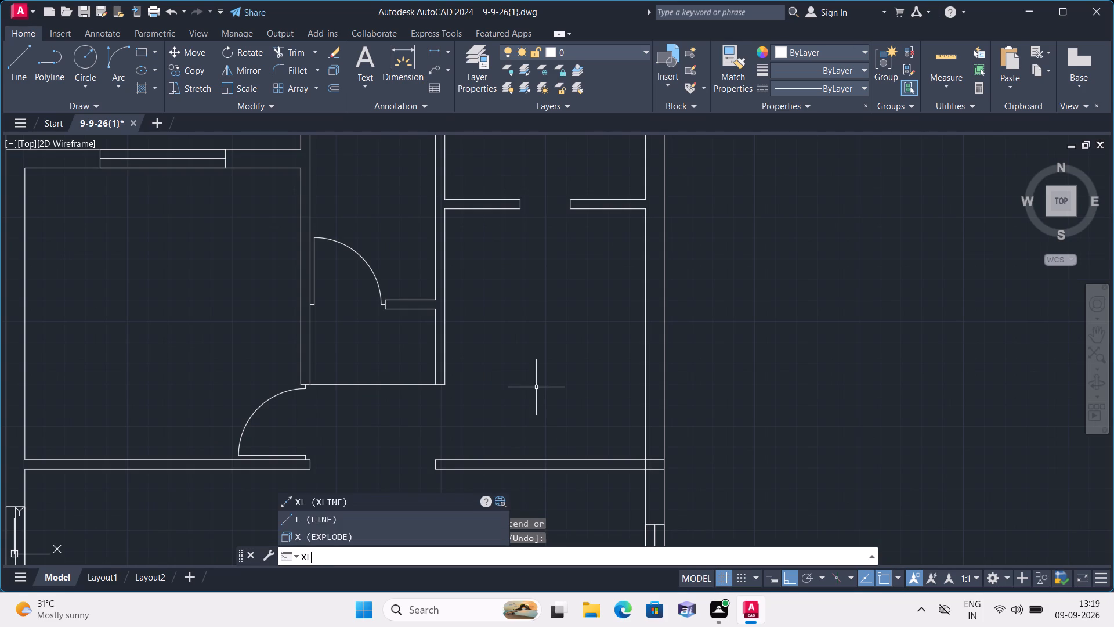
key(space)
text(v)
key(space)
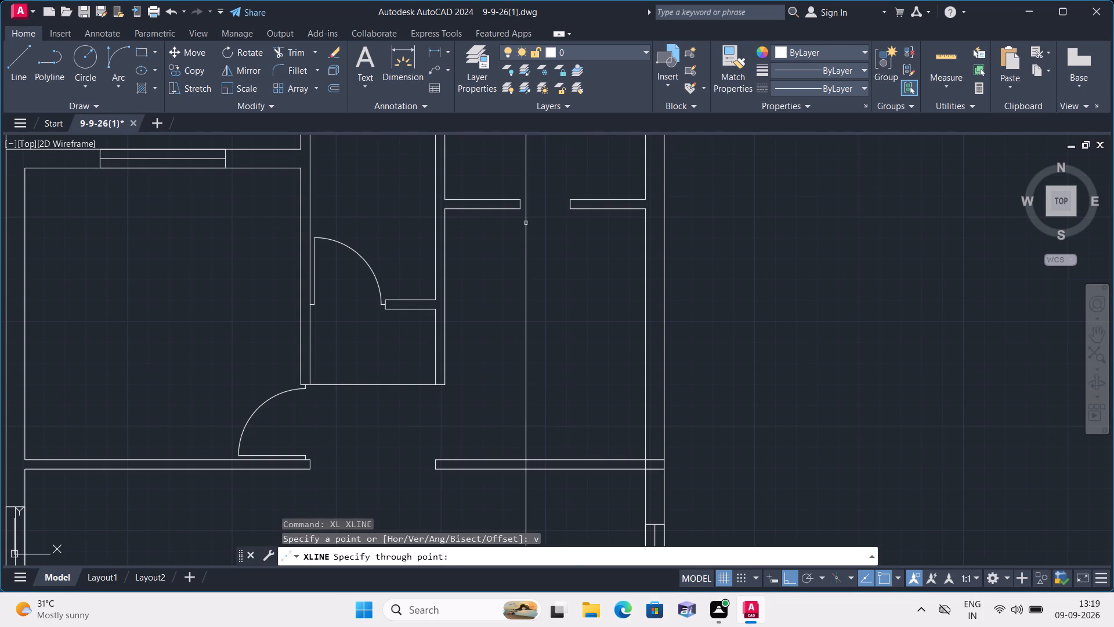
scroll(548, 171, up, 1)
click(504, 231)
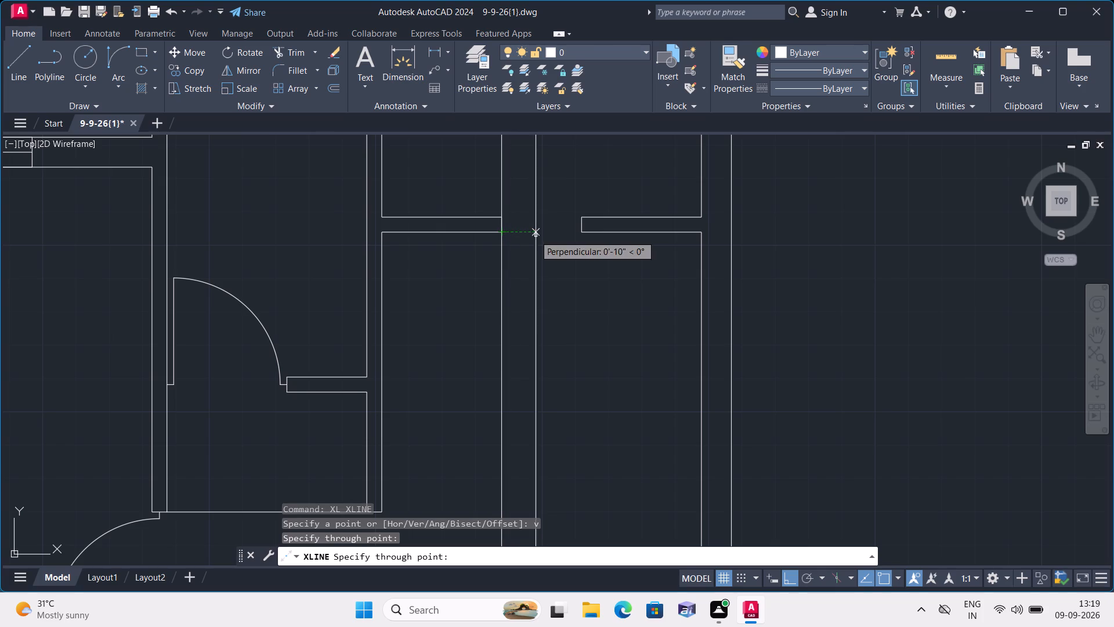
click(578, 235)
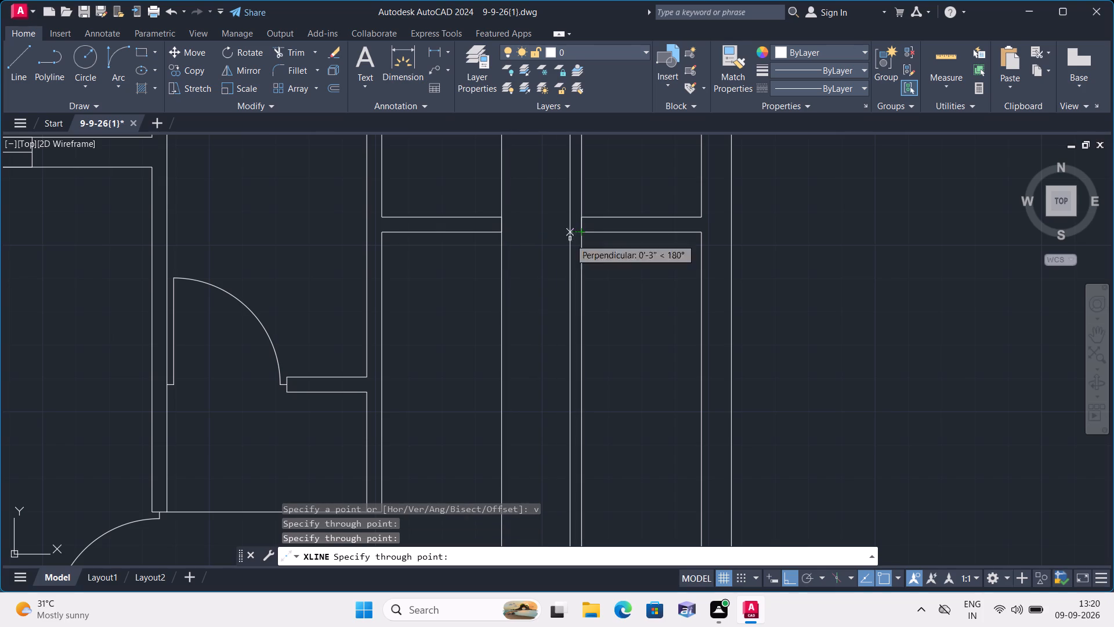
key(Escape)
Trim both lines of the larger eastern room's south wall between the two vertical construction lines.
middle_drag(546, 284, 546, 152)
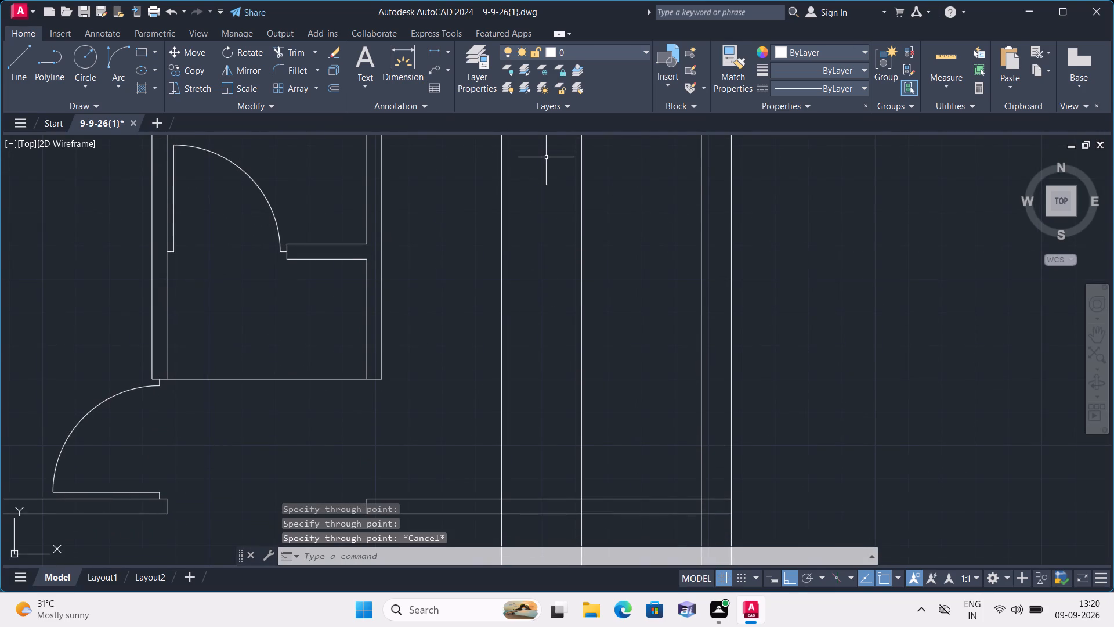
text(trim)
key(space)
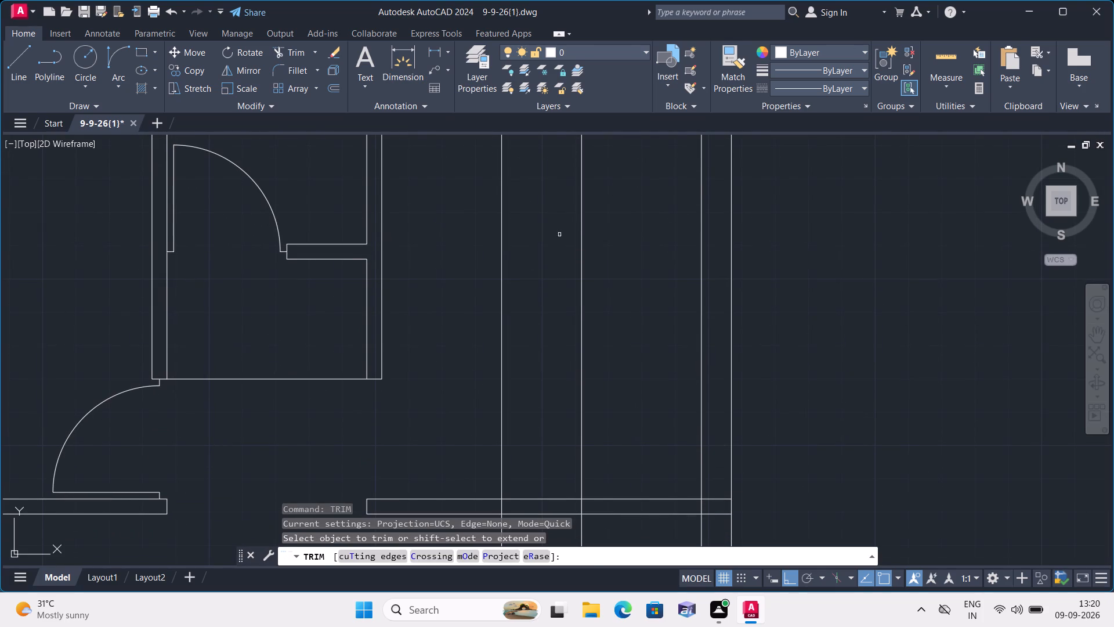
drag(541, 359, 532, 312)
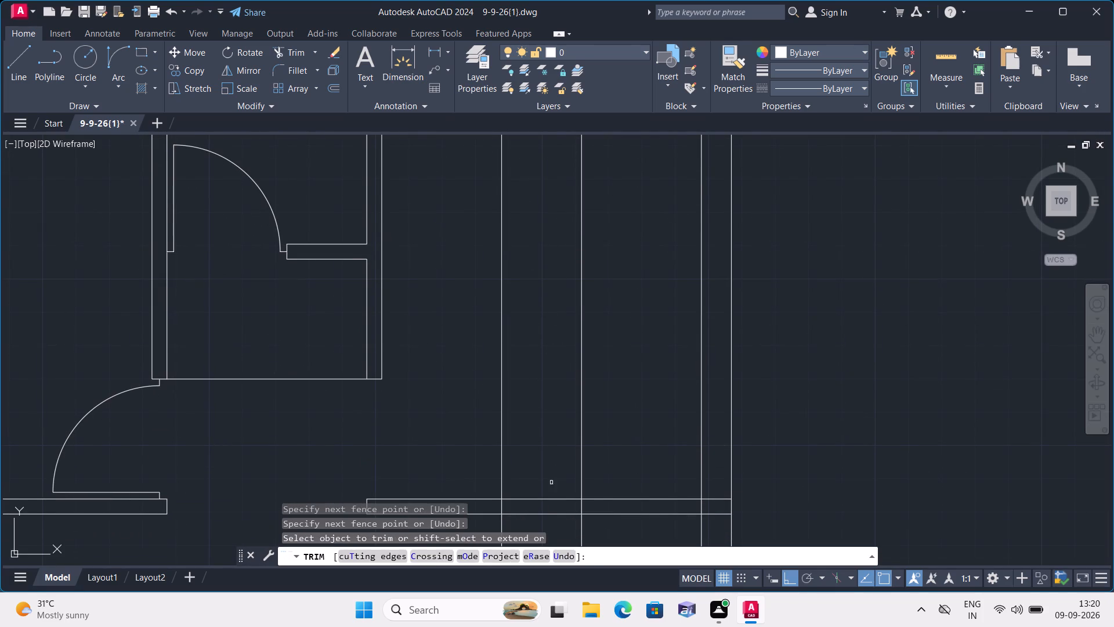
click(549, 521)
click(545, 480)
key(Escape)
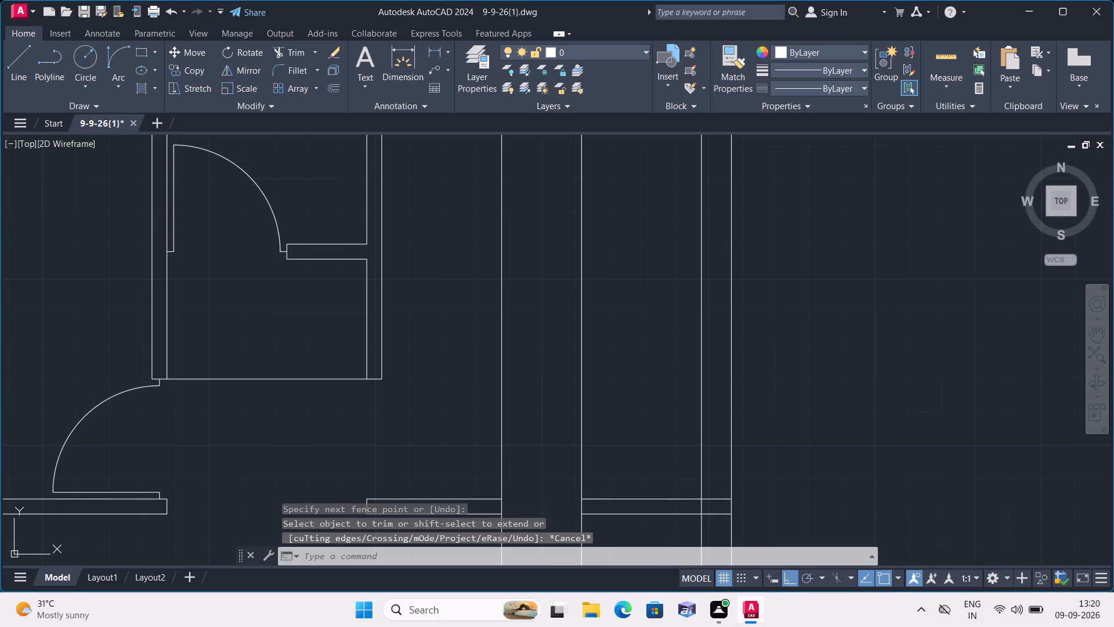
Erase the two vertical construction lines running through the openings of the larger eastern room.
click(498, 459)
click(595, 452)
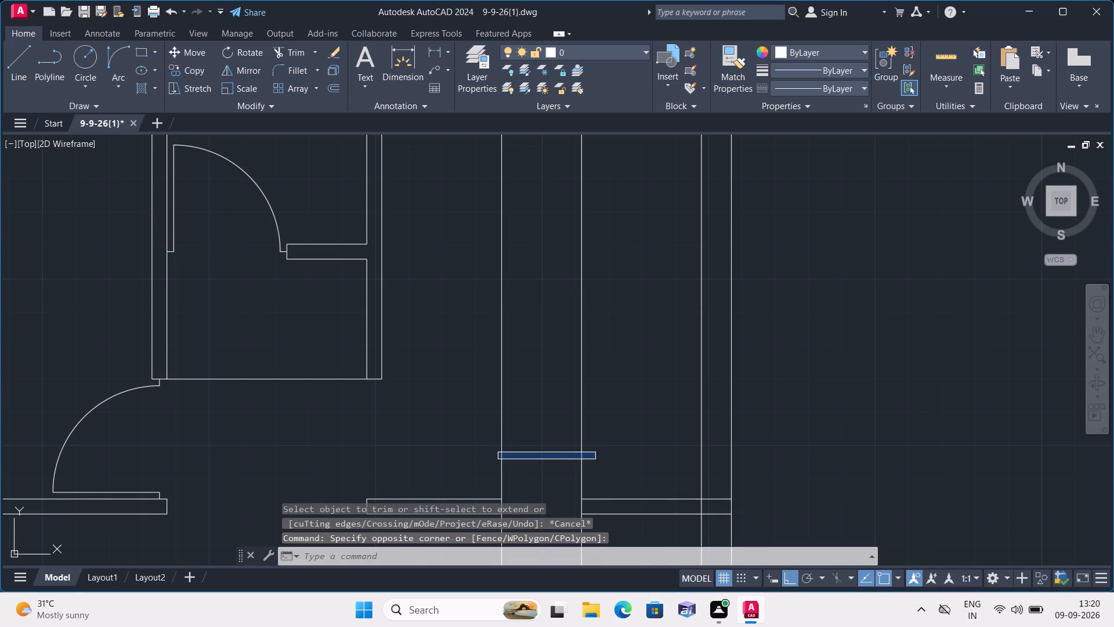
drag(595, 452, 489, 455)
drag(493, 456, 530, 460)
click(604, 453)
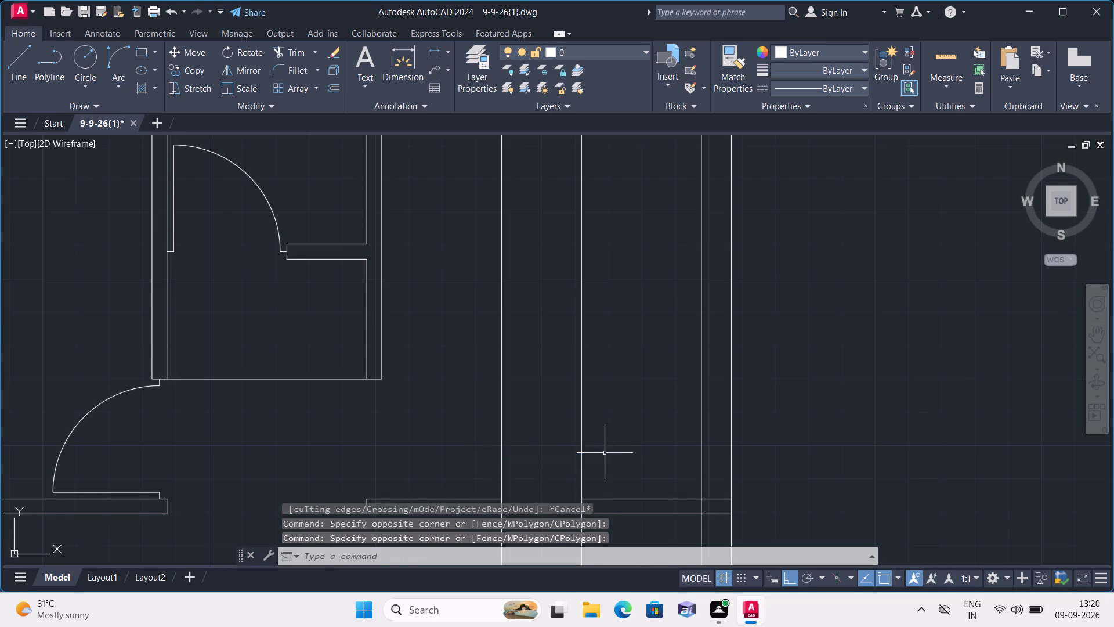
drag(610, 446, 567, 441)
click(494, 438)
key(Delete)
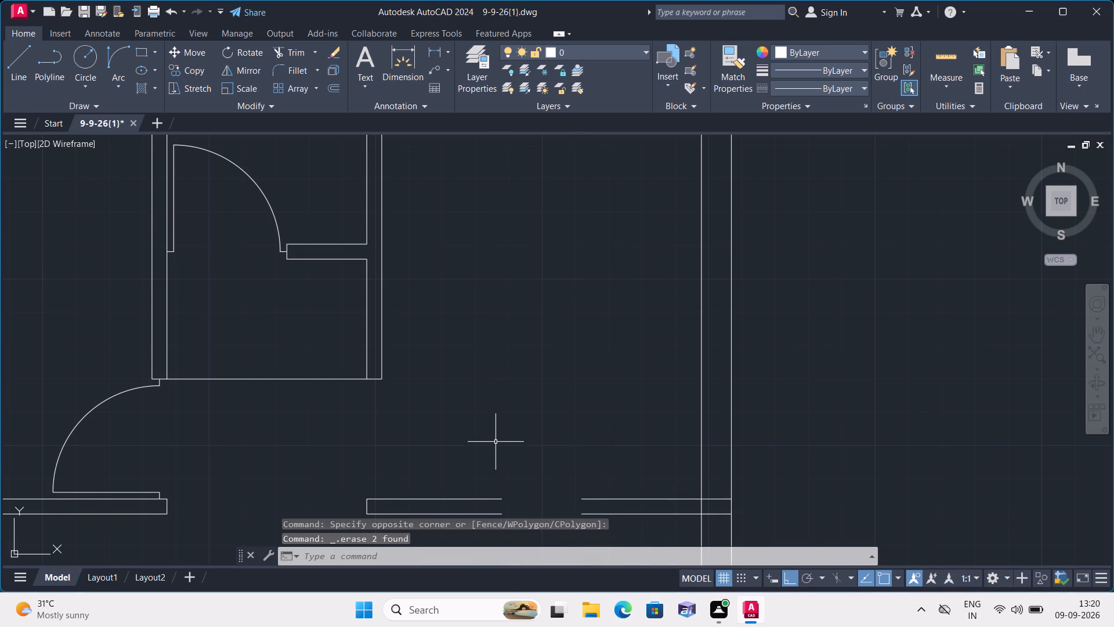
Draw jamb lines across the wall at the west and east ends of the new south wall opening.
scroll(495, 442, down, 1)
key(l)
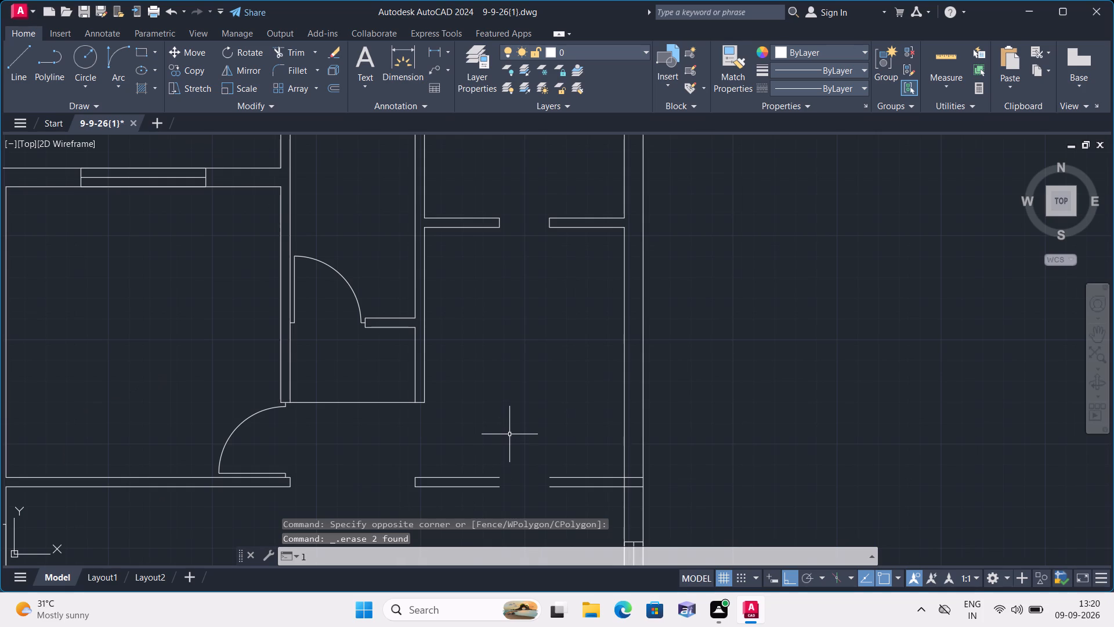
key(space)
click(496, 473)
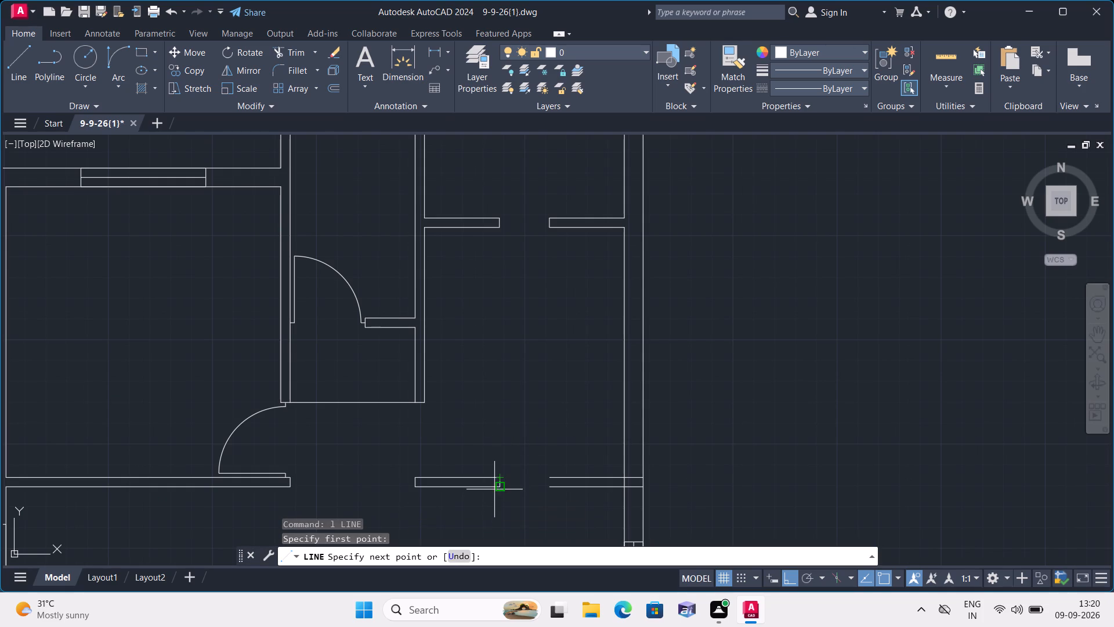
click(495, 488)
key(space)
key(space)
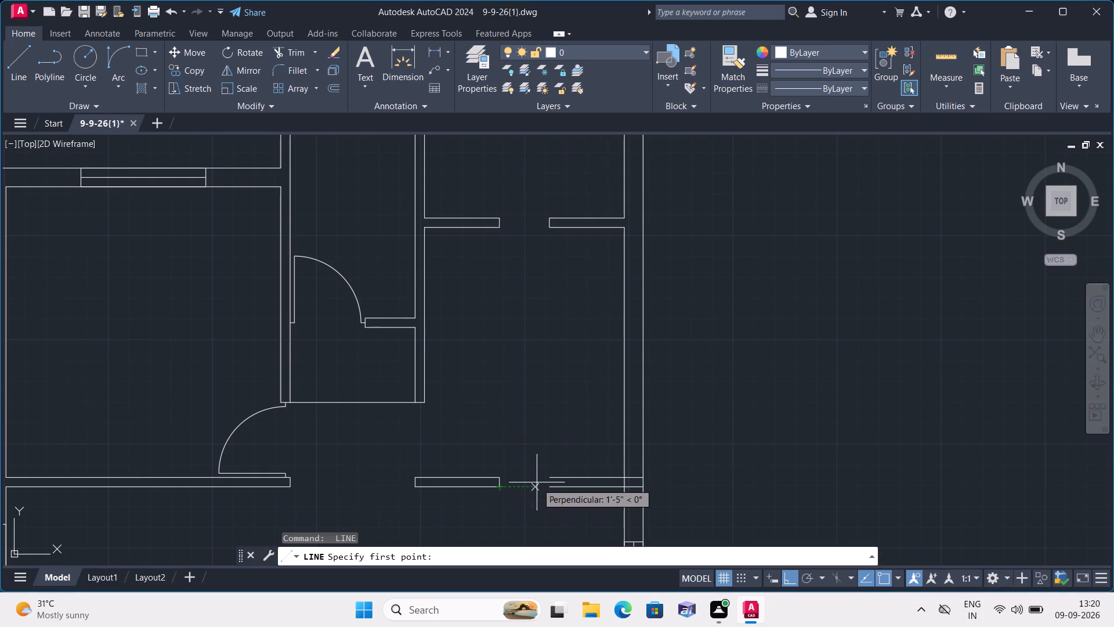
key(Escape)
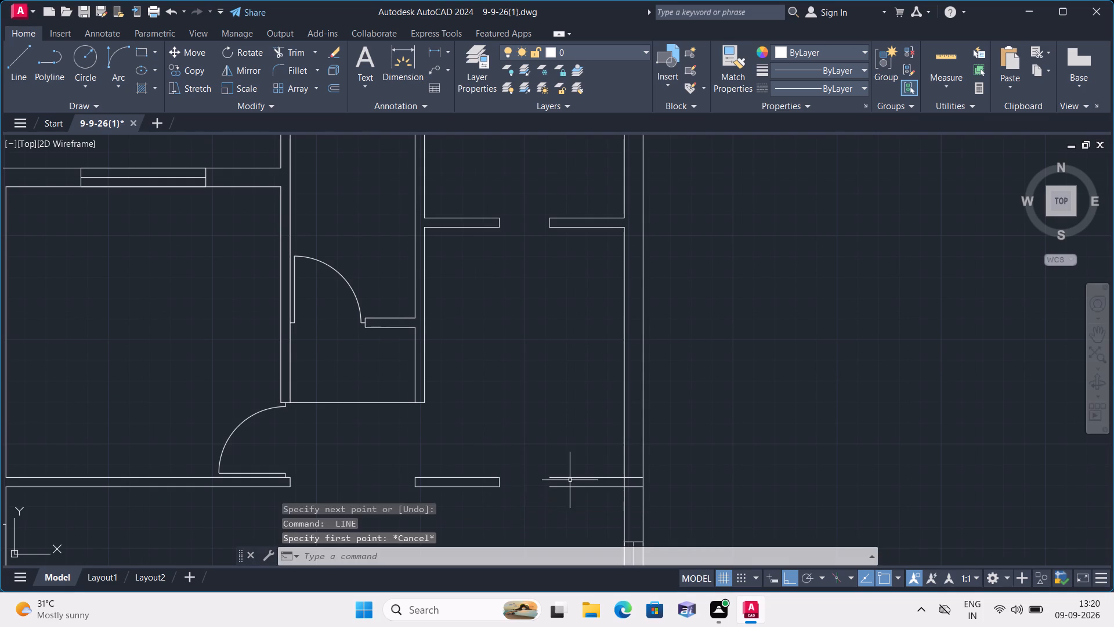
key(space)
scroll(575, 478, up, 1)
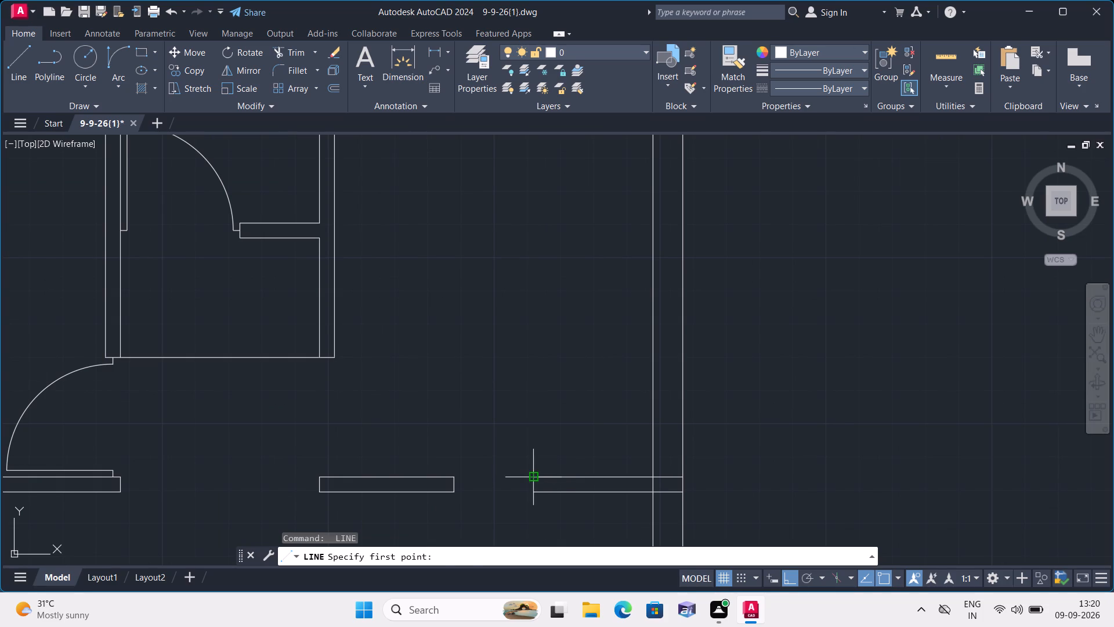
click(531, 475)
click(534, 493)
key(space)
scroll(518, 460, down, 1)
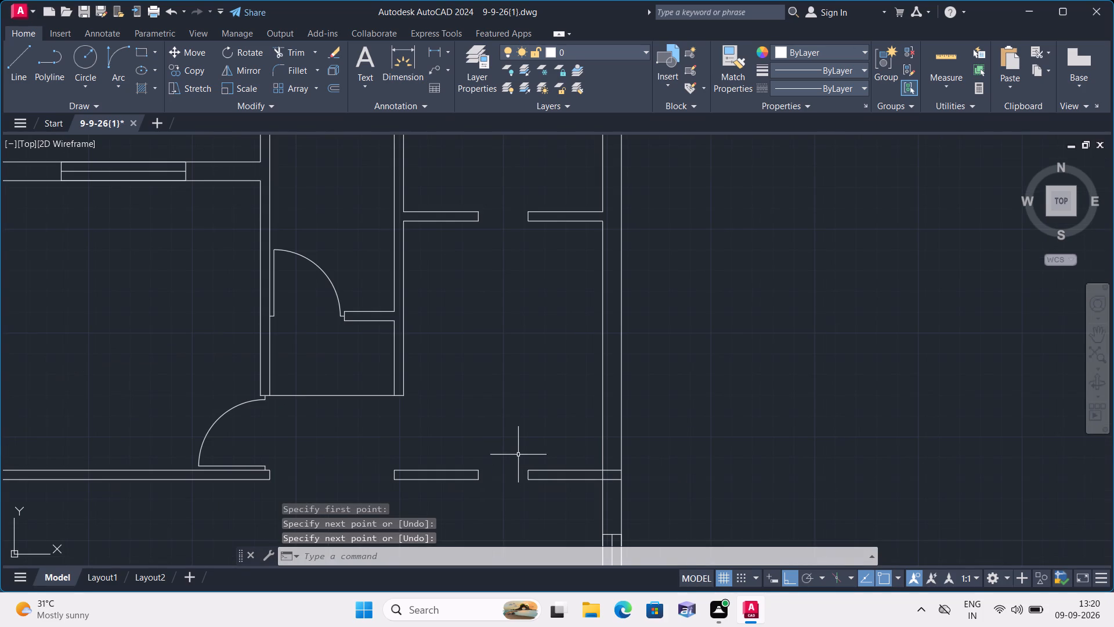
Draw a 10" deep step outline south of the plan's bottom line, from the inner partition's west line to the south window's west edge.
scroll(263, 145, down, 1)
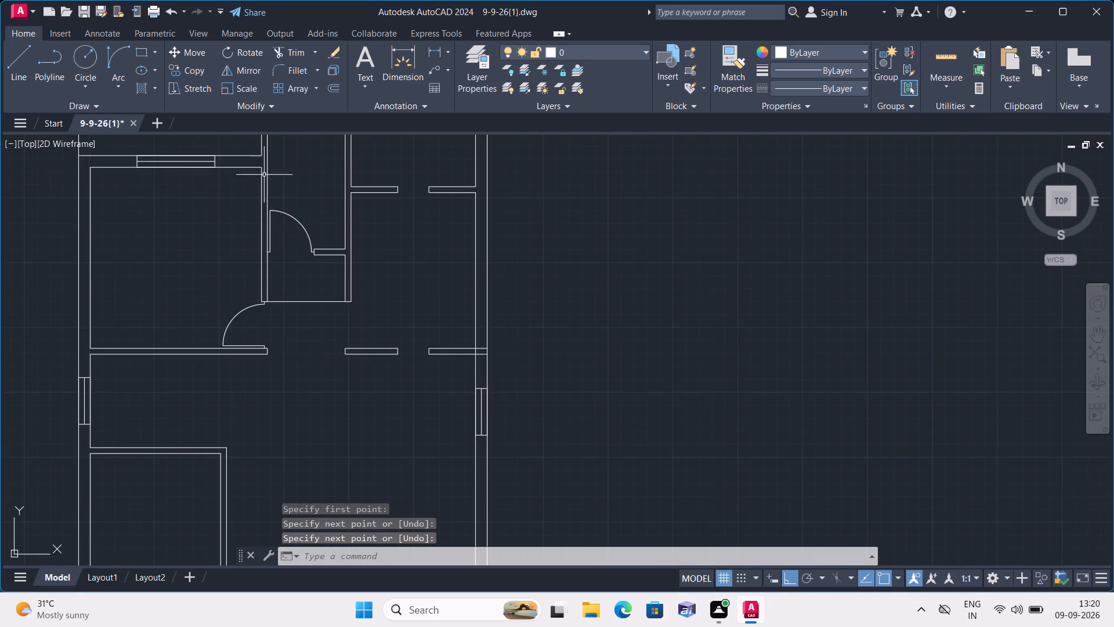
middle_drag(390, 427, 433, 233)
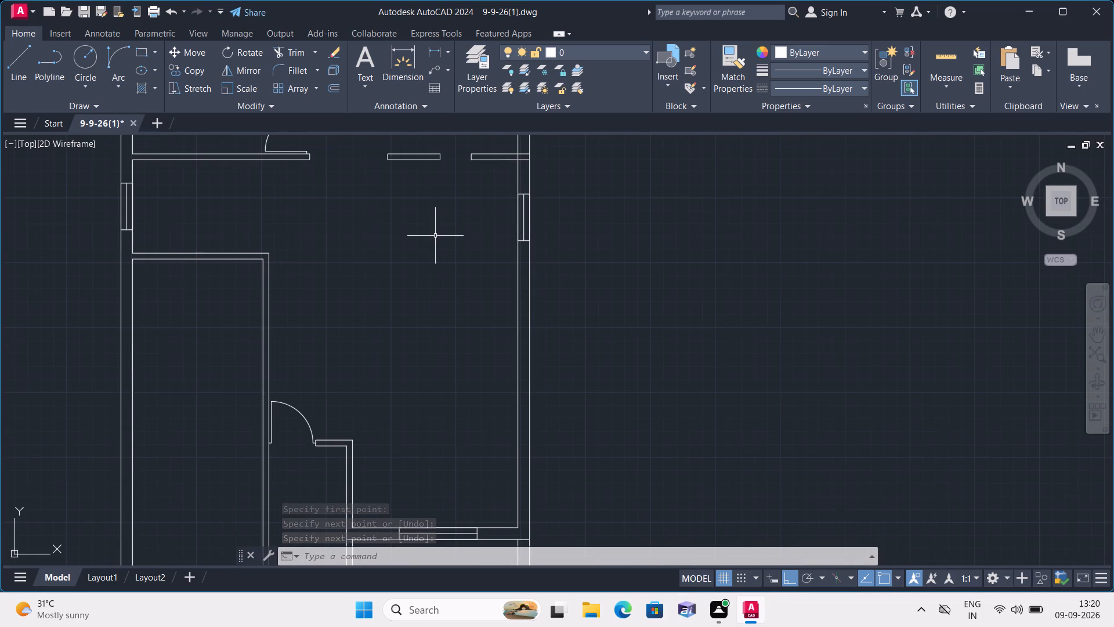
scroll(431, 251, down, 1)
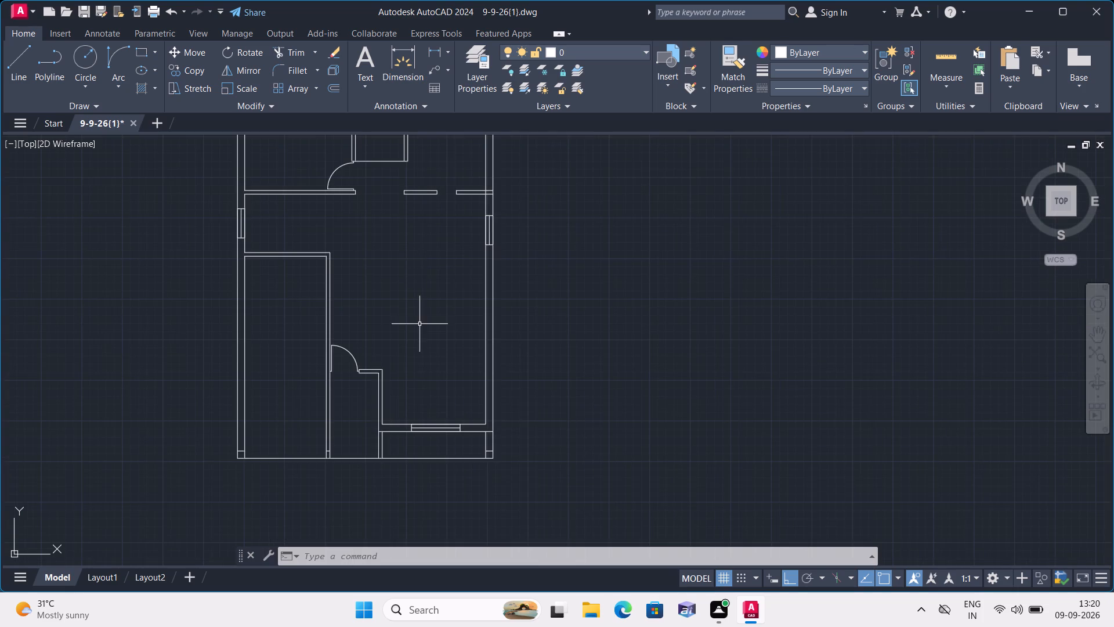
middle_drag(415, 327, 437, 201)
scroll(390, 347, up, 2)
text(l)
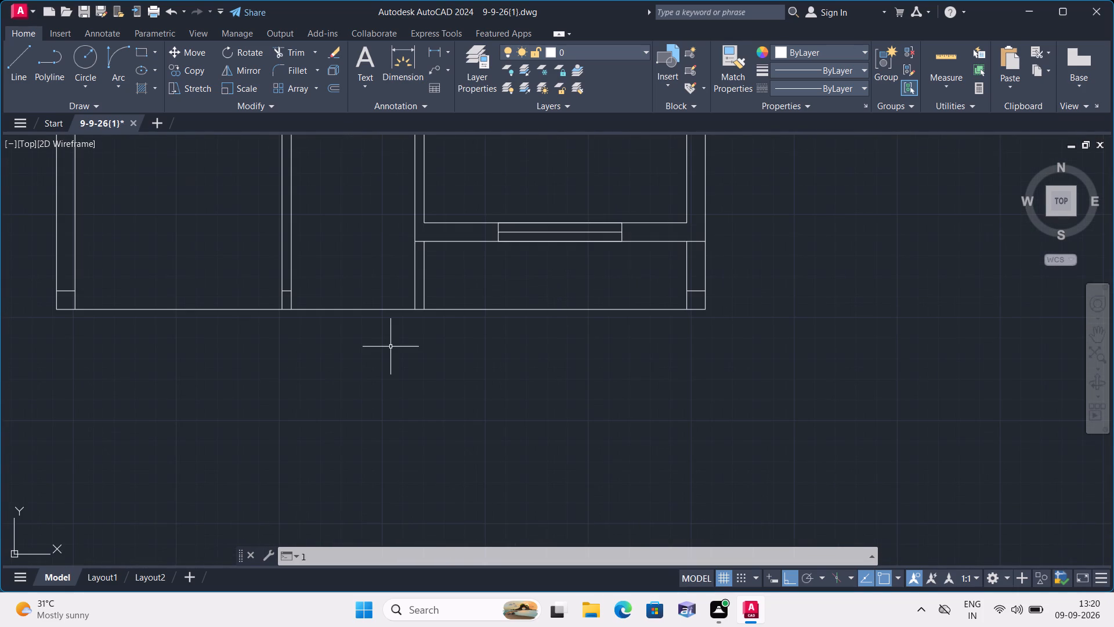
key(space)
scroll(332, 376, up, 1)
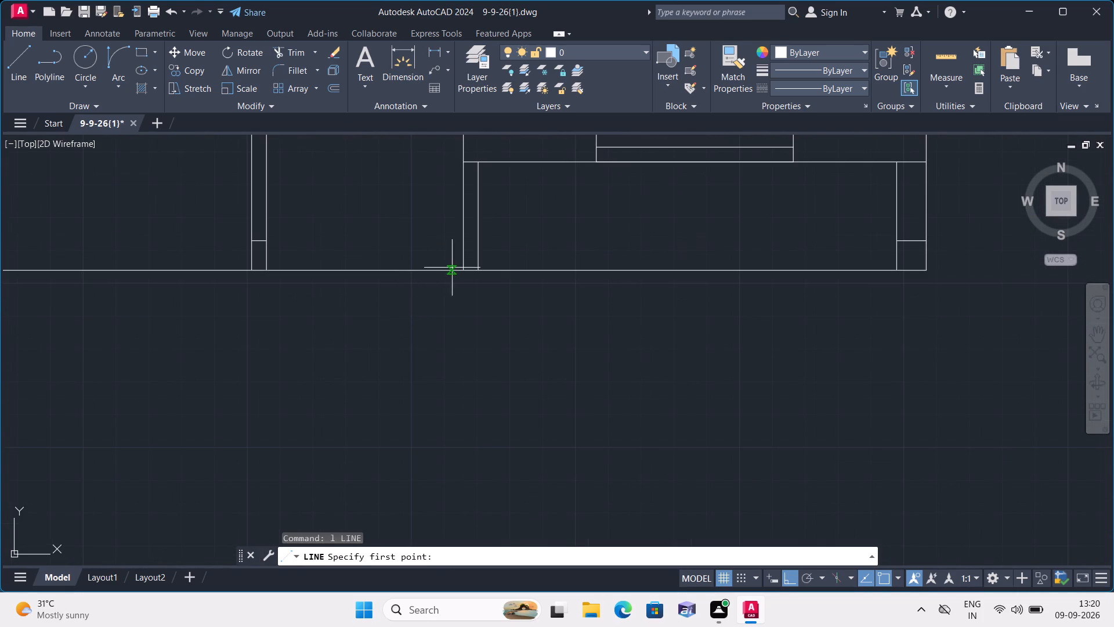
click(465, 271)
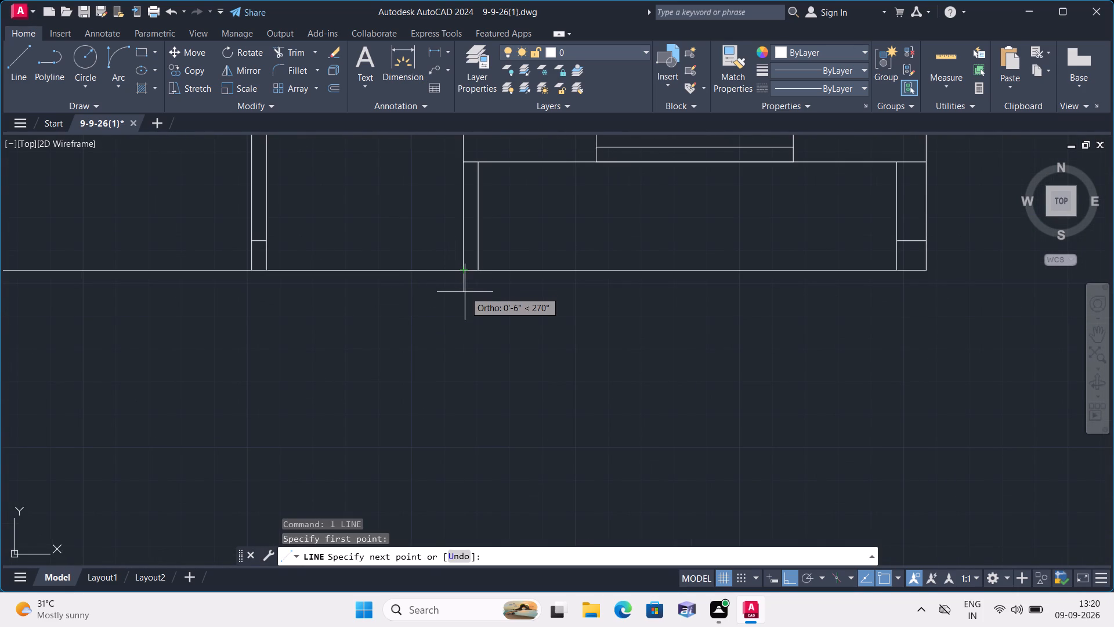
text(10")
key(space)
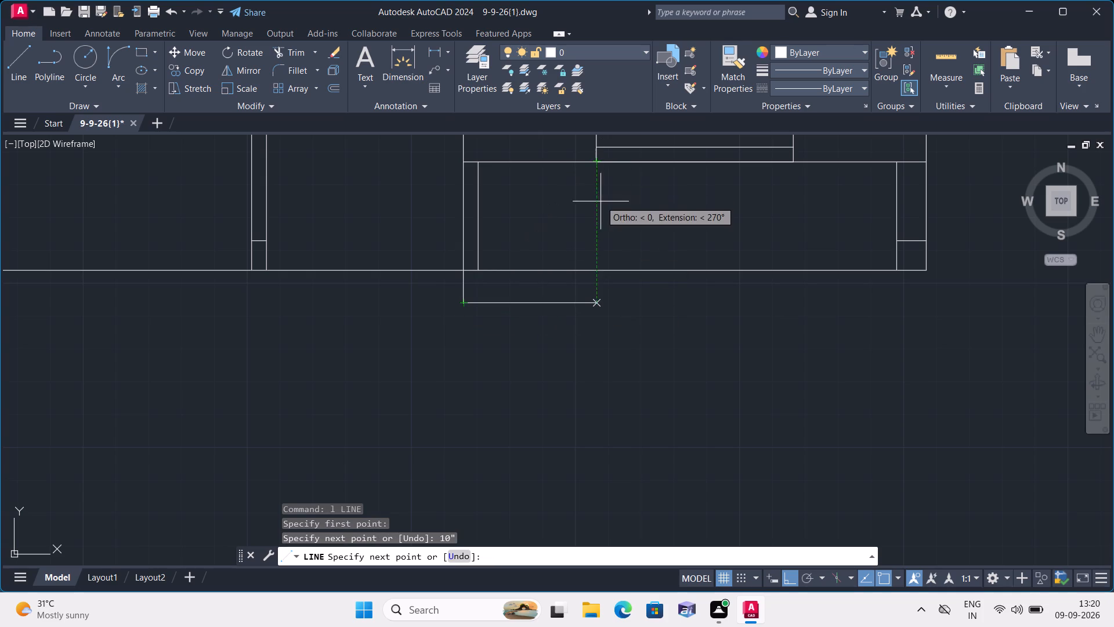
click(597, 303)
click(600, 272)
key(space)
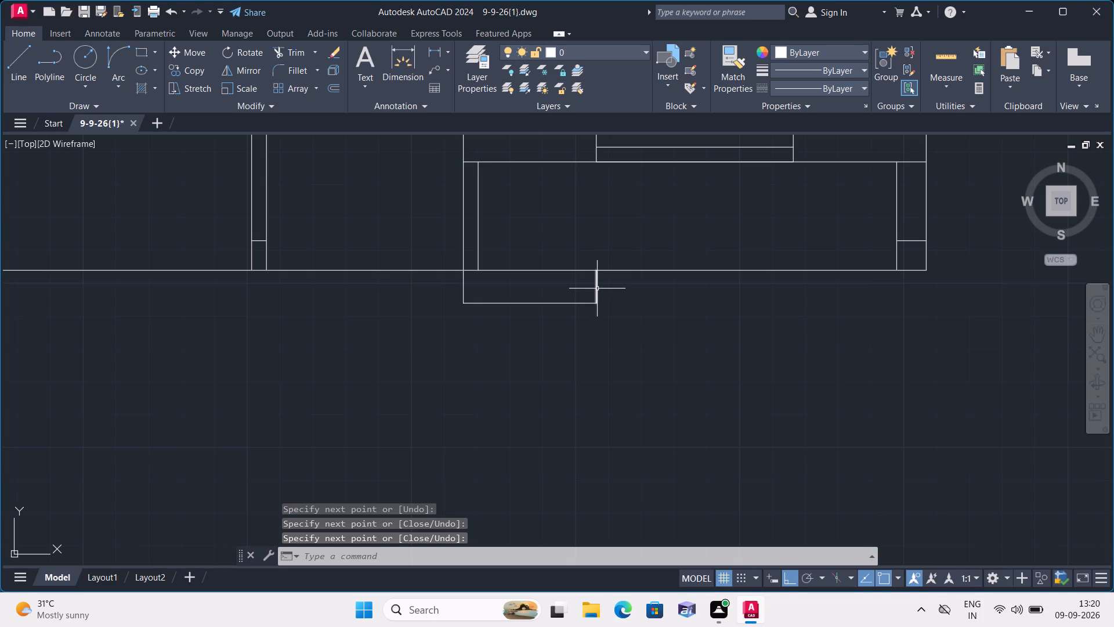
Offset the step outline's bottom line 10" to the south.
text(offset)
key(space)
text(10")
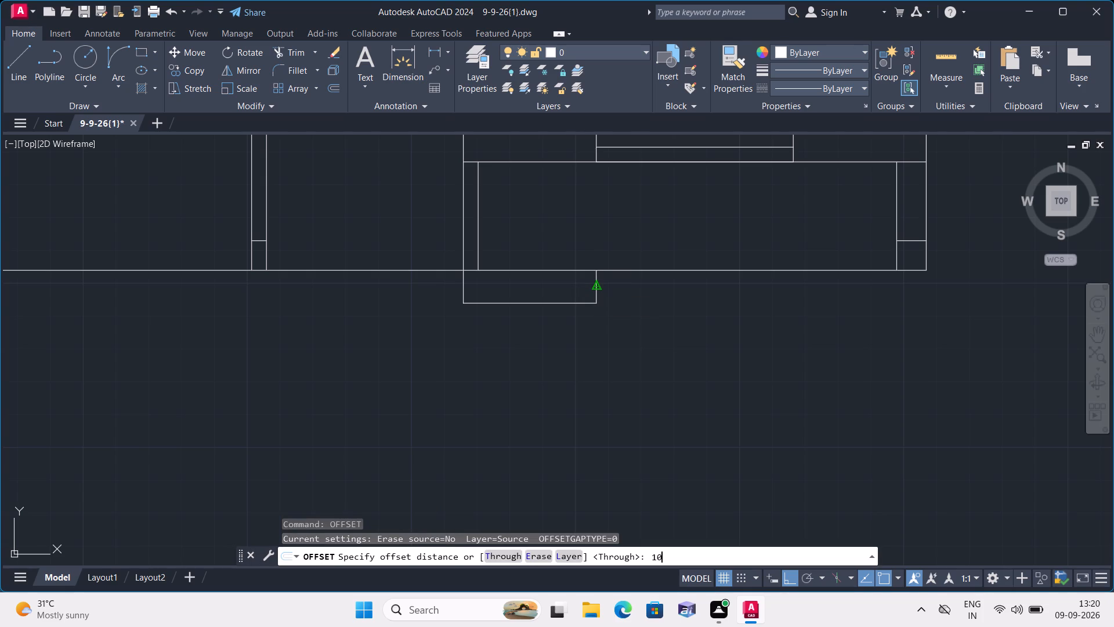
key(space)
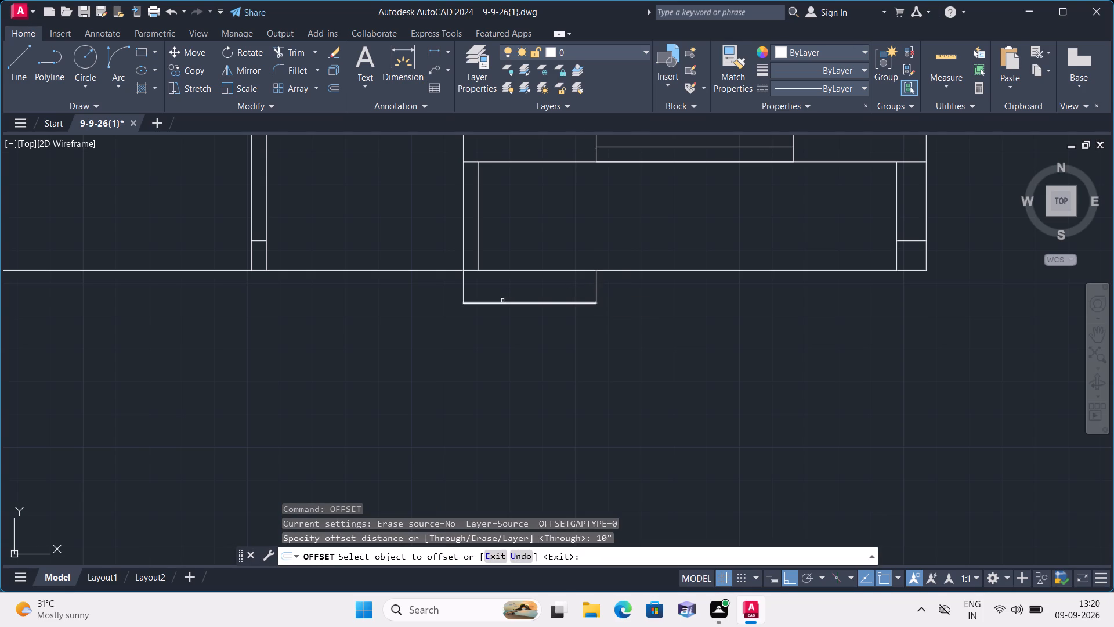
click(502, 301)
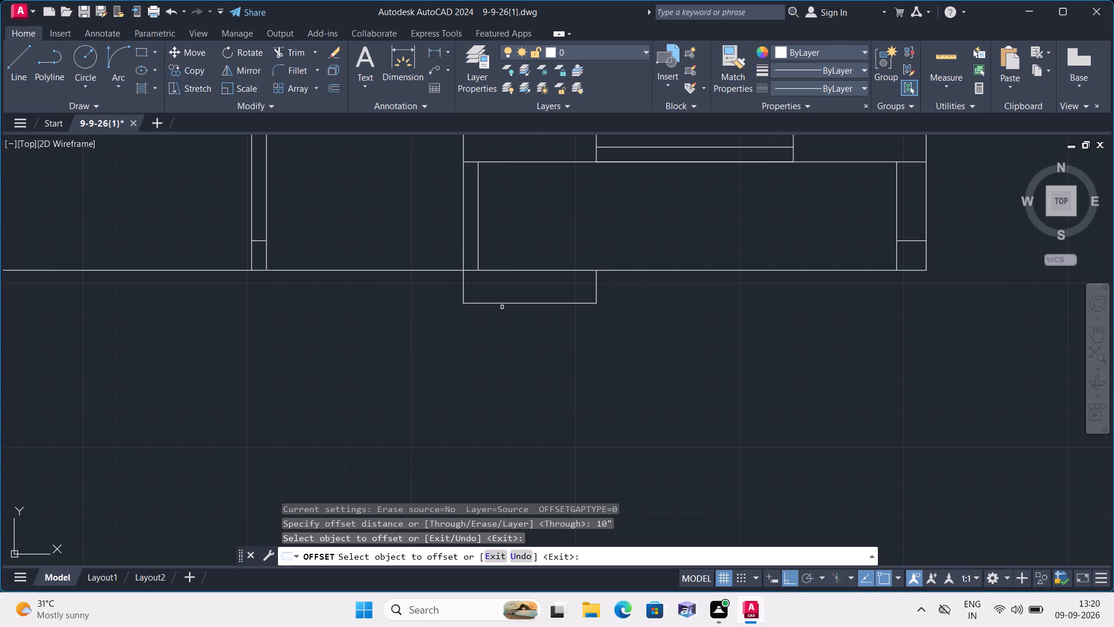
click(549, 304)
click(563, 363)
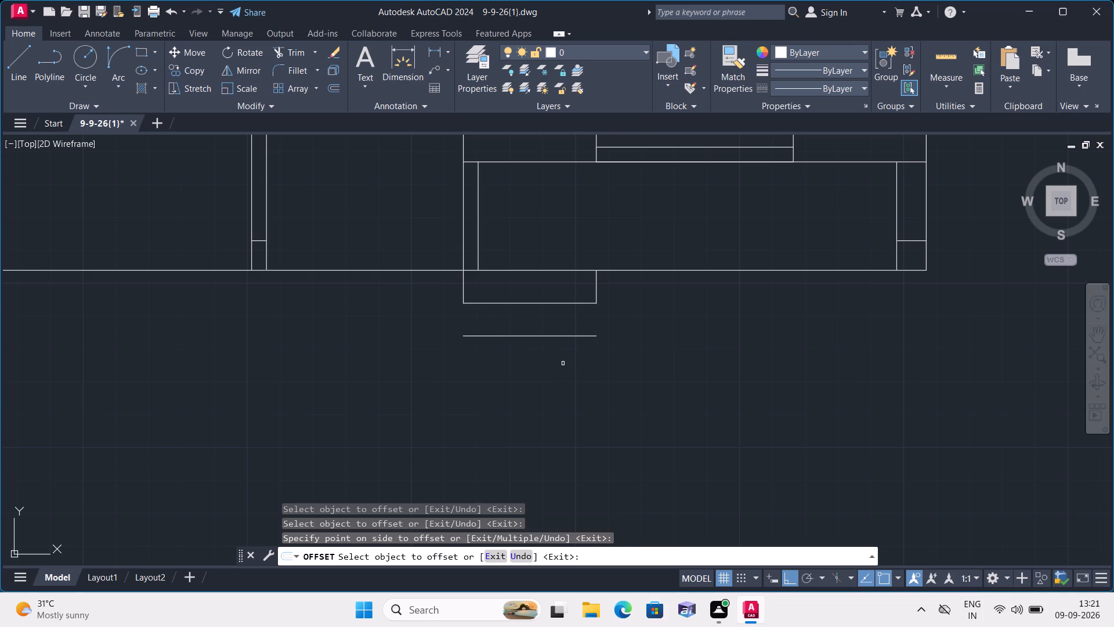
key(Escape)
Extend both side lines of the step outline down to the offset line.
text(exte)
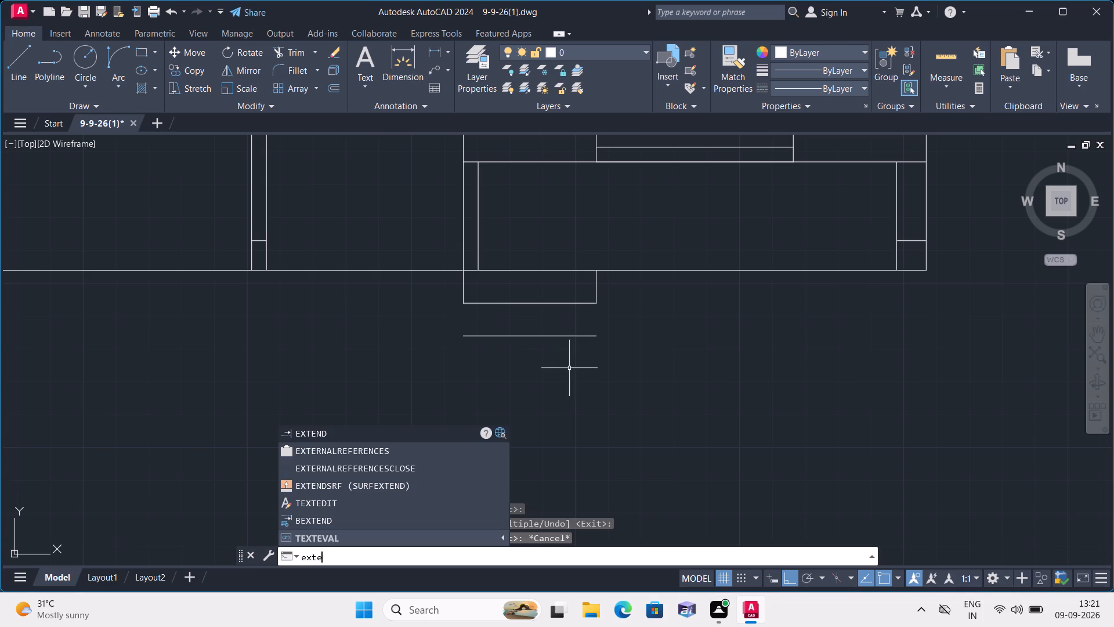
key(space)
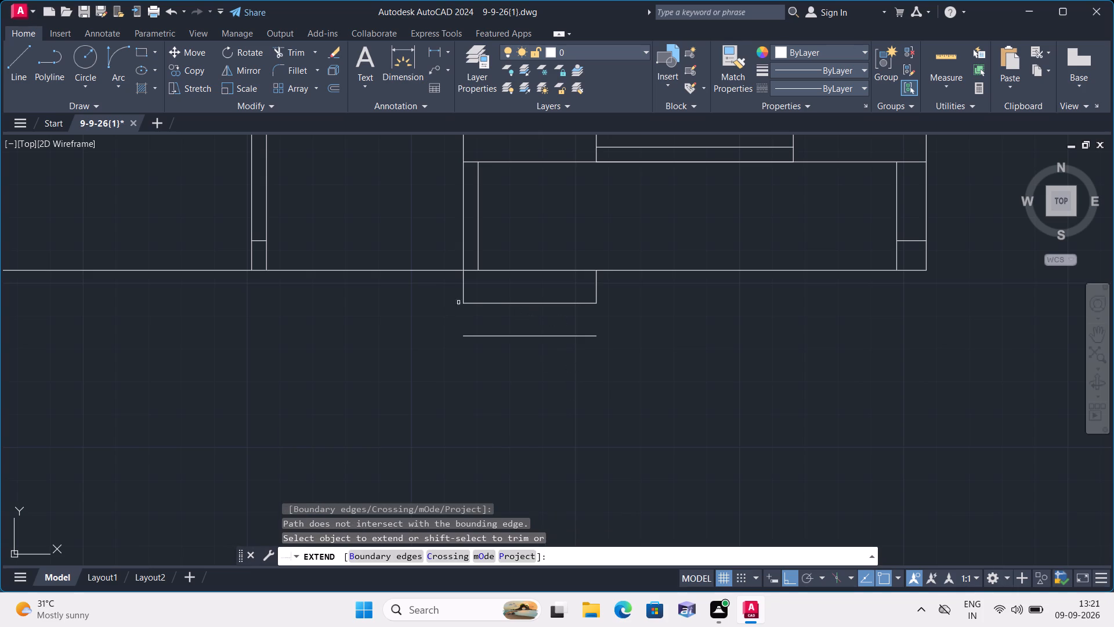
click(465, 291)
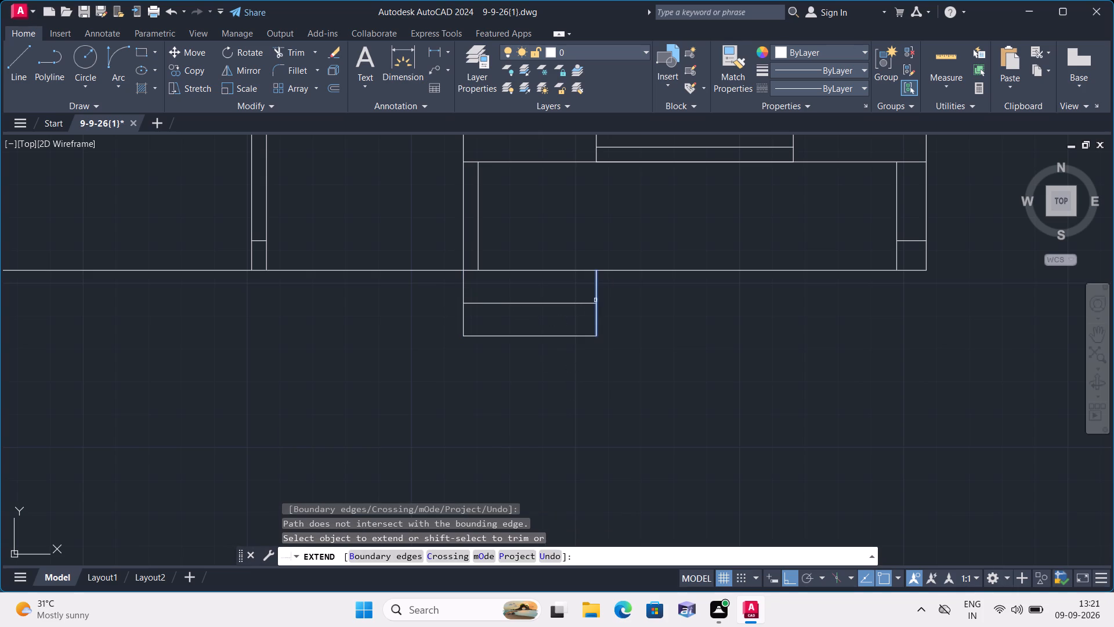
click(595, 301)
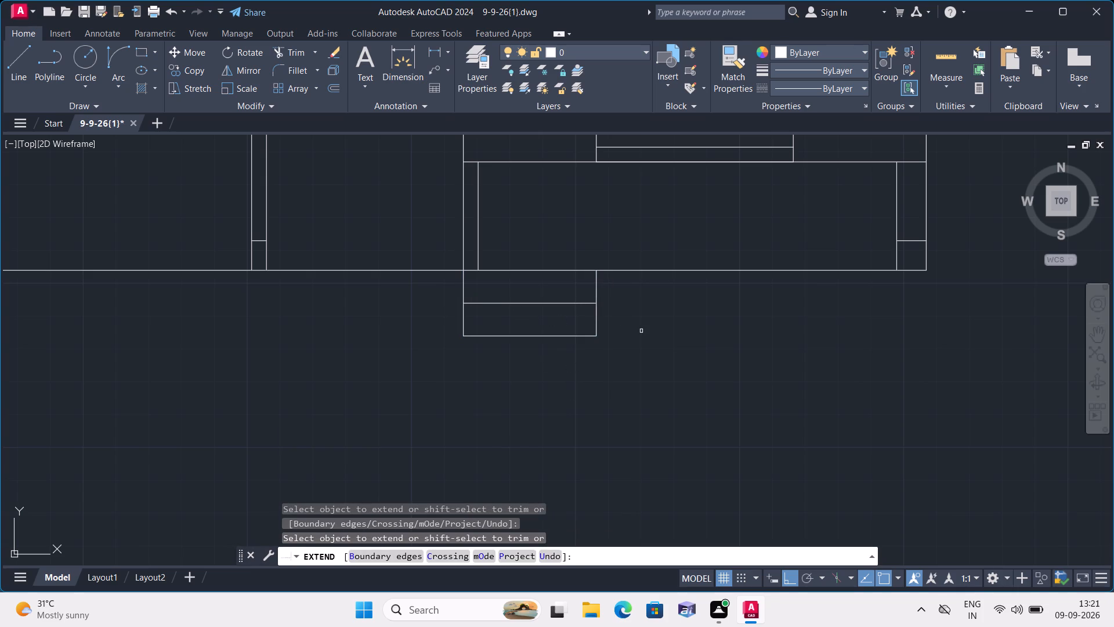
key(Escape)
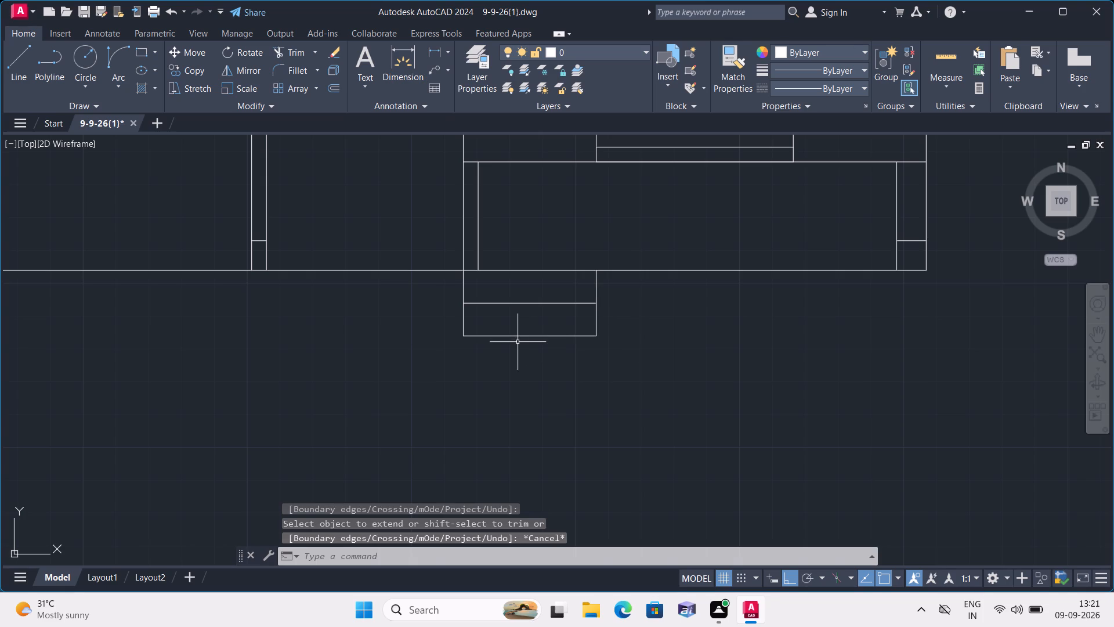
Move the entrance steps west along the plan's bottom line so their northwest corner meets the next partition's west line.
scroll(521, 341, down, 1)
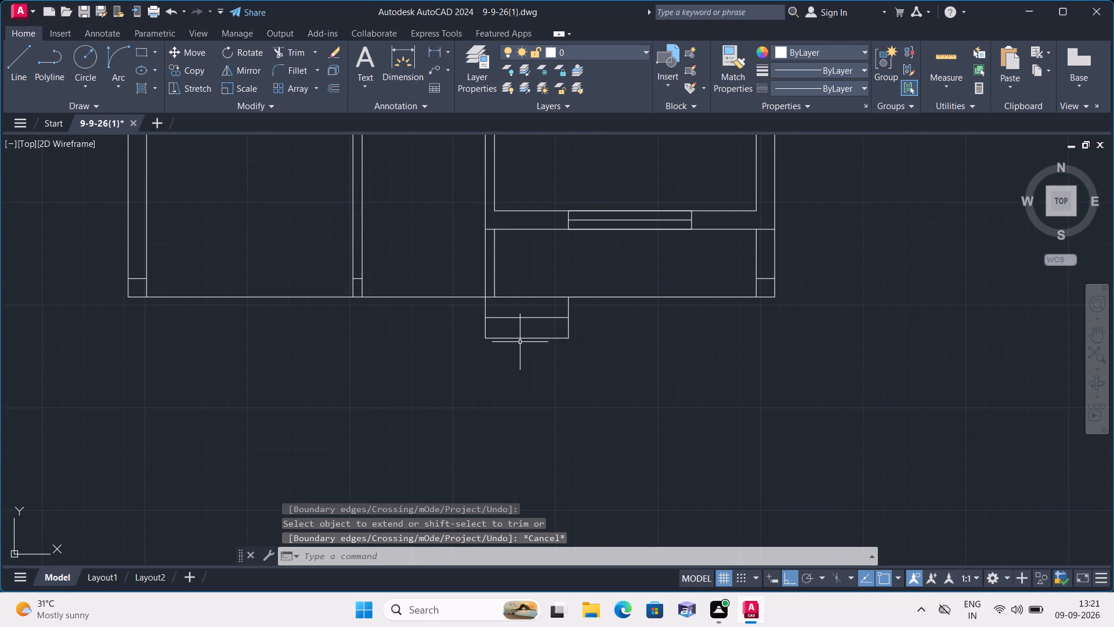
scroll(502, 325, up, 2)
click(440, 280)
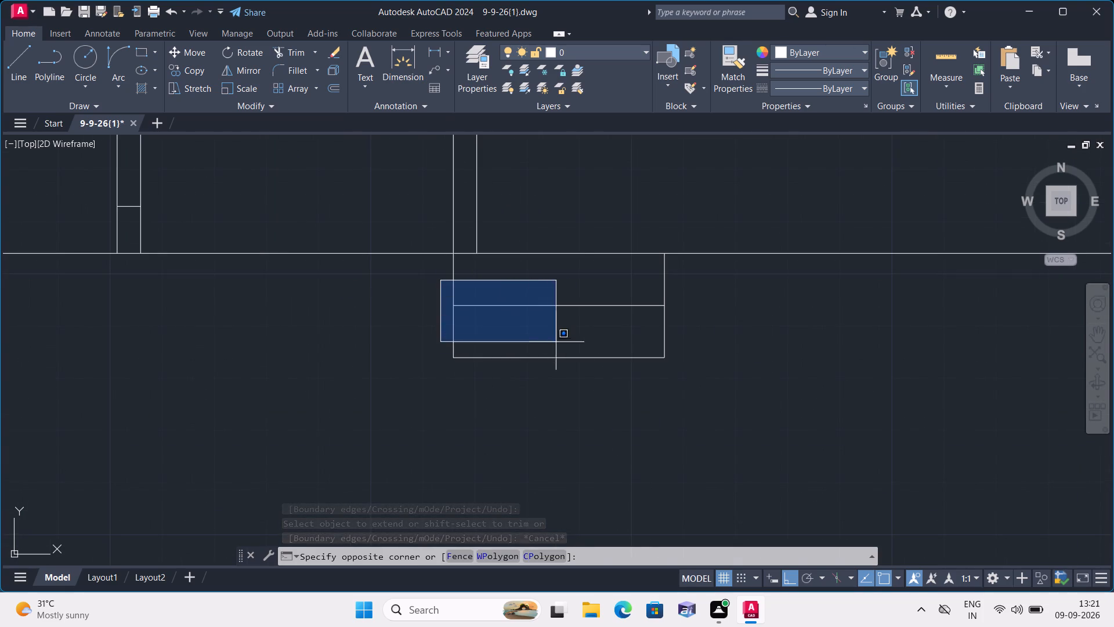
click(705, 382)
click(699, 290)
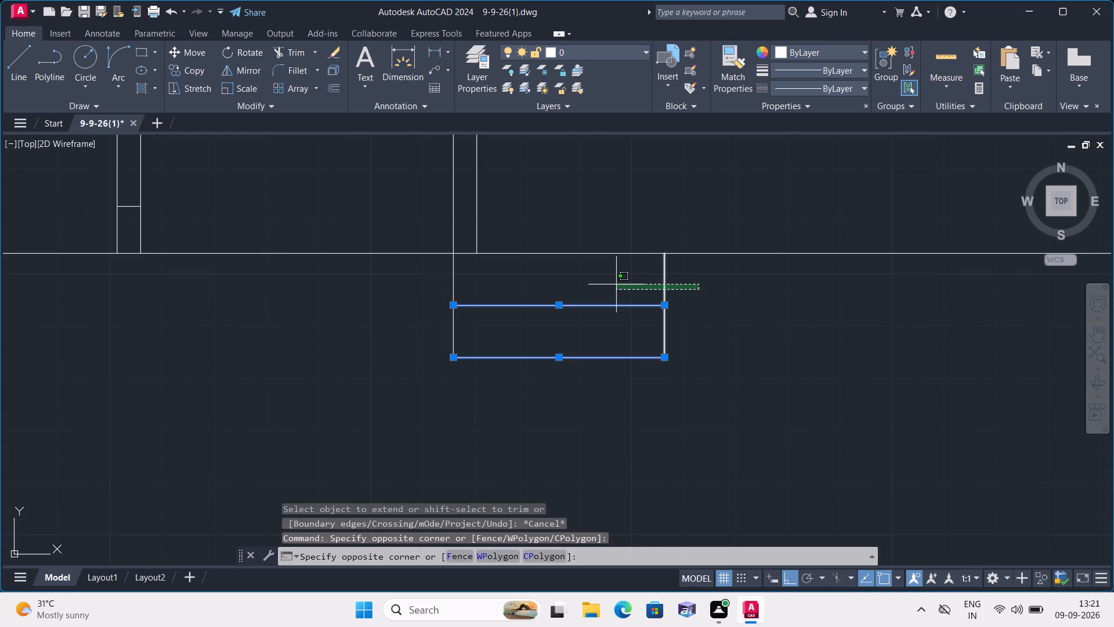
click(429, 288)
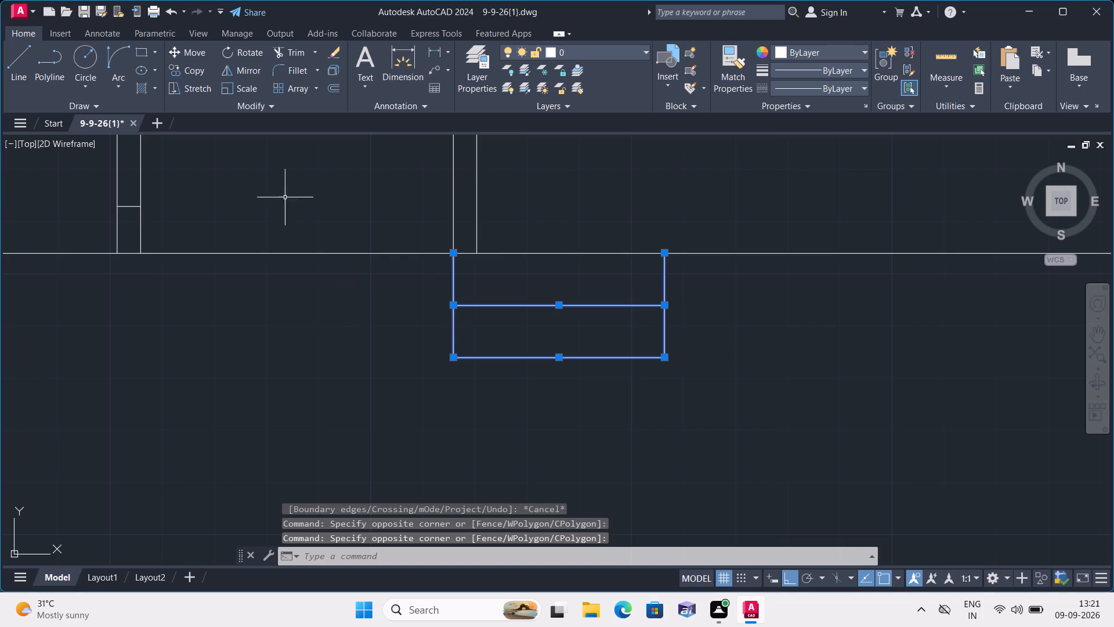
click(185, 52)
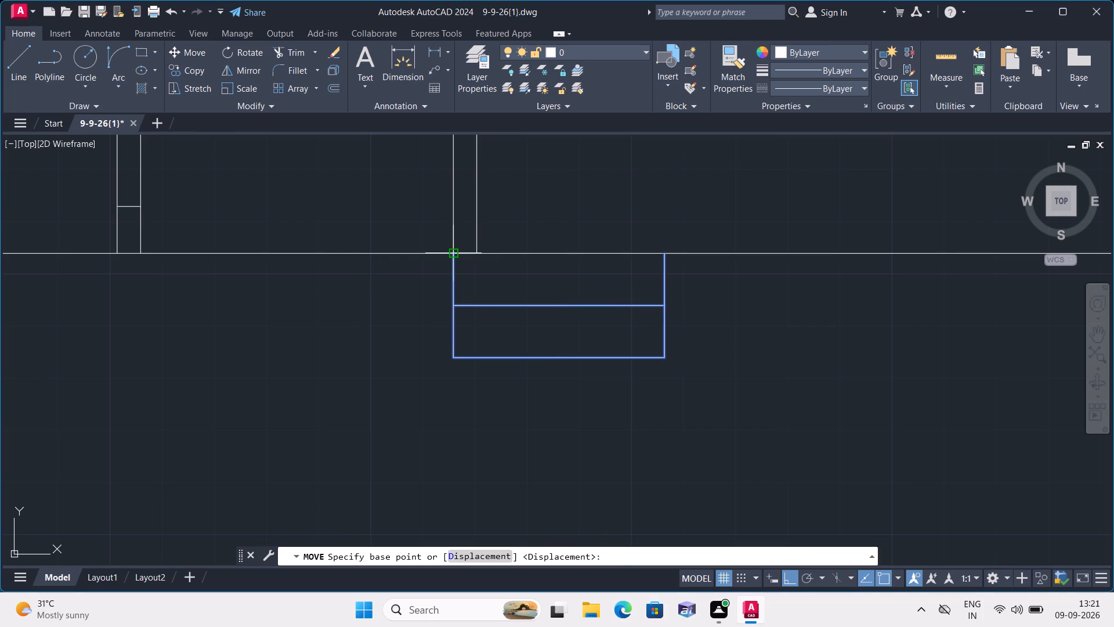
click(455, 255)
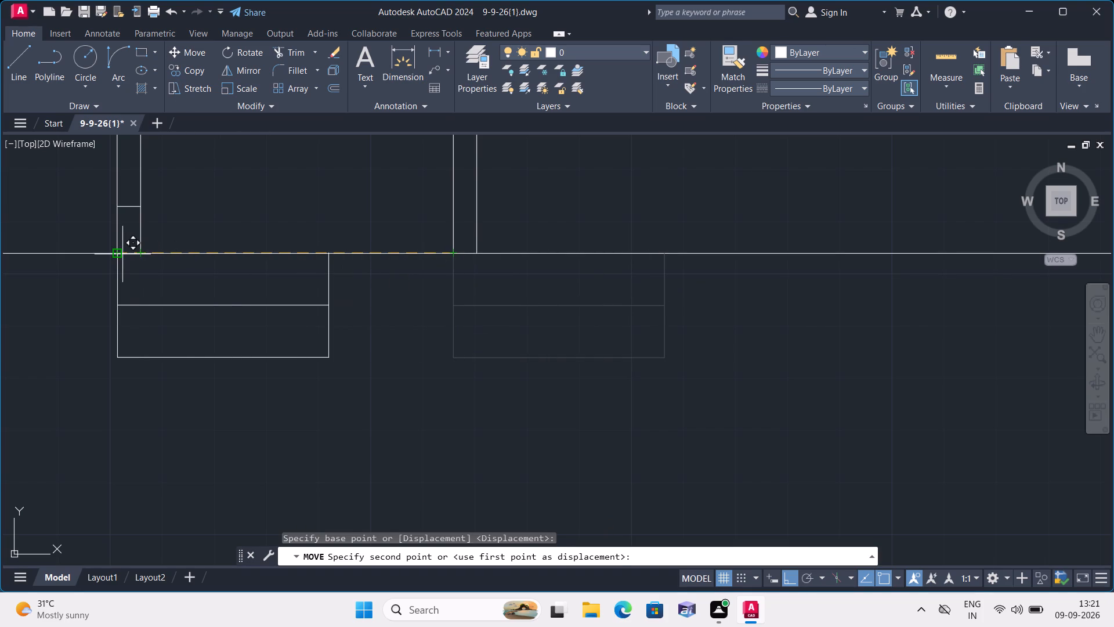
click(114, 254)
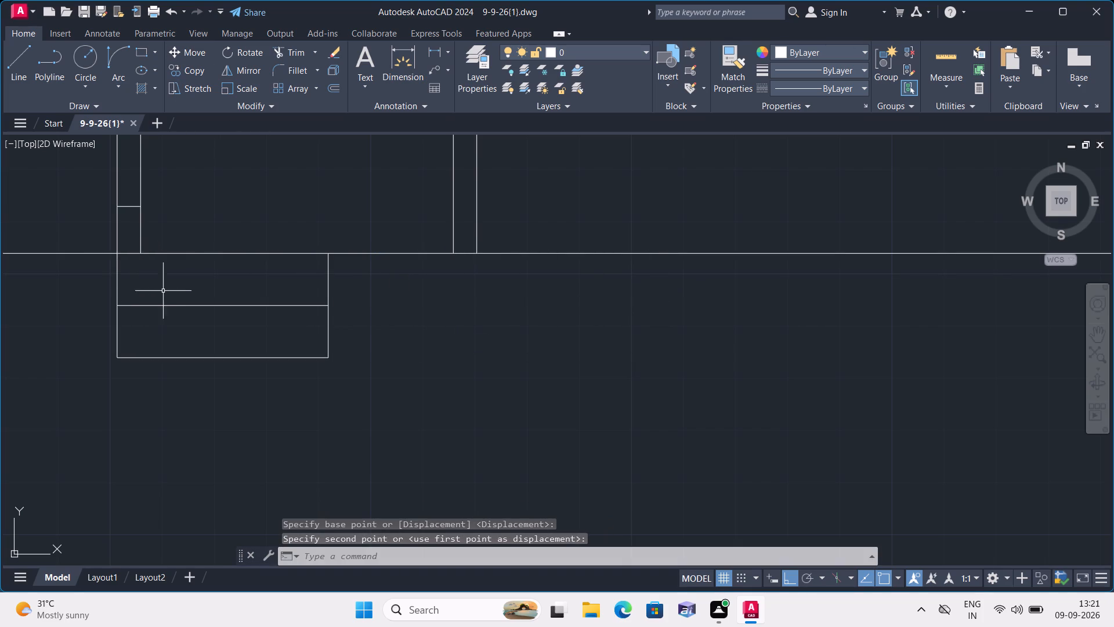
Stretch both ends of the steps' east side line eastward to align with the east line of the inner partition.
scroll(283, 304, down, 1)
scroll(305, 309, up, 1)
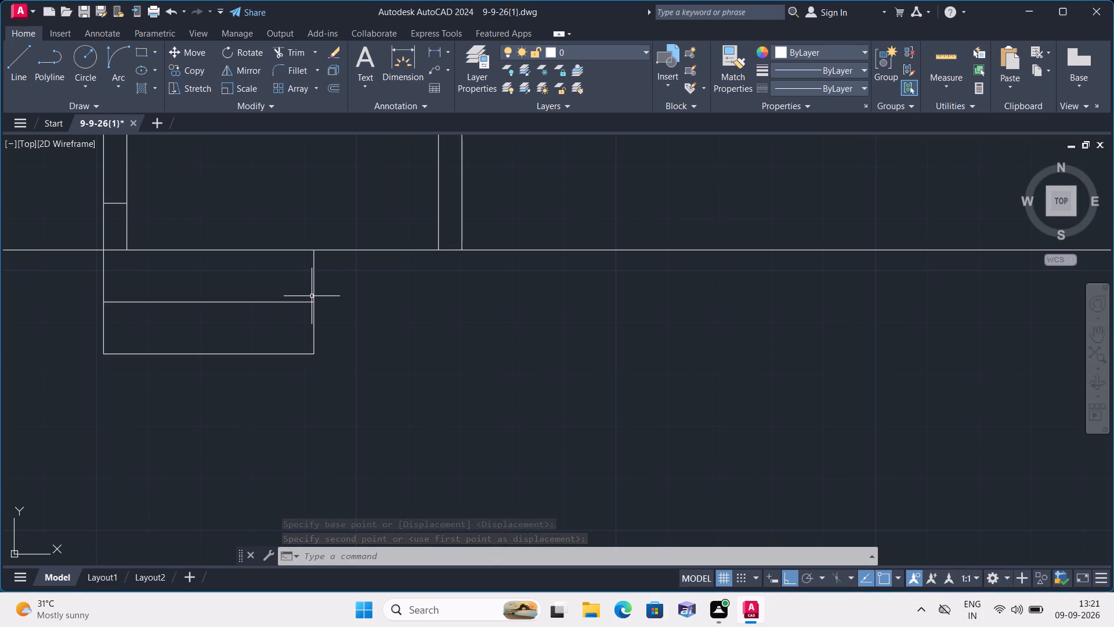
click(312, 296)
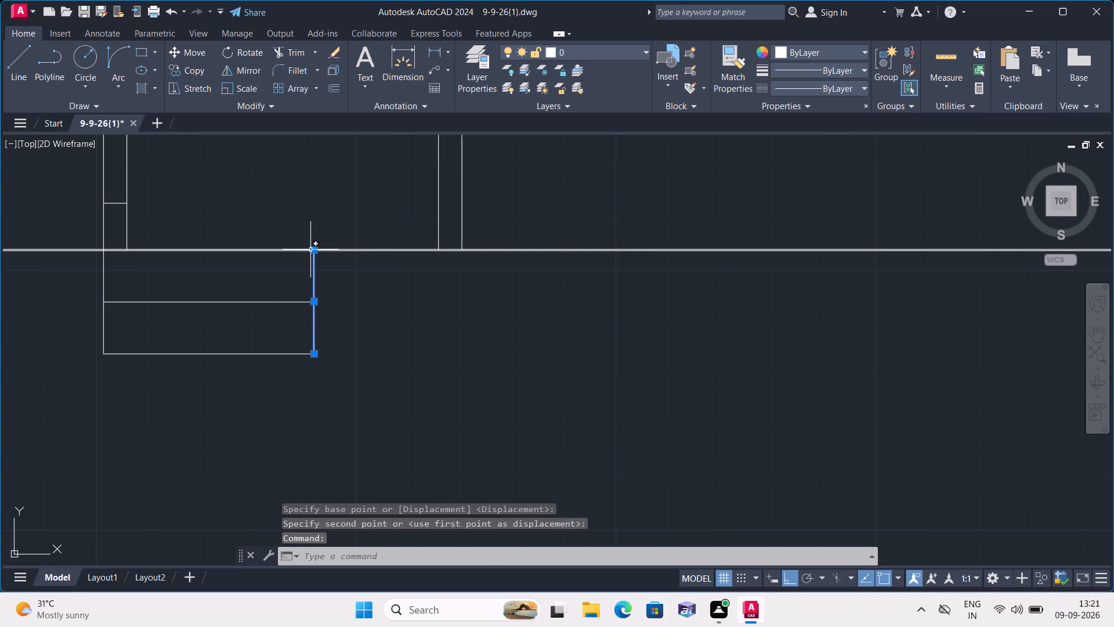
click(311, 250)
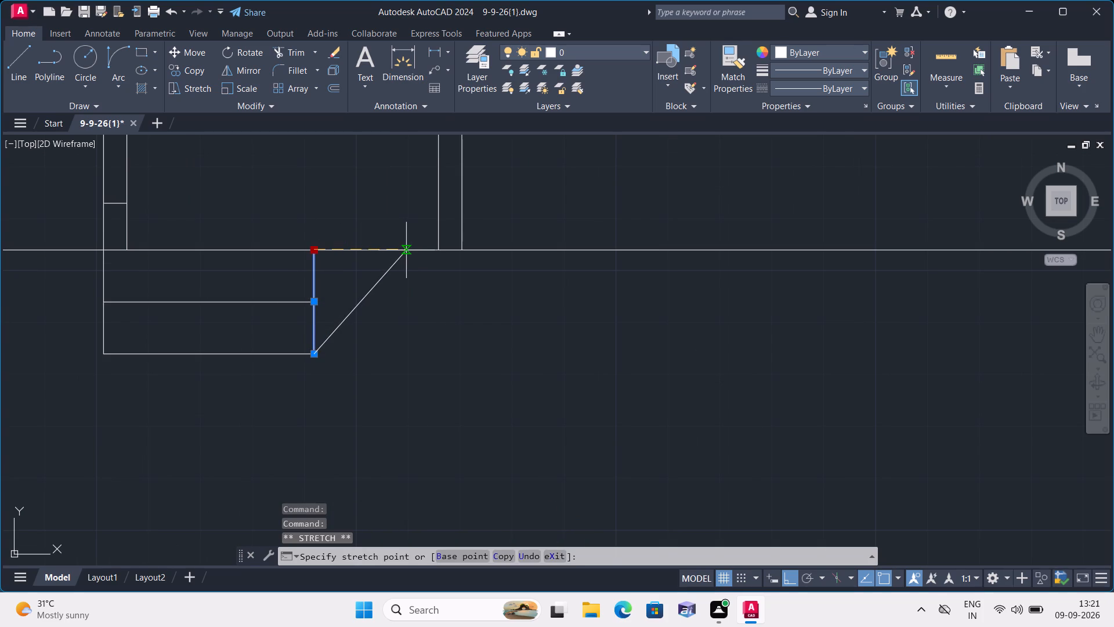
click(462, 251)
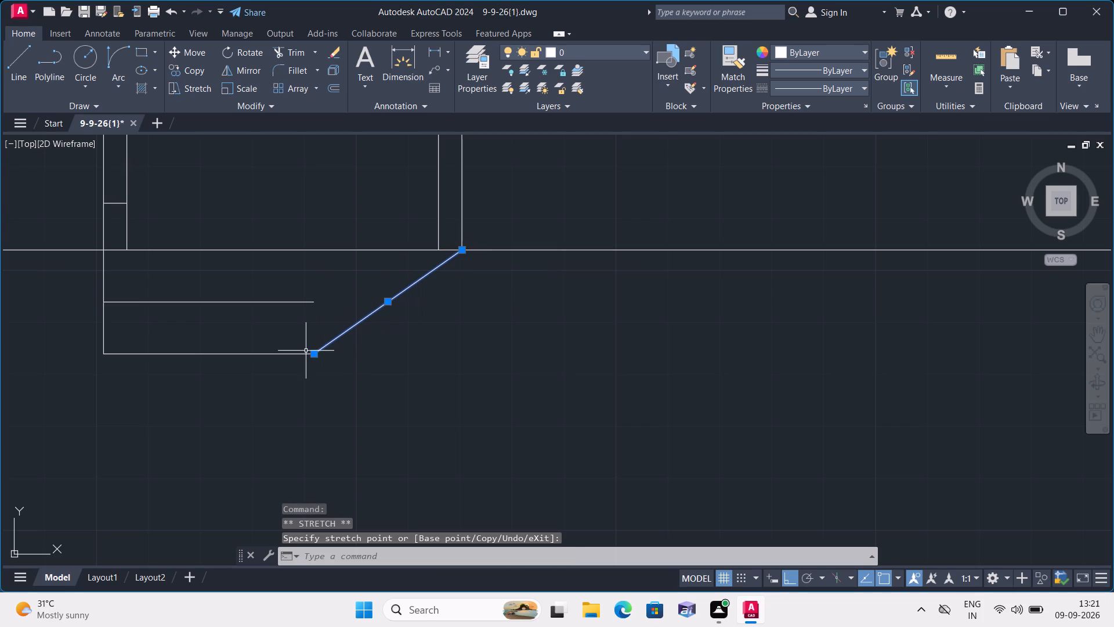
click(313, 356)
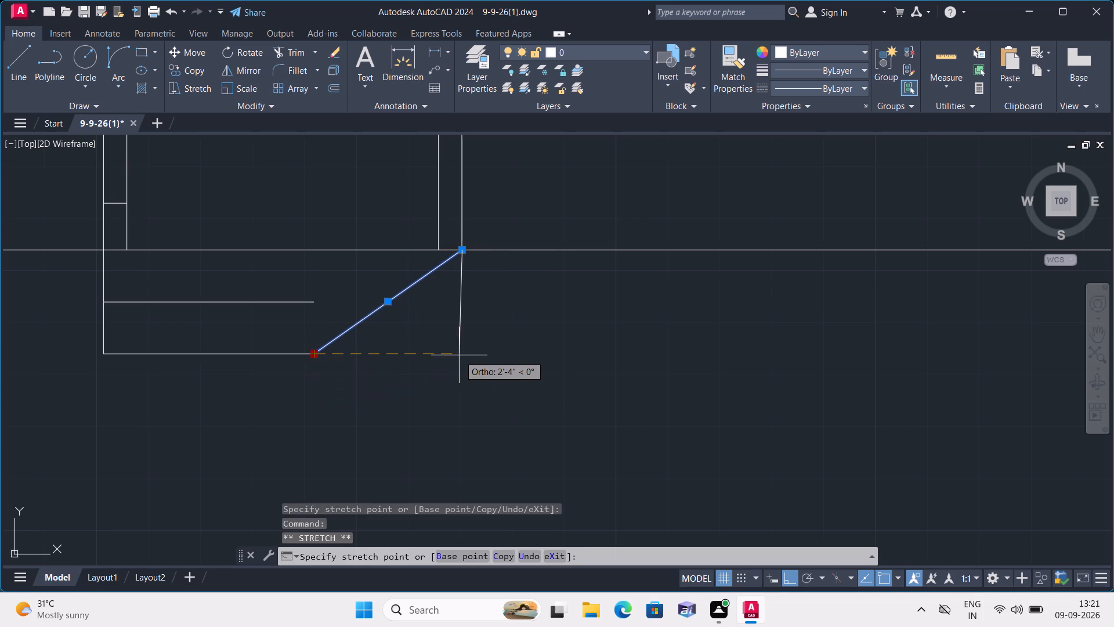
click(461, 356)
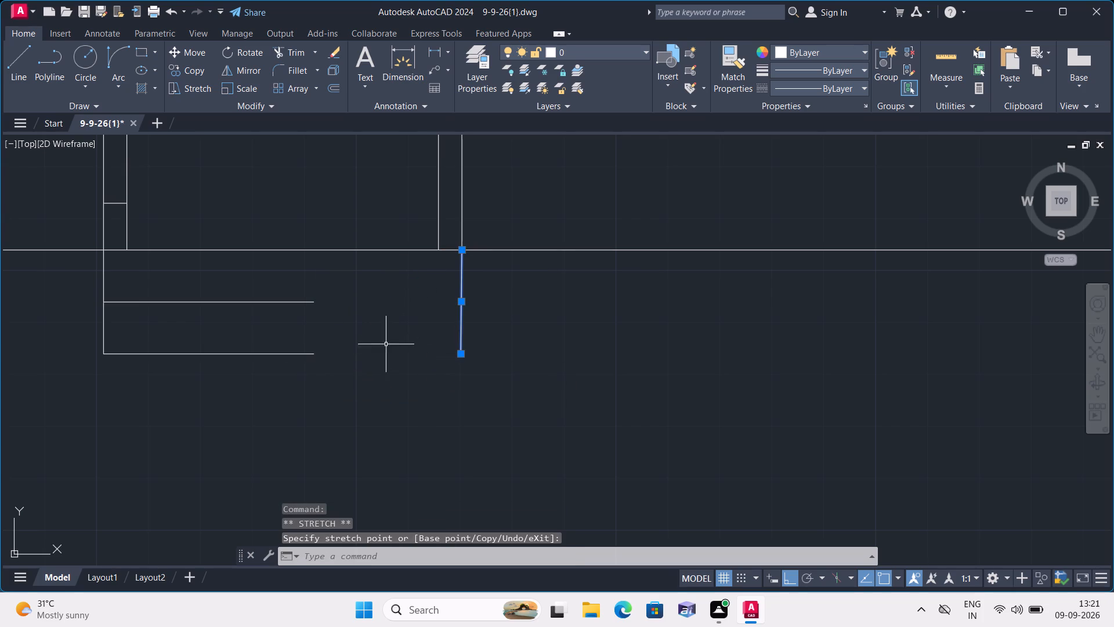
scroll(403, 358, down, 1)
key(Escape)
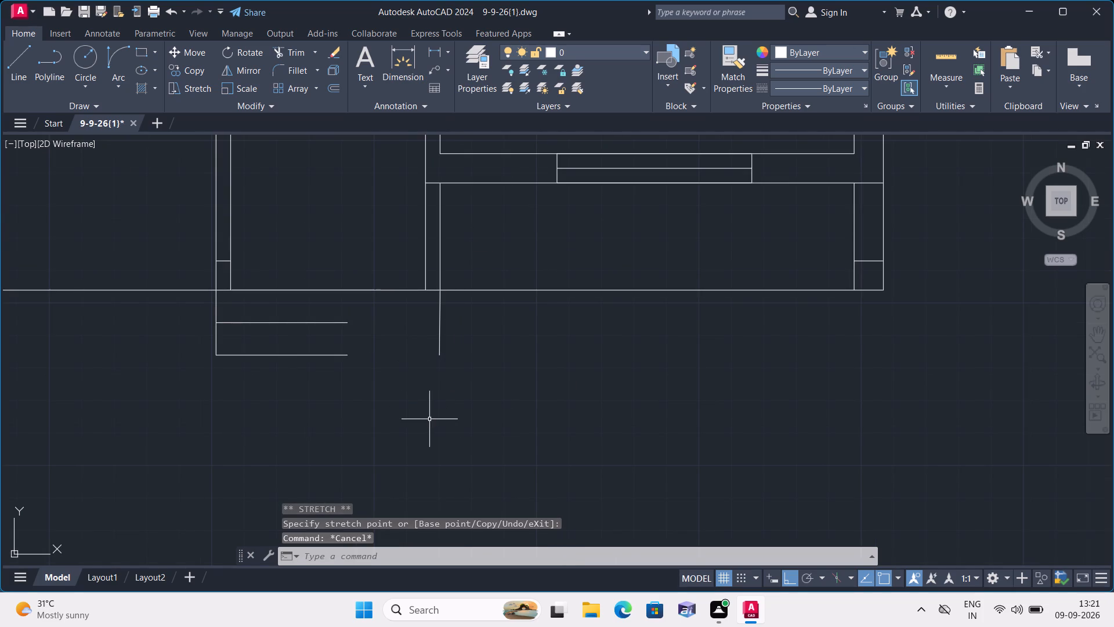
Extend the two horizontal step lines east to the relocated side line.
text(ex)
text(te)
text(n)
key(space)
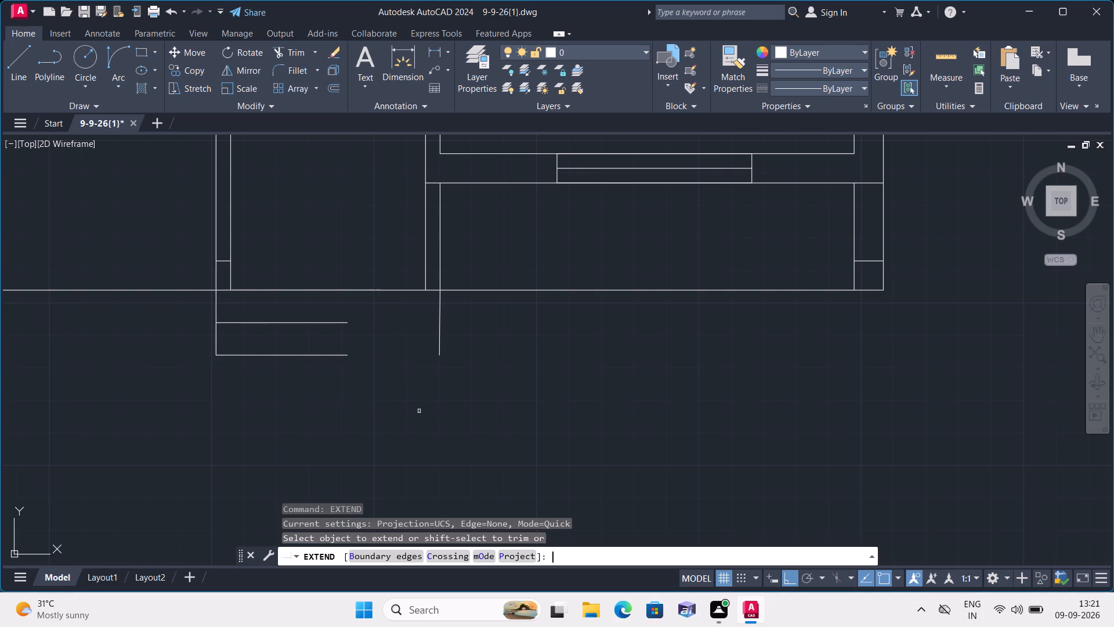
click(342, 322)
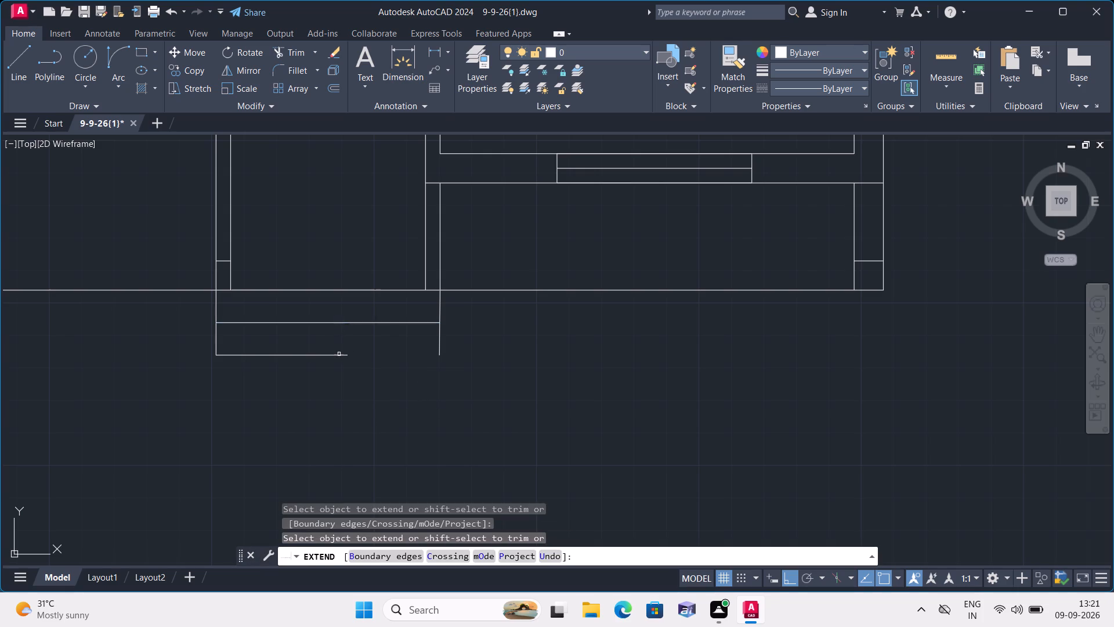
click(349, 356)
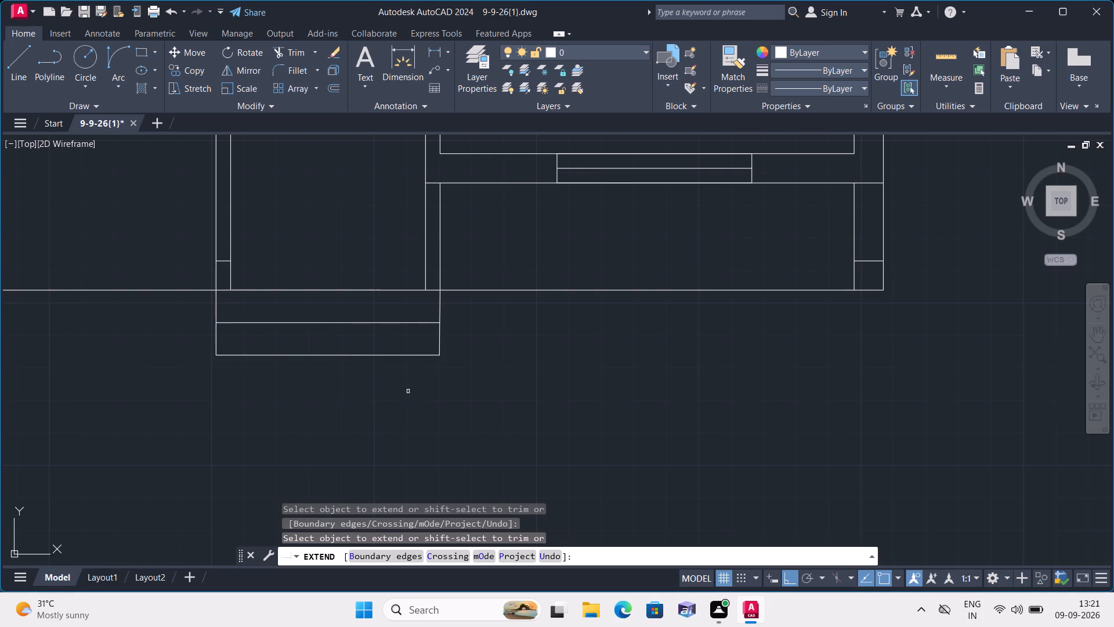
key(Escape)
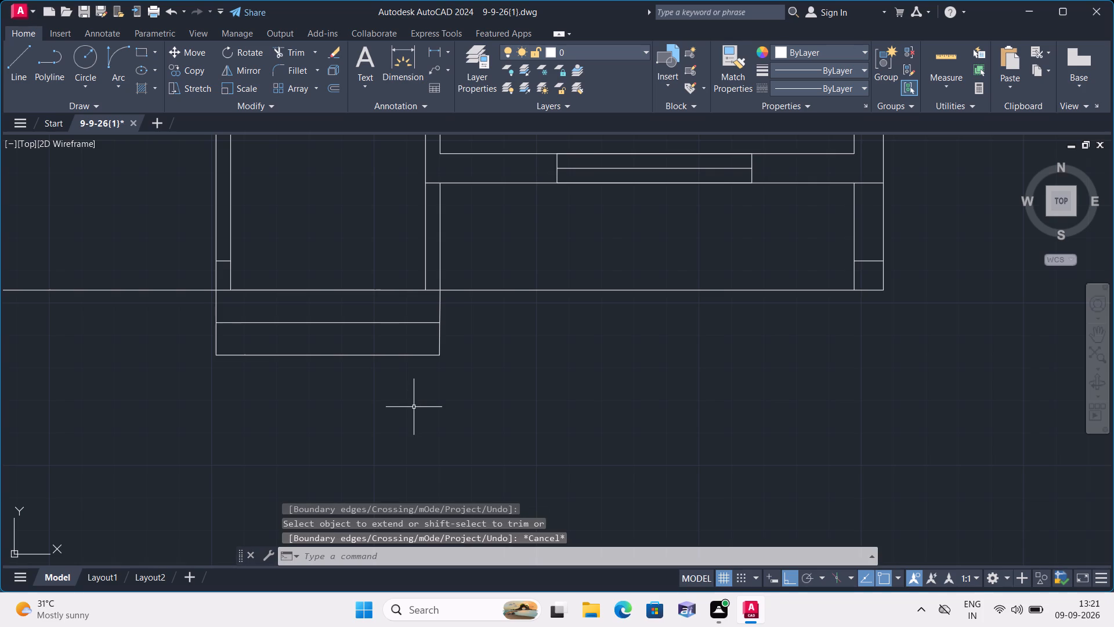
Check the north-south clear width of the space beside the west window with a linear dimension, without placing it.
scroll(412, 407, down, 1)
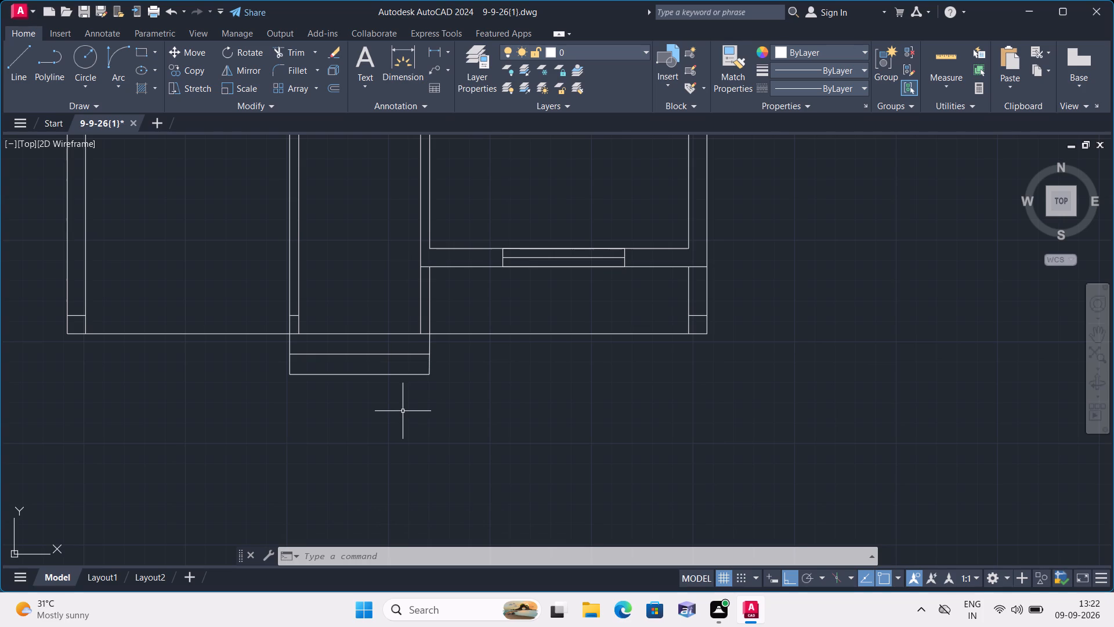
scroll(358, 410, down, 1)
middle_drag(358, 410, 486, 548)
middle_drag(396, 278, 472, 405)
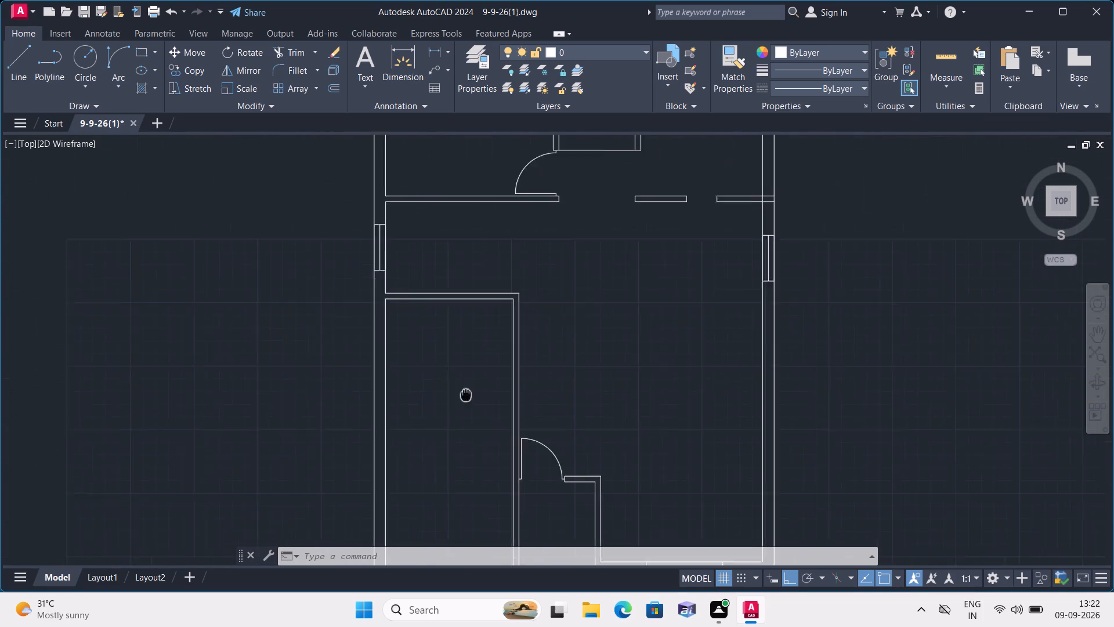
middle_drag(472, 405, 534, 539)
middle_drag(503, 384, 500, 410)
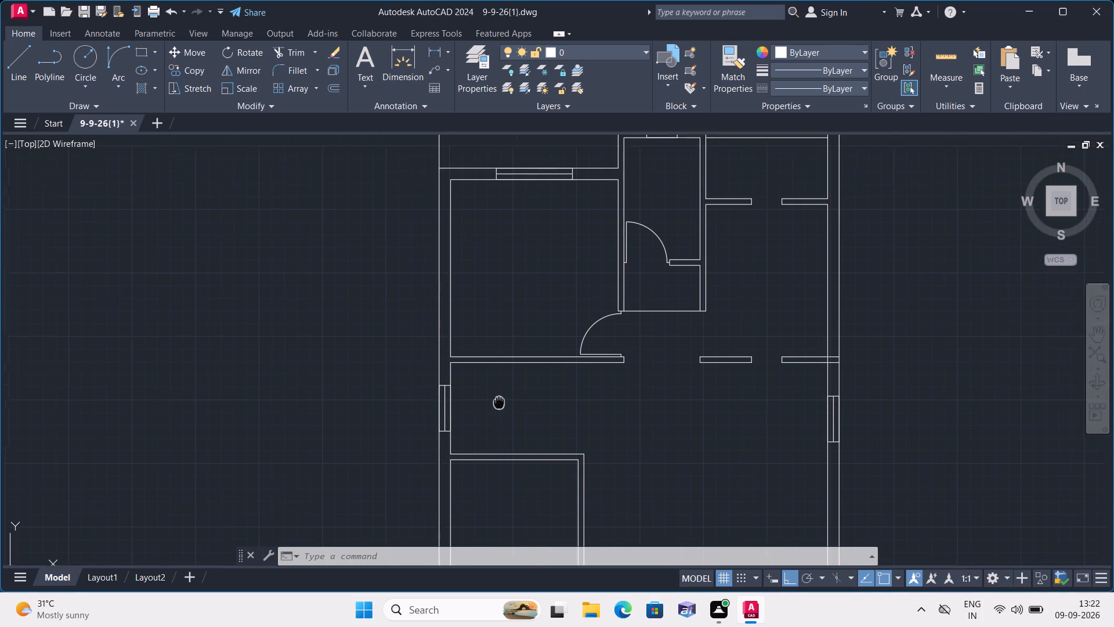
middle_drag(500, 410, 503, 421)
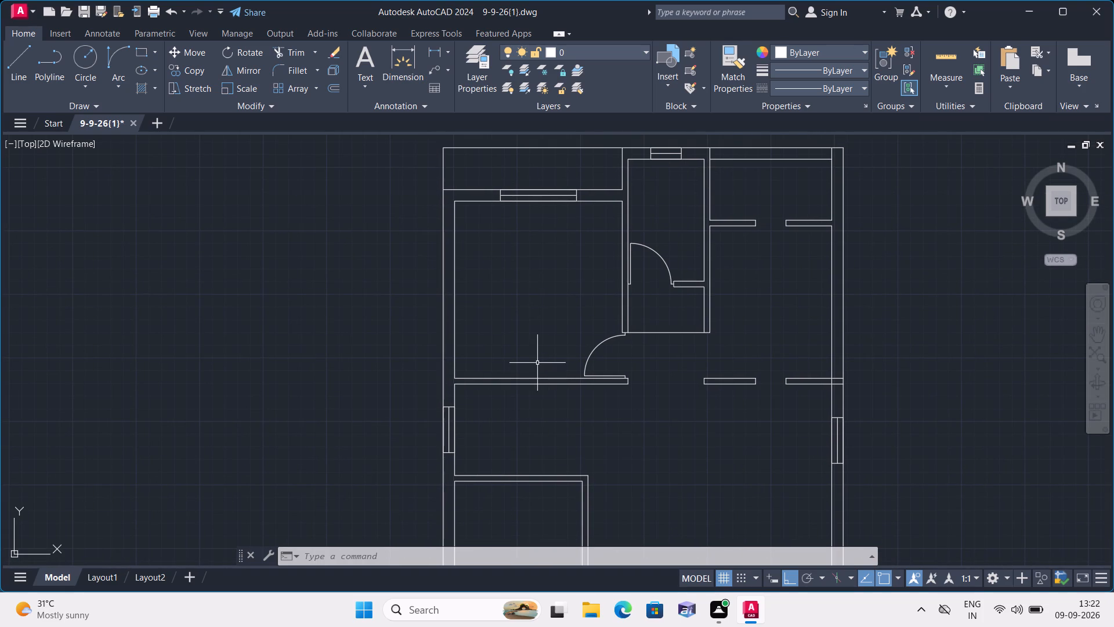
middle_drag(537, 361, 541, 337)
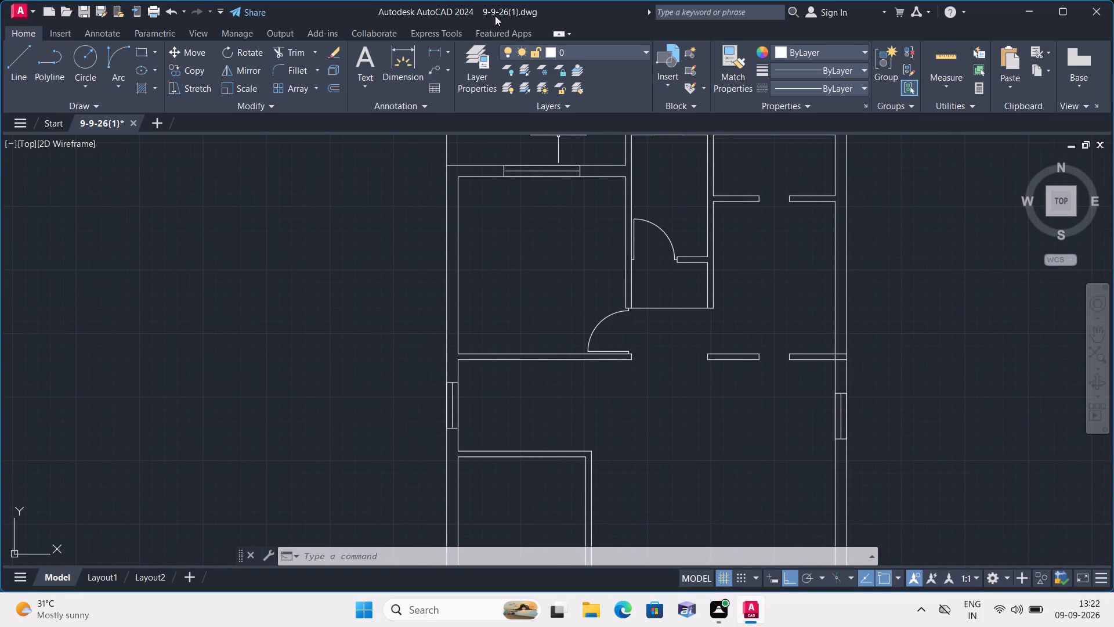
click(447, 54)
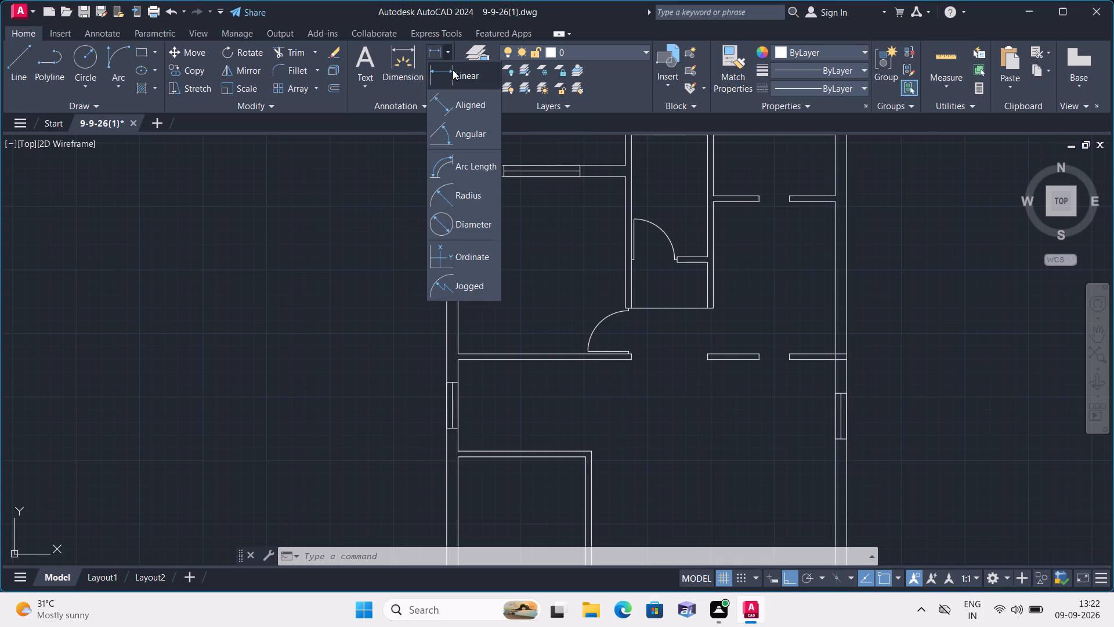
click(460, 73)
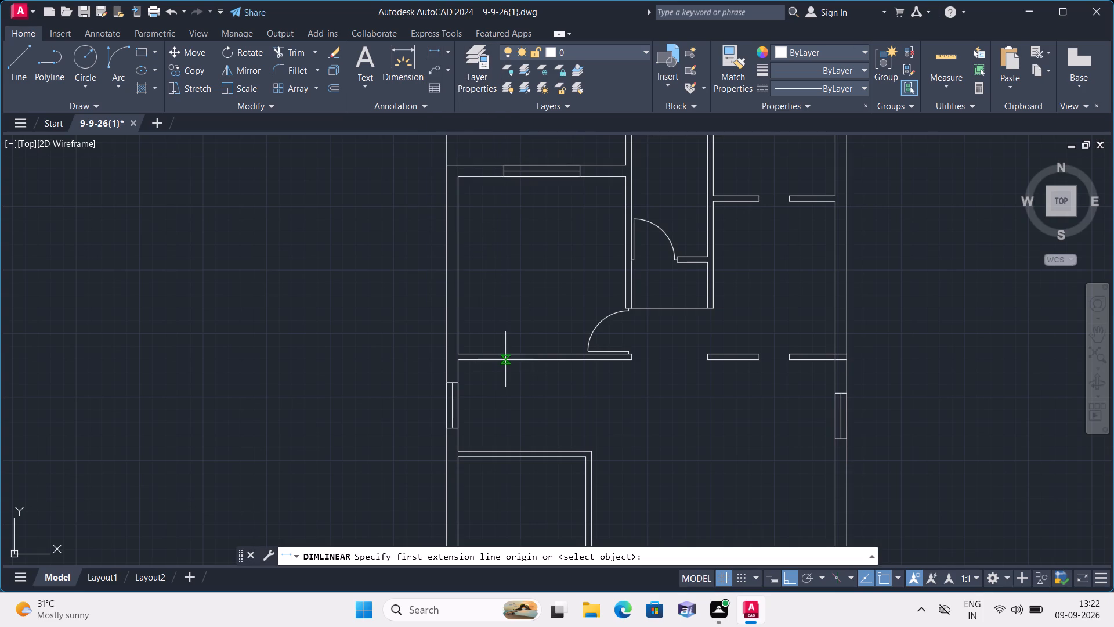
click(507, 358)
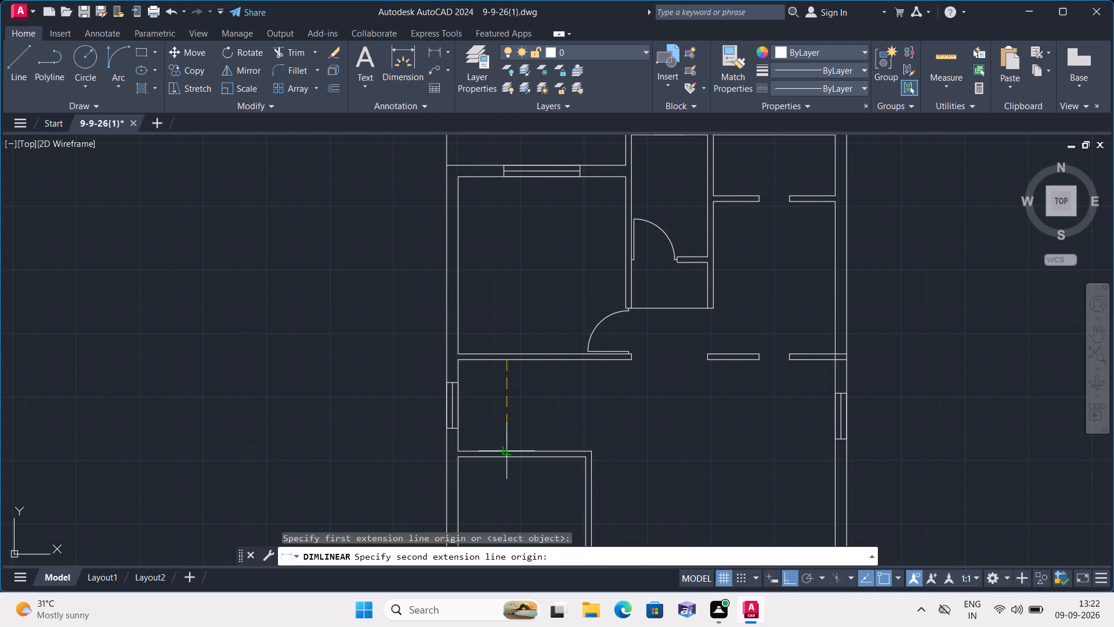
click(508, 451)
scroll(549, 426, up, 2)
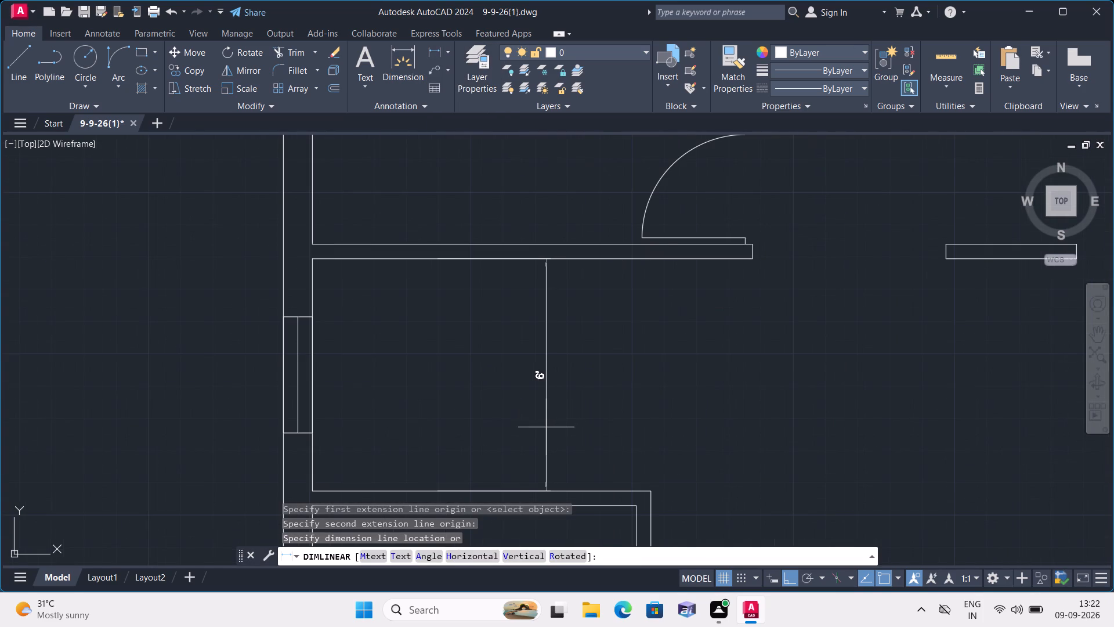
scroll(546, 427, down, 2)
key(Escape)
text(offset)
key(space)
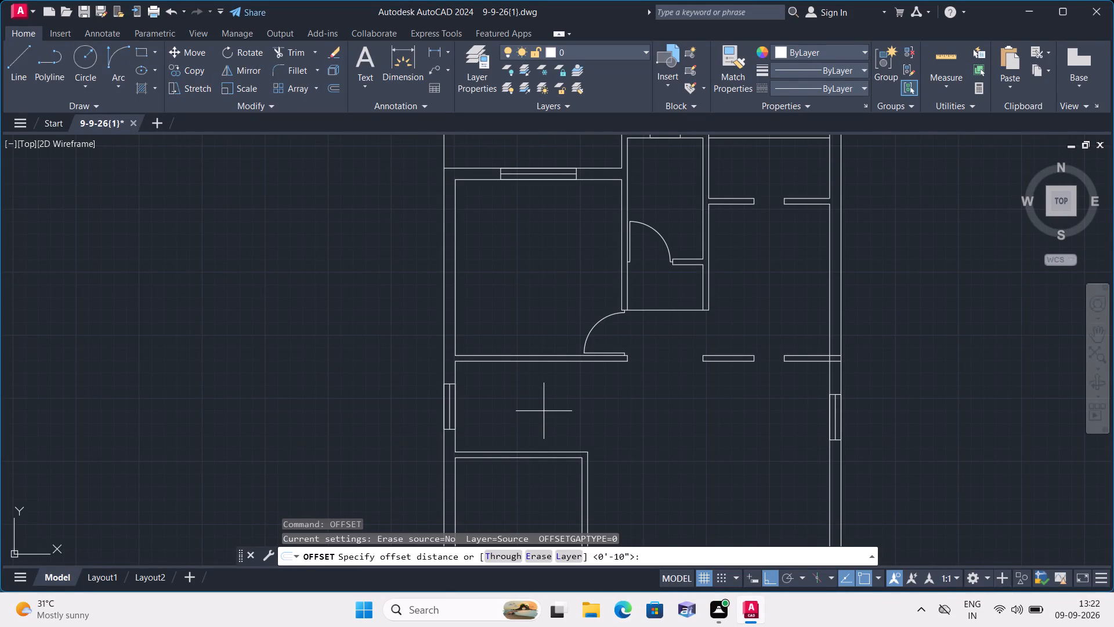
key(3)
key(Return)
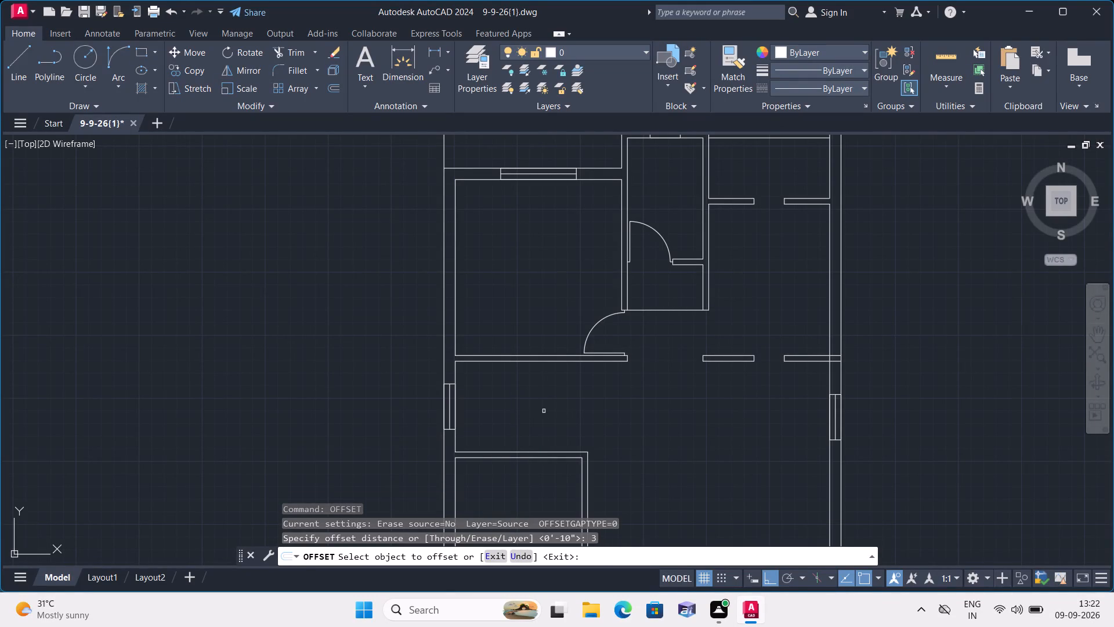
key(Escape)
Offset the north line of the wall south of the west window 3' to the north.
key(space)
text(3')
key(space)
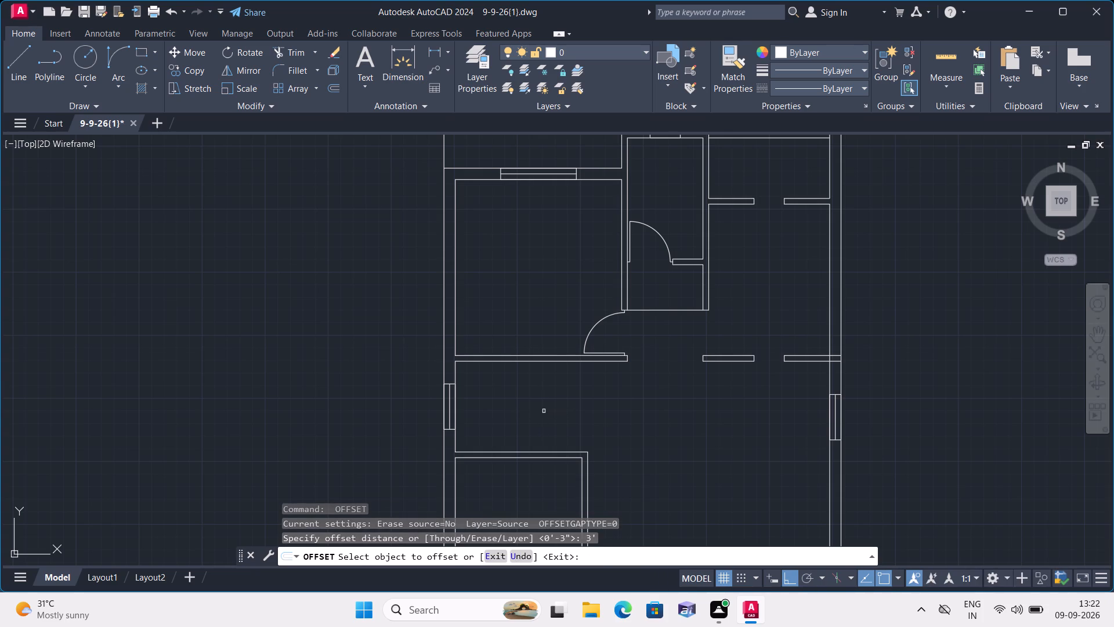
scroll(544, 386, up, 1)
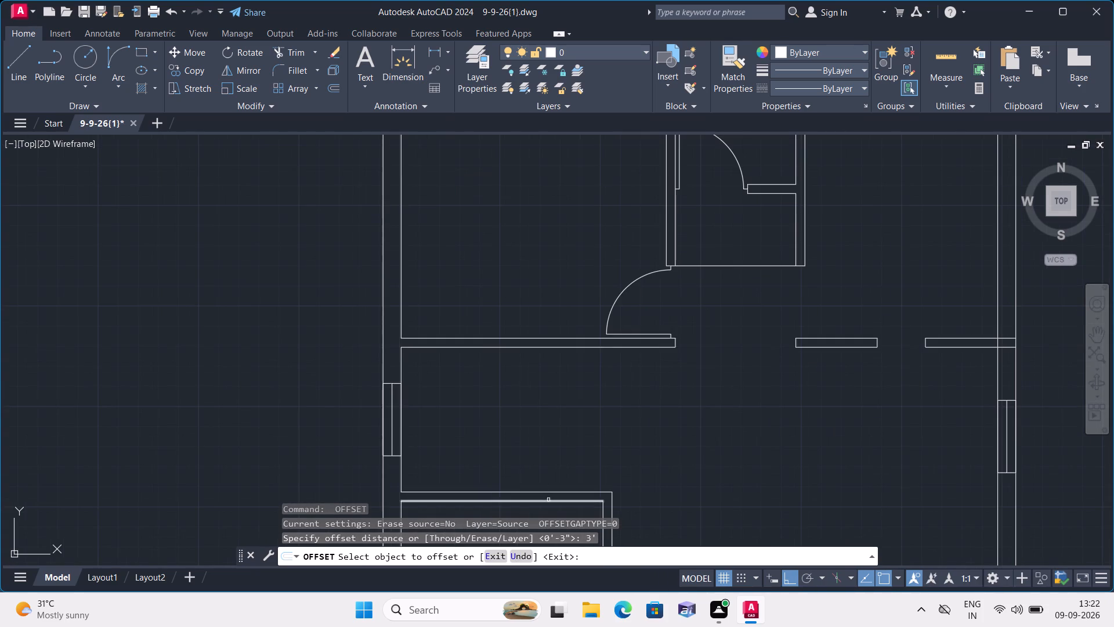
click(548, 492)
click(548, 404)
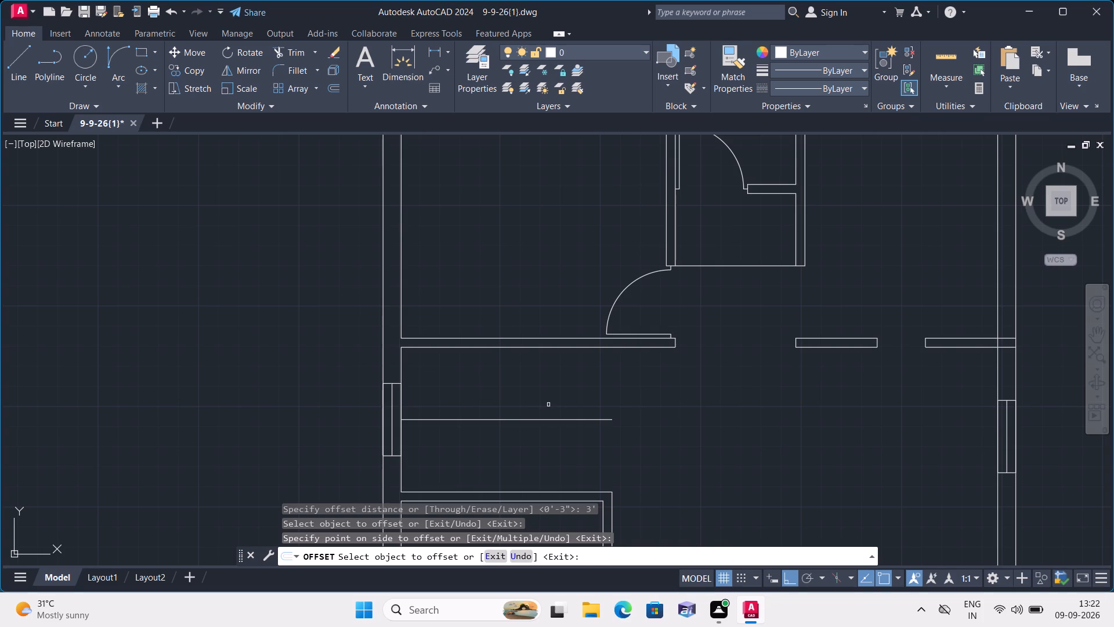
key(Escape)
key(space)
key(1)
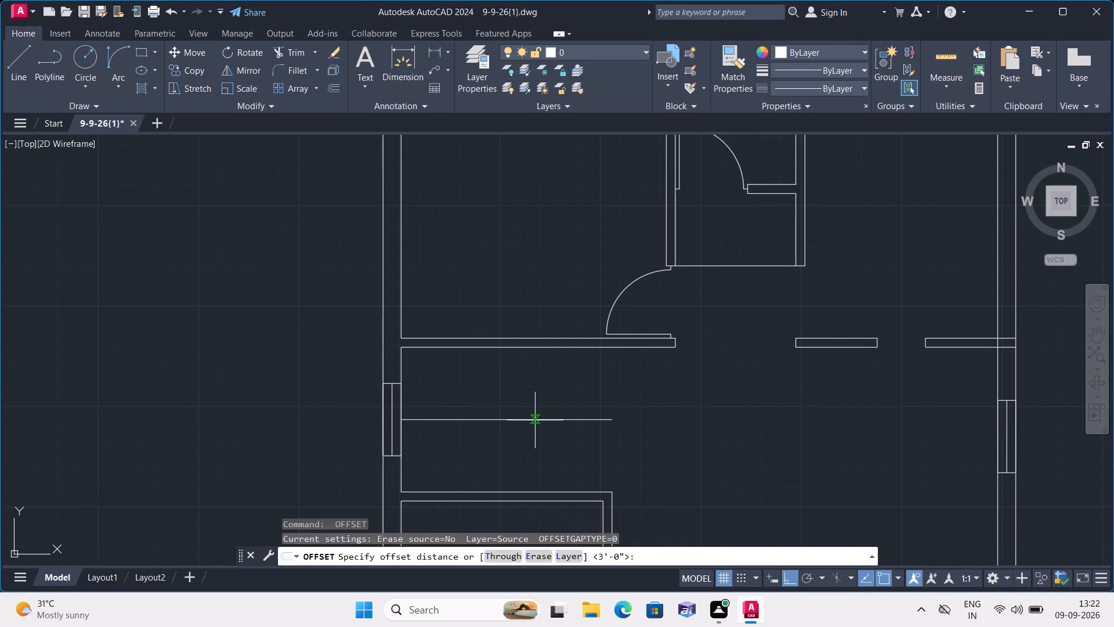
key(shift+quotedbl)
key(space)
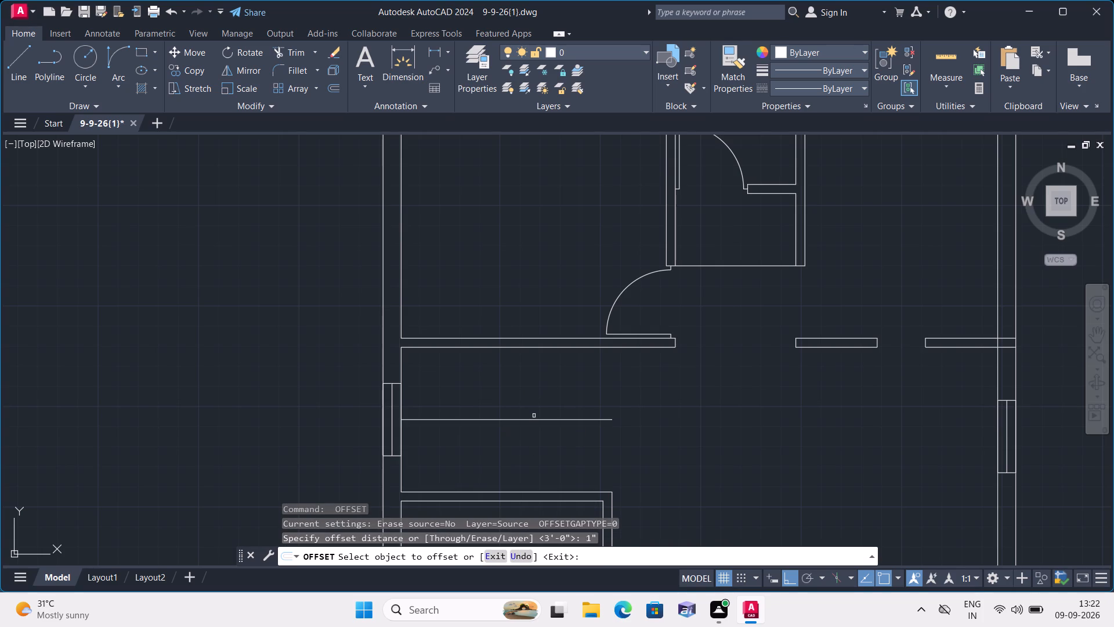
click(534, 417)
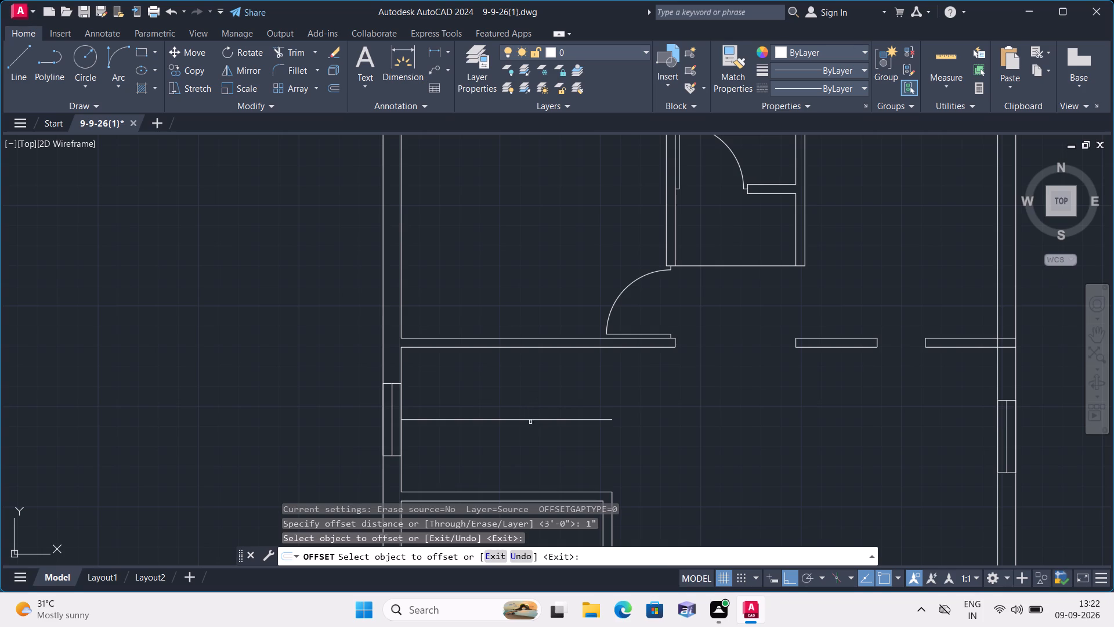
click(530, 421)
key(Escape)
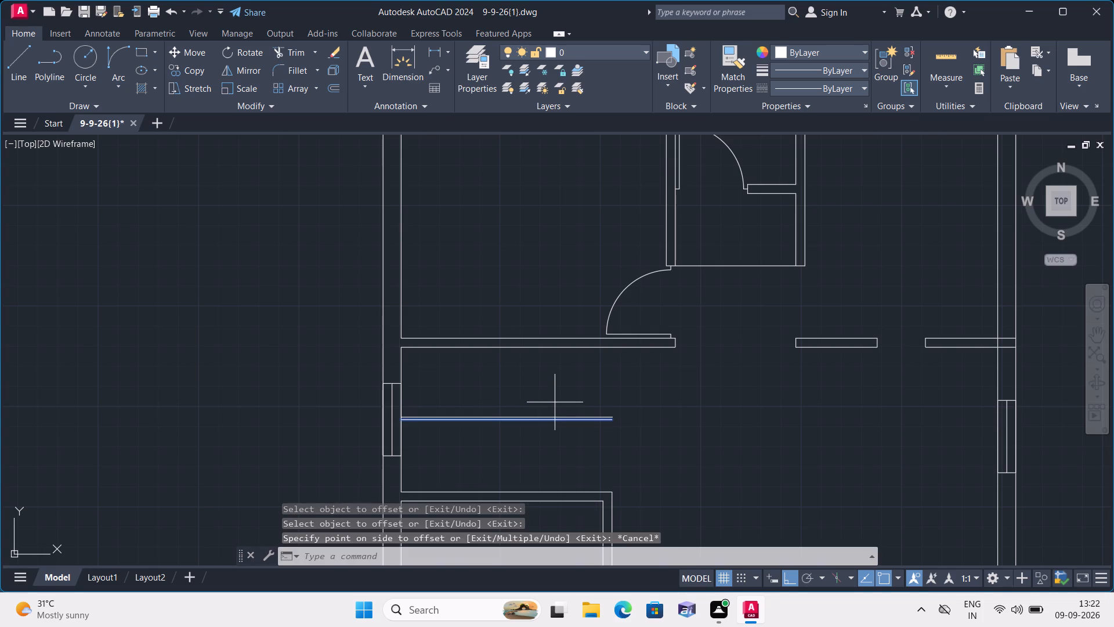
Offset the horizontal line beside the west window 6" to the north and 6" to the south.
key(space)
key(2)
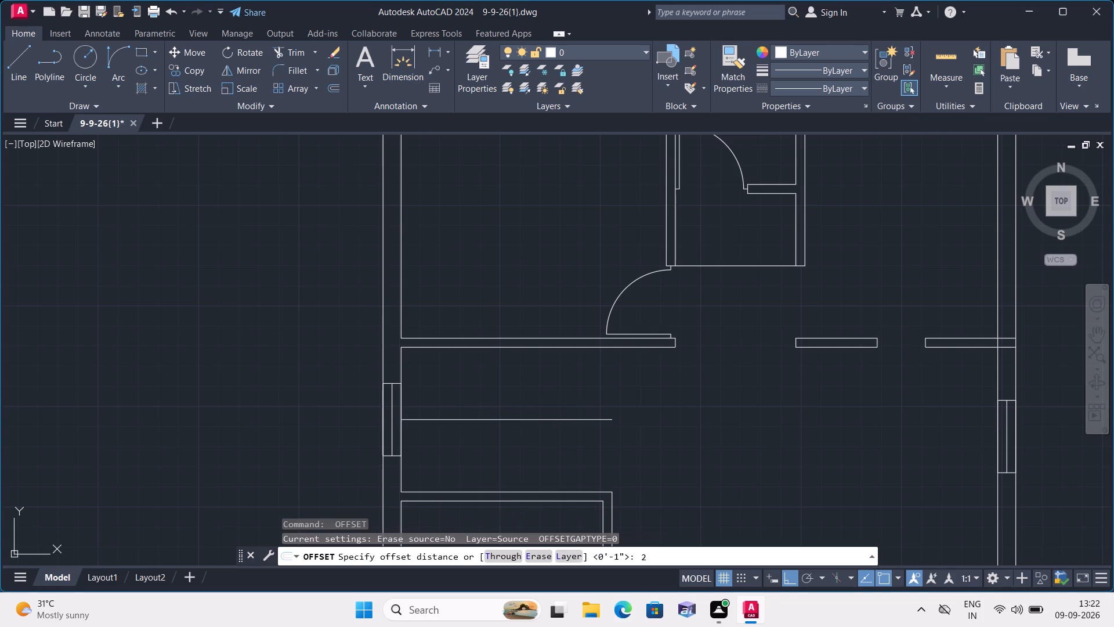
key(BackSpace)
text(6")
key(space)
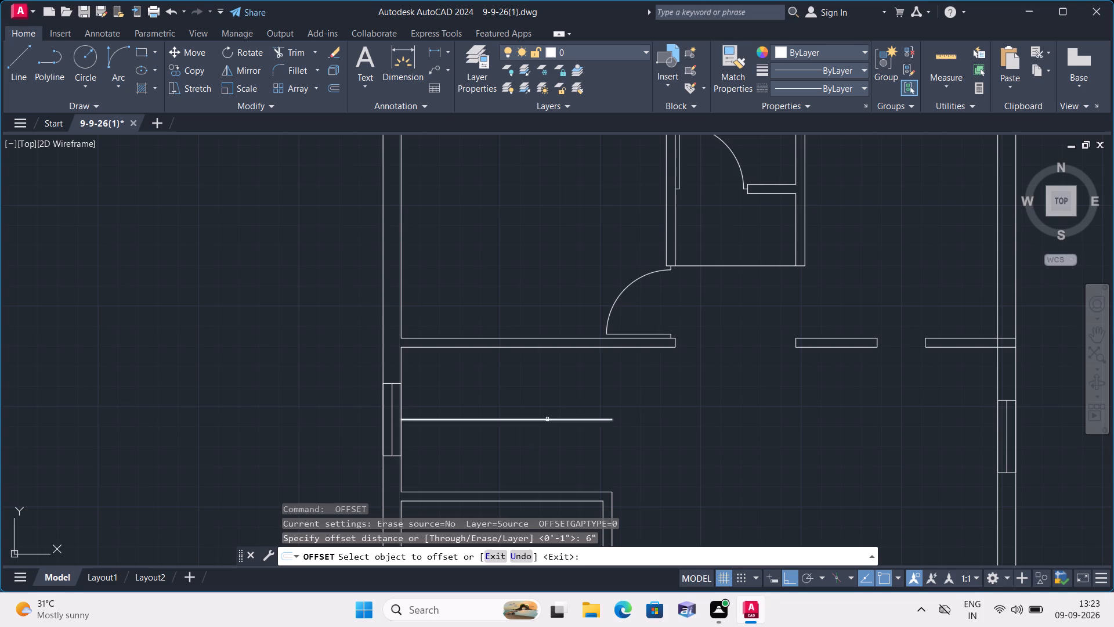
click(547, 421)
click(552, 390)
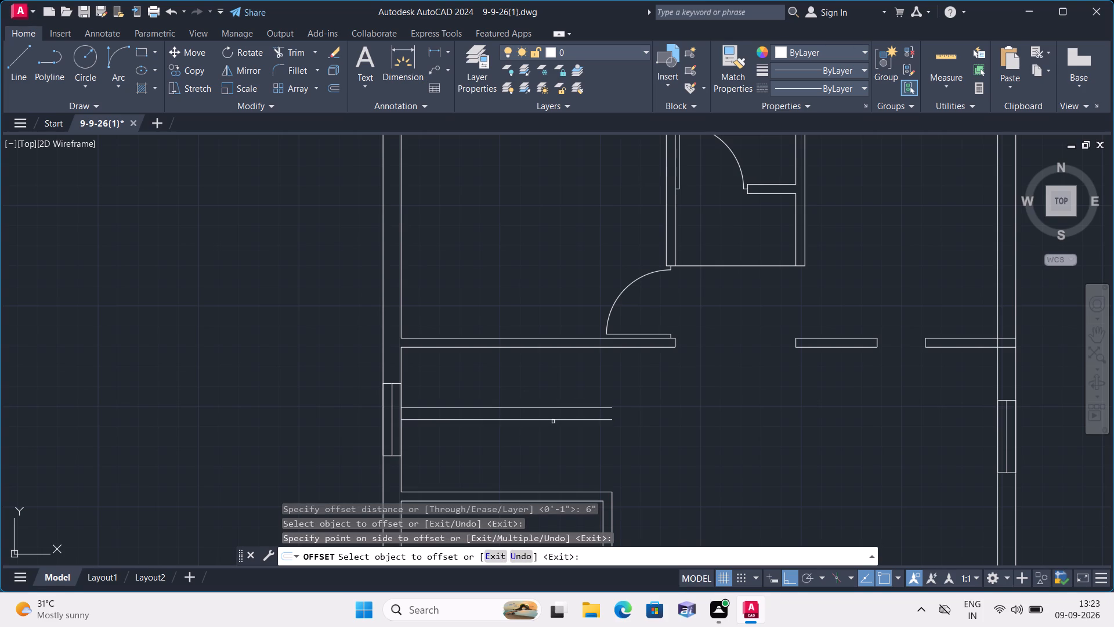
click(553, 421)
click(555, 452)
key(space)
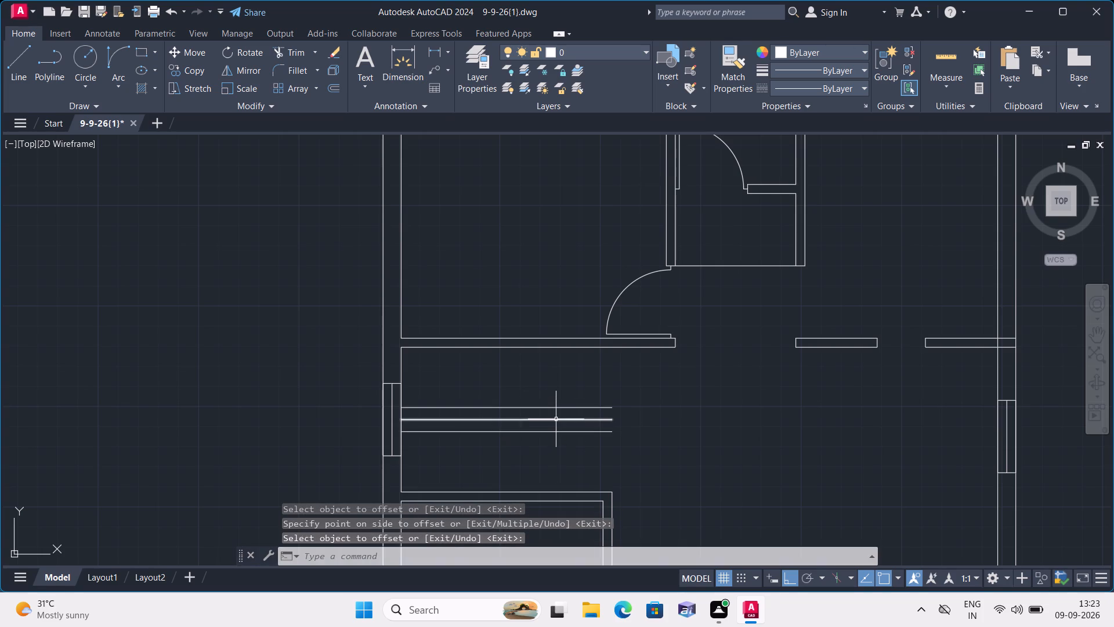
Erase the middle of the three horizontal lines beside the west window.
click(558, 420)
key(Delete)
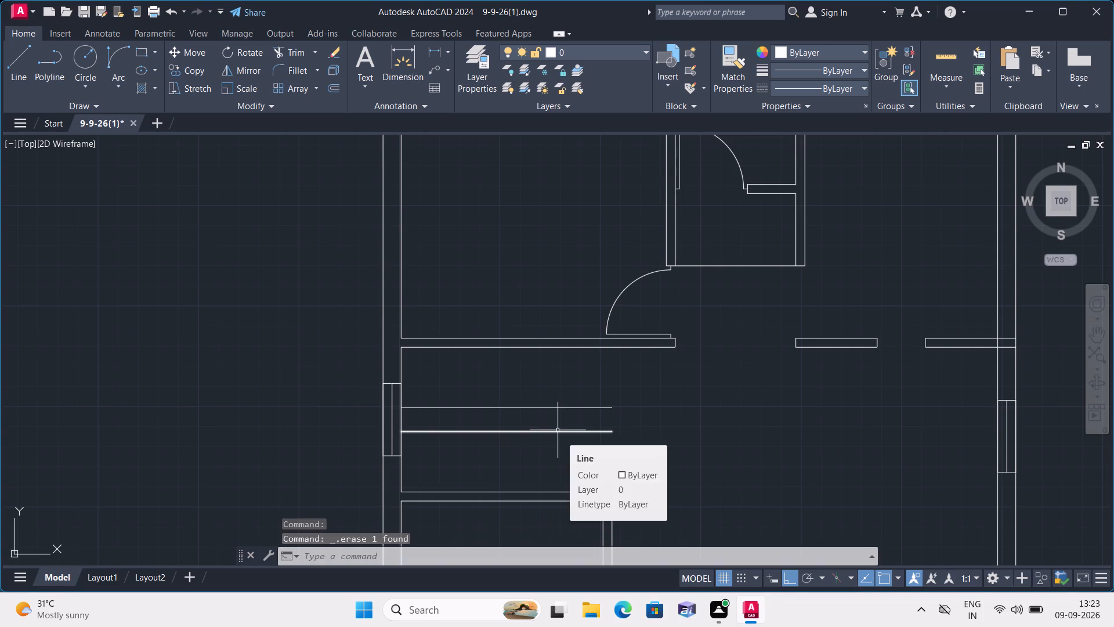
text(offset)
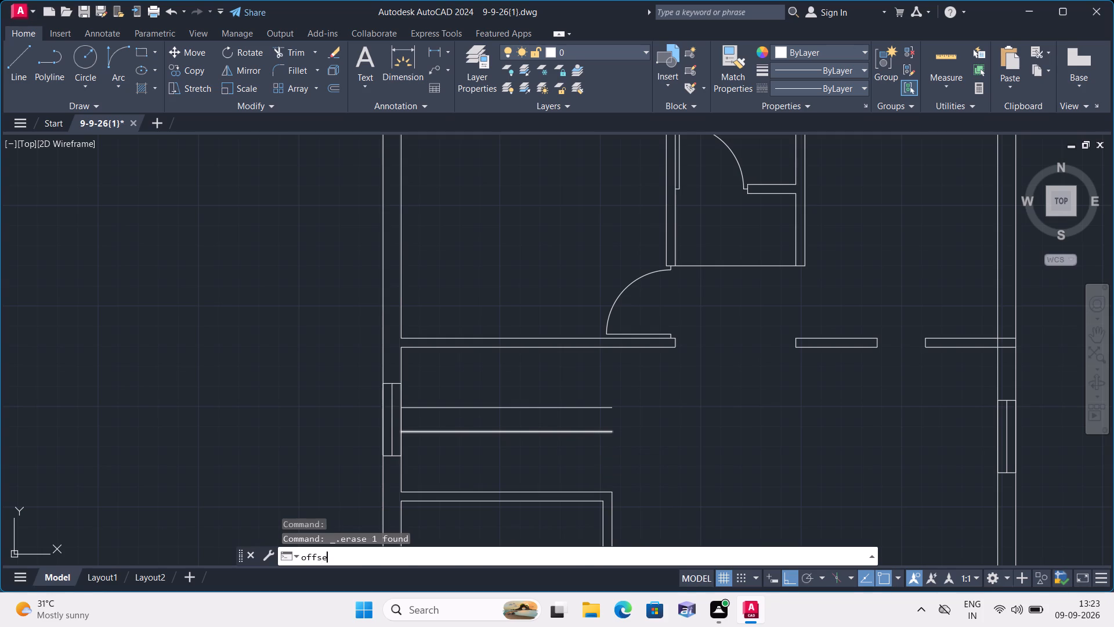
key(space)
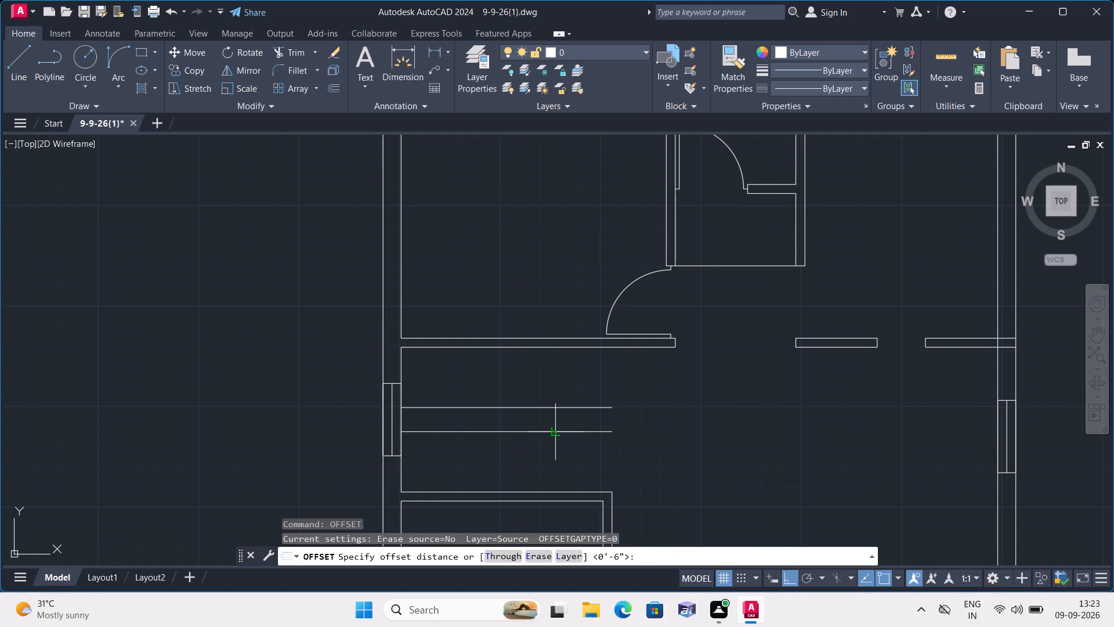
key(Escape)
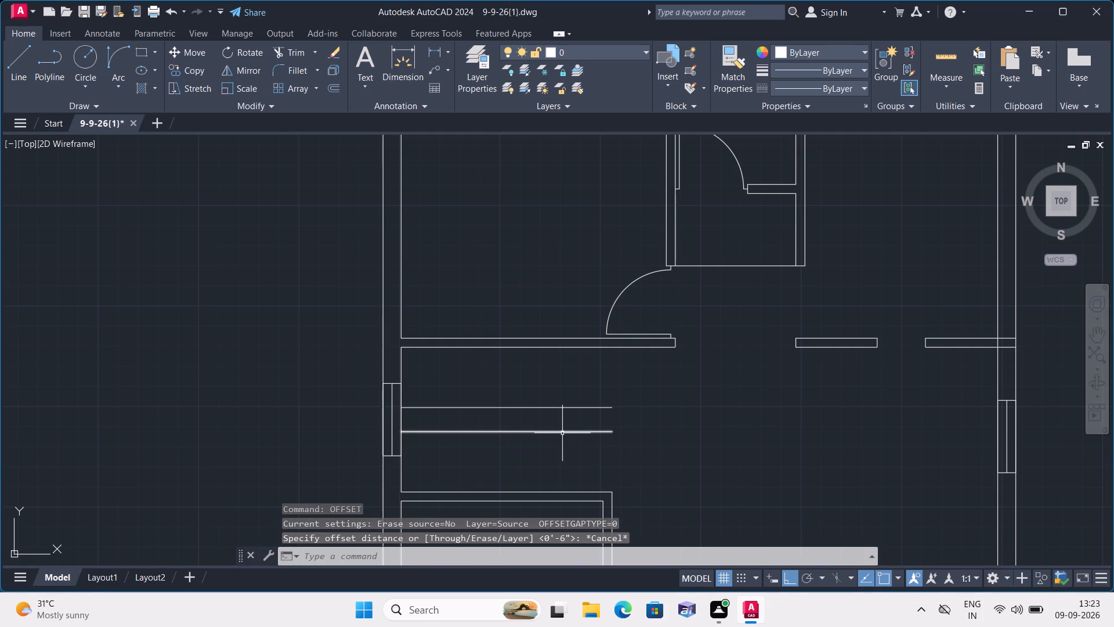
Draw a line from the northeast corner of the wall south of the west window, 2' west and north to the opposite wall.
text(l)
key(space)
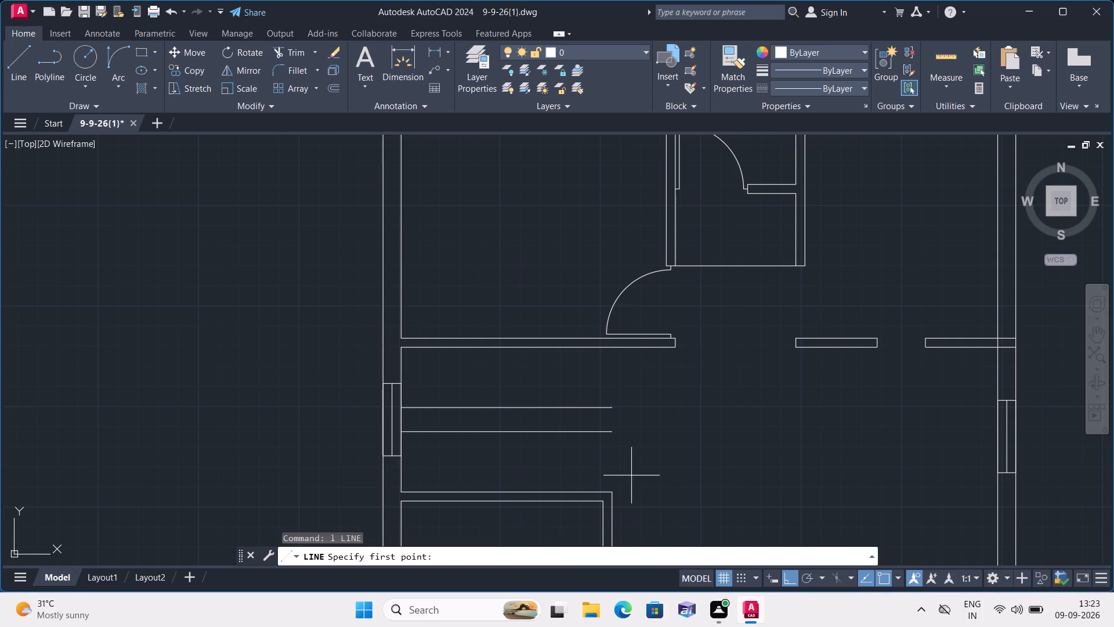
click(614, 495)
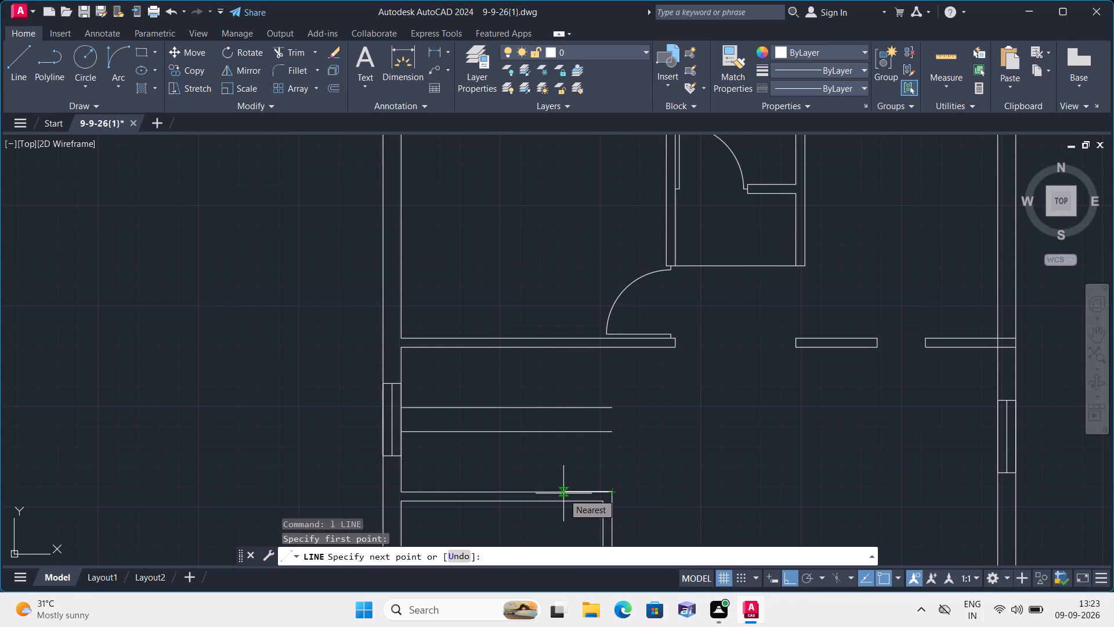
text(2')
key(space)
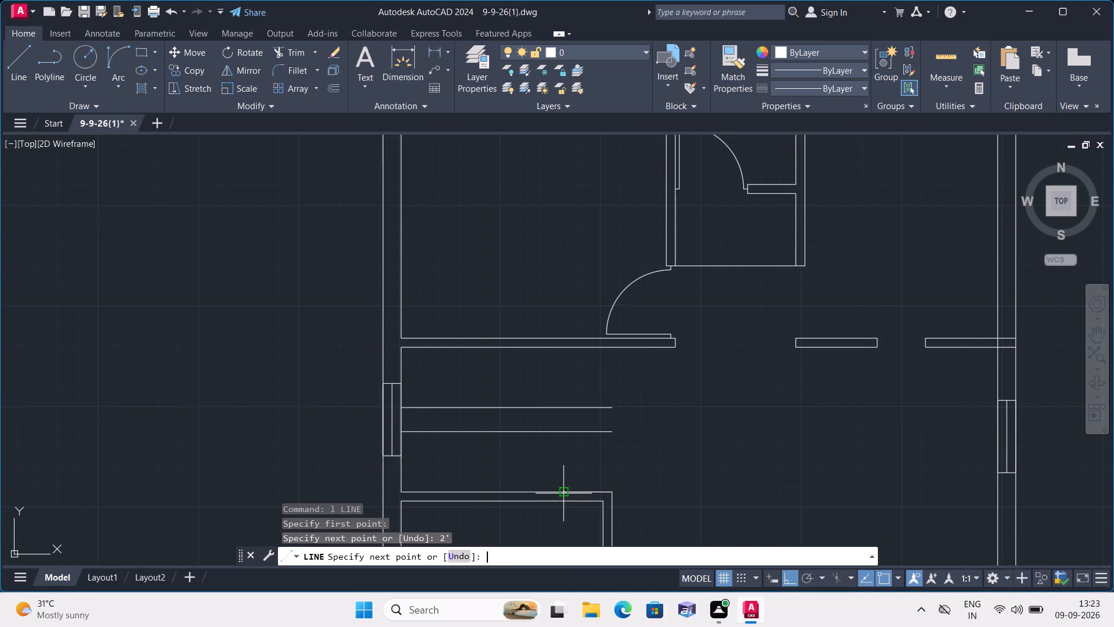
click(565, 350)
key(space)
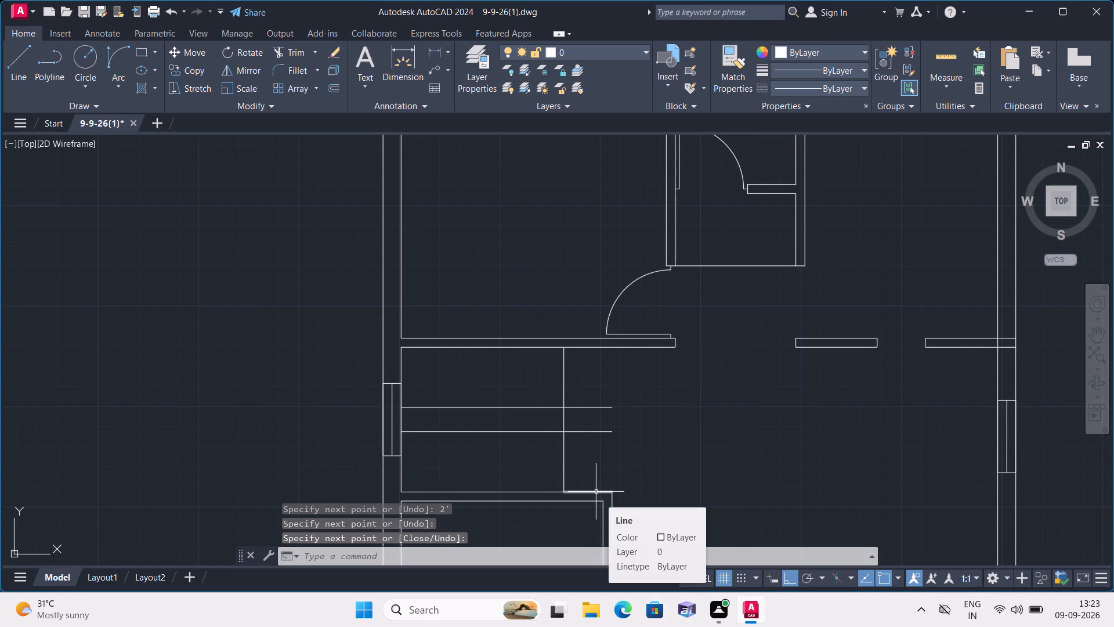
Erase the 2' horizontal helper segment on the south wall's north line.
click(596, 492)
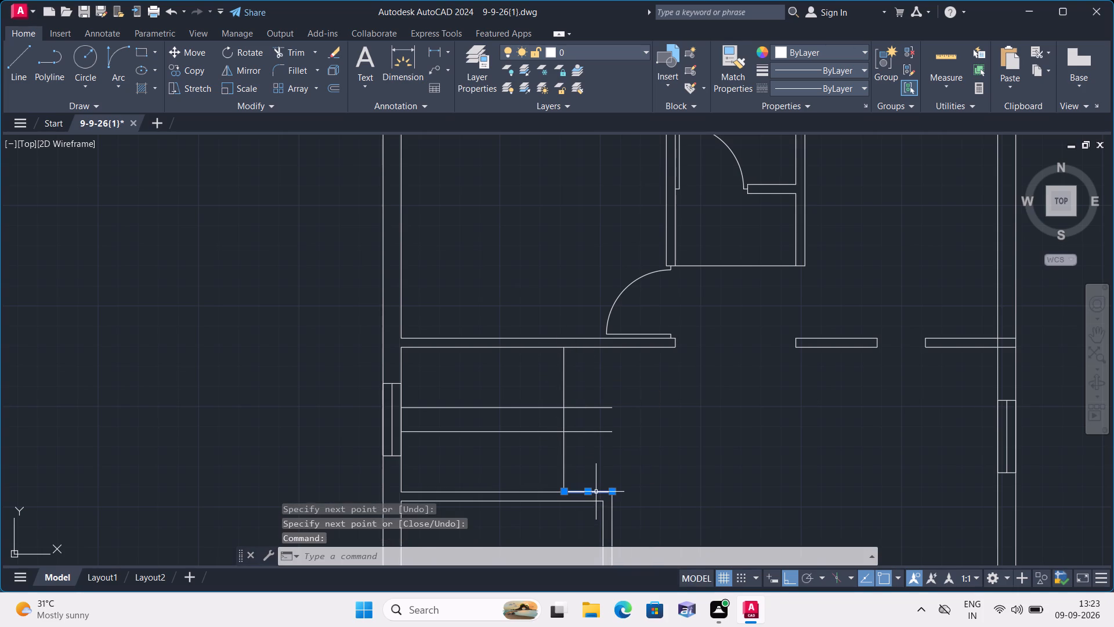
key(Delete)
Offset the new vertical line repeatedly westward at 10" spacing to add five more stair tread lines.
text(offs)
text(et 10")
key(space)
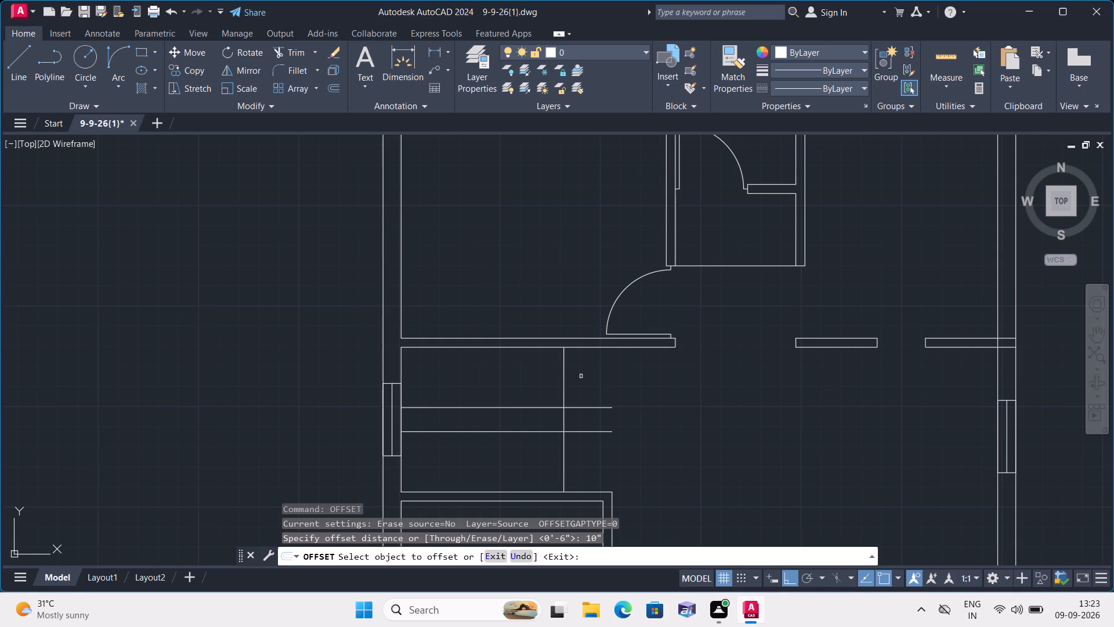
click(564, 380)
click(532, 384)
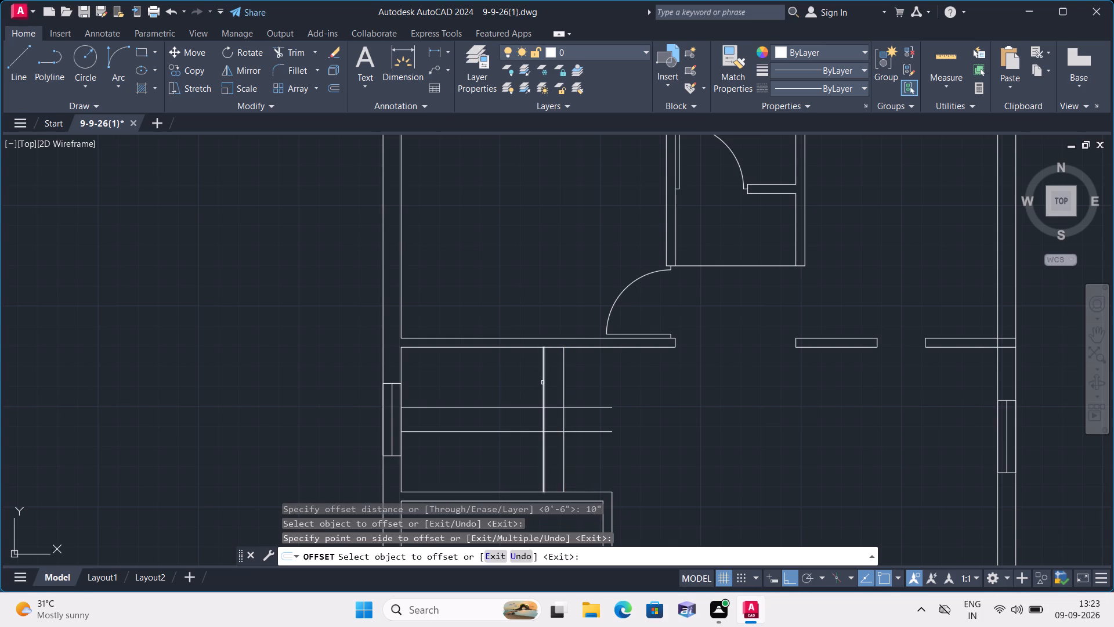
click(543, 384)
click(538, 381)
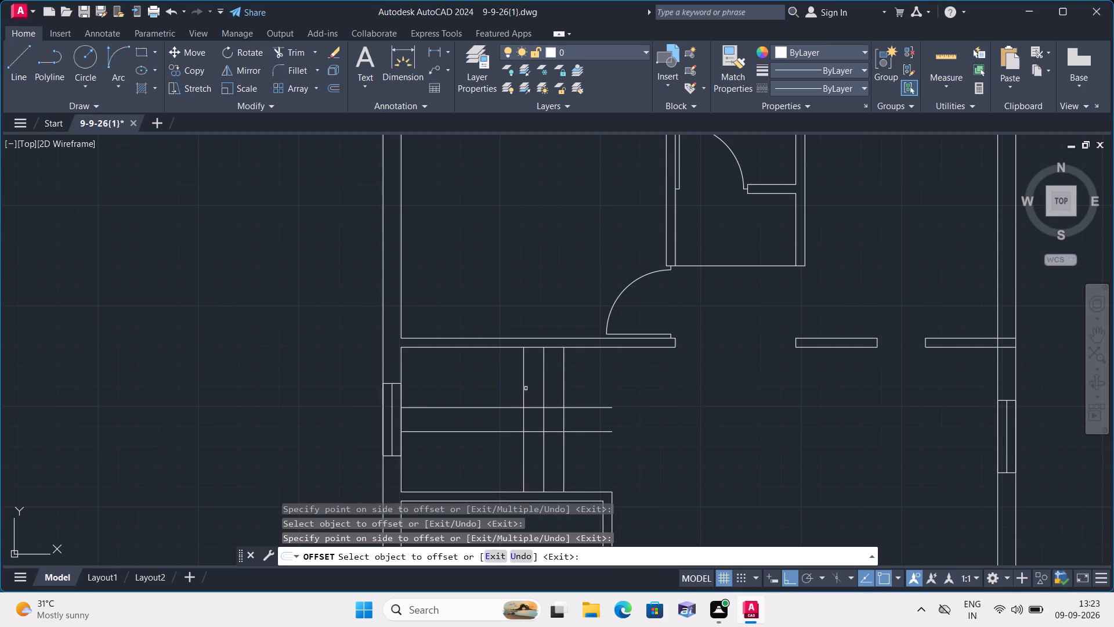
click(523, 387)
click(486, 386)
click(503, 392)
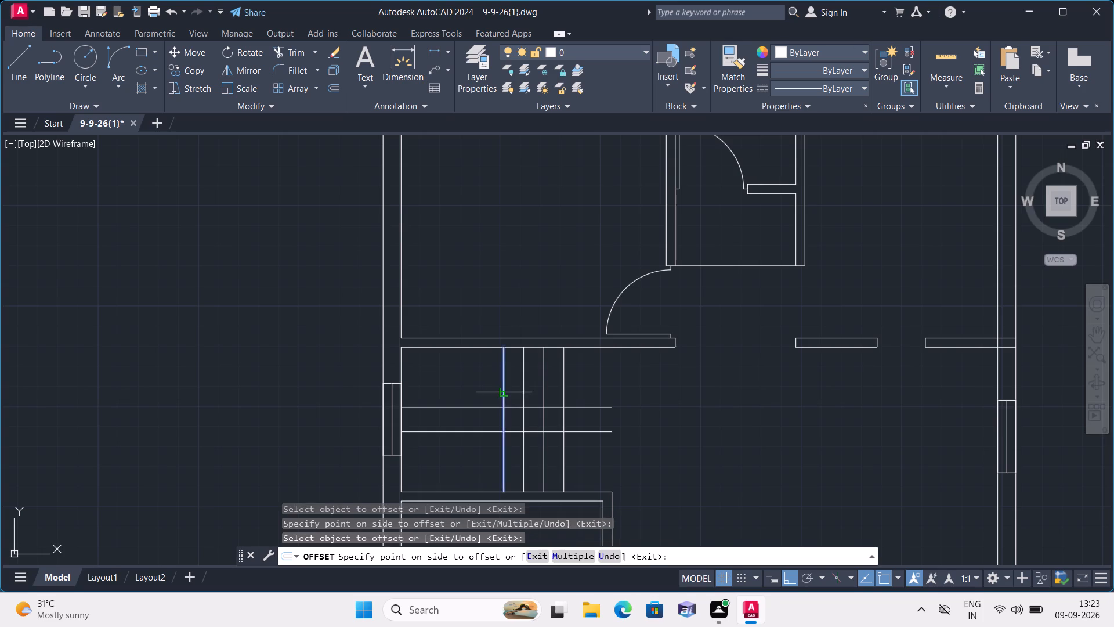
click(486, 390)
click(483, 392)
click(441, 391)
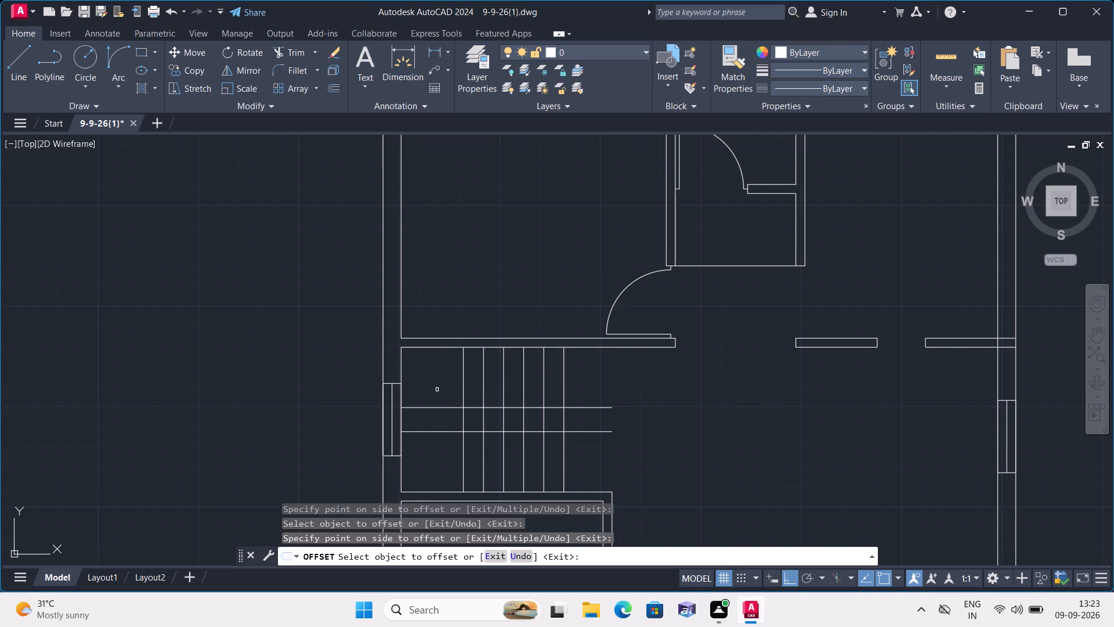
key(Escape)
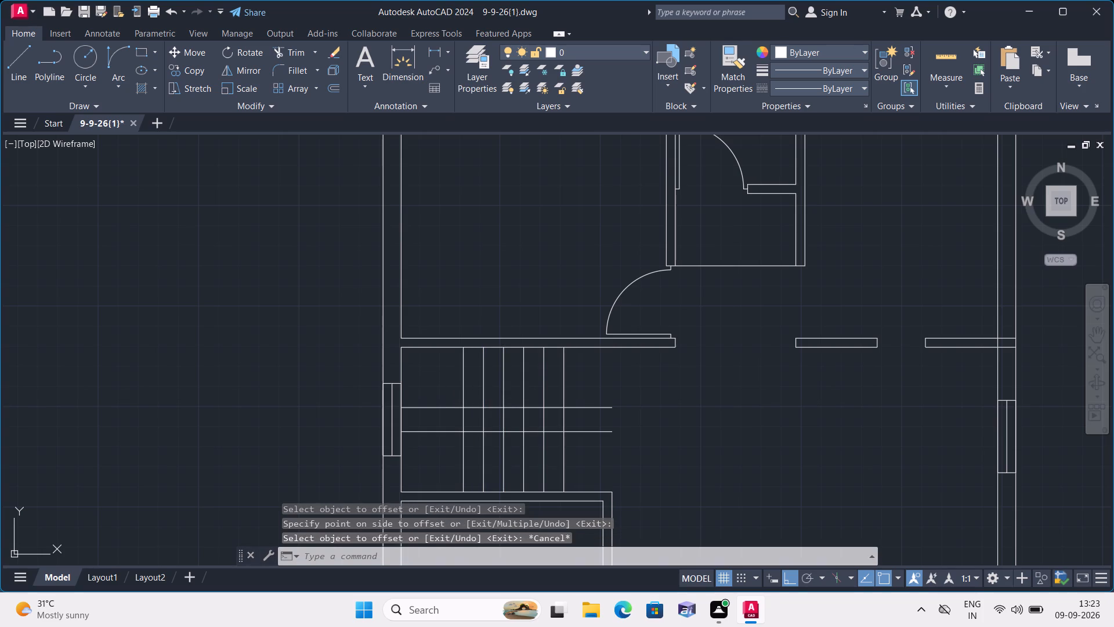
Trim the two horizontal stair lines where they extend east of the easternmost tread line.
text(tr)
key(i)
key(m)
key(space)
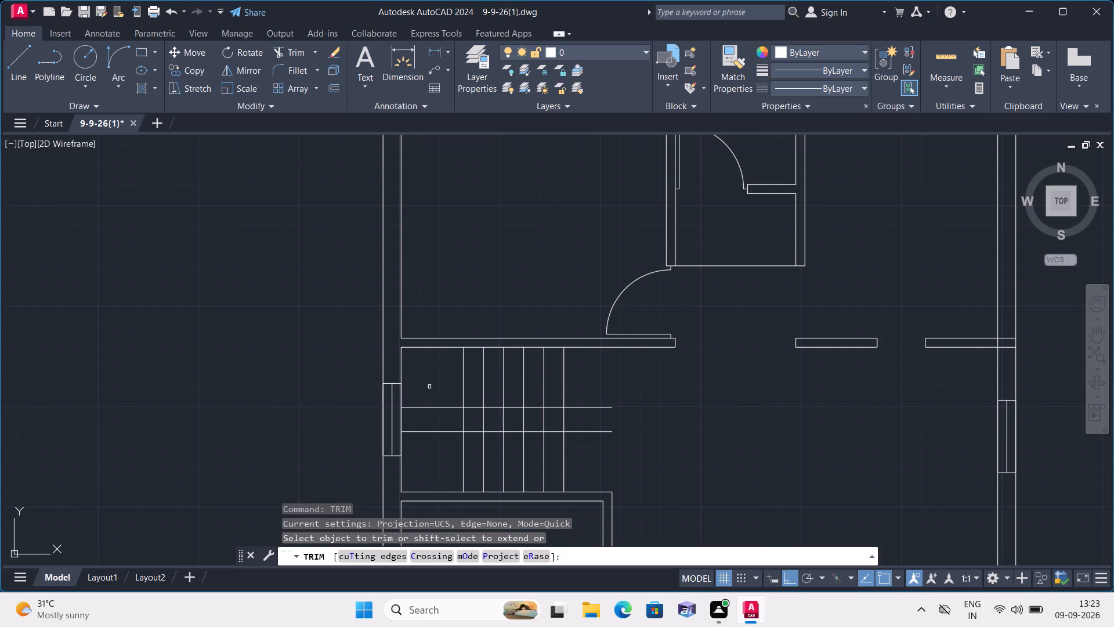
click(583, 445)
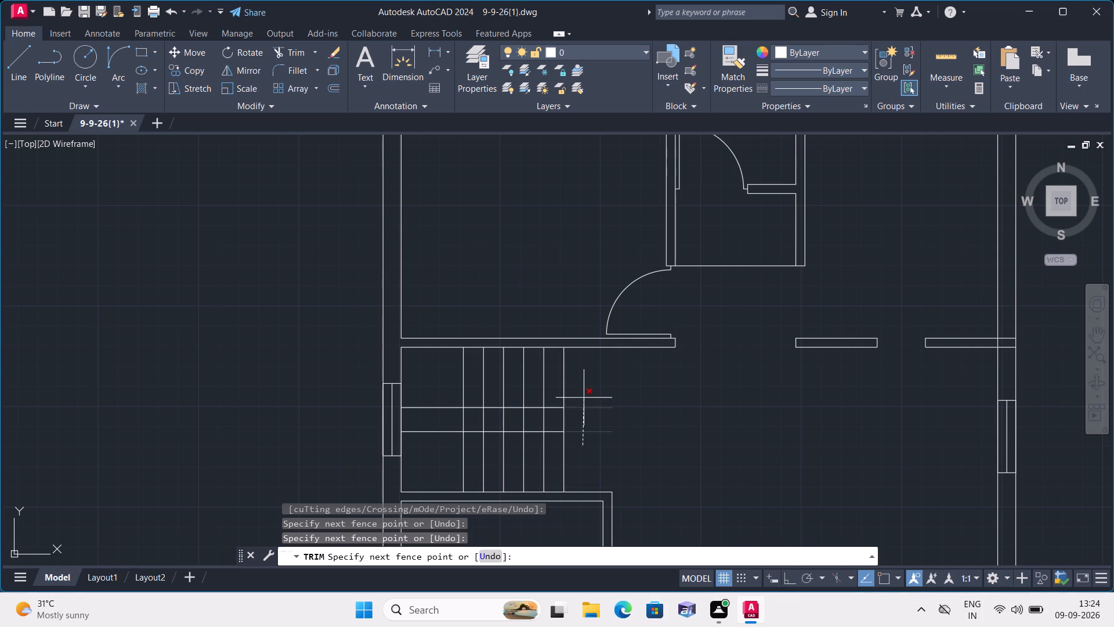
click(584, 397)
Trim the four intermediate tread lines between the two horizontal stair lines, leaving the easternmost and westernmost tread lines whole.
scroll(464, 426, up, 1)
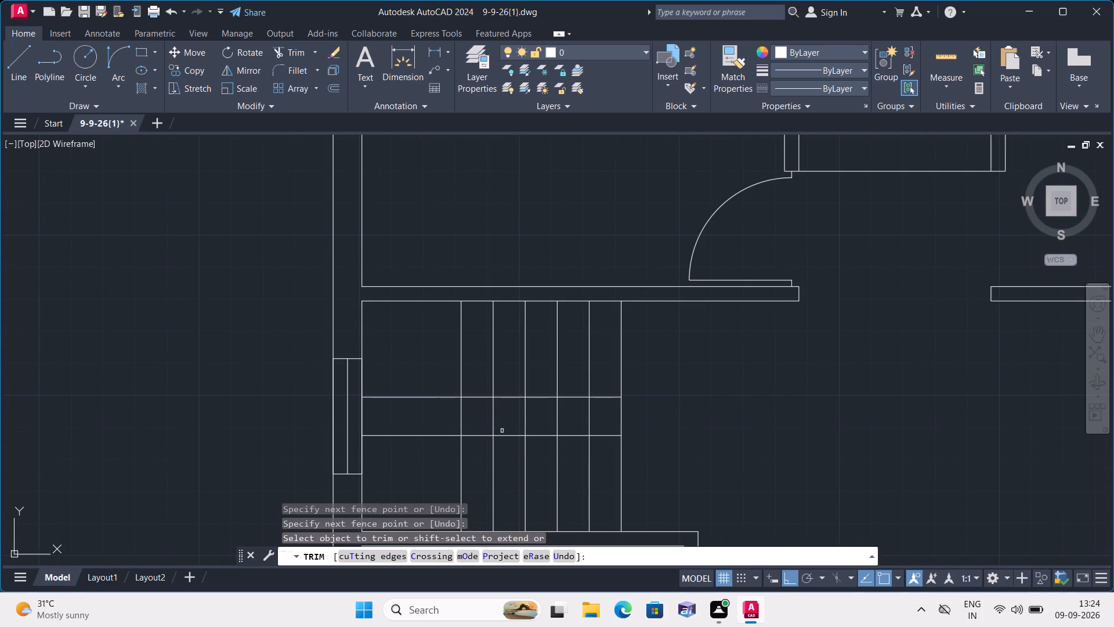
click(492, 415)
drag(516, 412, 529, 417)
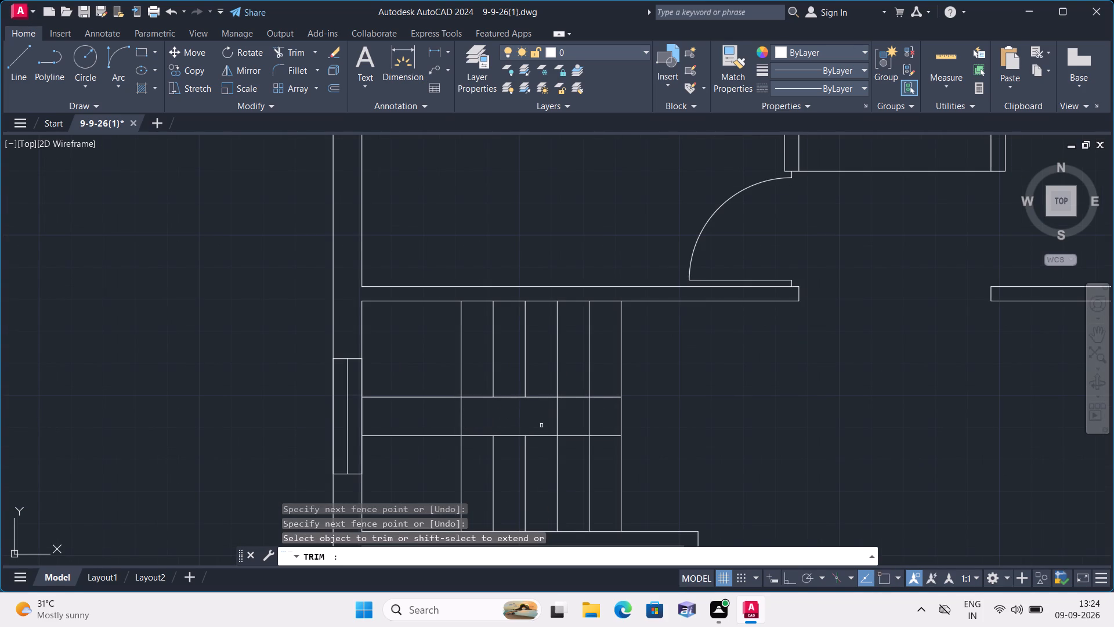
click(578, 421)
click(596, 420)
click(574, 418)
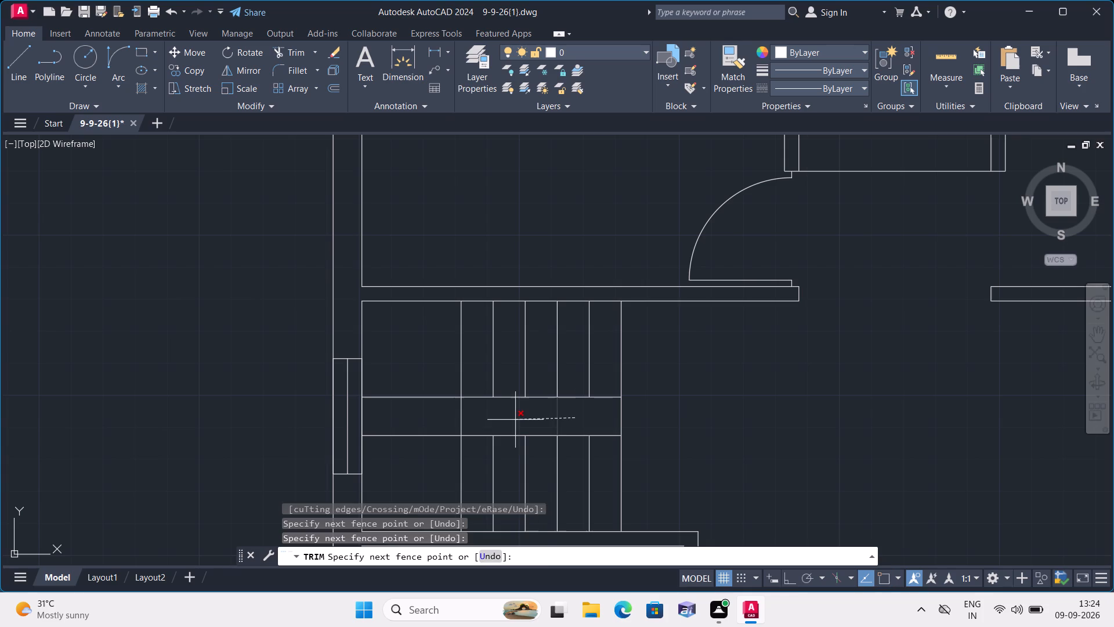
click(515, 419)
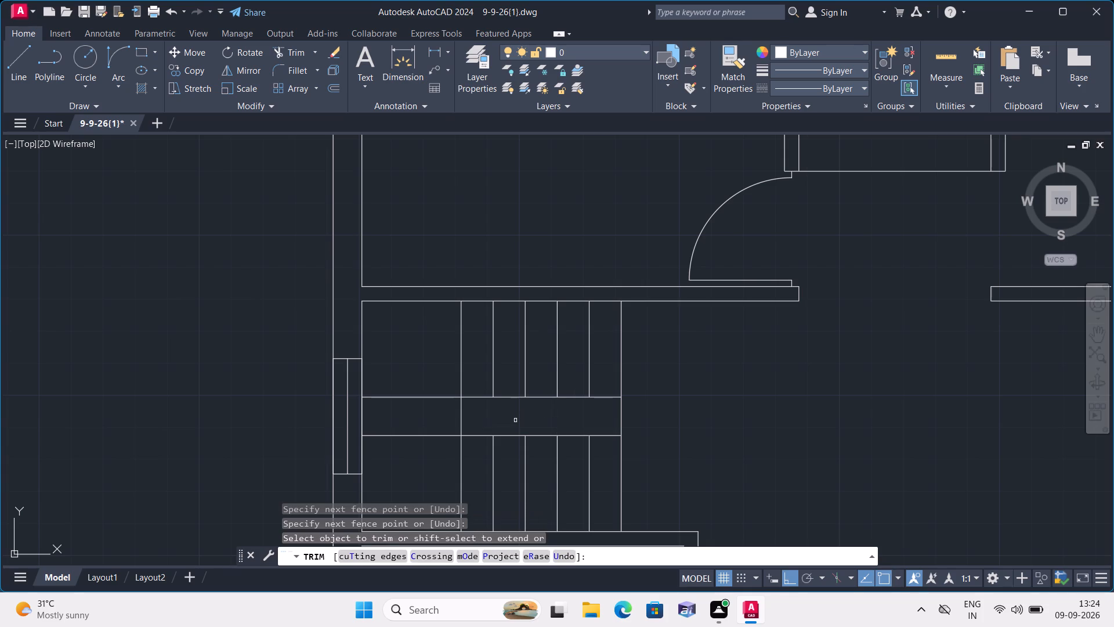
key(Escape)
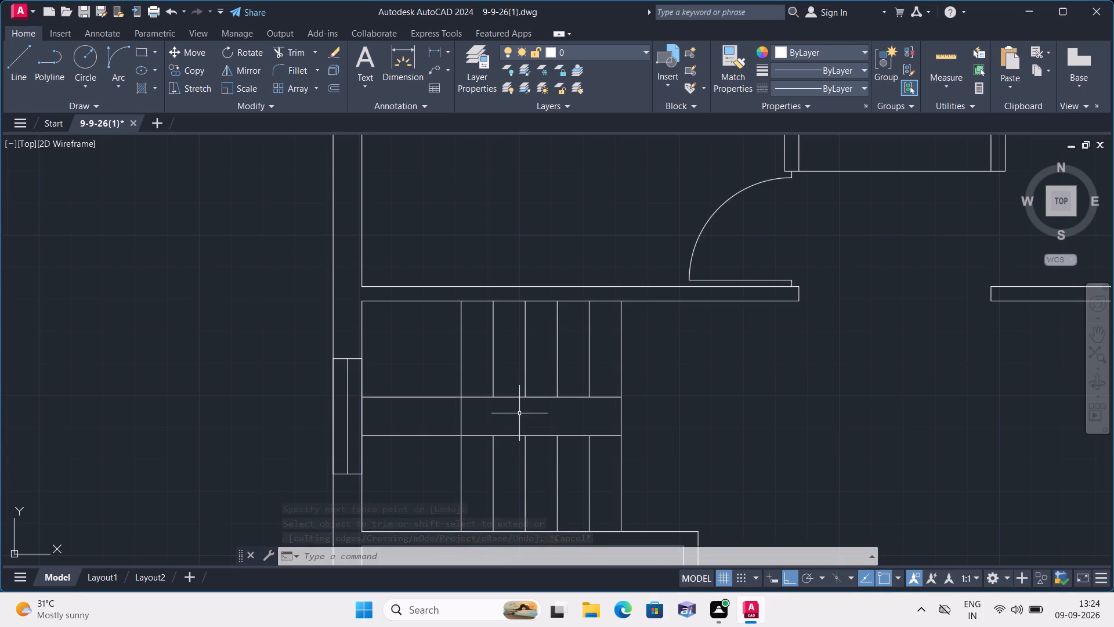
Offset both horizontal stair lines 1" inward, toward the gap between the two flights.
key(o)
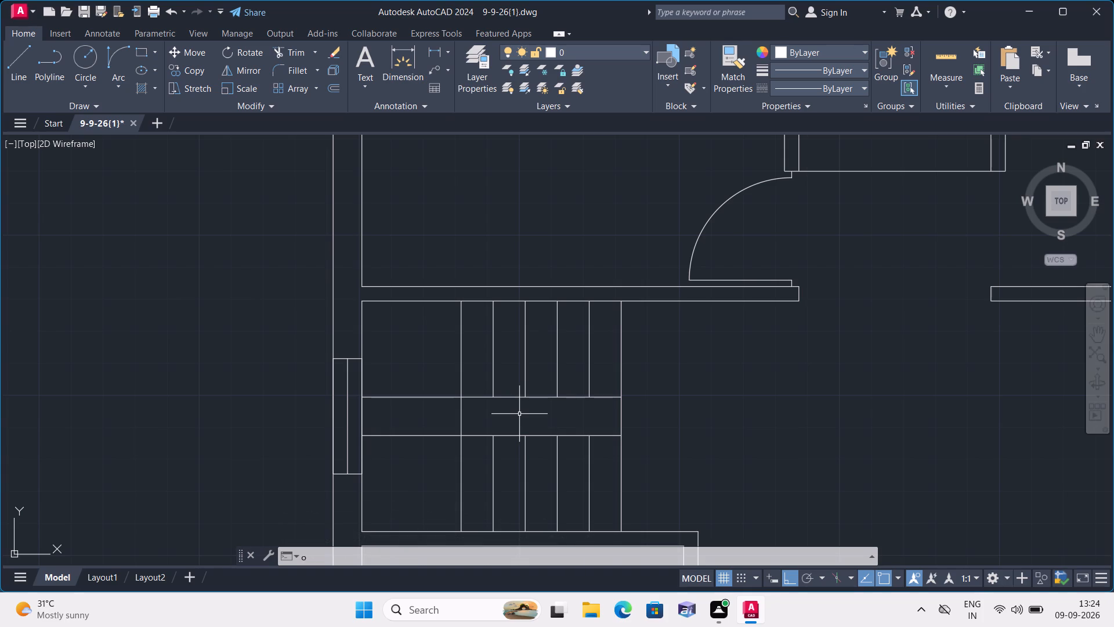
text(ffset 1)
key(shift+quotedbl)
key(space)
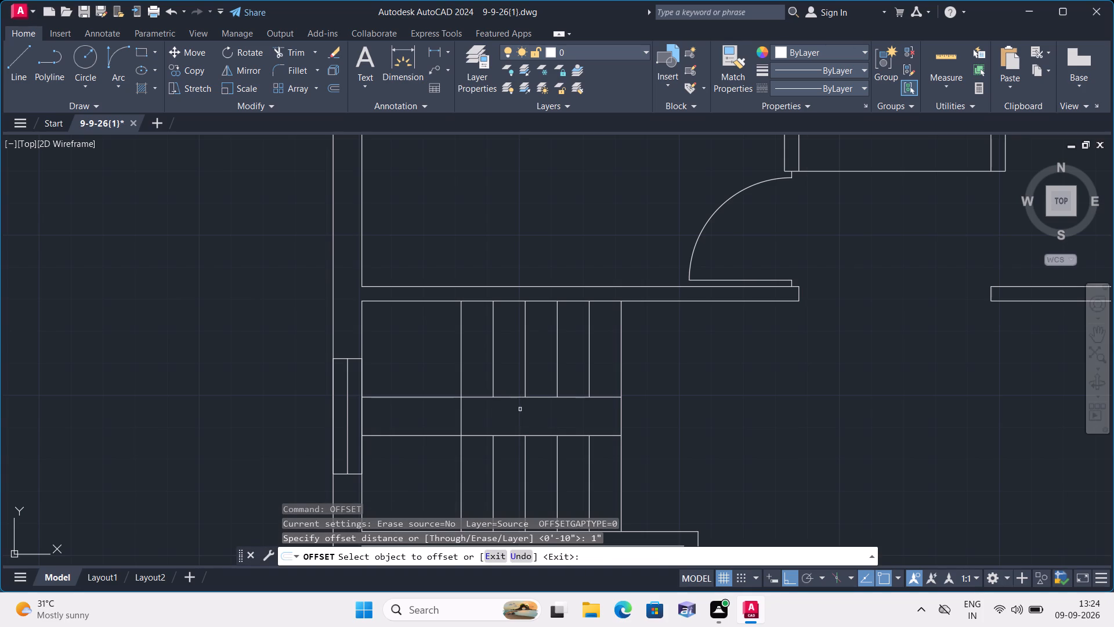
click(523, 398)
click(520, 418)
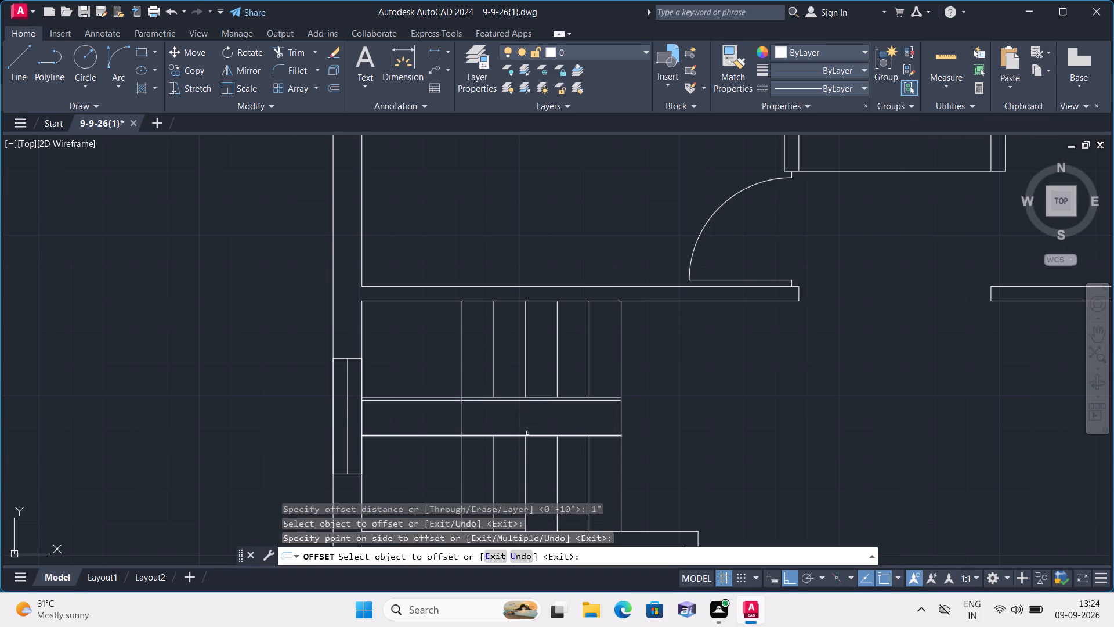
click(527, 433)
click(530, 436)
click(527, 414)
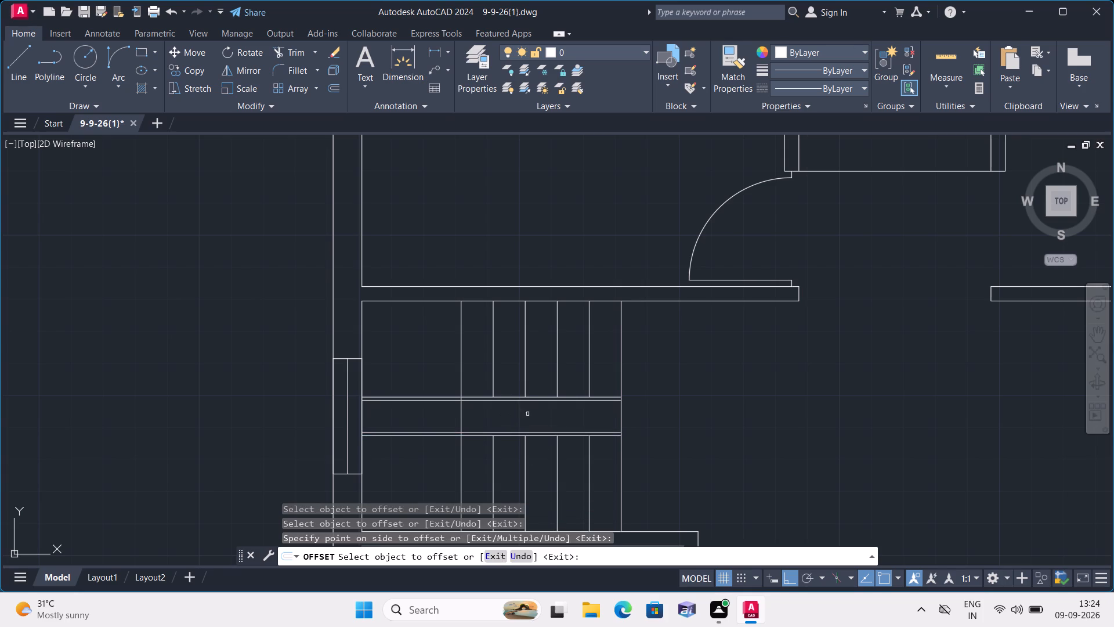
Offset the easternmost and westernmost tread lines 1" inward, toward the middle of the staircase.
click(622, 418)
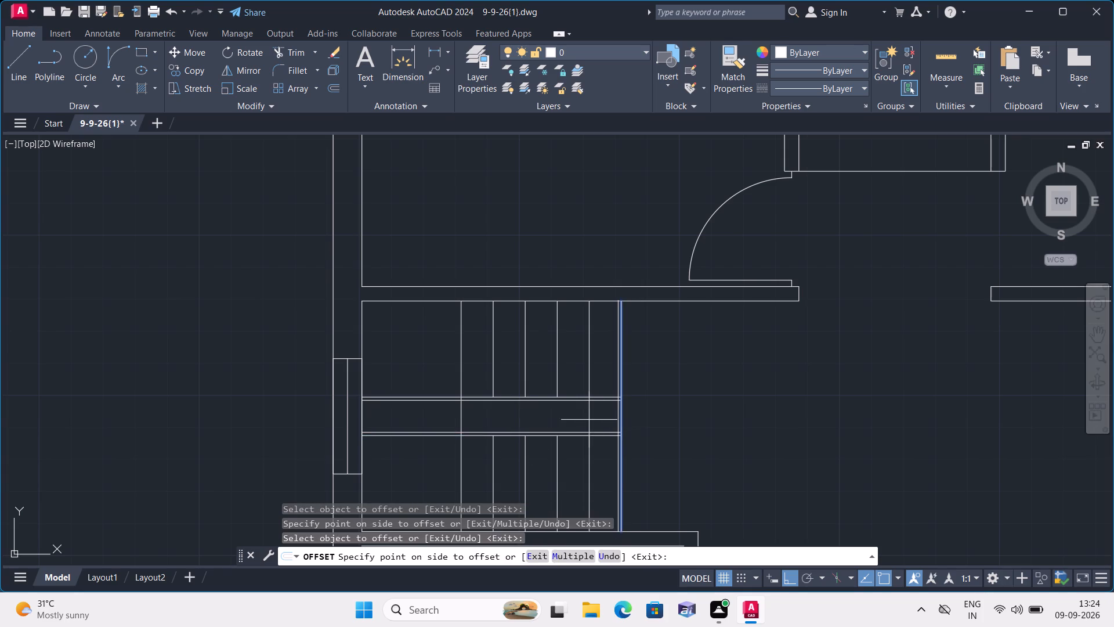
click(589, 418)
click(461, 424)
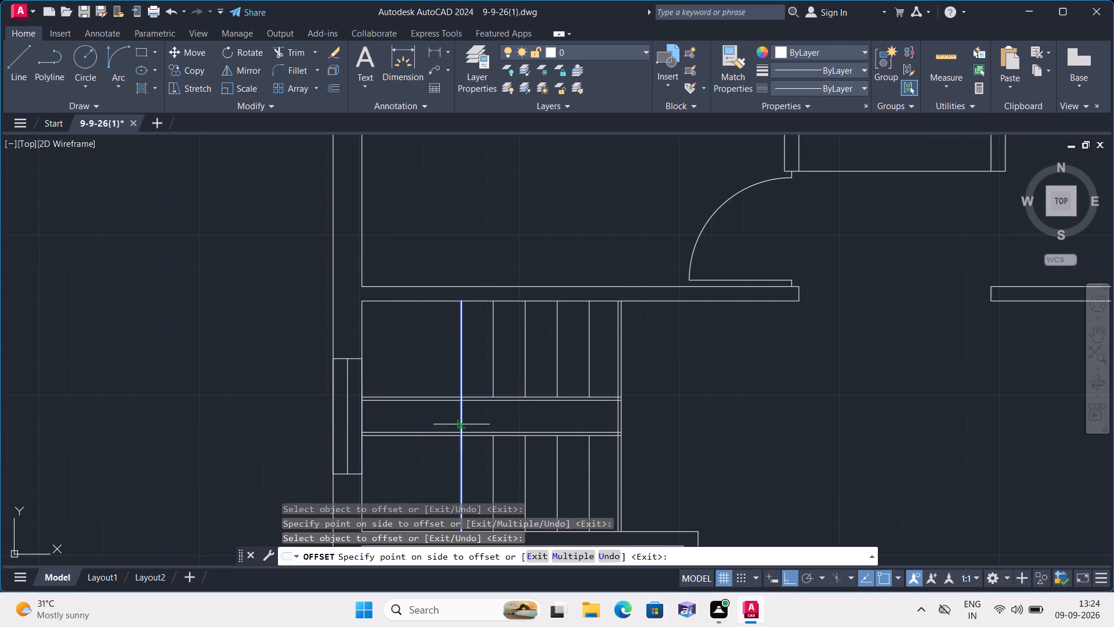
click(495, 423)
key(Escape)
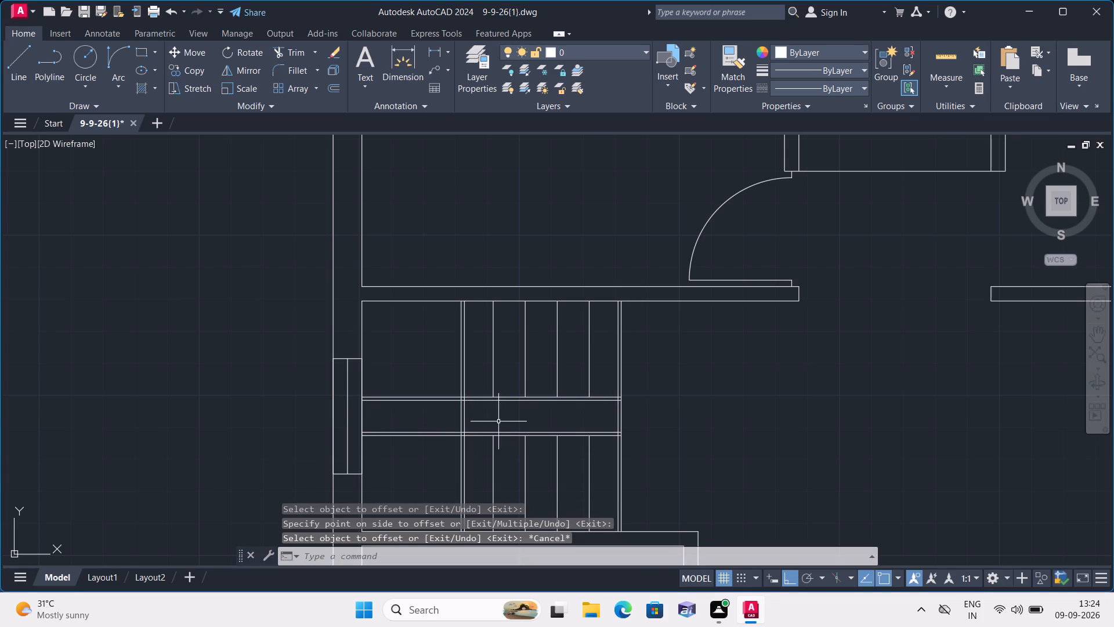
Trim the western inner offset line outside the gap between flights, and the inner horizontal lines west of the westernmost tread line.
text(trim)
key(space)
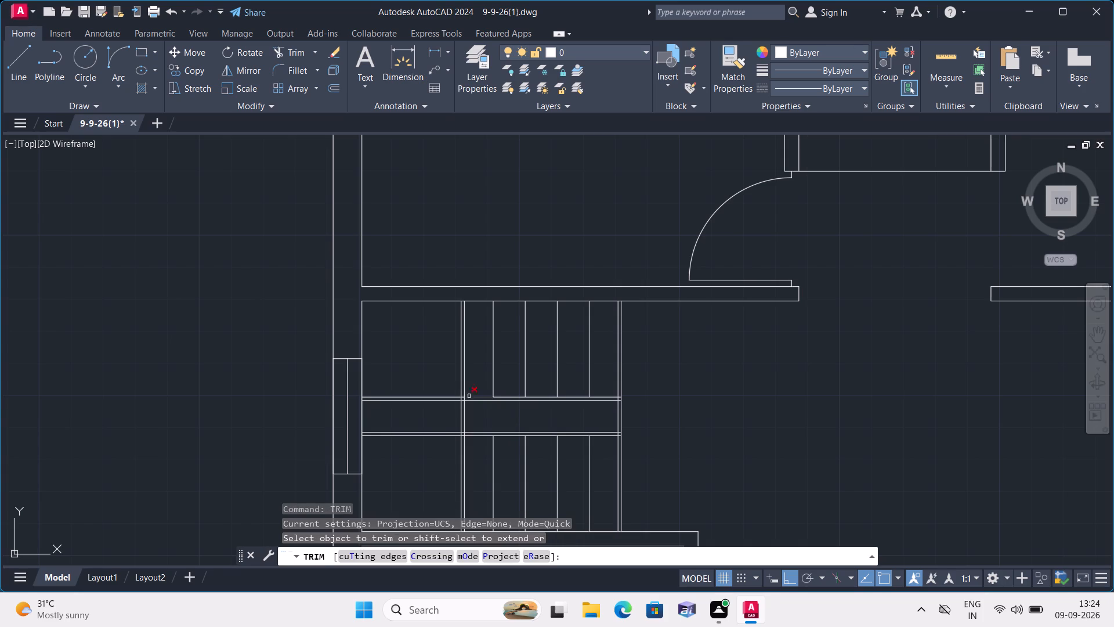
scroll(464, 391, up, 1)
click(464, 389)
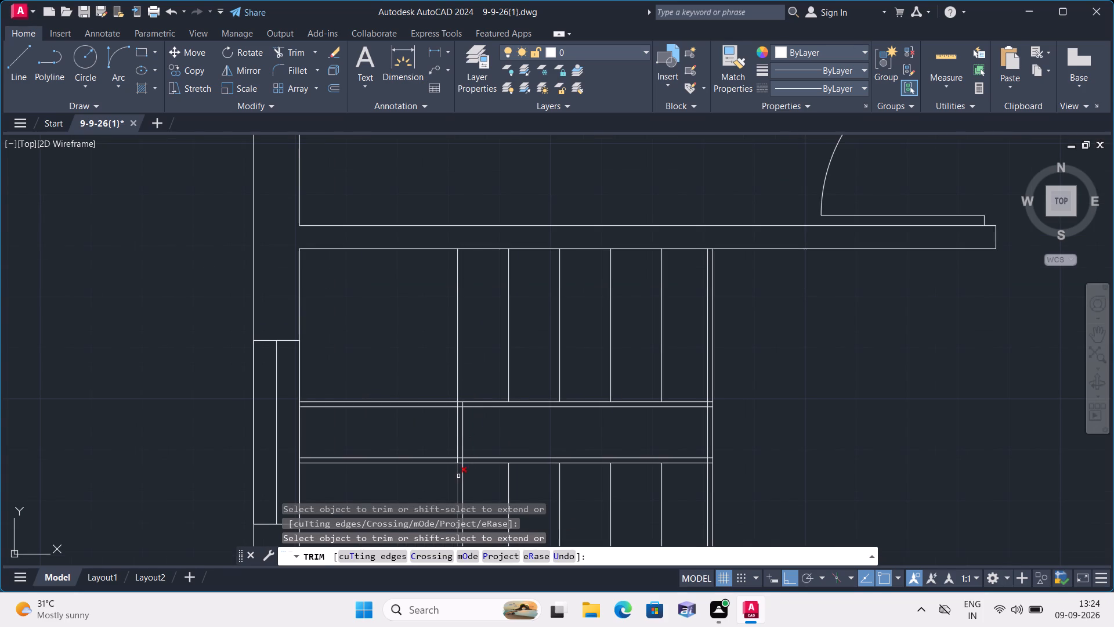
click(461, 479)
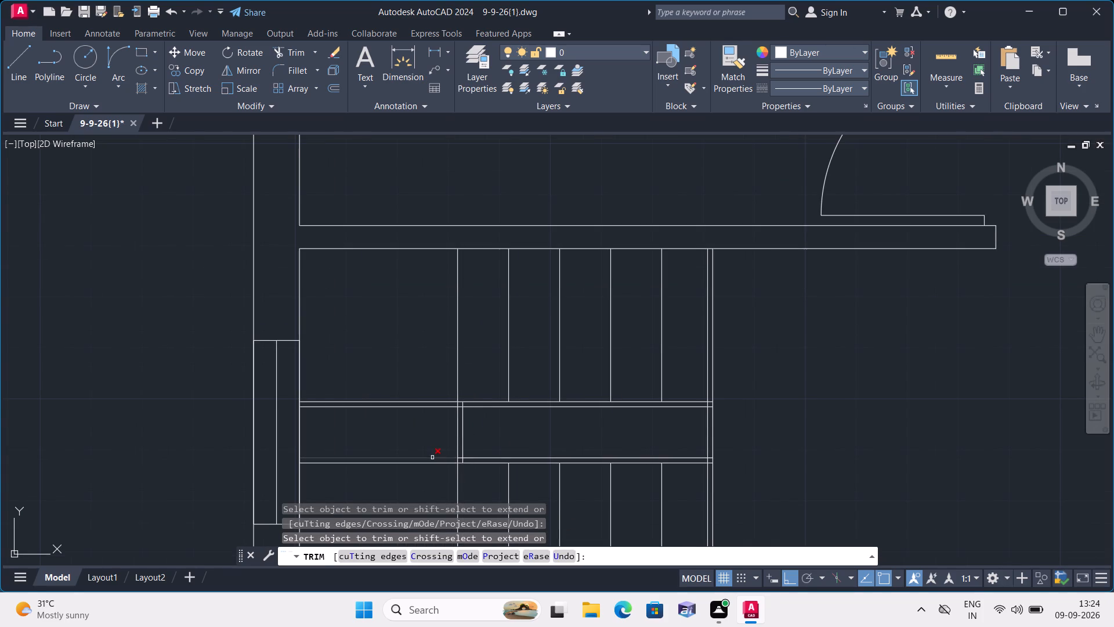
click(432, 456)
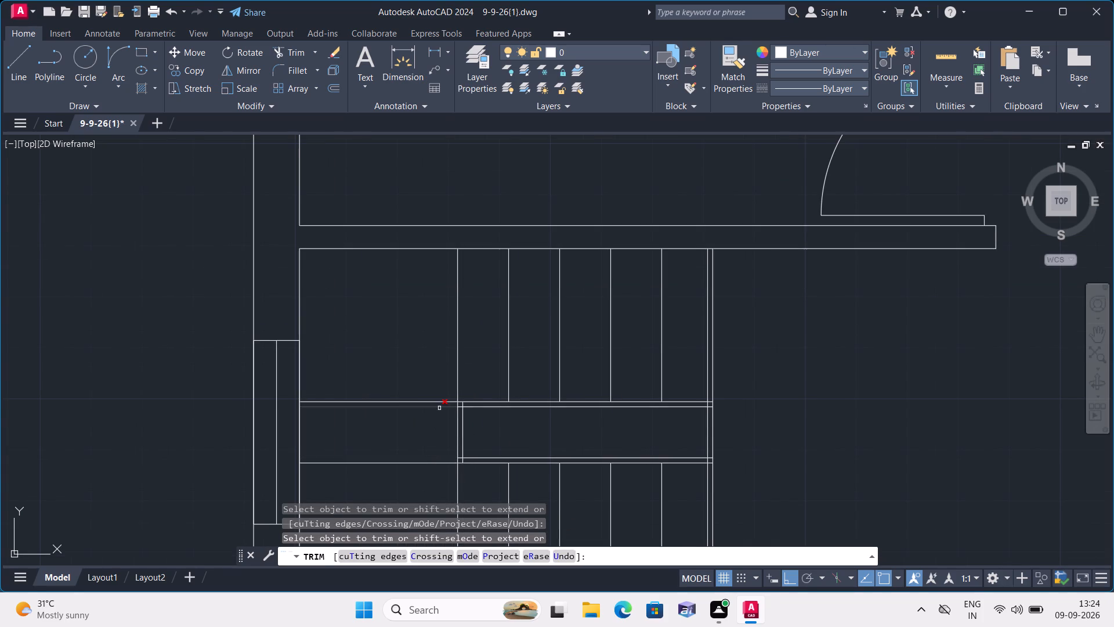
click(439, 408)
Trim the eastern inner offset line across both flights and clear the overshooting stubs at the gap's two eastern inner corners.
click(707, 472)
scroll(635, 314, down, 1)
scroll(679, 362, up, 3)
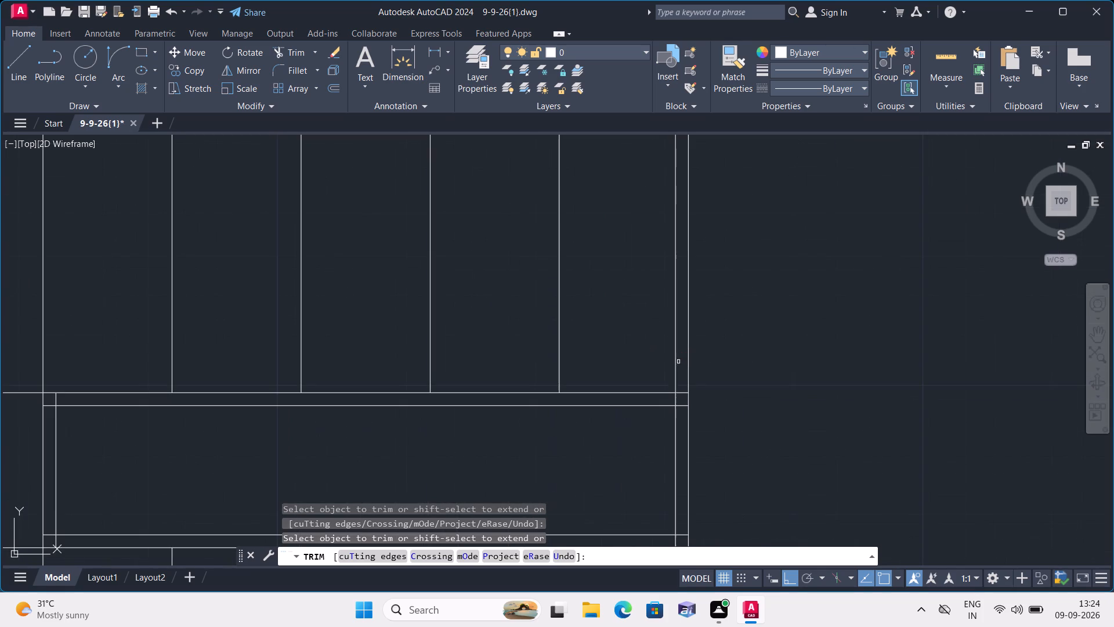
click(678, 360)
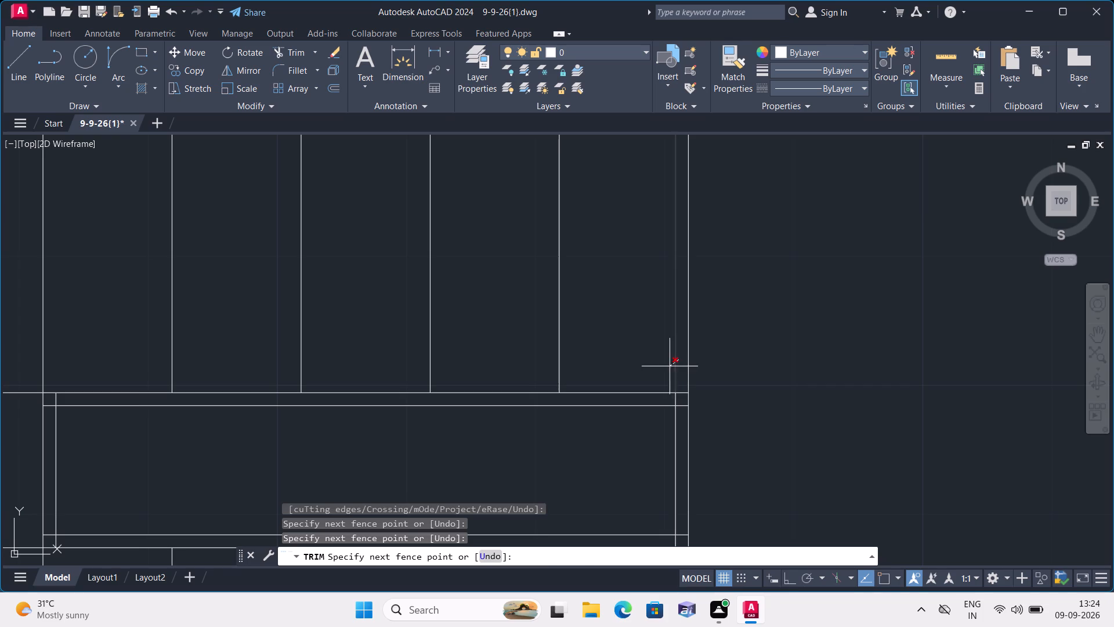
click(670, 366)
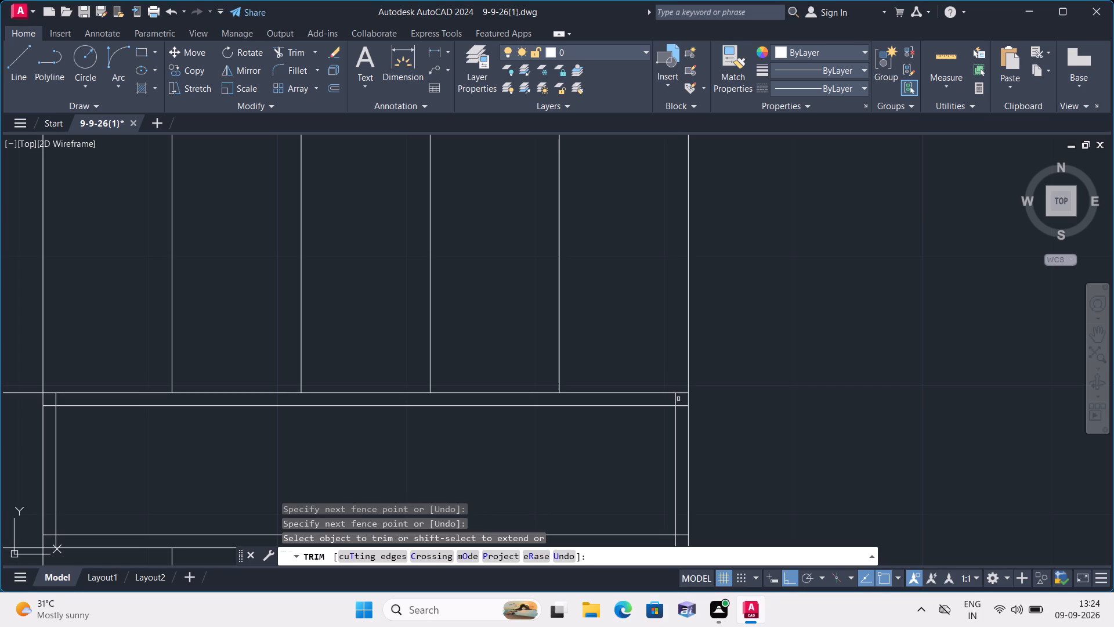
click(674, 399)
scroll(675, 402, down, 1)
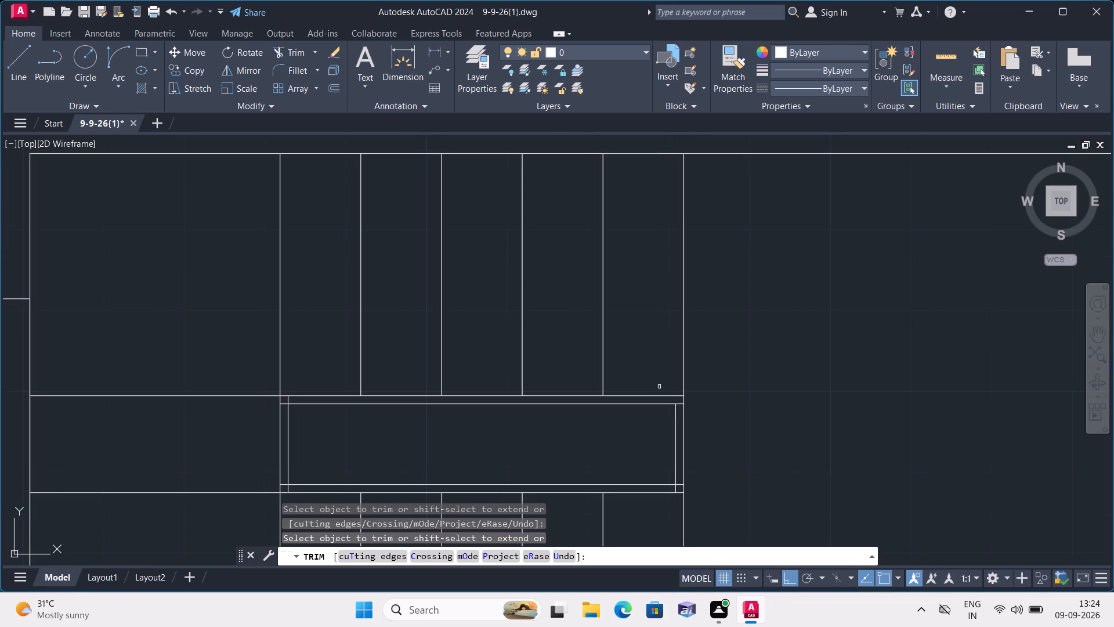
scroll(670, 487, up, 2)
click(679, 491)
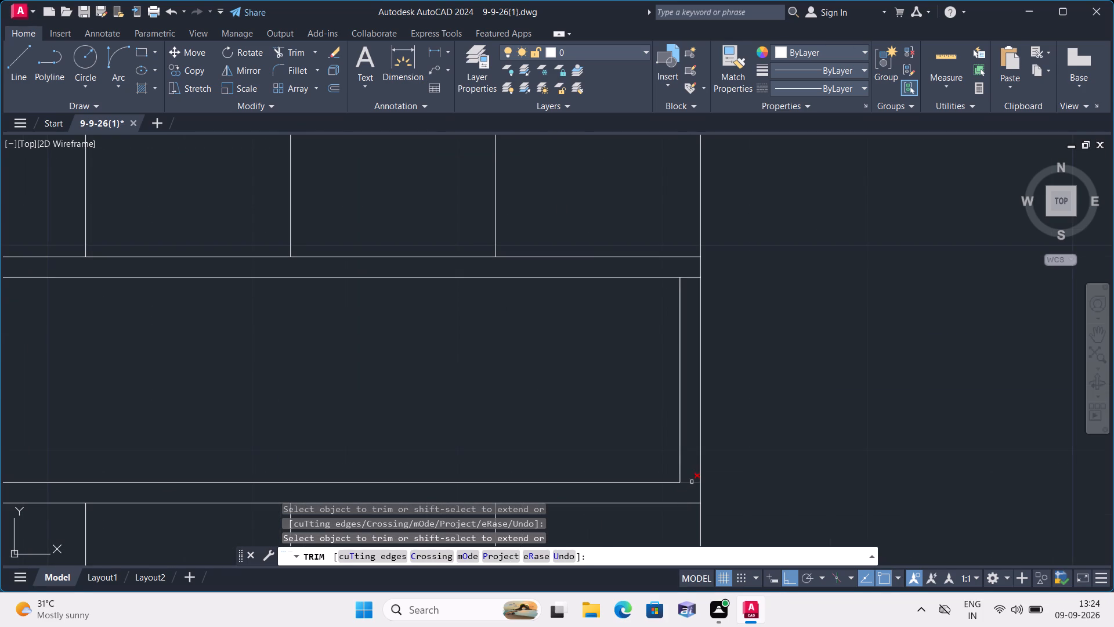
click(692, 483)
scroll(560, 280, down, 1)
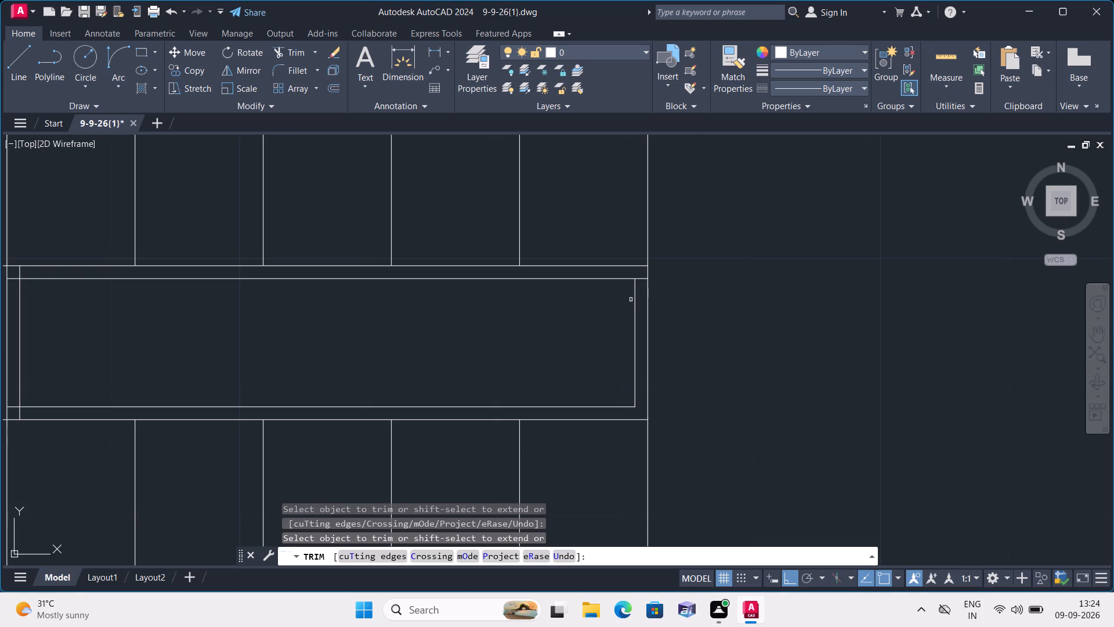
scroll(46, 67, down, 1)
click(643, 280)
Trim the overshooting stubs at the two western inner corners, leaving a clean inner rectangle between the flights.
scroll(499, 308, down, 2)
middle_drag(444, 334, 571, 326)
scroll(362, 336, up, 3)
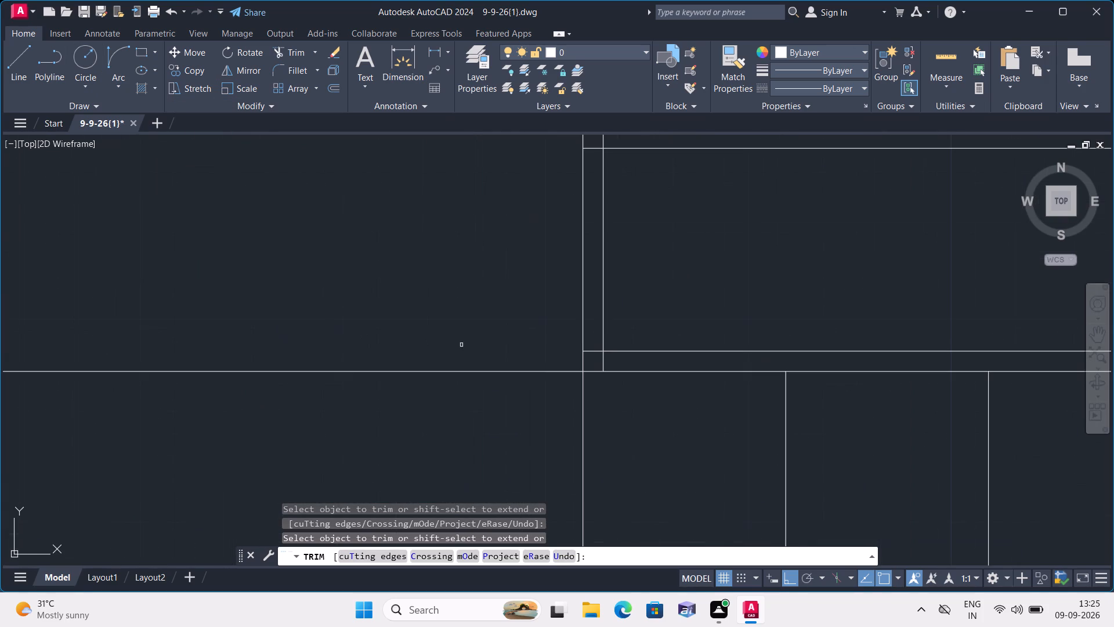
click(593, 349)
click(601, 361)
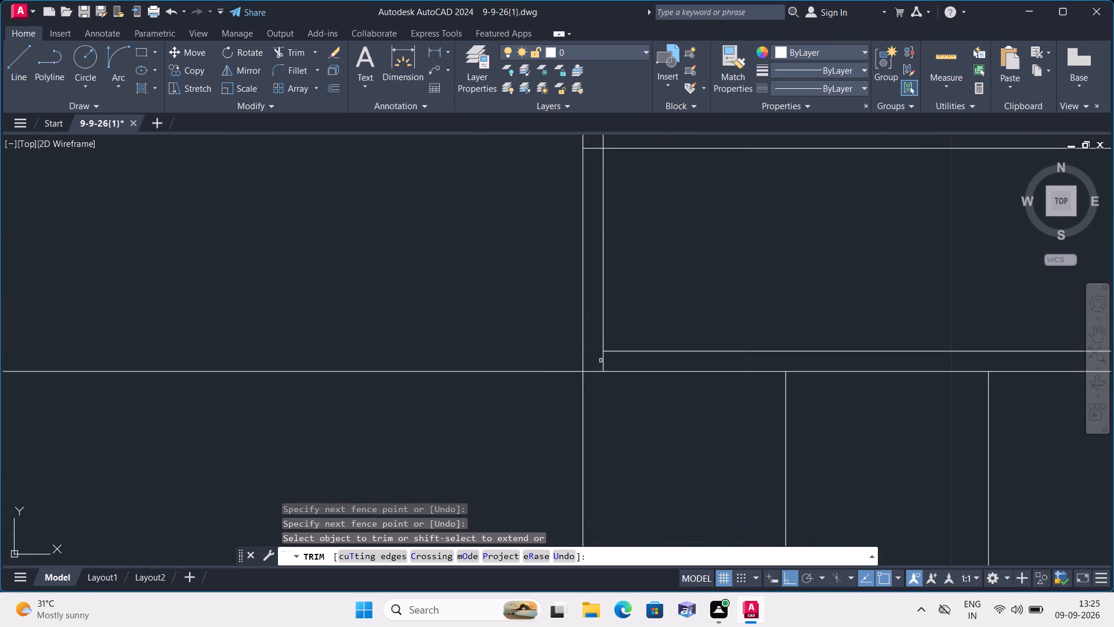
click(605, 362)
middle_drag(609, 170, 613, 212)
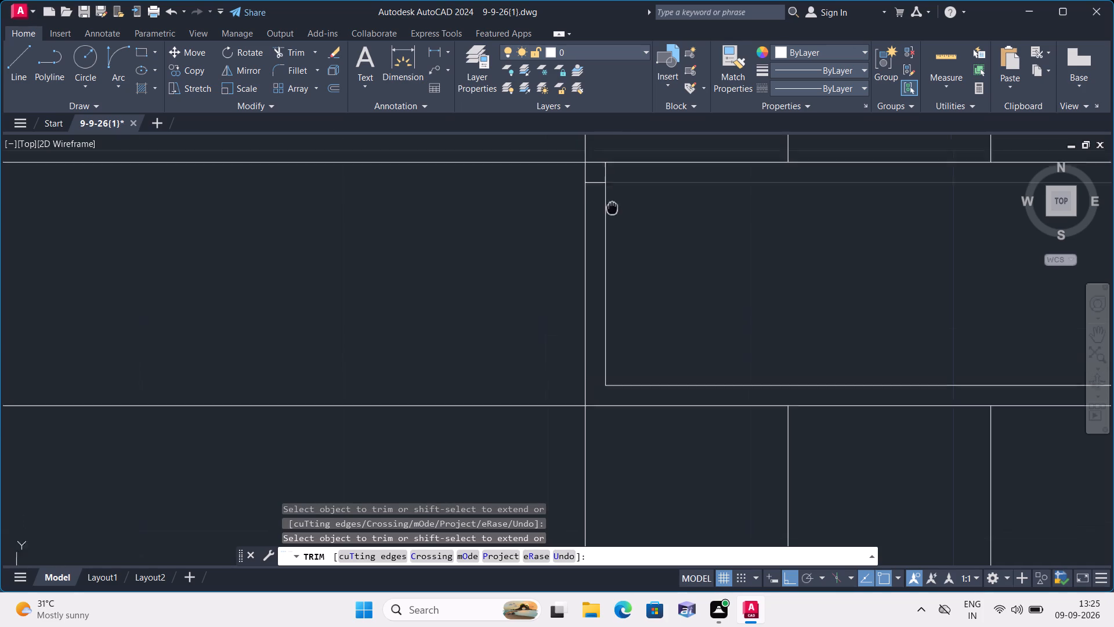
middle_drag(613, 212, 619, 244)
click(602, 225)
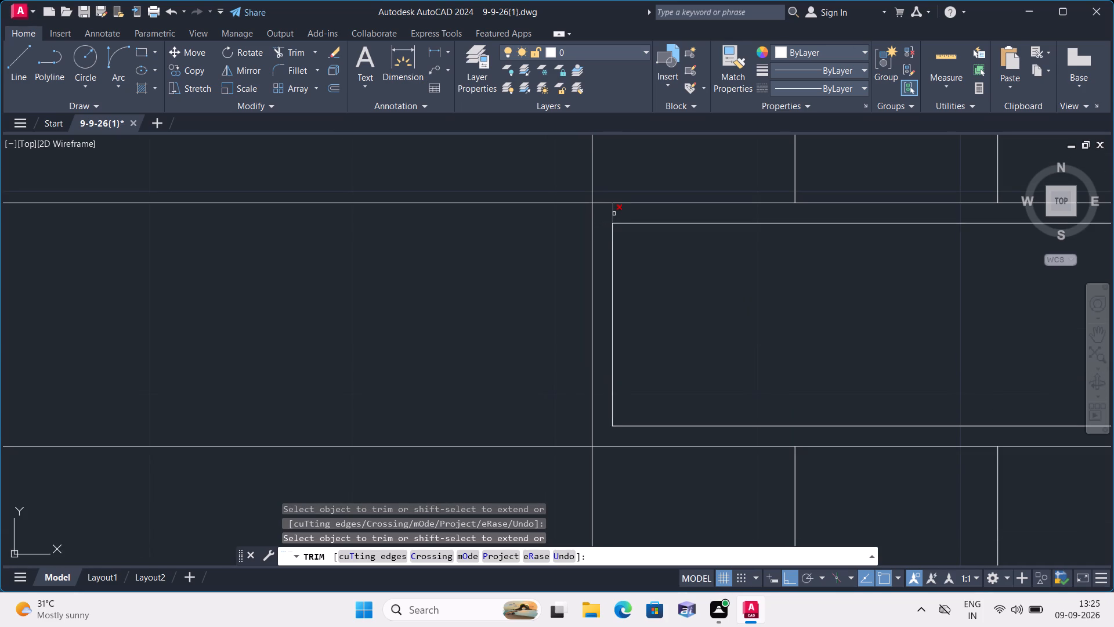
click(614, 214)
scroll(621, 219, down, 2)
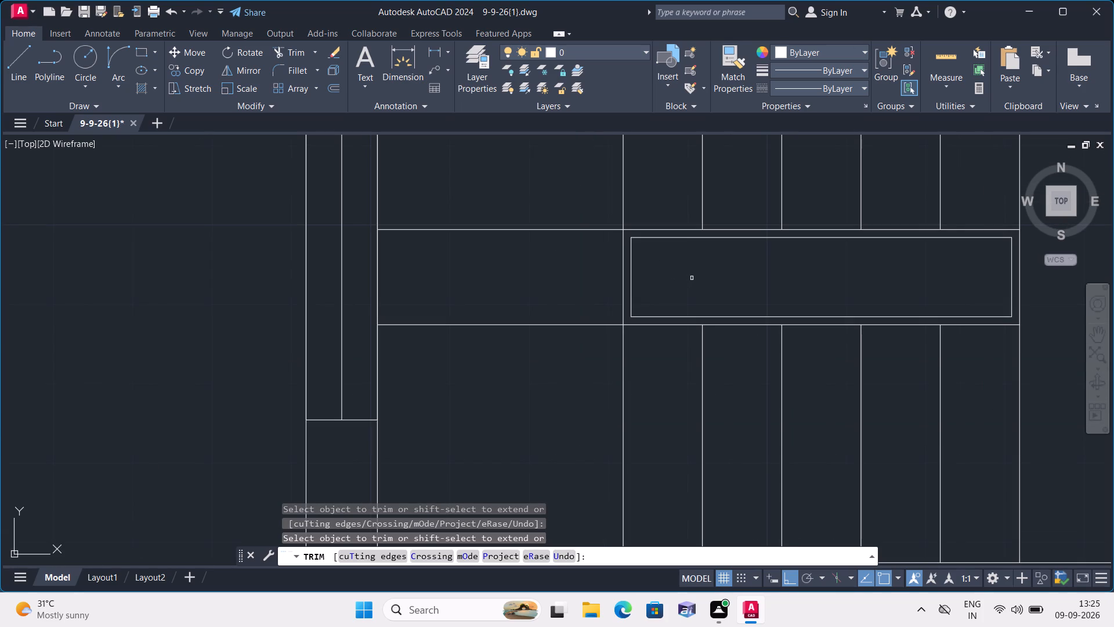
key(Escape)
Draw the stair direction line from the easternmost tread line about 5'-3" west, 3'-1" south, and east to the third tread line from the west.
middle_drag(692, 278, 661, 301)
scroll(692, 278, down, 1)
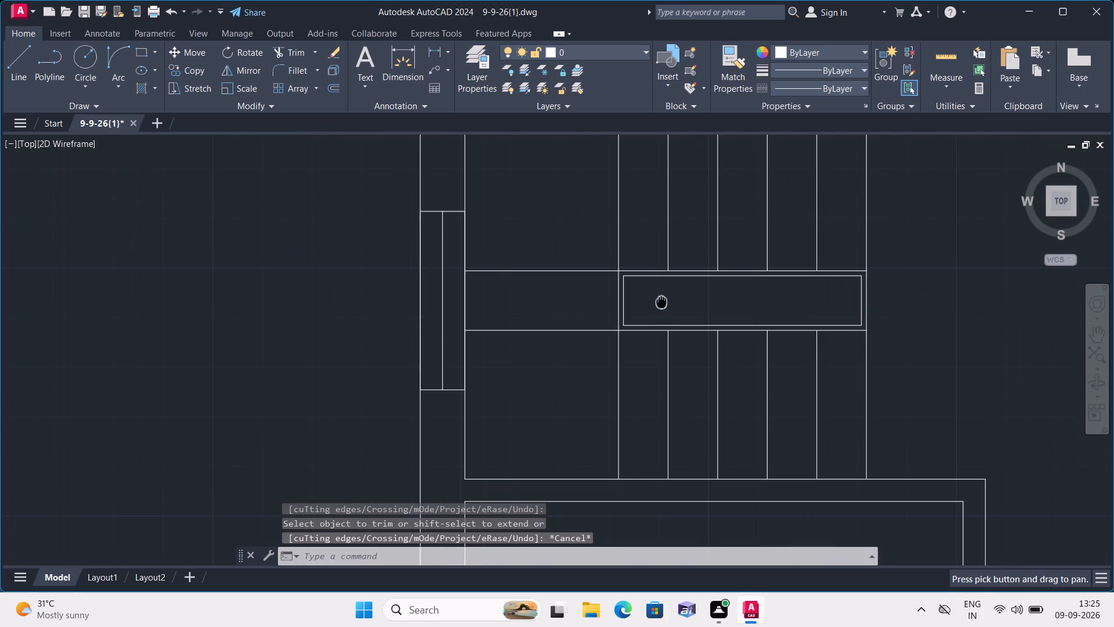
text(l)
key(space)
scroll(865, 167, down, 1)
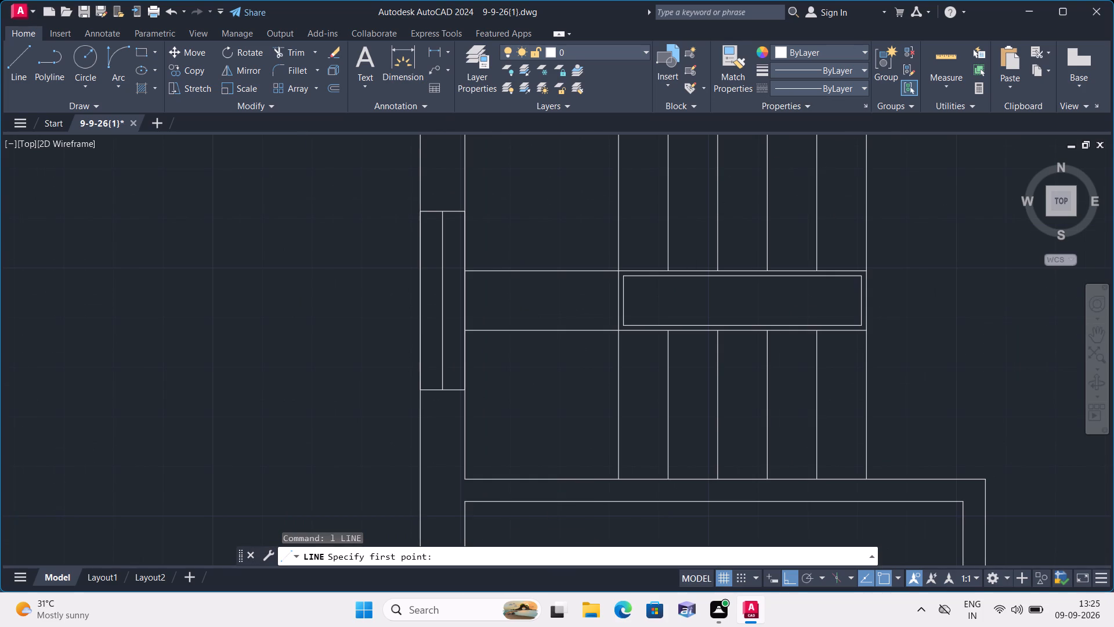
middle_drag(860, 190, 852, 237)
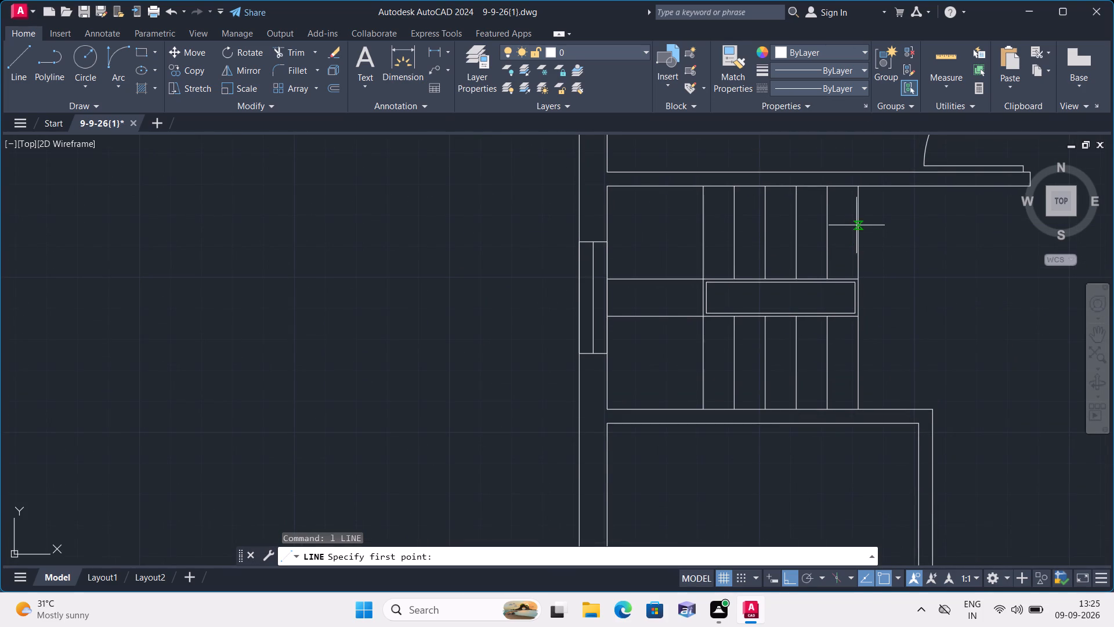
click(859, 237)
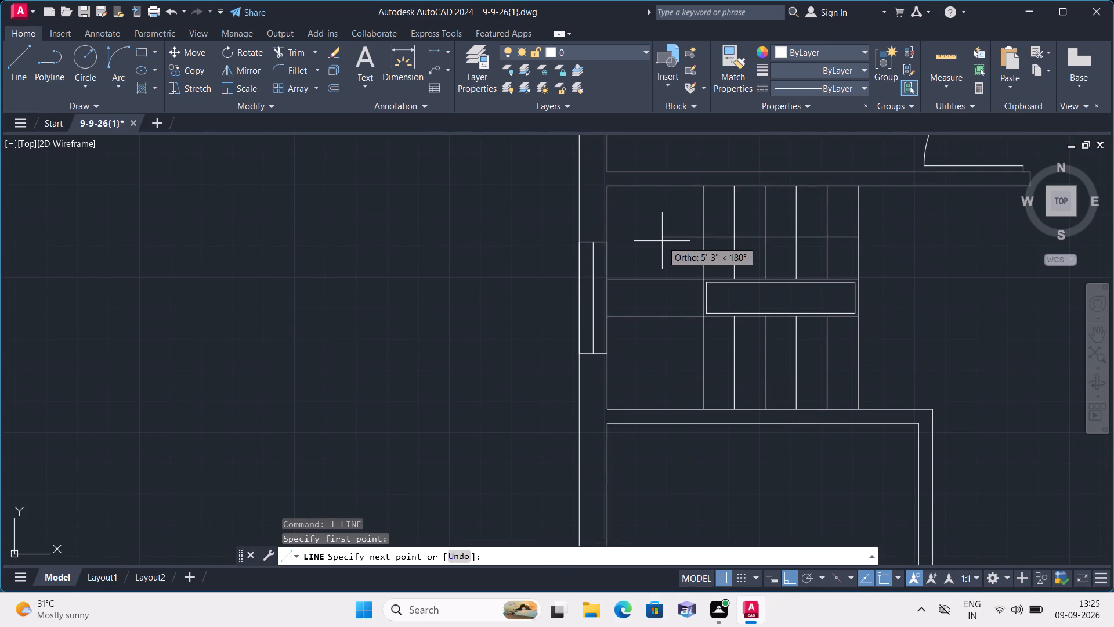
click(662, 241)
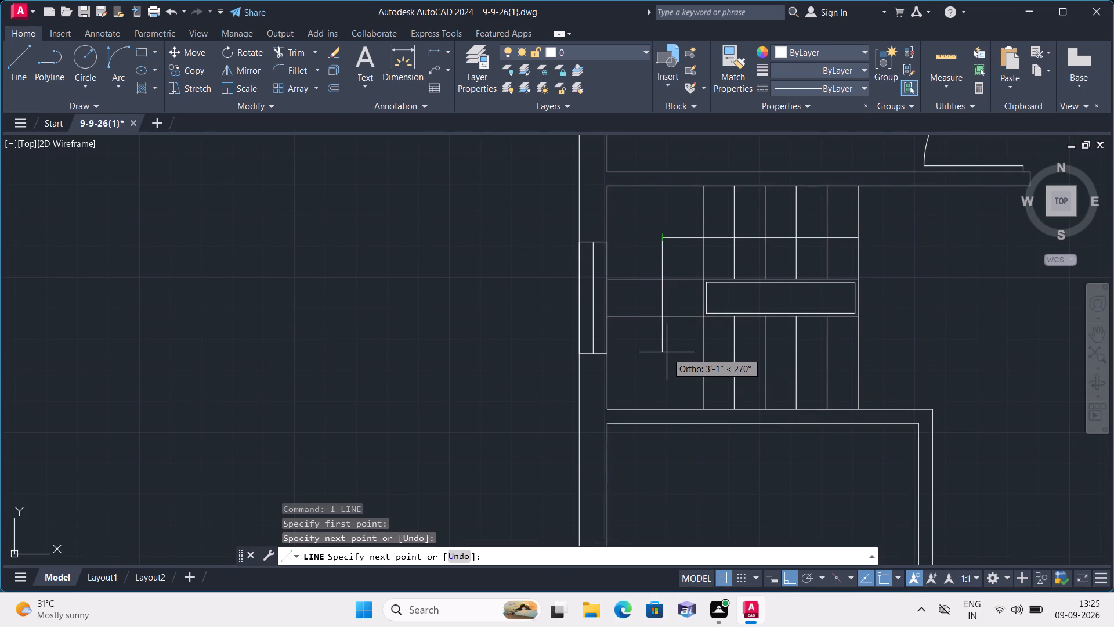
click(667, 352)
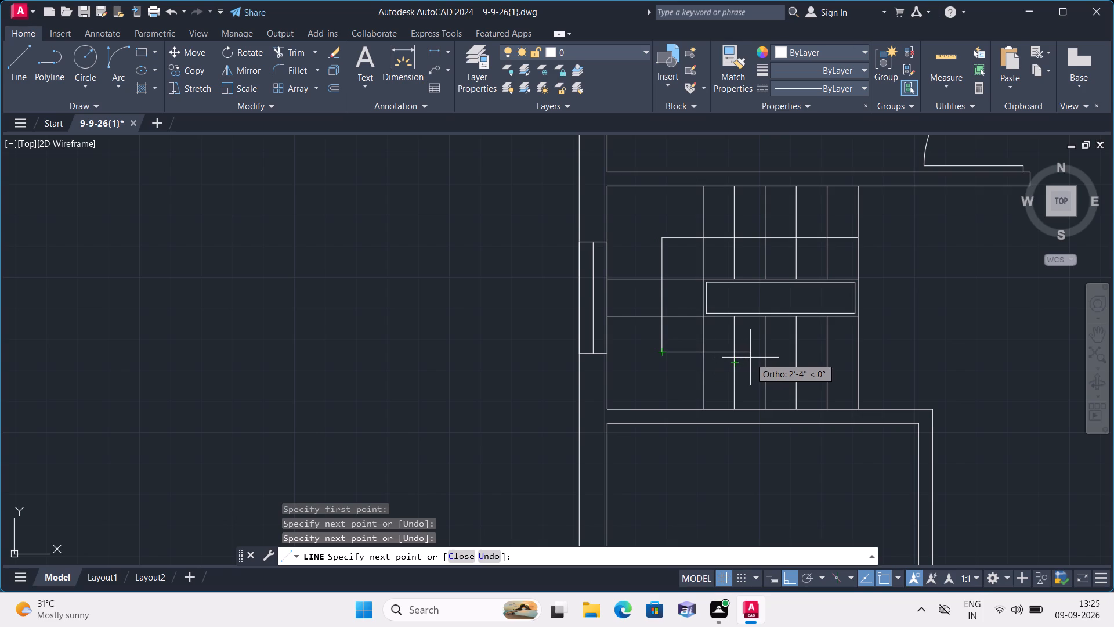
click(768, 351)
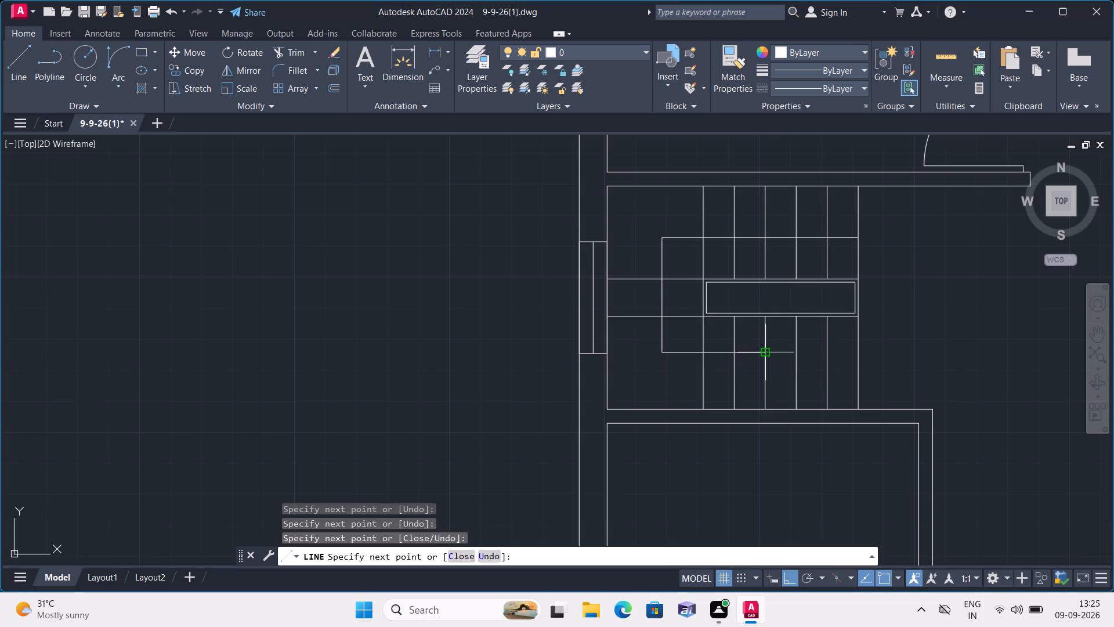
key(Escape)
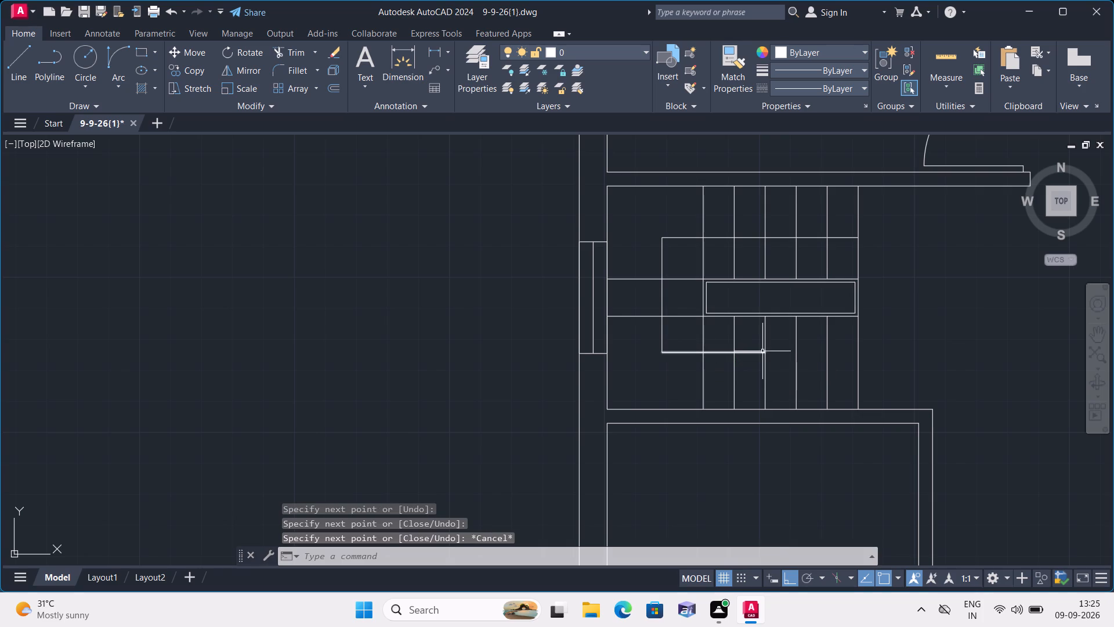
Draw an arrowhead of two short diagonal strokes at the direction line's eastern end on the northern flight.
middle_drag(751, 367, 730, 403)
text(l)
key(space)
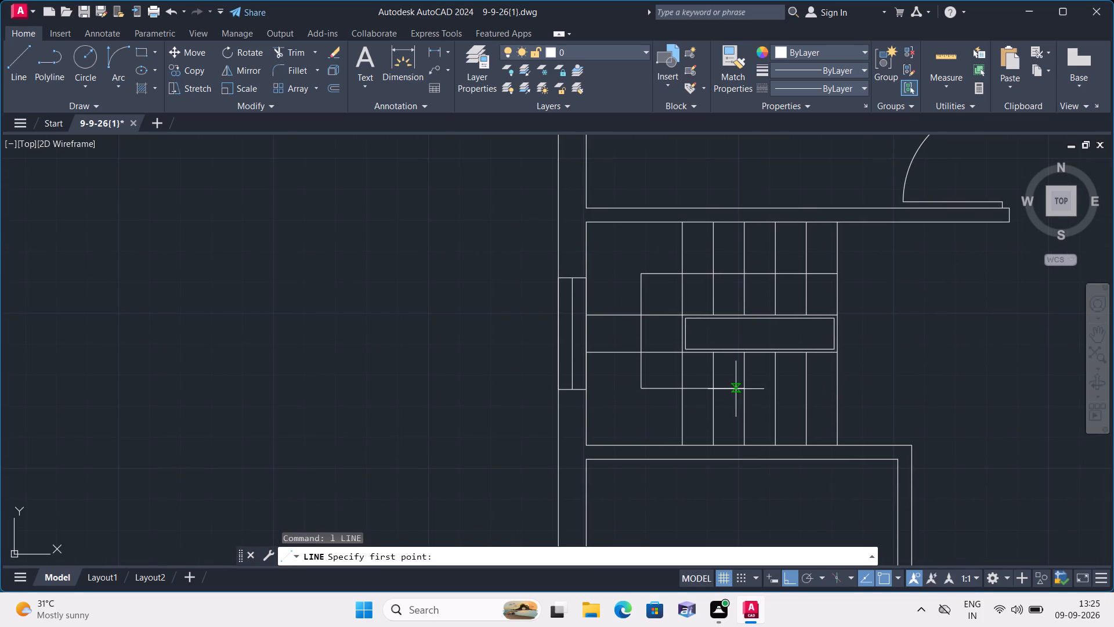
scroll(762, 371, up, 1)
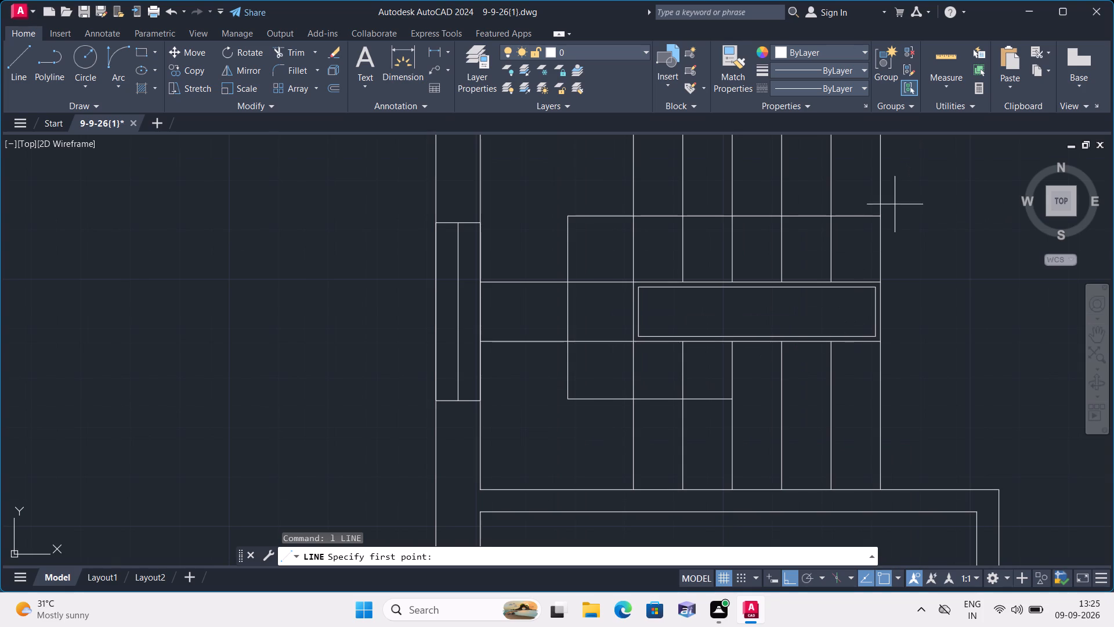
click(881, 219)
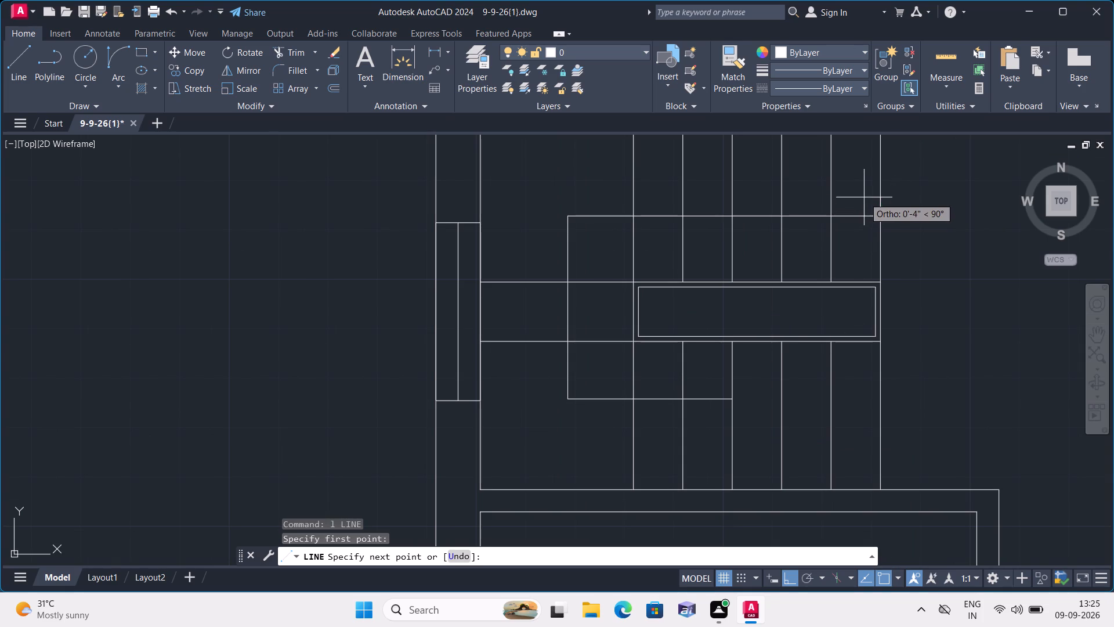
key(F8)
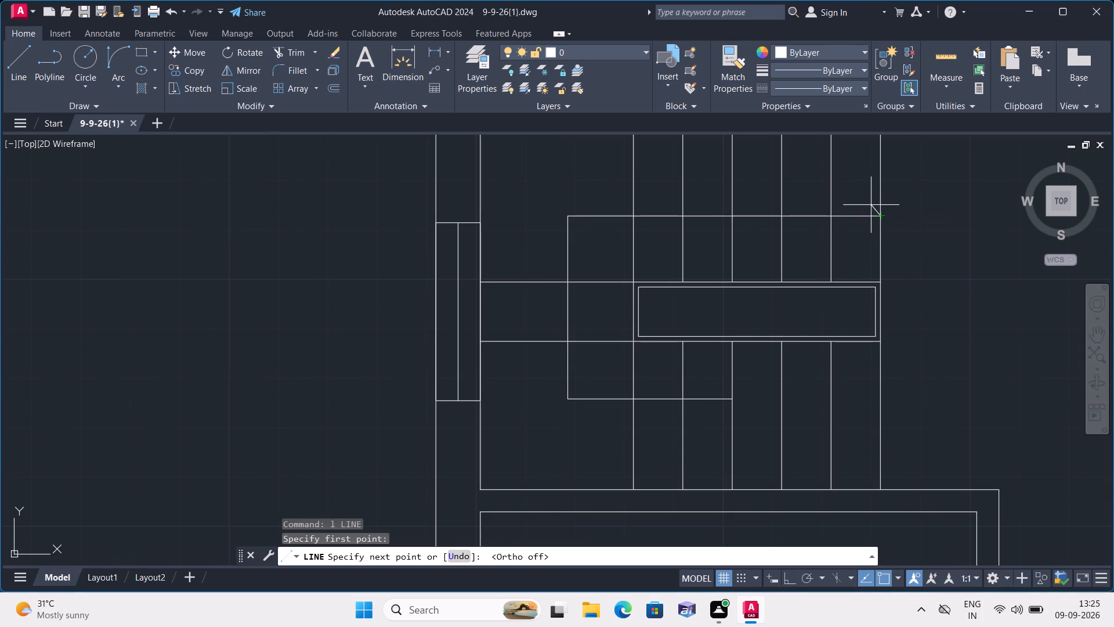
click(871, 205)
key(F8)
key(F8)
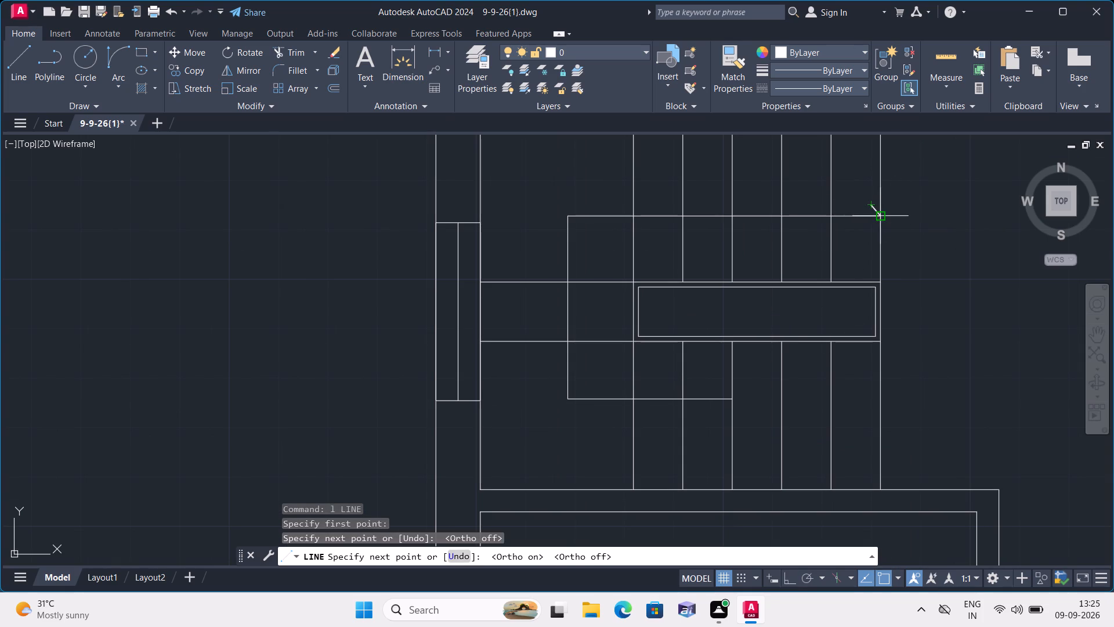
click(881, 216)
click(873, 226)
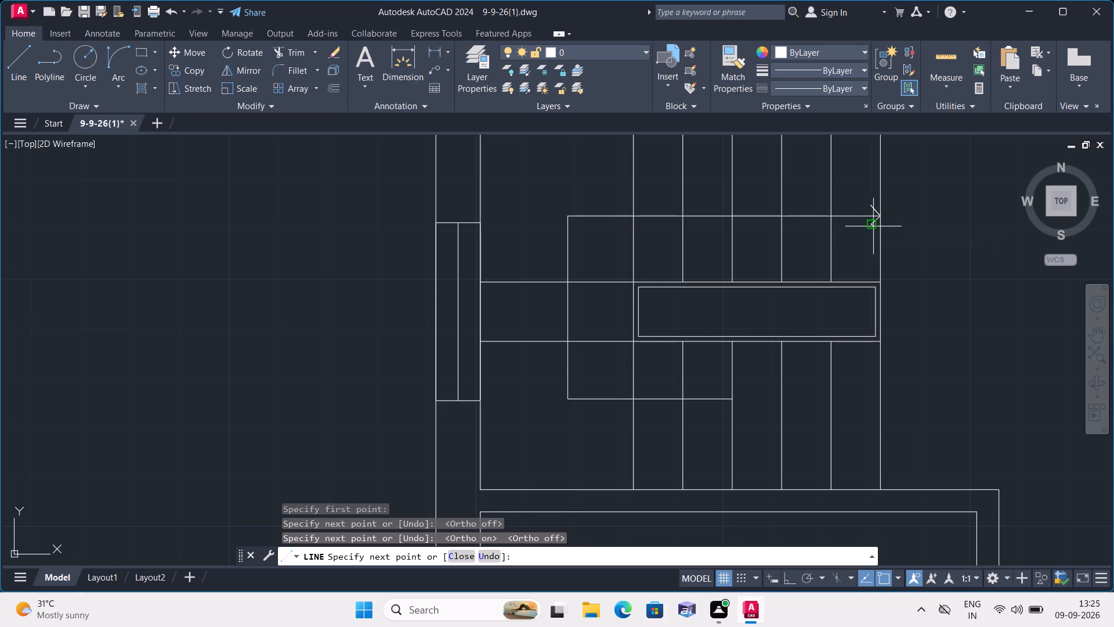
key(Escape)
Add a linear dimension for the plan's overall width between the northwest and northeast outer corners, placed just north of the wall.
scroll(873, 226, down, 1)
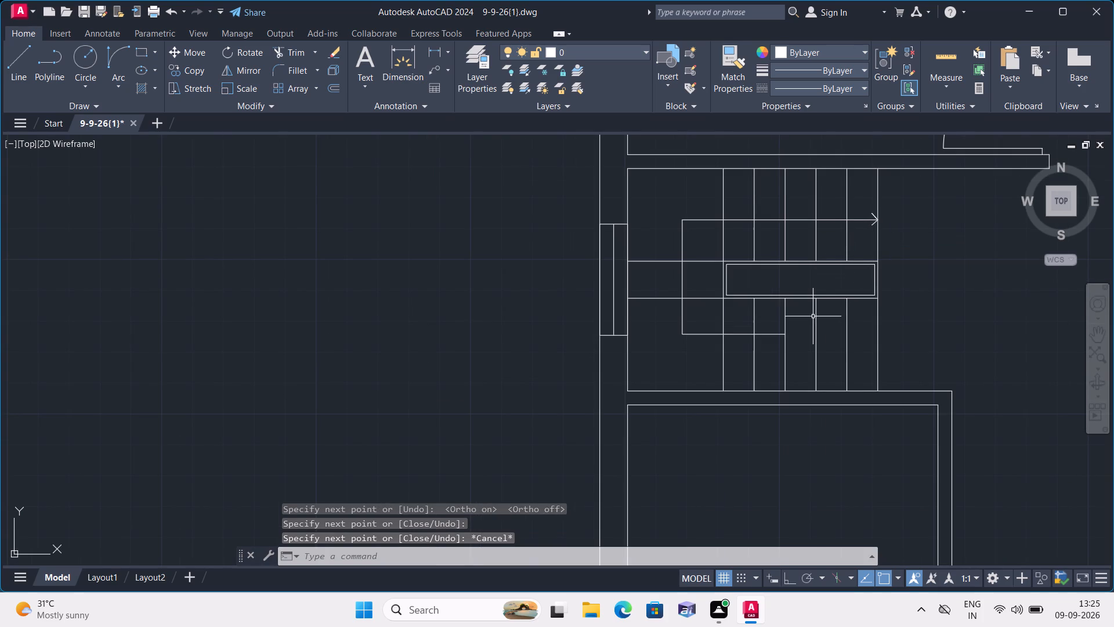
scroll(813, 316, down, 1)
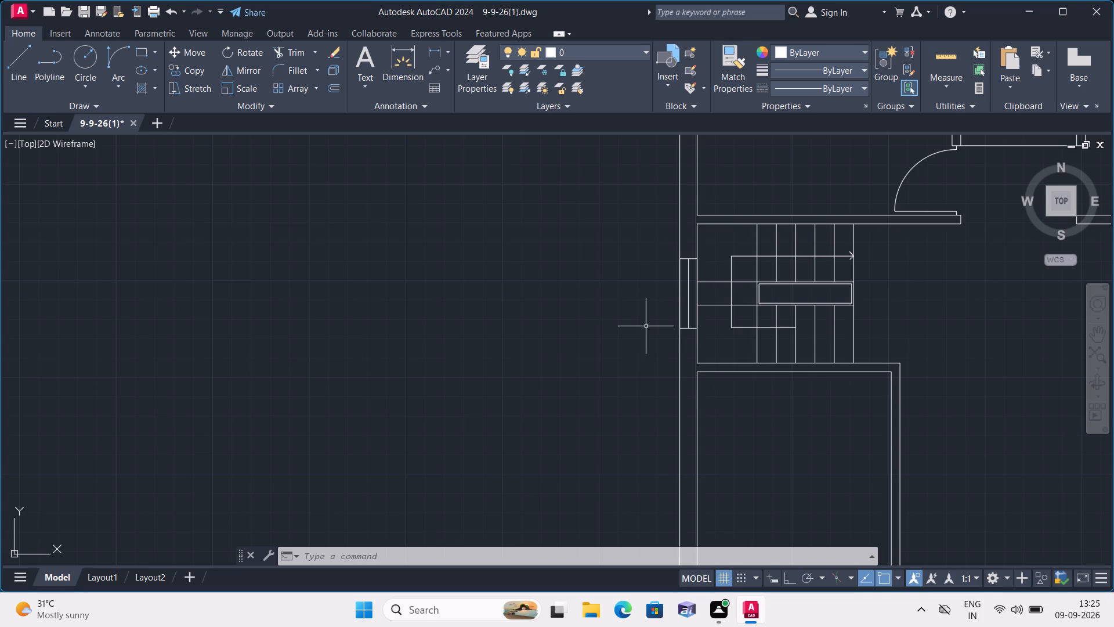
middle_drag(641, 323, 493, 438)
scroll(619, 343, down, 1)
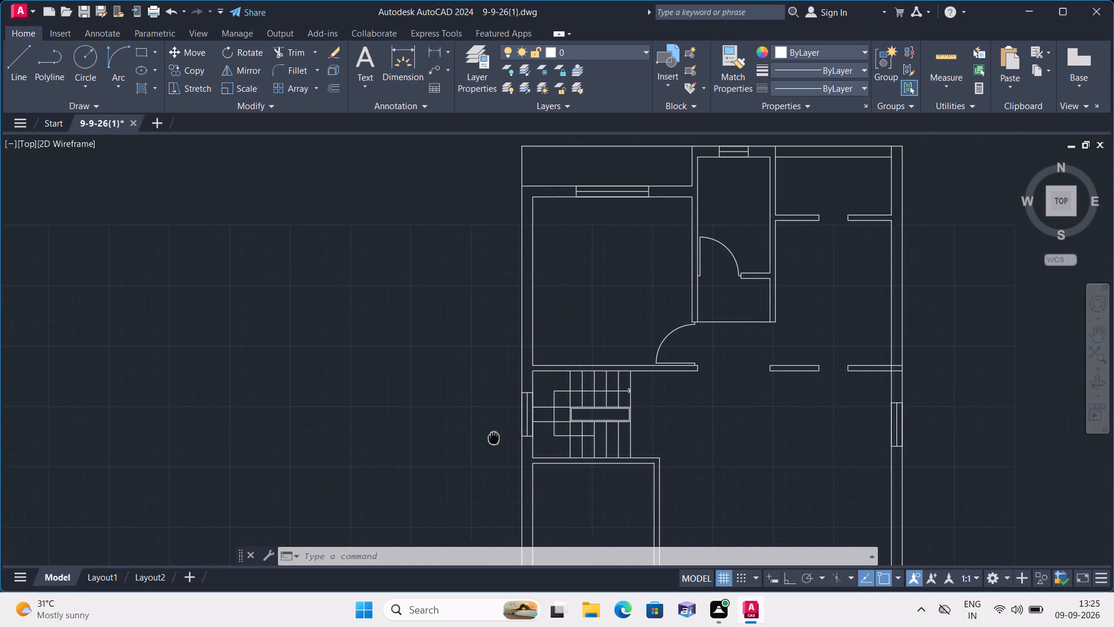
middle_drag(493, 438, 494, 439)
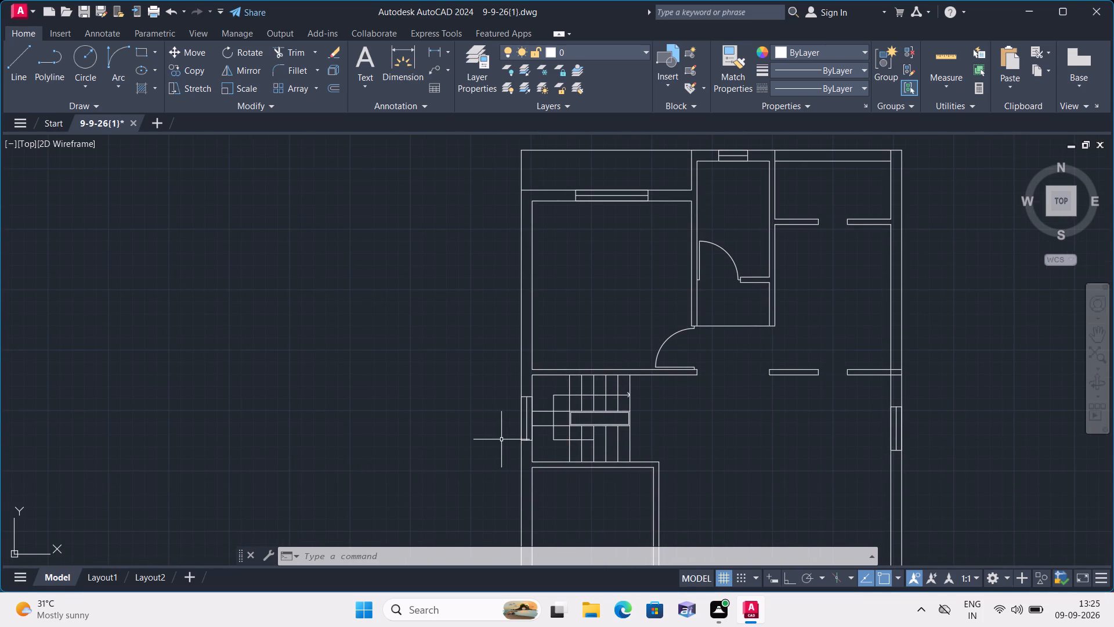
middle_drag(500, 439, 454, 474)
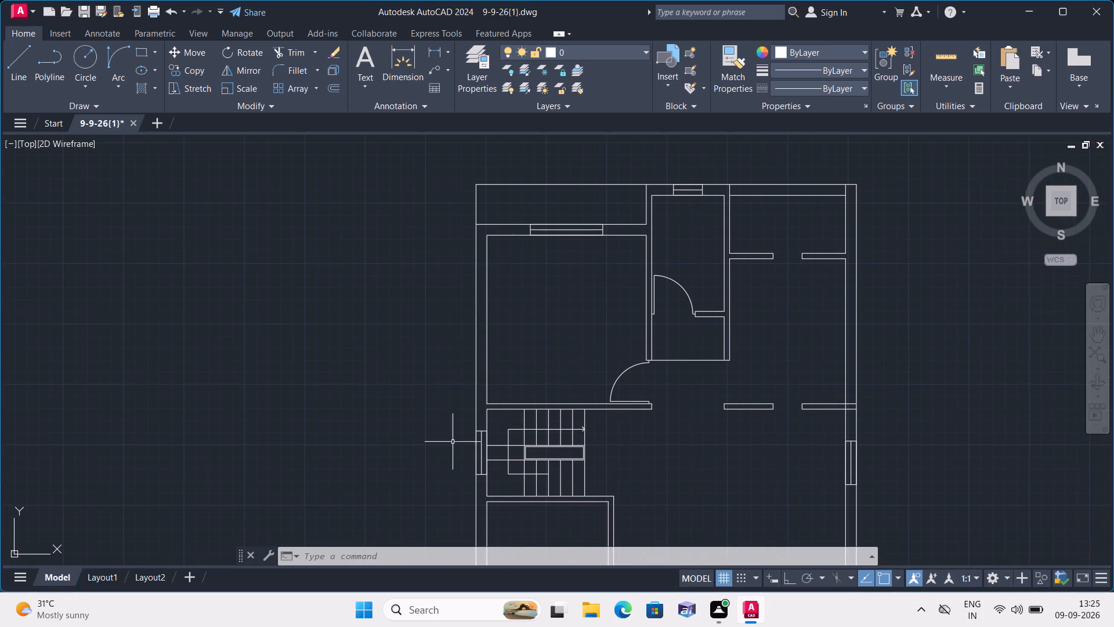
click(444, 51)
click(465, 84)
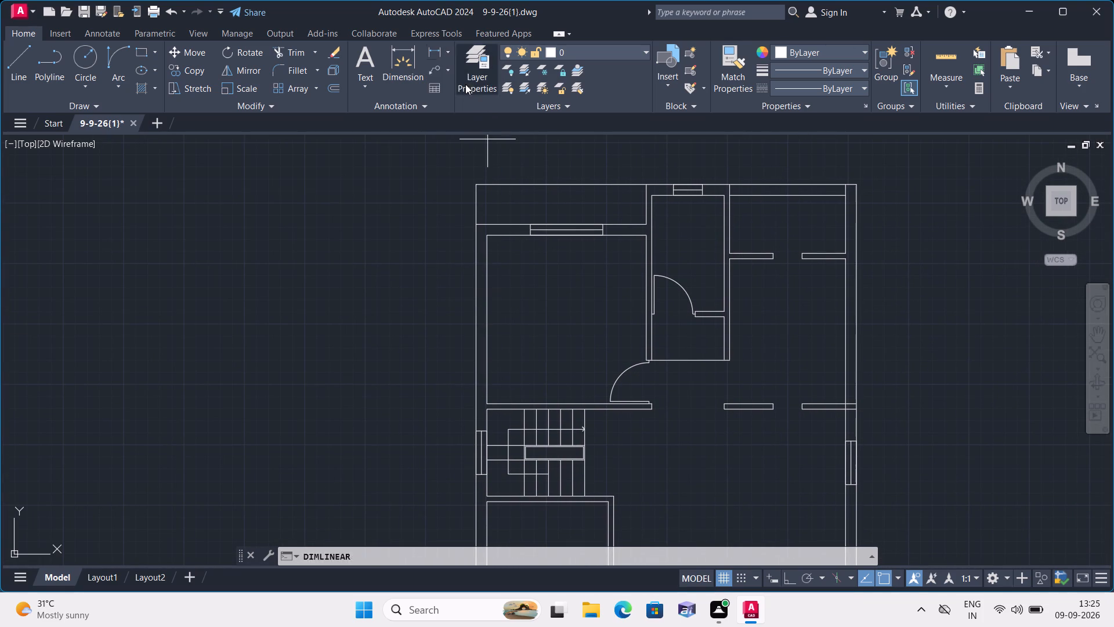
click(476, 185)
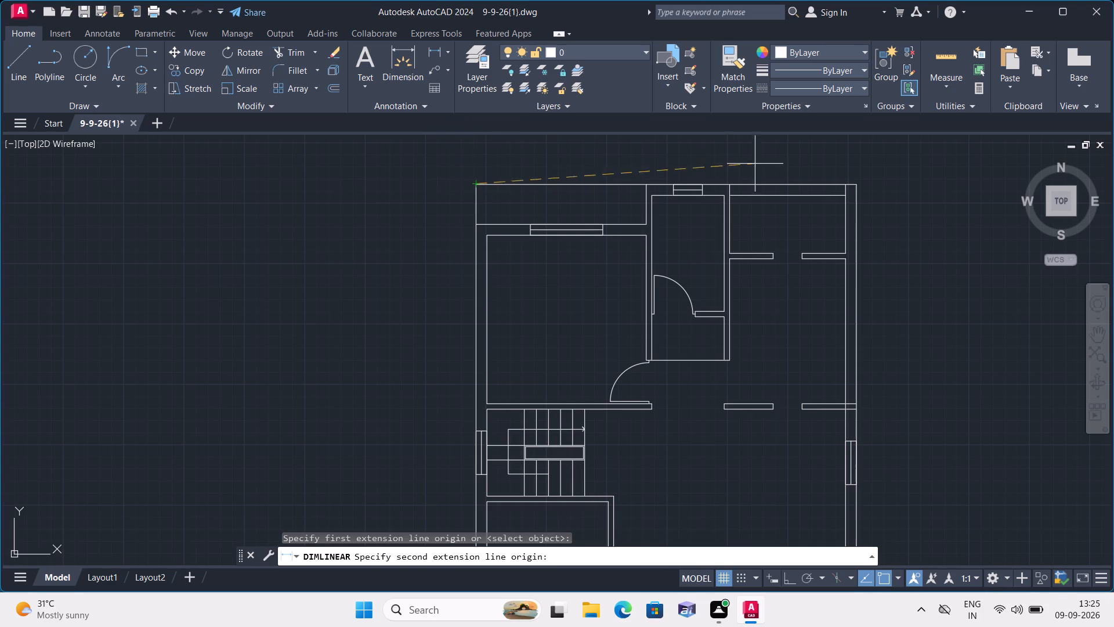
click(855, 183)
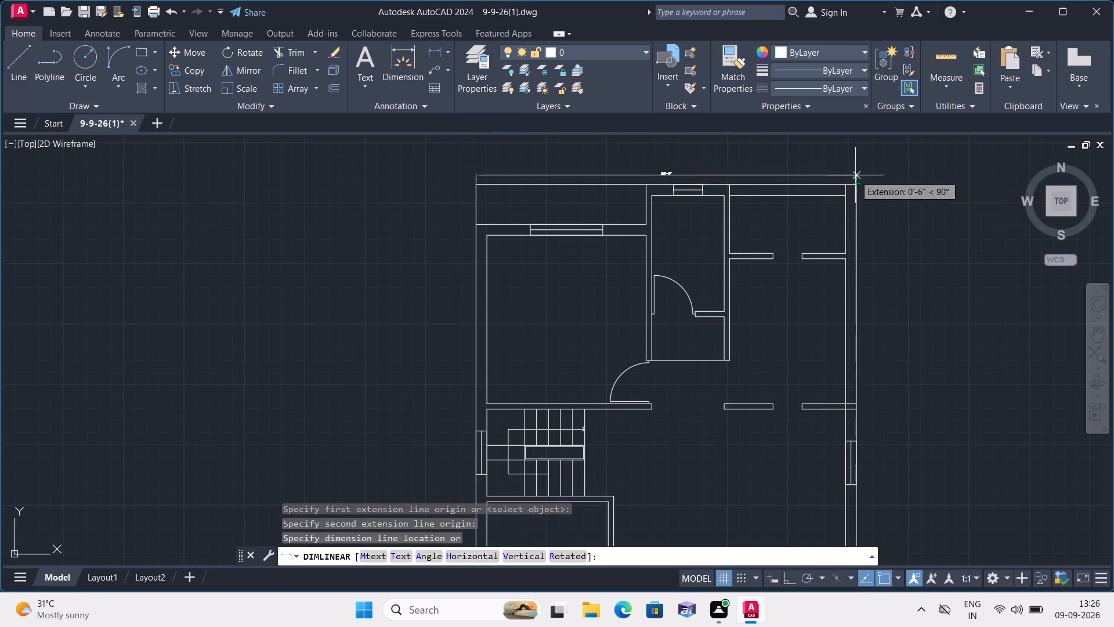
click(838, 157)
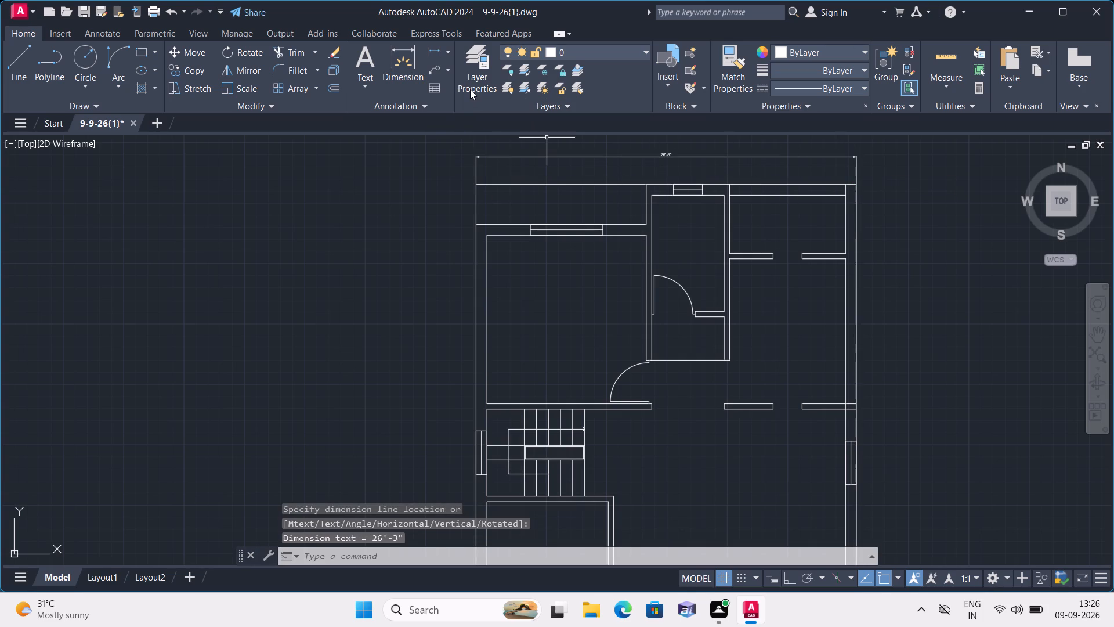
Add a vertical linear dimension for the plan's overall length between the northwest and southwest outer corners, placed just west of the wall.
click(447, 50)
click(471, 74)
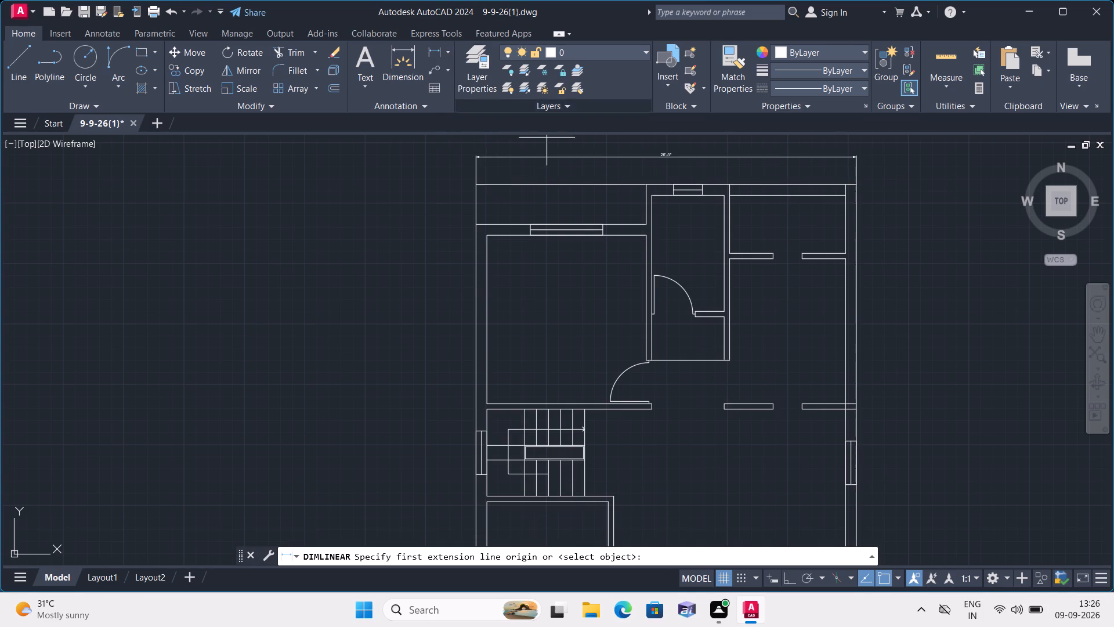
click(478, 187)
scroll(483, 269, down, 1)
middle_drag(466, 298, 486, 196)
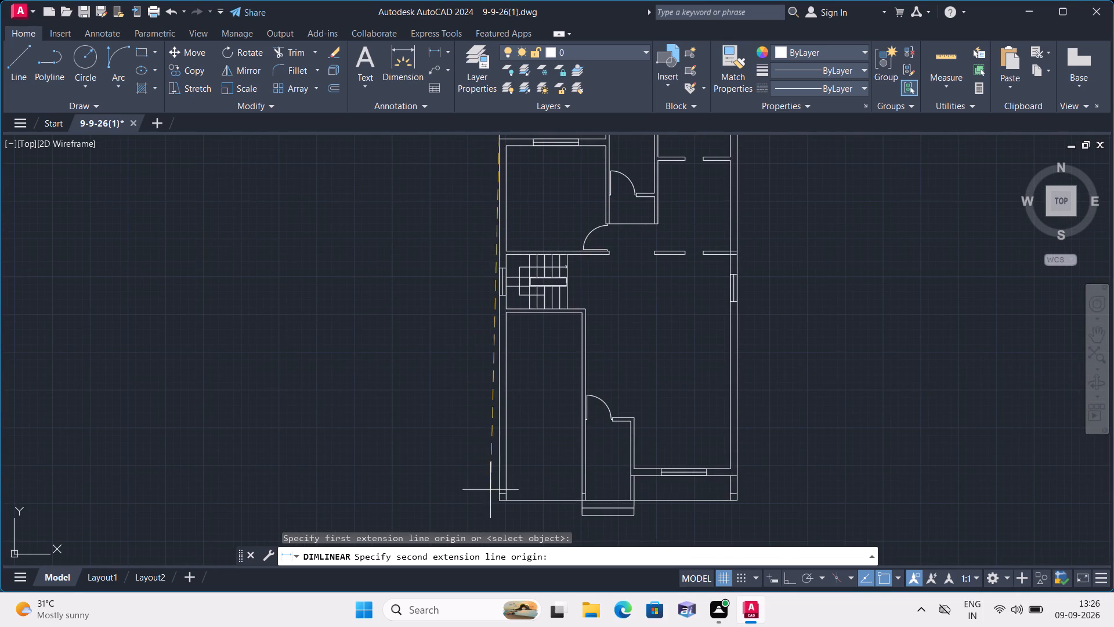
scroll(495, 505, up, 3)
click(504, 488)
click(449, 446)
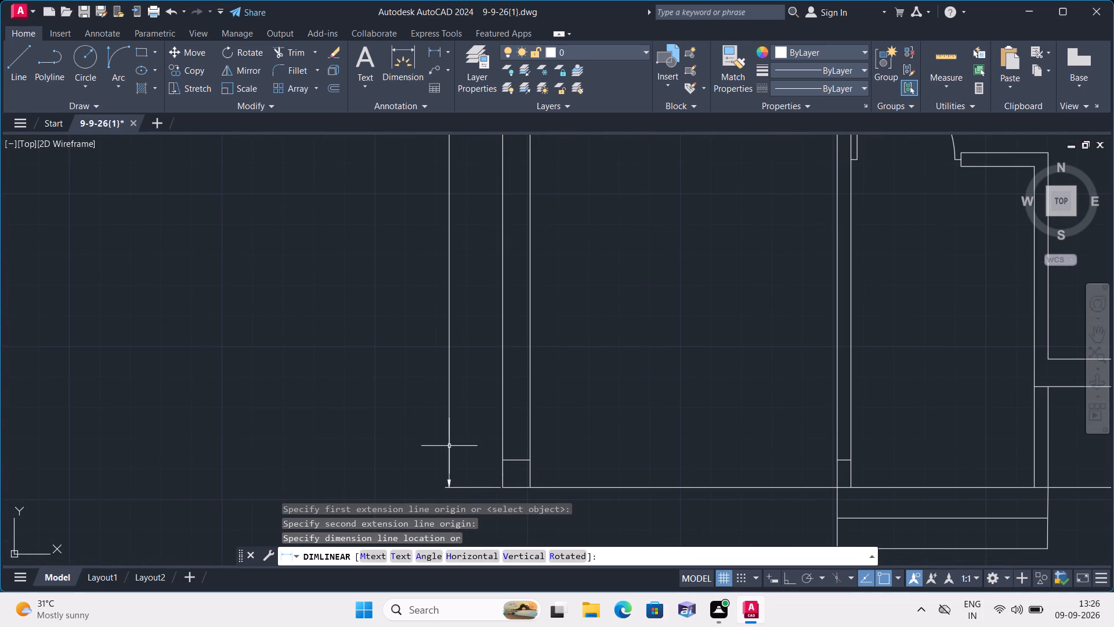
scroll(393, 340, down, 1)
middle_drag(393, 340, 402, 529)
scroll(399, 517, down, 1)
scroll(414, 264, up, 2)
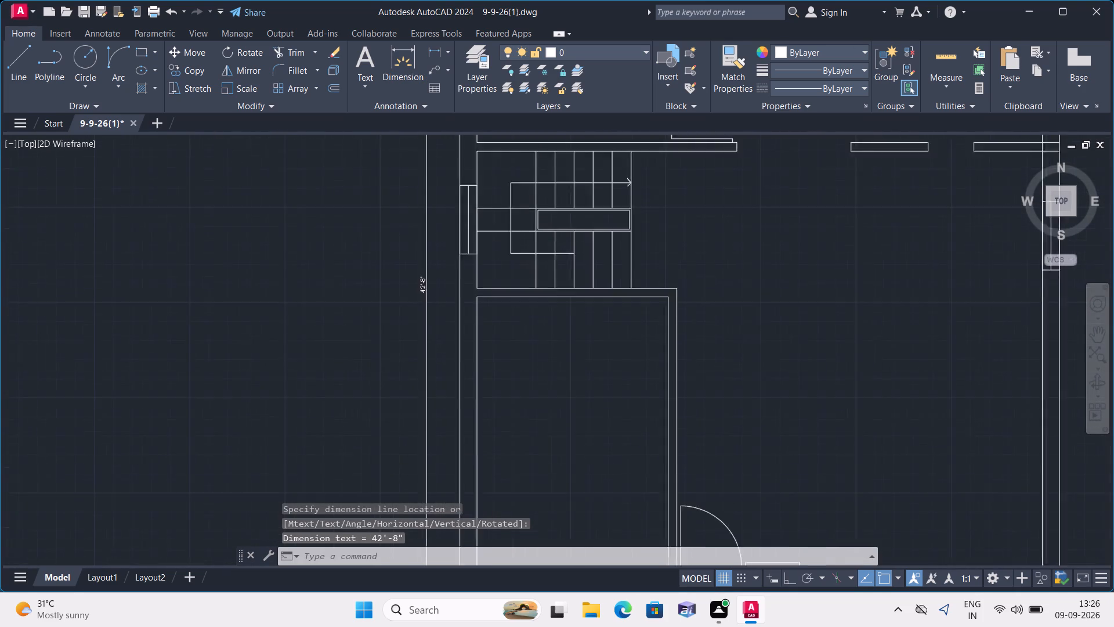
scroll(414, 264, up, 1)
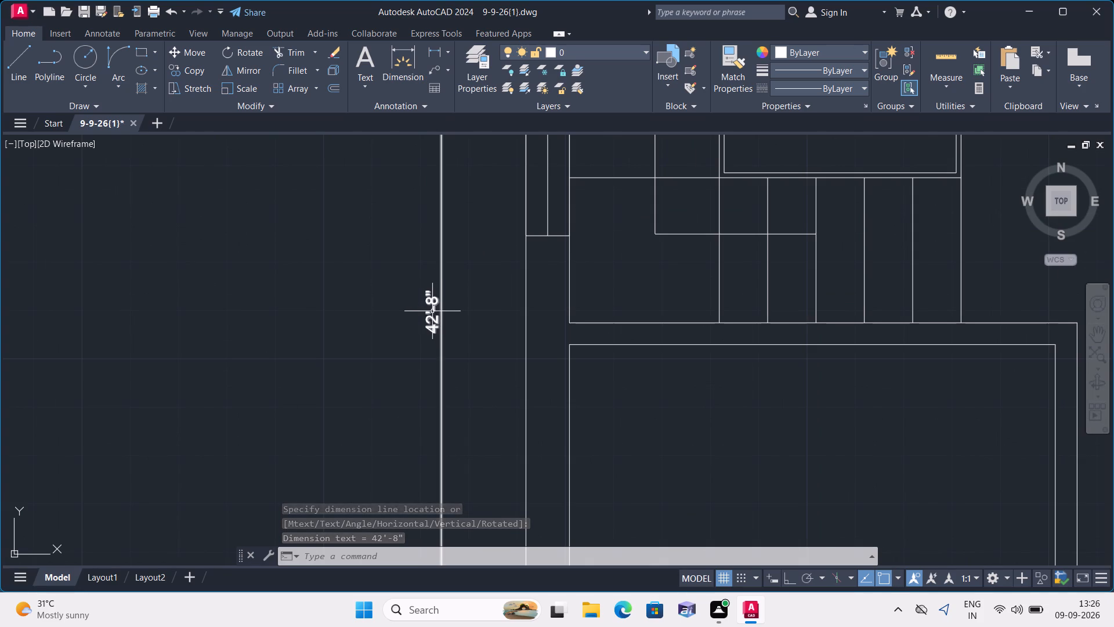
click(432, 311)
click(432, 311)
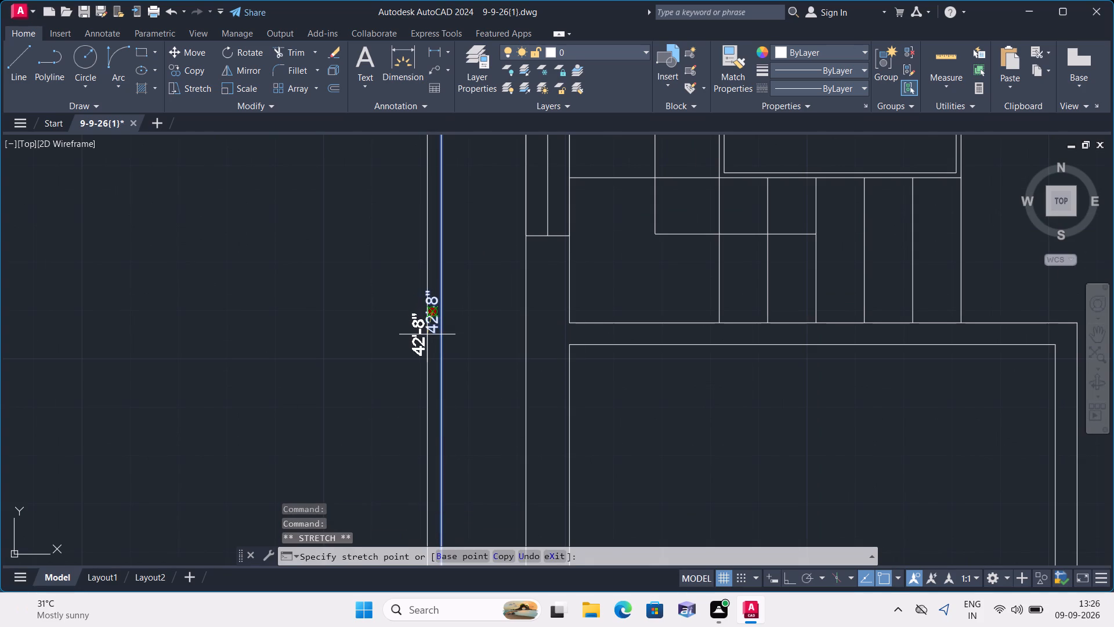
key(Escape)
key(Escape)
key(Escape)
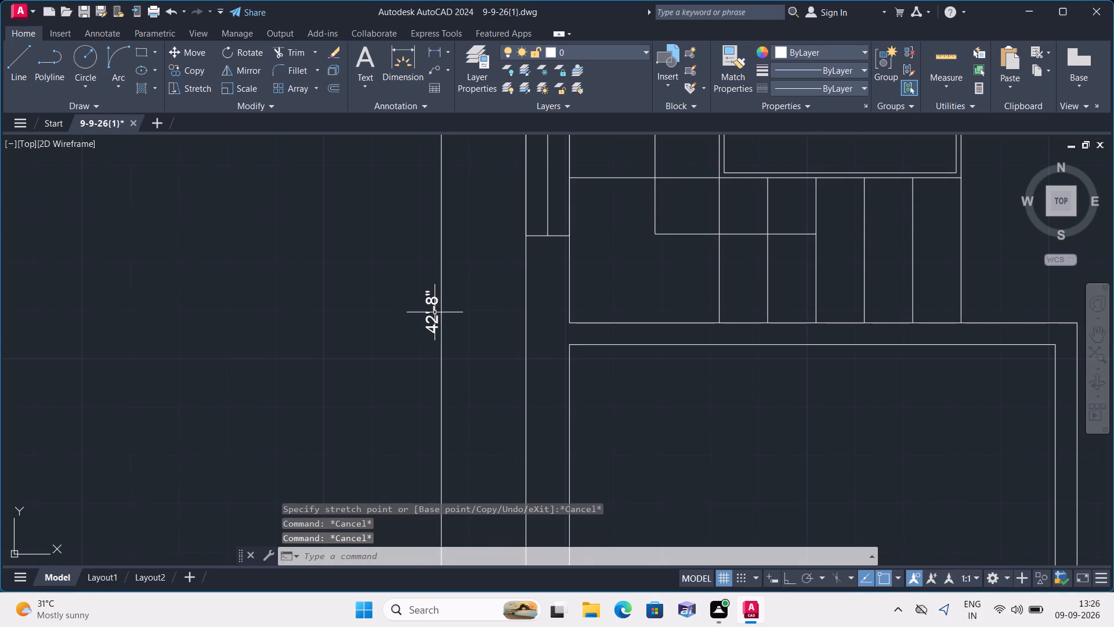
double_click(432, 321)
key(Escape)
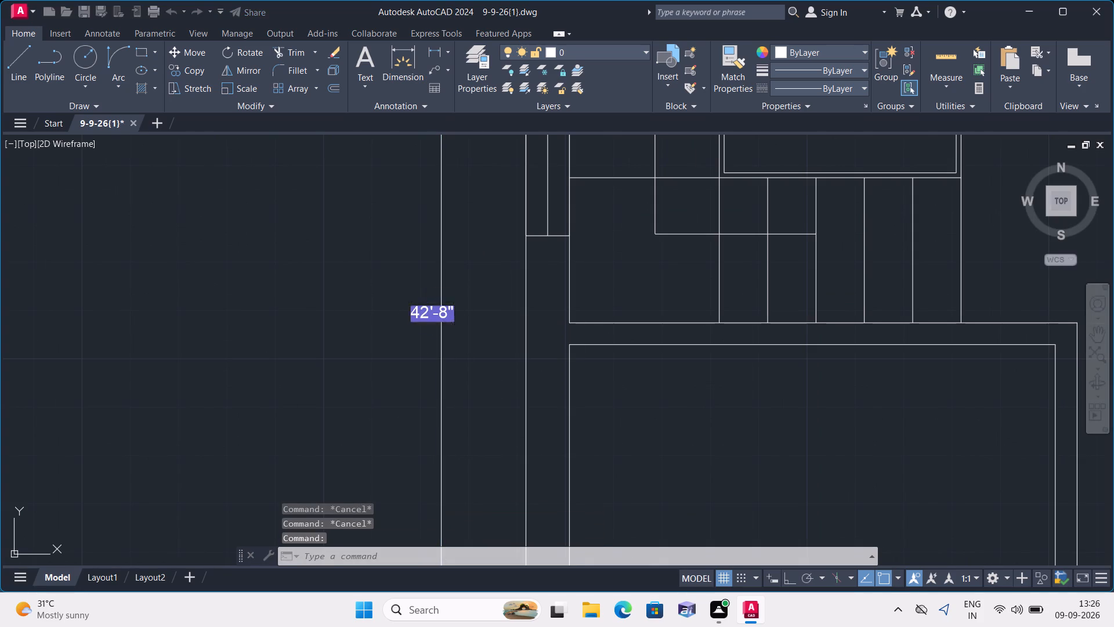
Replace the text of the vertical overall dimension west of the plan with 30'.
double_click(434, 319)
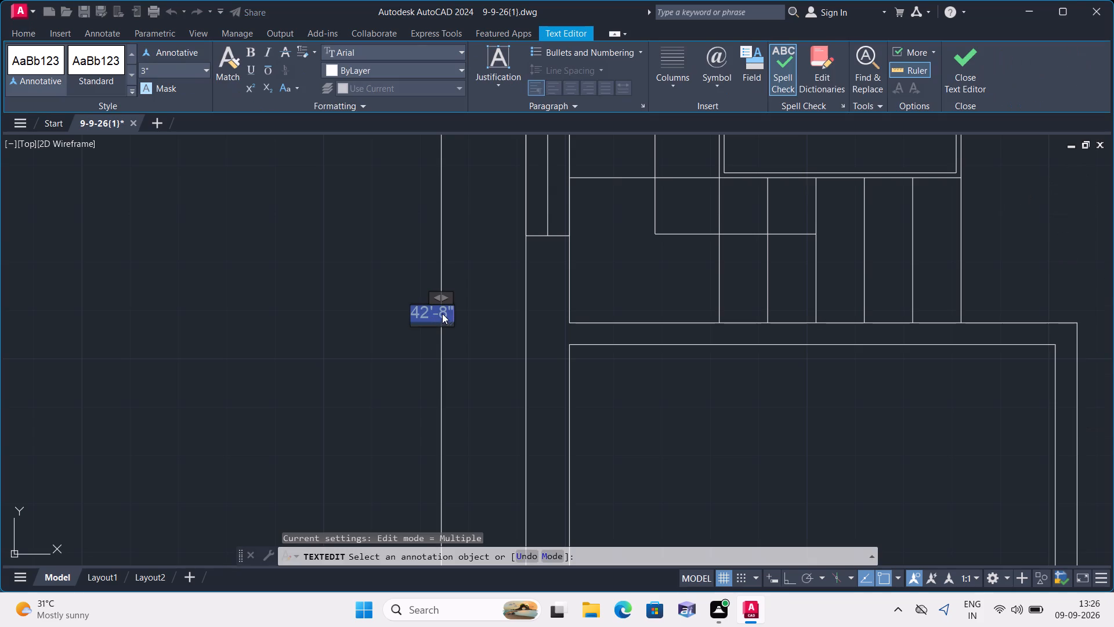
click(446, 313)
click(446, 312)
key(BackSpace)
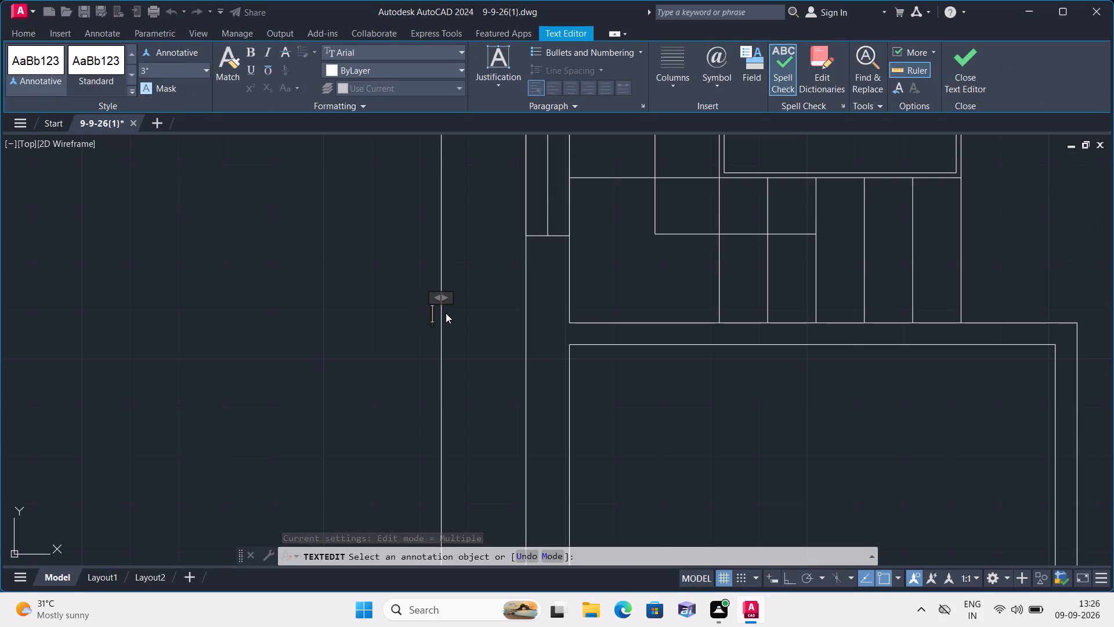
text(30')
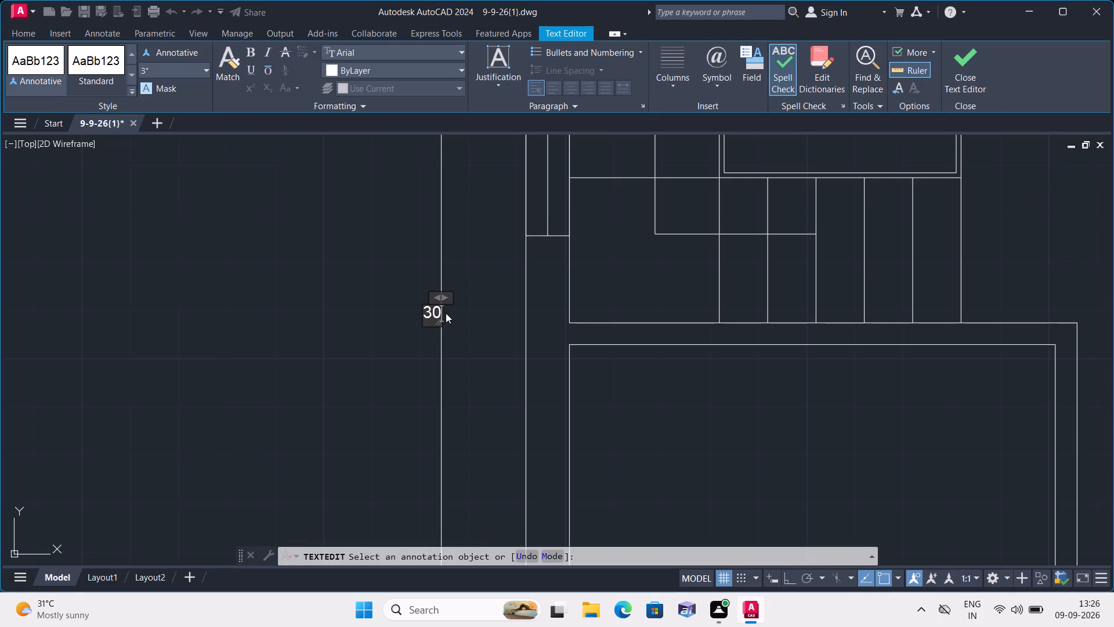
click(461, 329)
Replace the text of the horizontal overall dimension north of the plan with 30' and finish text editing.
scroll(491, 279, down, 1)
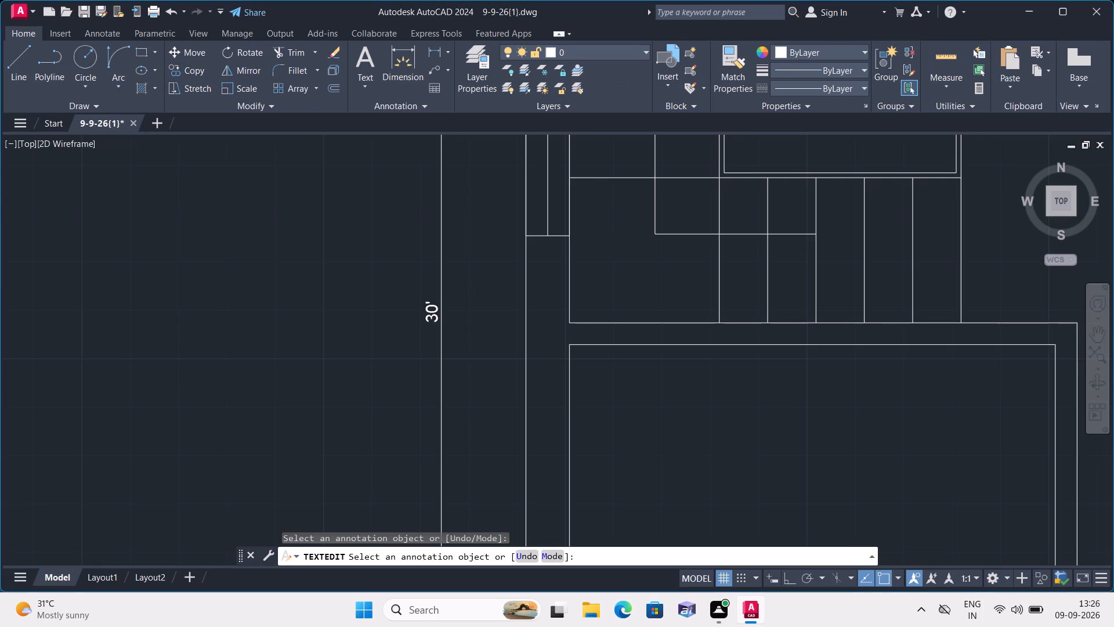
middle_drag(491, 278, 374, 529)
scroll(370, 516, down, 1)
scroll(476, 383, down, 1)
middle_drag(526, 269, 534, 354)
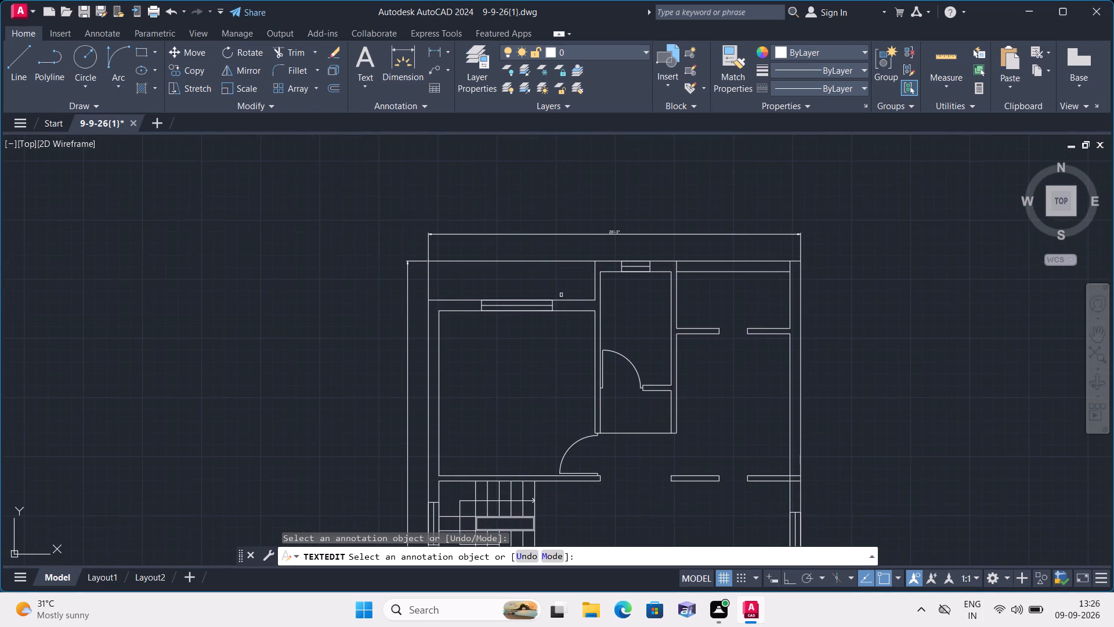
scroll(603, 220, up, 3)
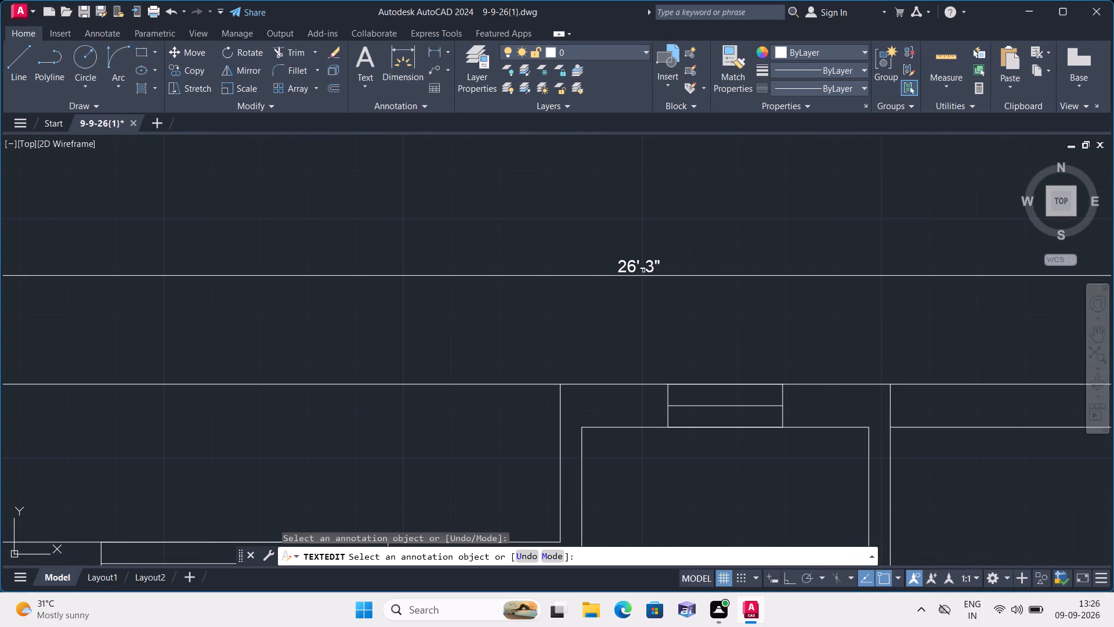
double_click(642, 266)
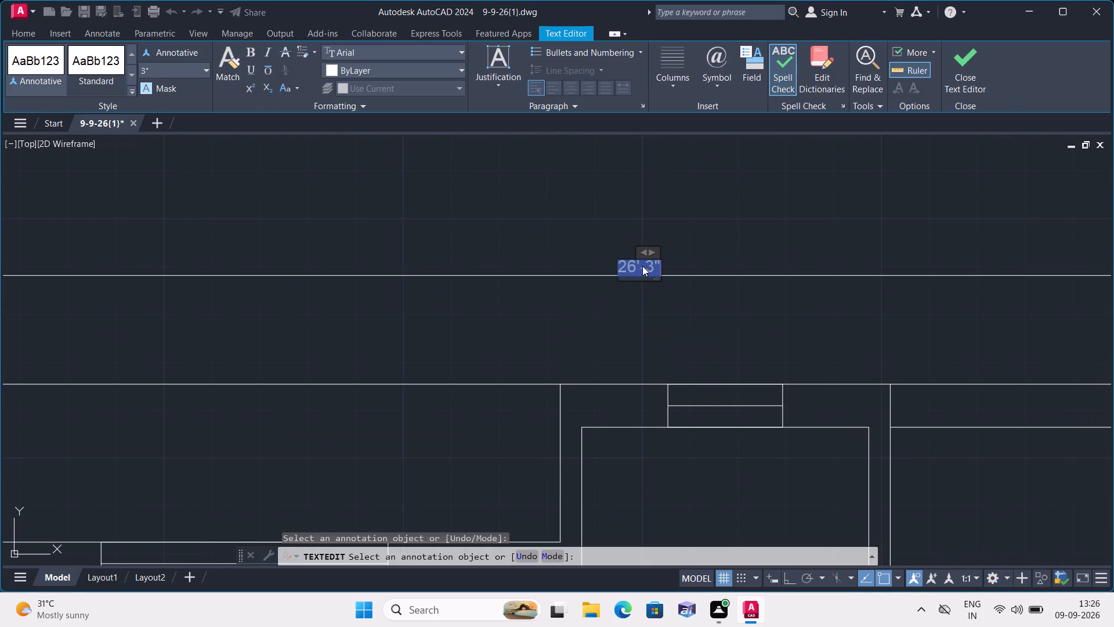
key(BackSpace)
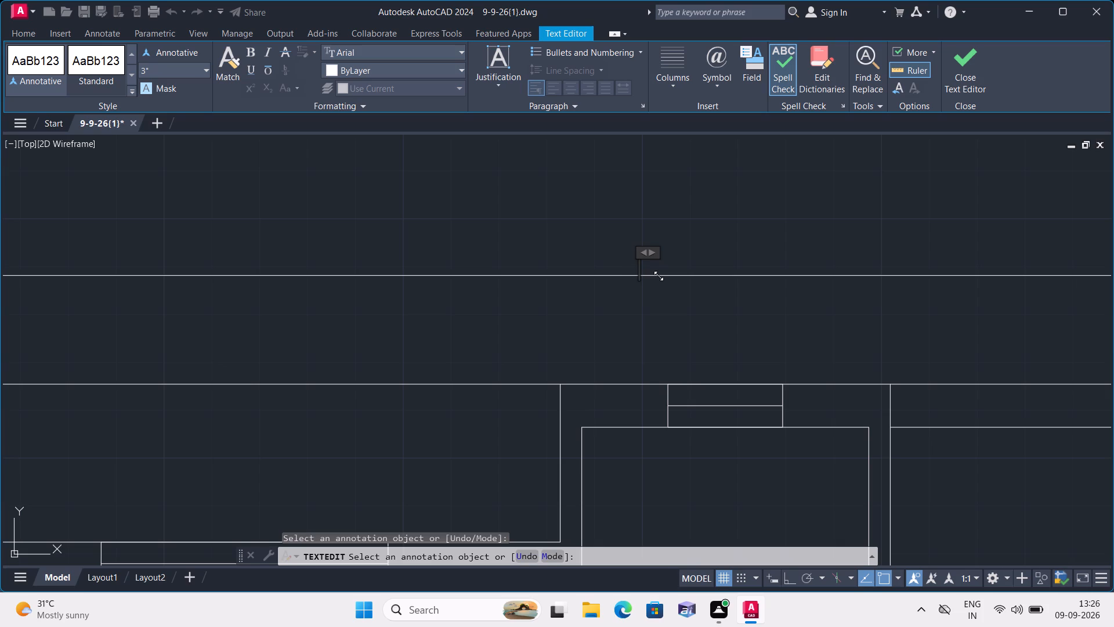
text(30')
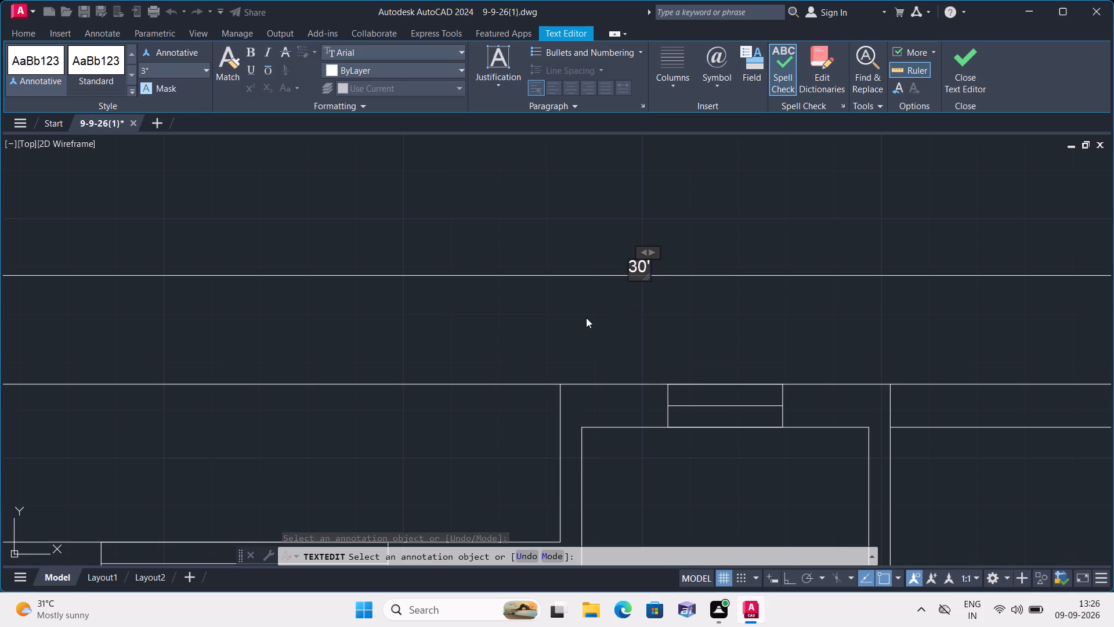
click(586, 317)
scroll(586, 317, down, 2)
key(Escape)
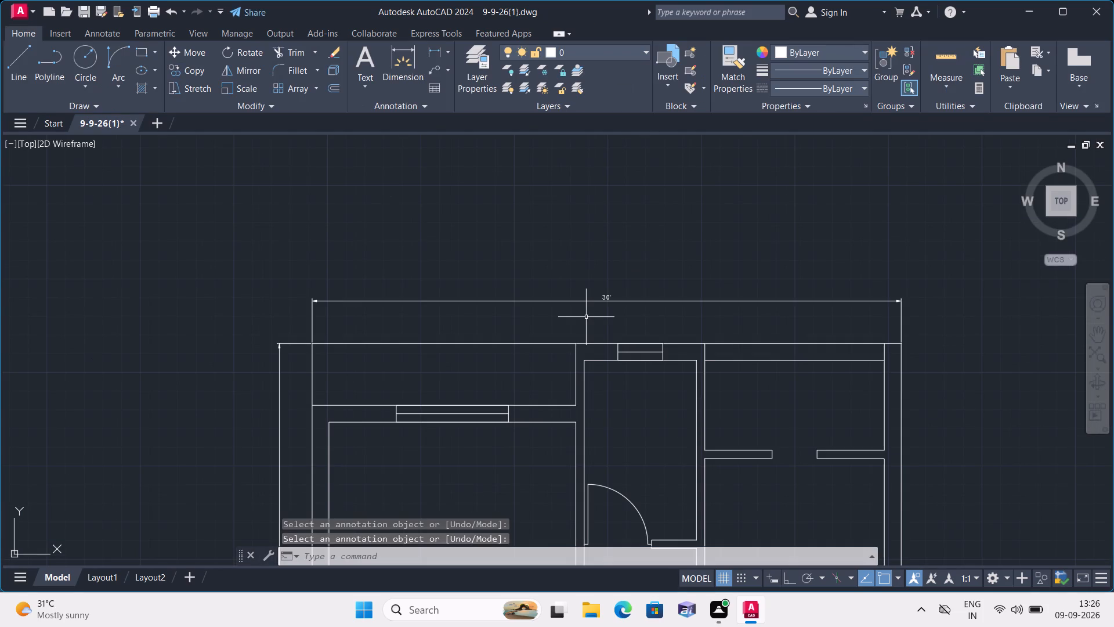
Select the complete bed set in the first floor plan's master bedroom, including pillow, headboard, rug and both bedside tables with lamps, for copying.
scroll(584, 325, down, 2)
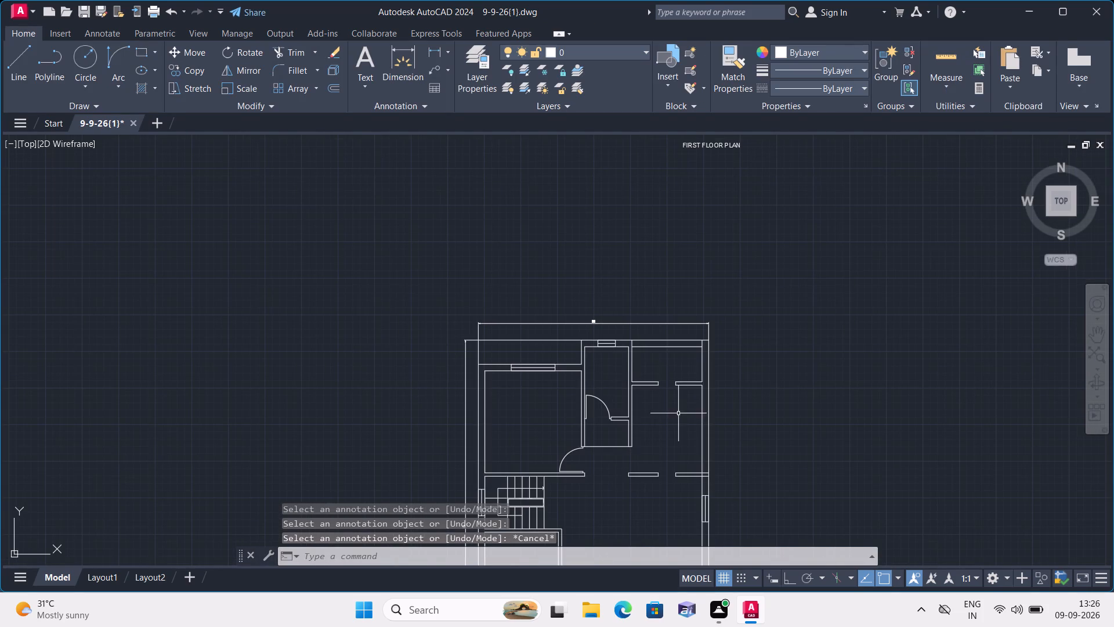
middle_drag(671, 412, 585, 349)
scroll(581, 349, down, 4)
scroll(661, 319, up, 1)
scroll(658, 390, up, 2)
middle_drag(626, 344, 620, 384)
middle_drag(601, 293, 589, 323)
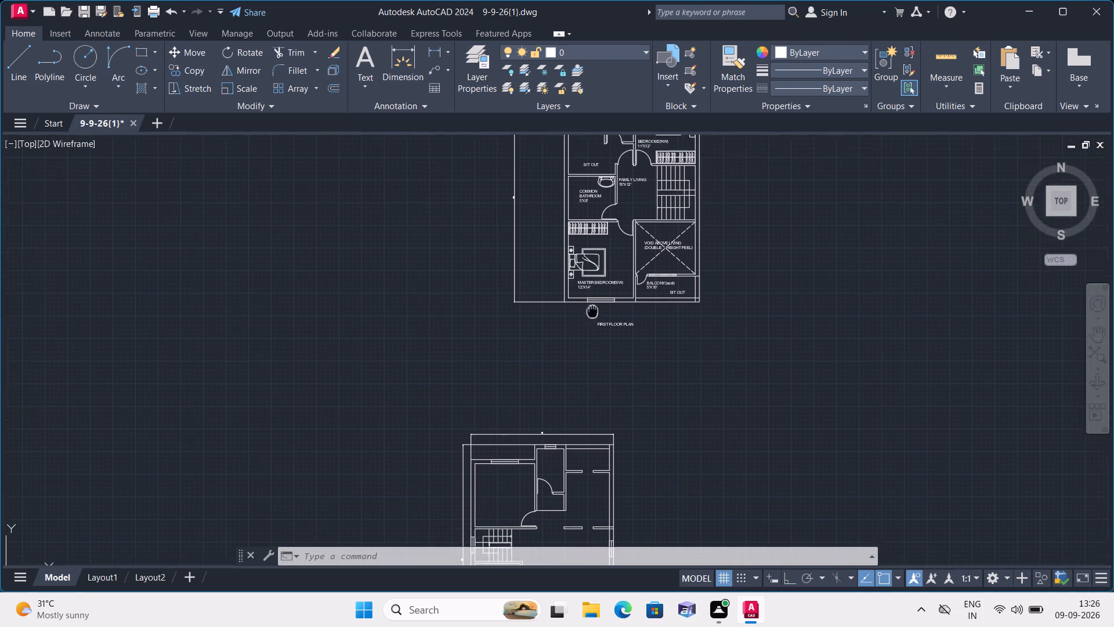
middle_drag(589, 323, 576, 373)
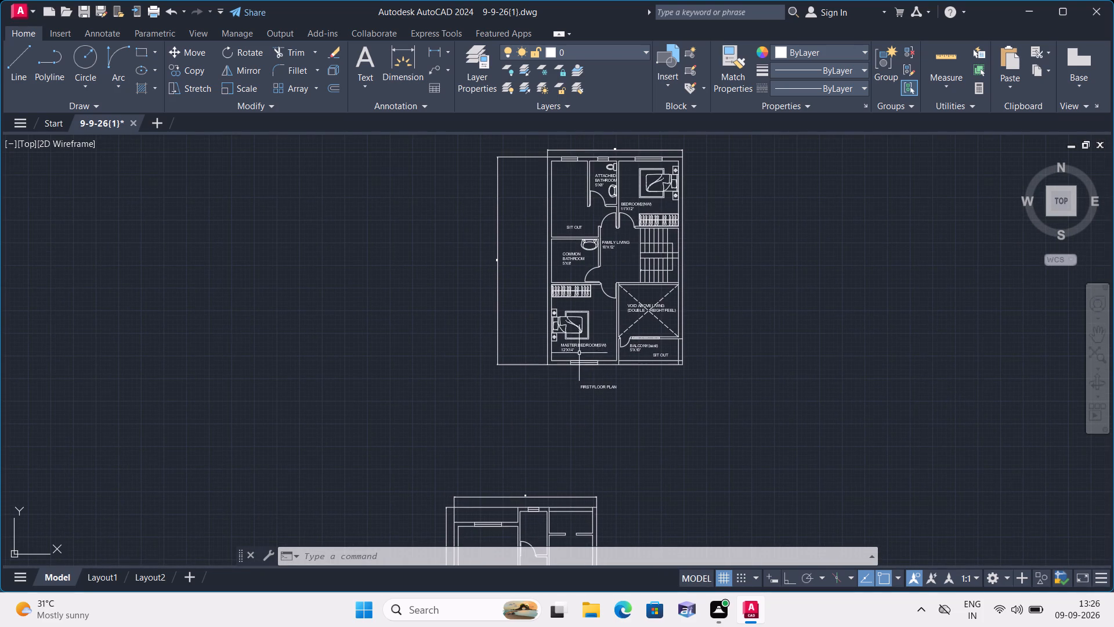
scroll(580, 341, up, 3)
scroll(508, 233, up, 1)
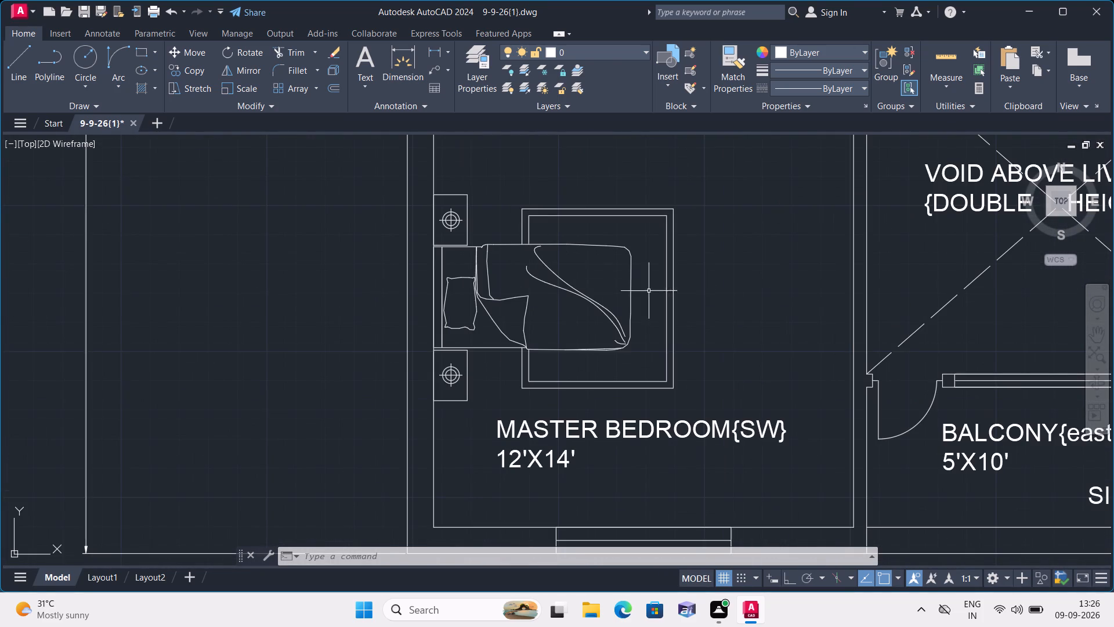
click(719, 344)
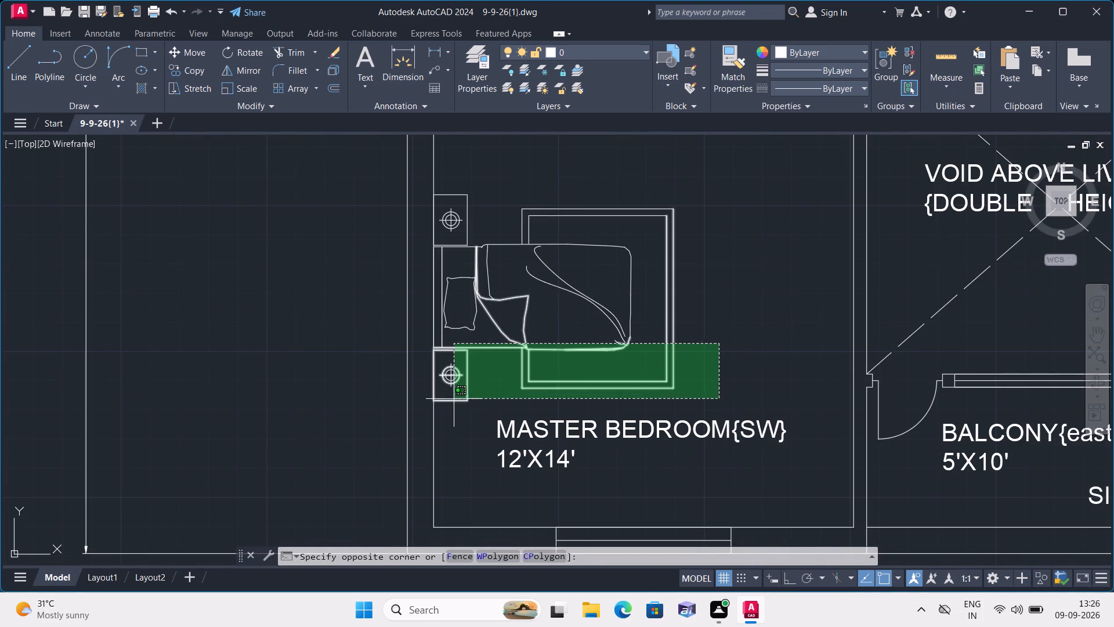
click(449, 400)
click(718, 261)
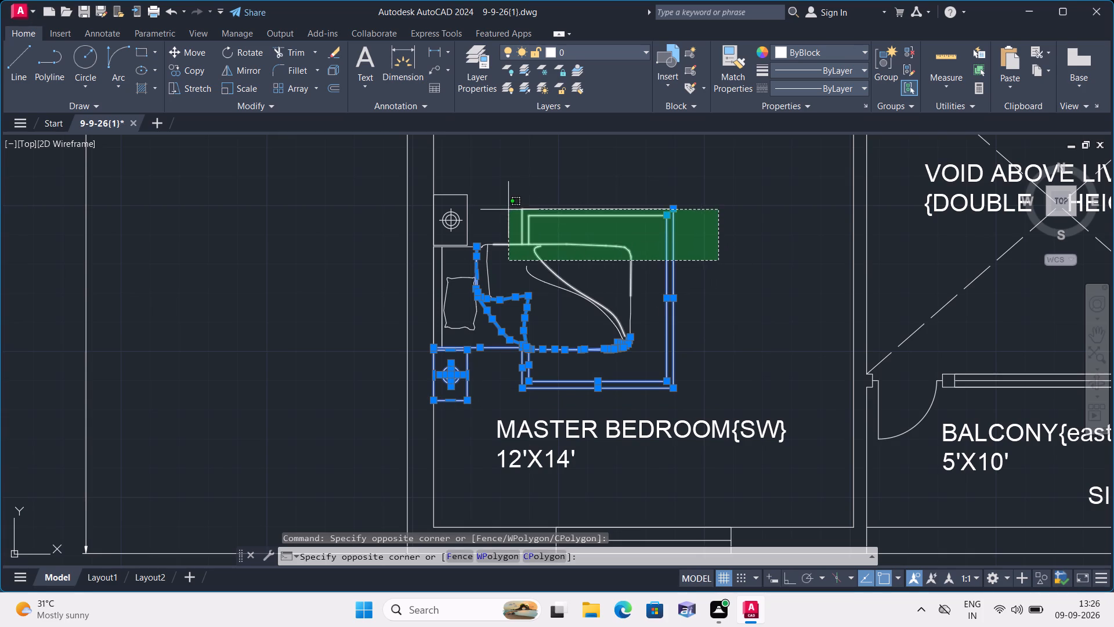
click(457, 197)
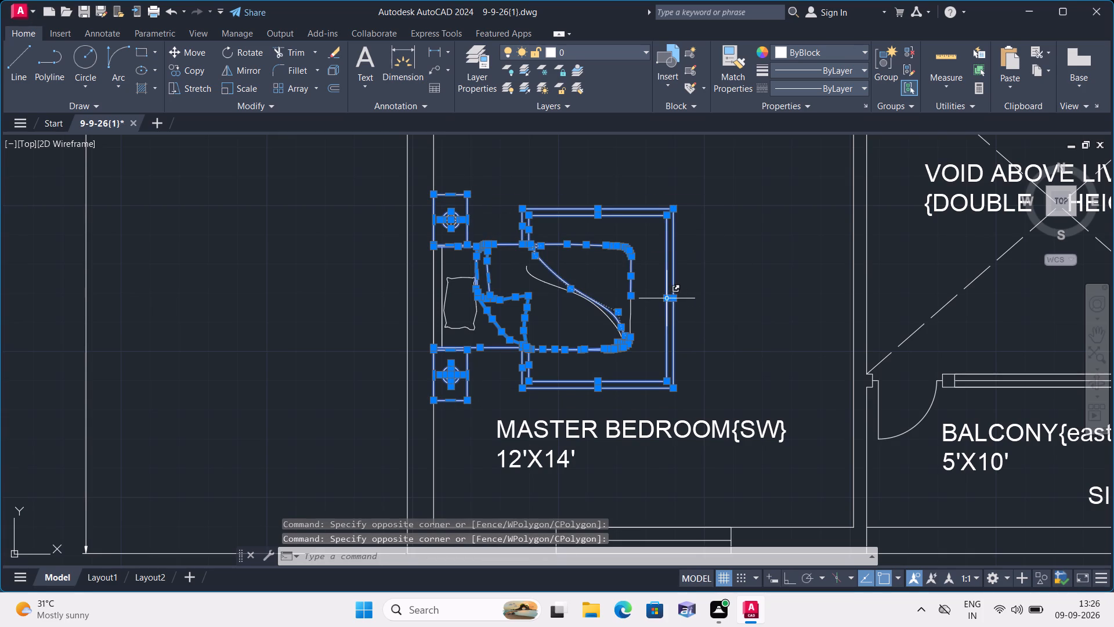
click(646, 304)
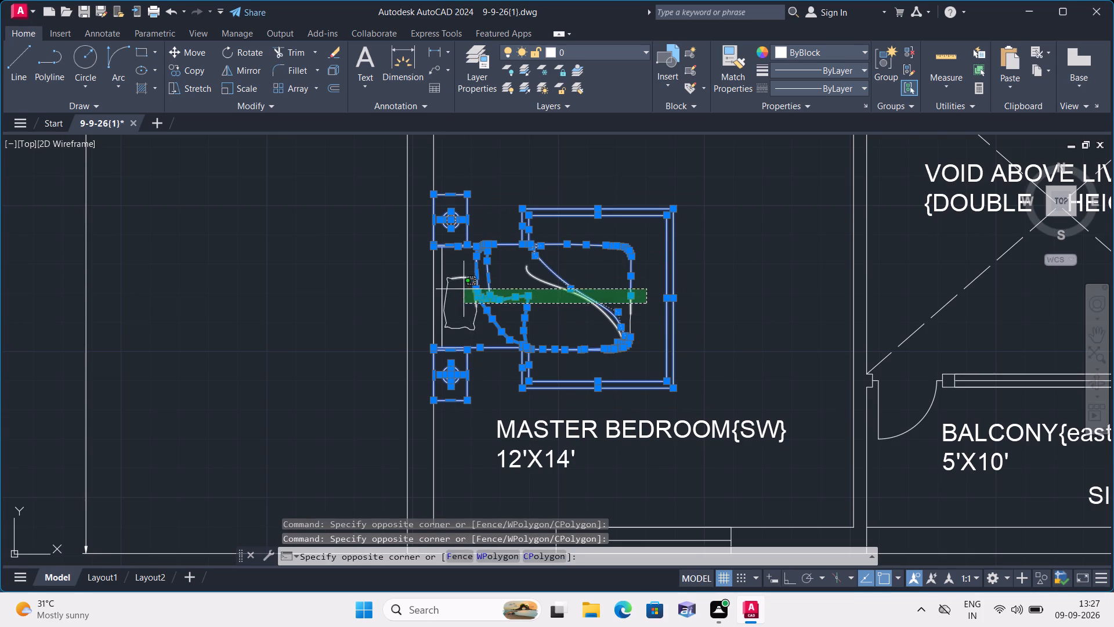
click(446, 282)
scroll(502, 331, up, 1)
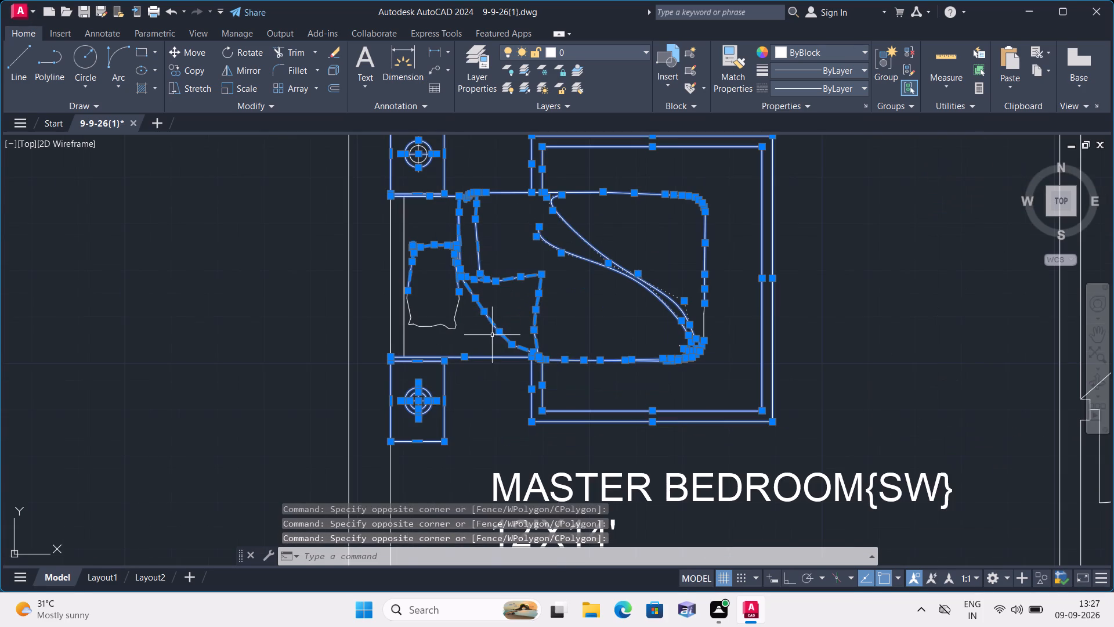
click(480, 341)
click(392, 307)
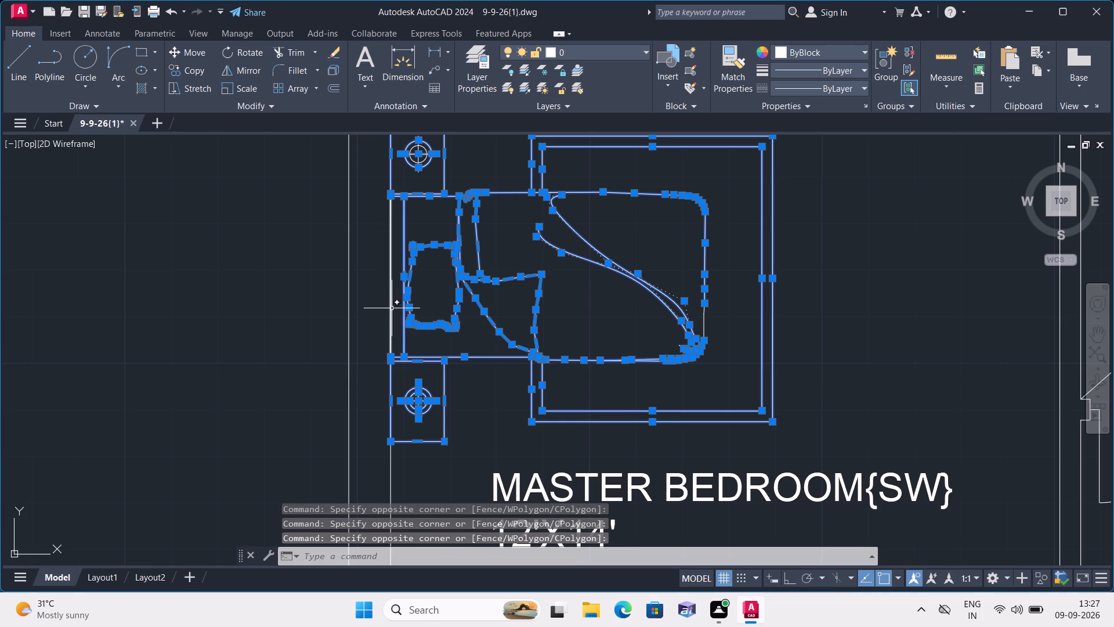
click(390, 289)
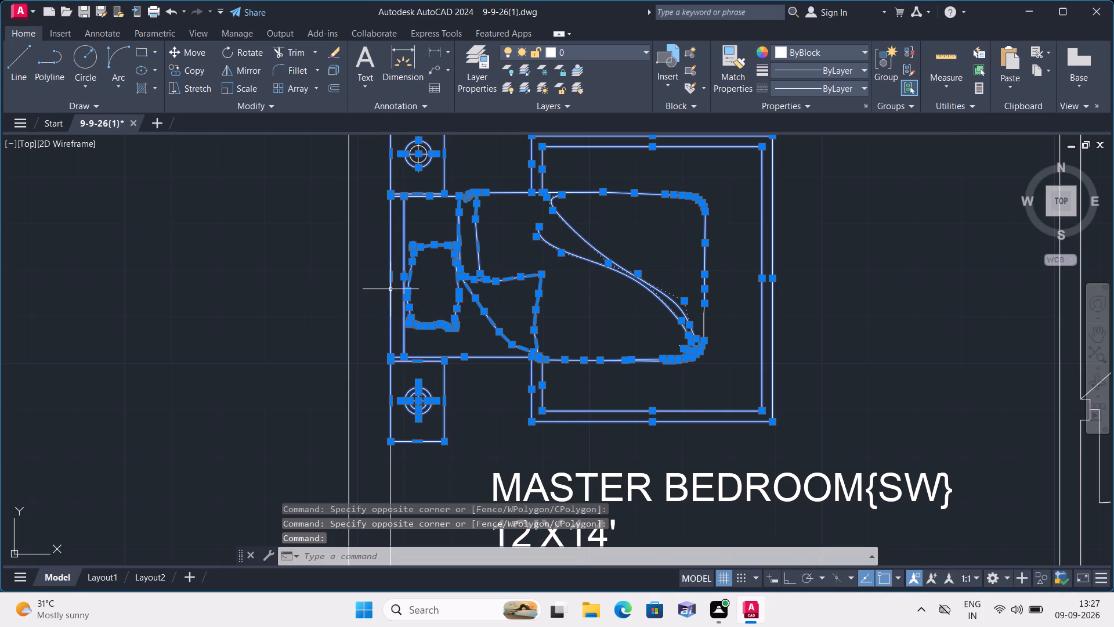
scroll(390, 289, down, 1)
scroll(533, 334, down, 1)
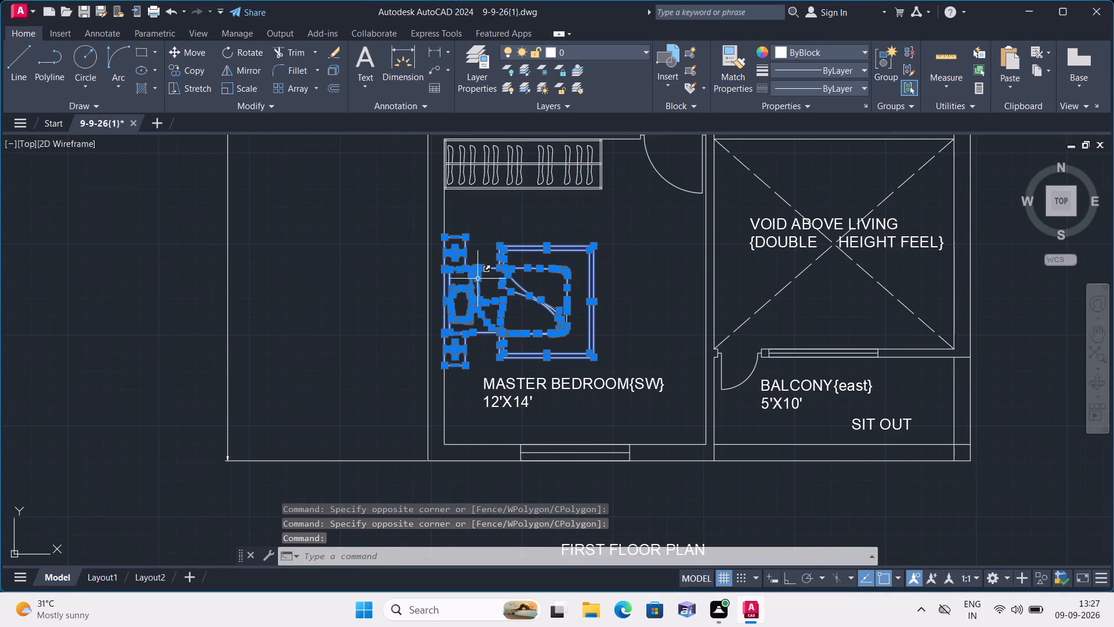
scroll(465, 249, up, 4)
click(432, 312)
click(363, 264)
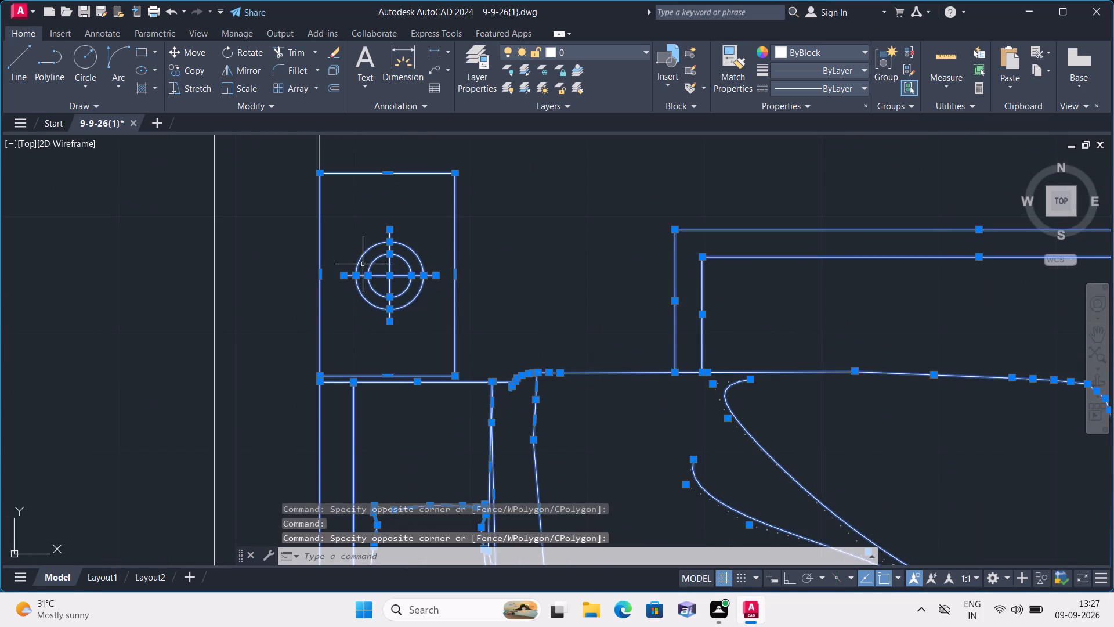
scroll(461, 296, down, 2)
scroll(508, 338, down, 1)
scroll(544, 425, up, 1)
middle_drag(492, 481, 495, 460)
scroll(408, 487, up, 2)
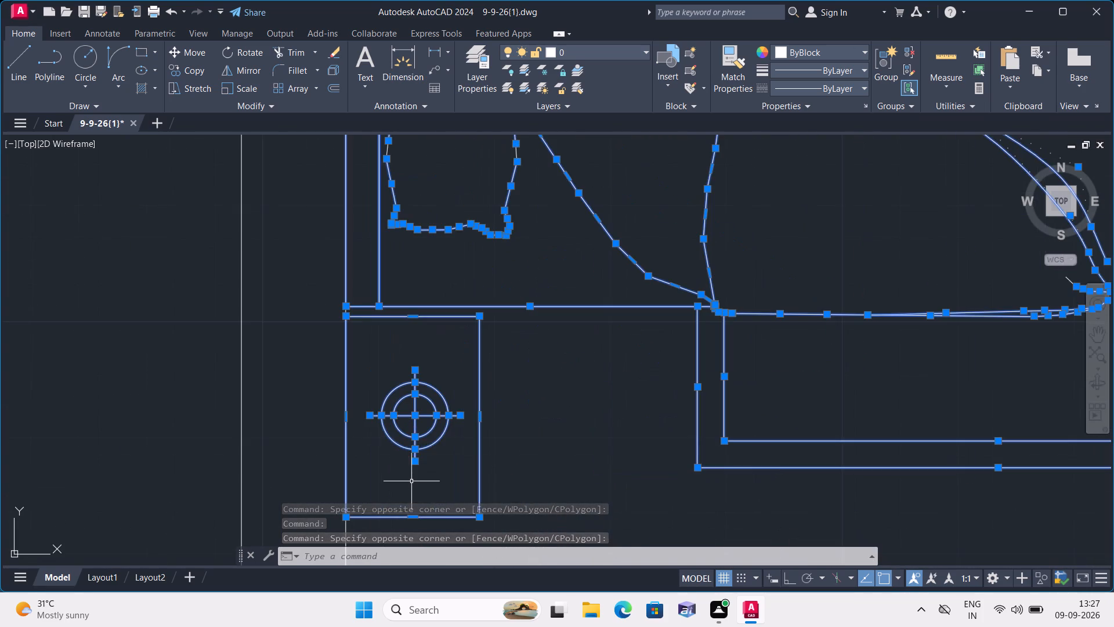
scroll(413, 470, down, 3)
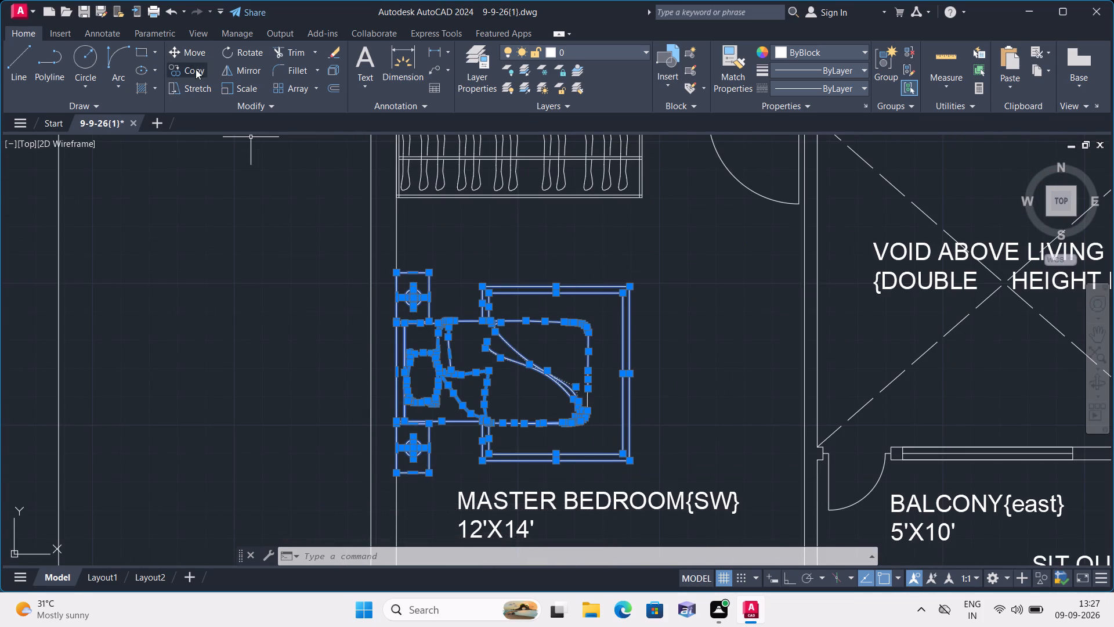
Copy the selected bed set by the headboard's wall-side midpoint onto the inner face of the west wall in the new plan's northwest bedroom.
click(196, 67)
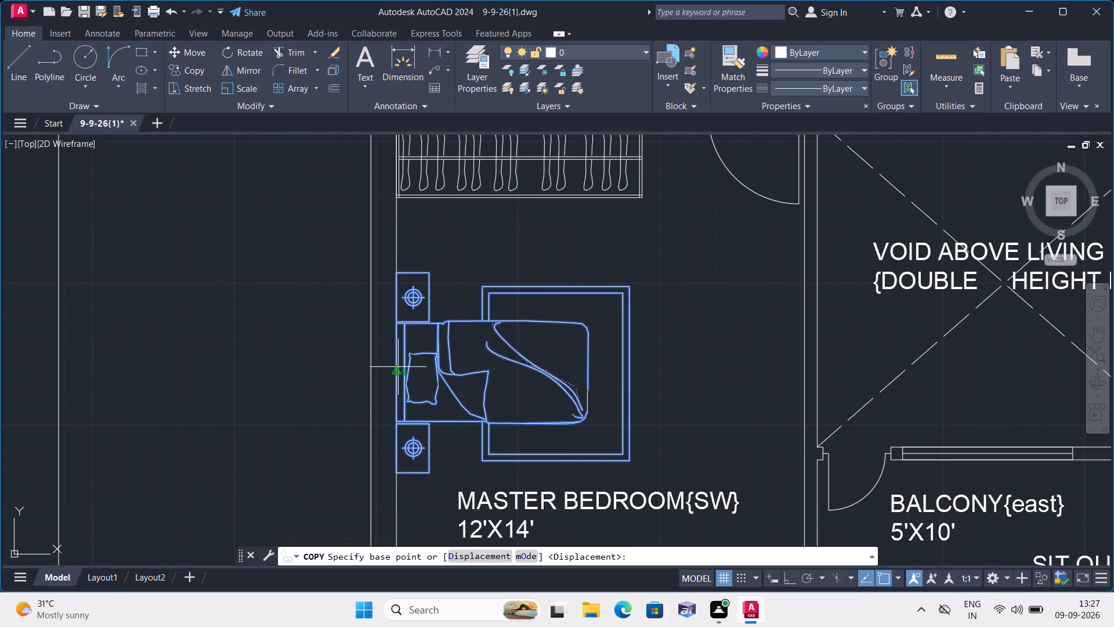
click(396, 368)
scroll(396, 368, down, 3)
middle_drag(348, 377, 520, 243)
scroll(520, 243, down, 1)
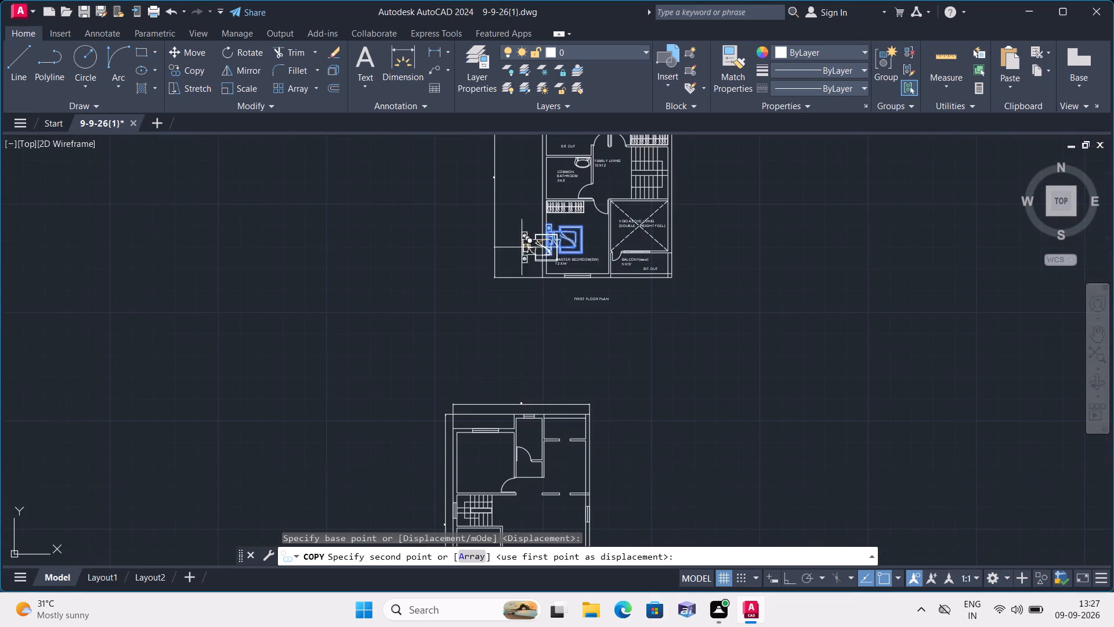
scroll(457, 466, up, 5)
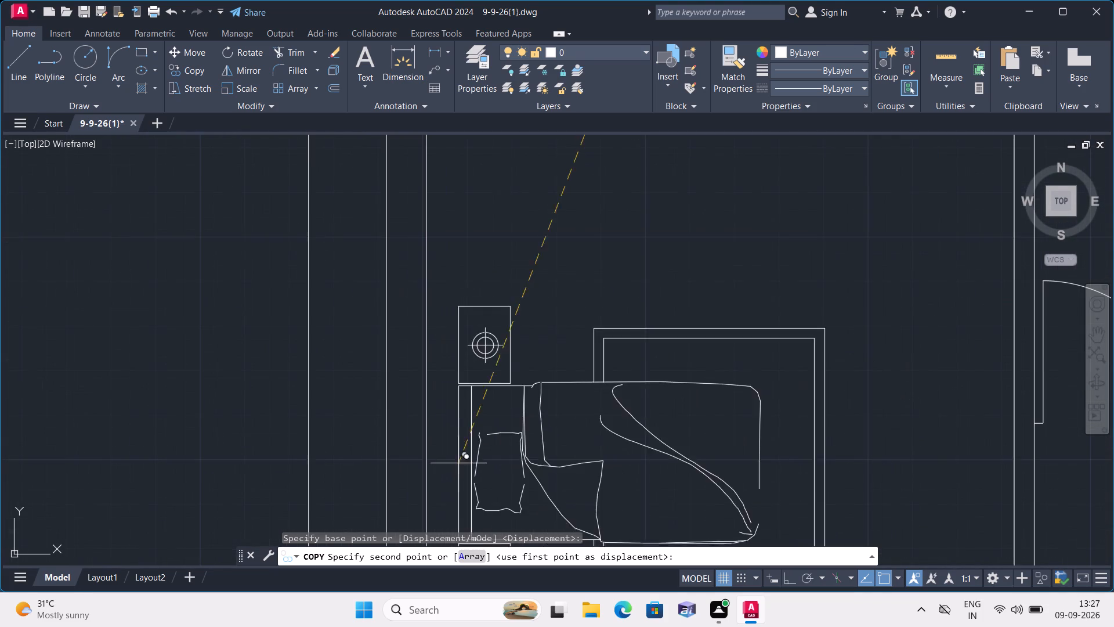
scroll(431, 367, down, 1)
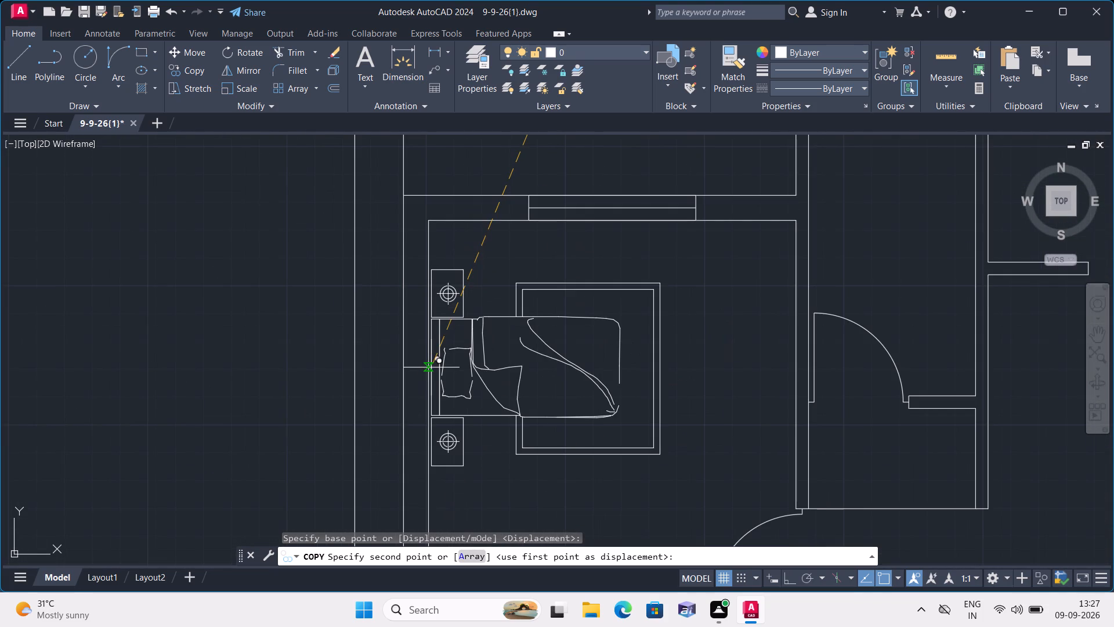
scroll(431, 367, up, 2)
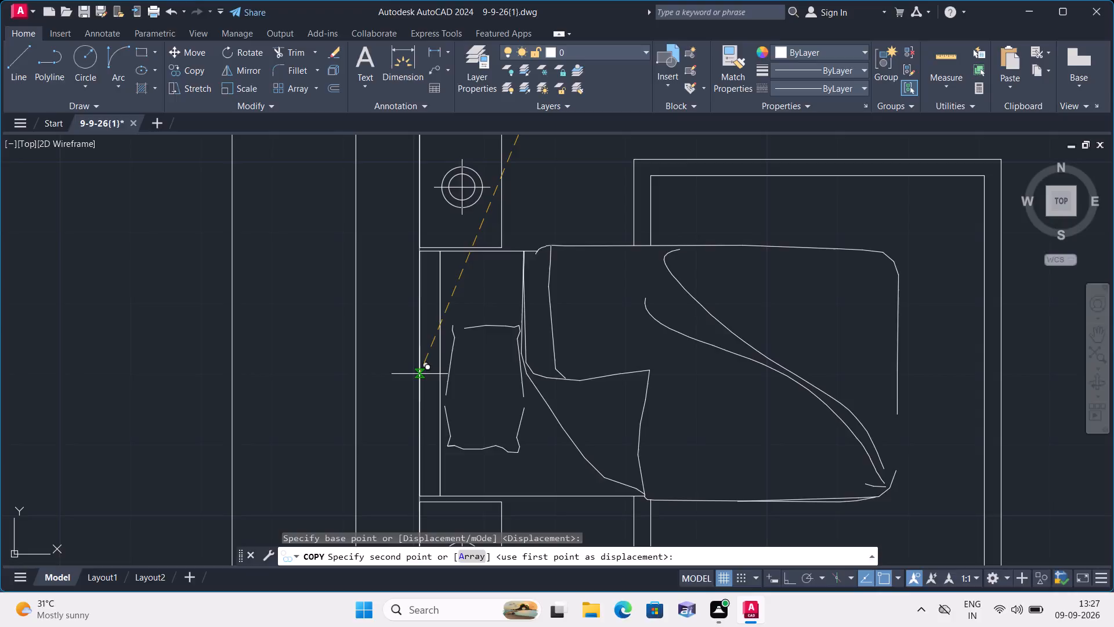
scroll(421, 373, up, 2)
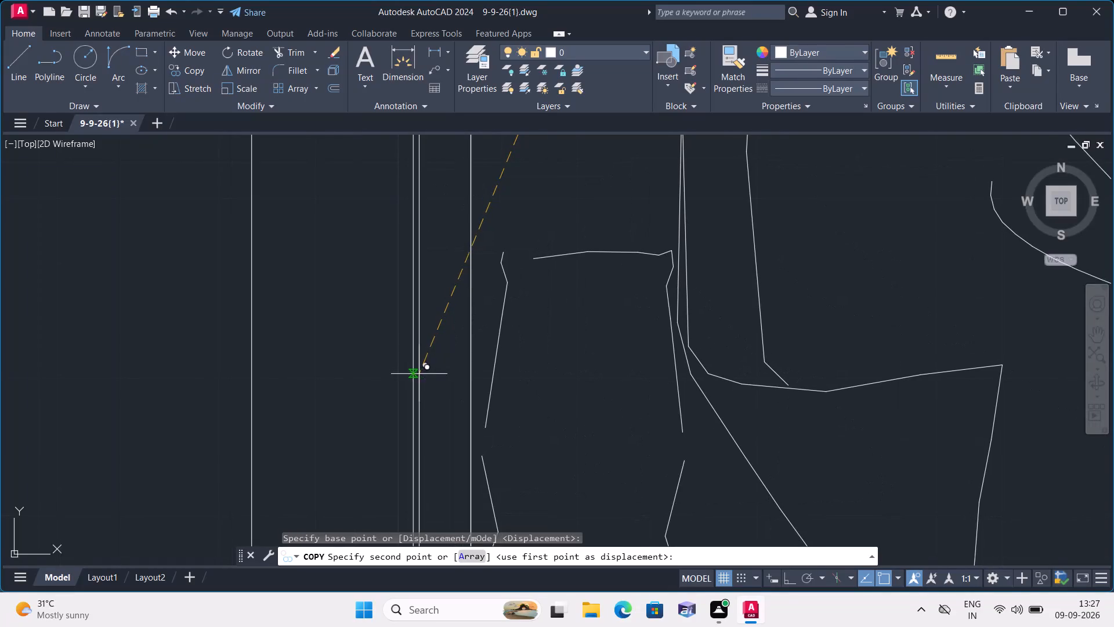
click(411, 378)
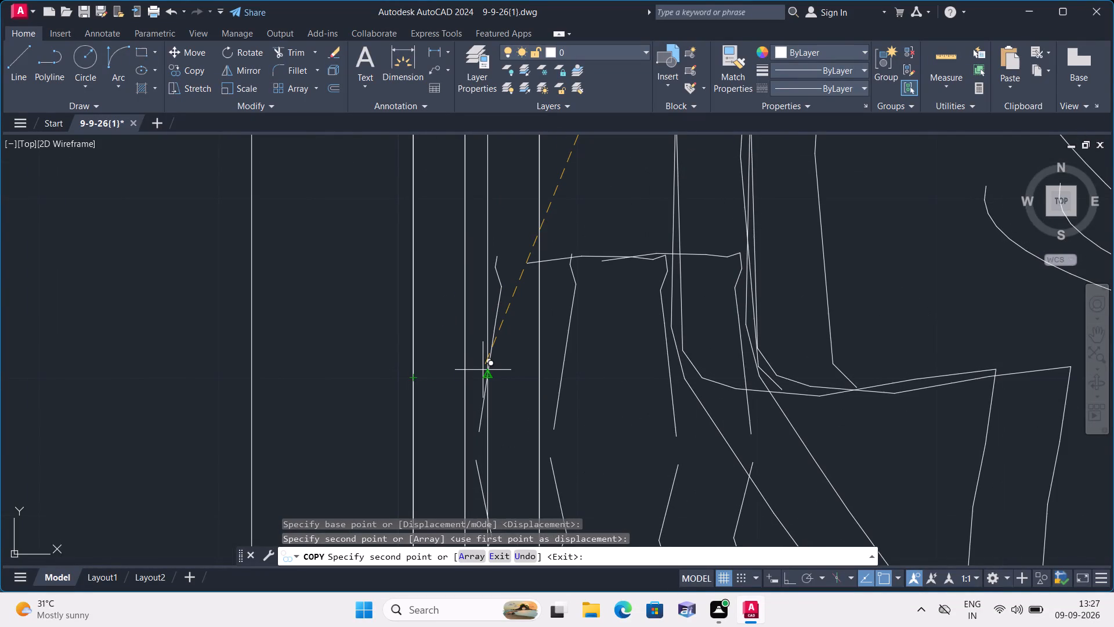
key(Escape)
Copy the first-floor master bedroom's wardrobe, including all hangers, into the new plan's northwest bedroom, against the west wall just north of the staircase wall.
scroll(483, 370, down, 4)
scroll(610, 426, down, 1)
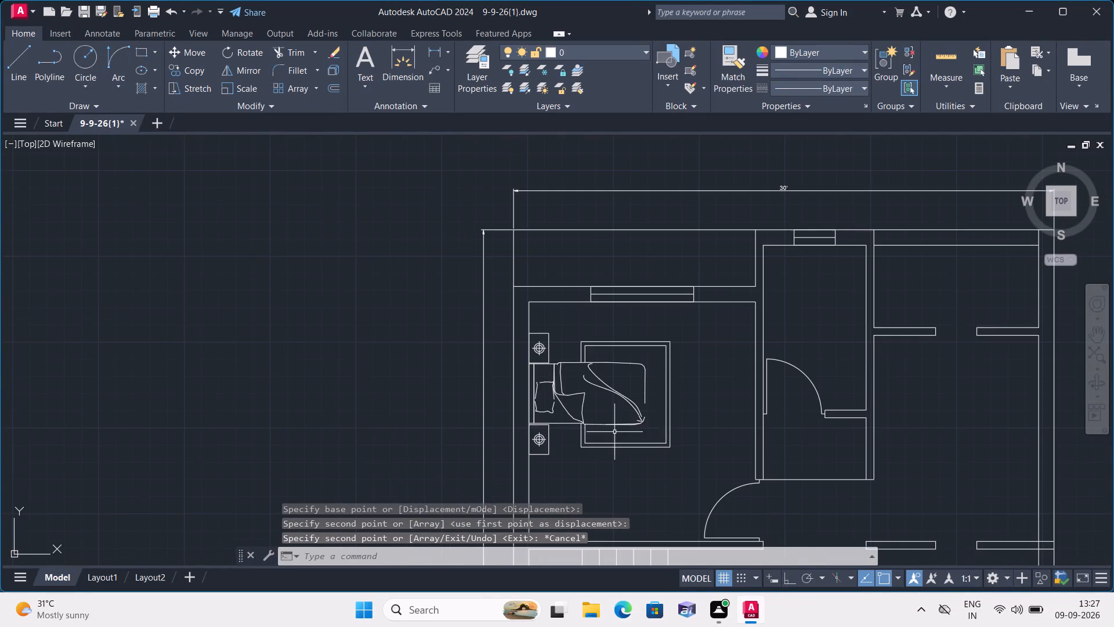
middle_drag(614, 433, 609, 418)
scroll(609, 418, down, 1)
scroll(759, 352, down, 2)
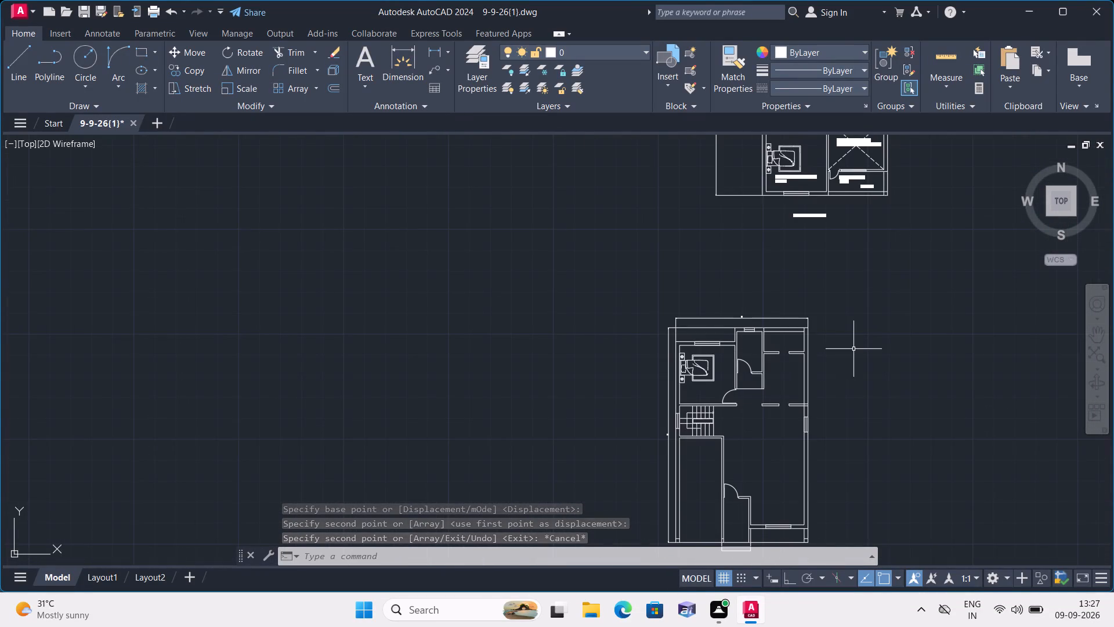
middle_drag(853, 349, 750, 455)
scroll(750, 456, down, 1)
scroll(757, 345, up, 4)
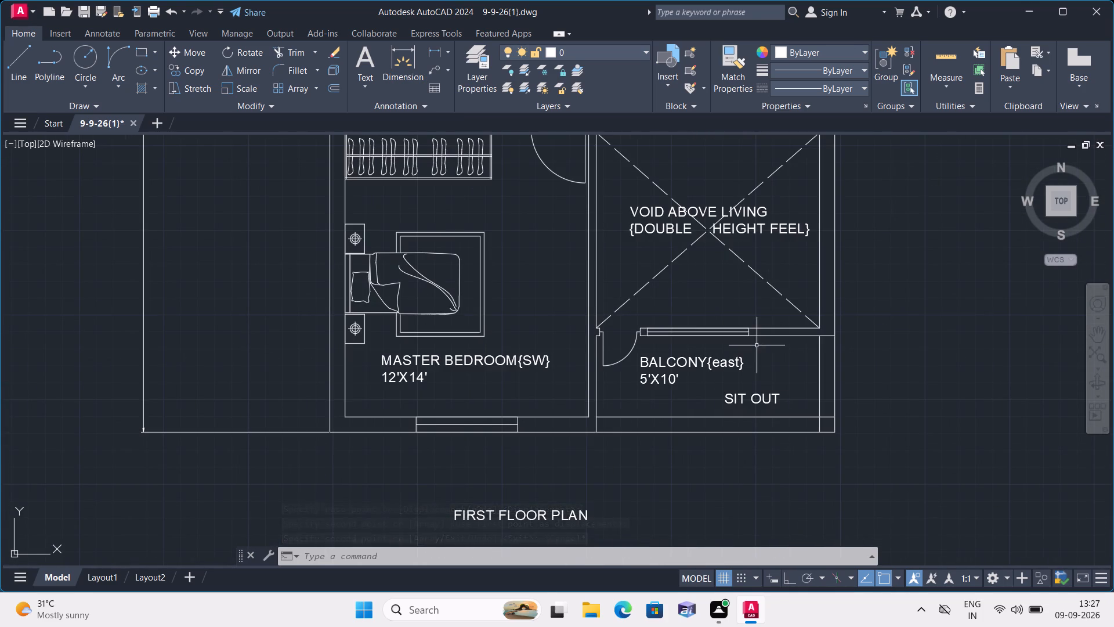
scroll(757, 345, down, 1)
middle_drag(599, 258, 655, 345)
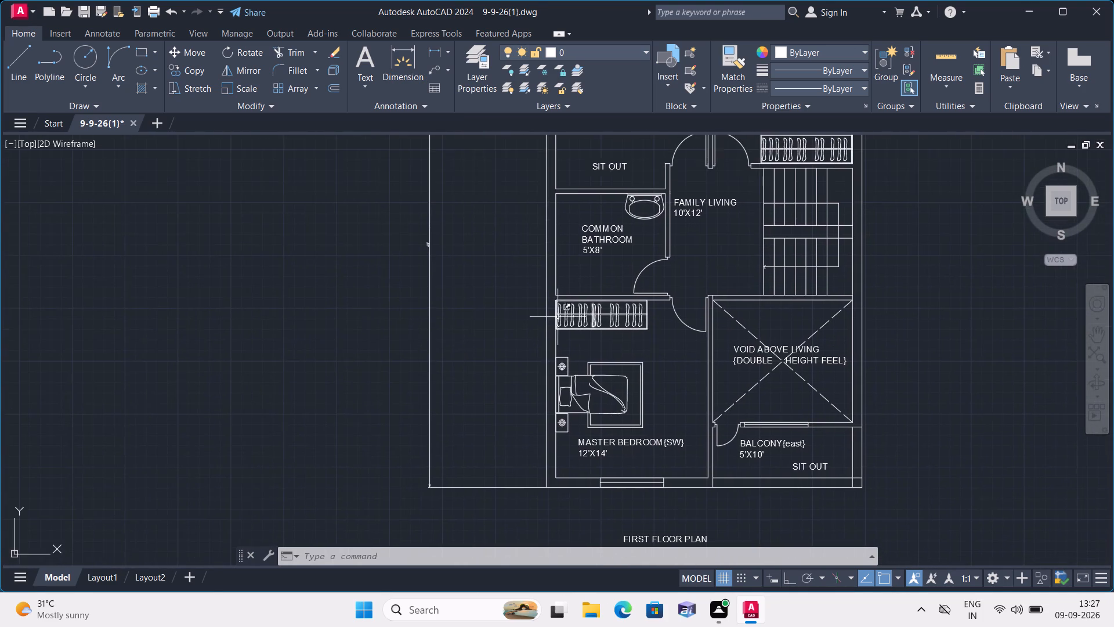
scroll(558, 317, up, 3)
click(946, 391)
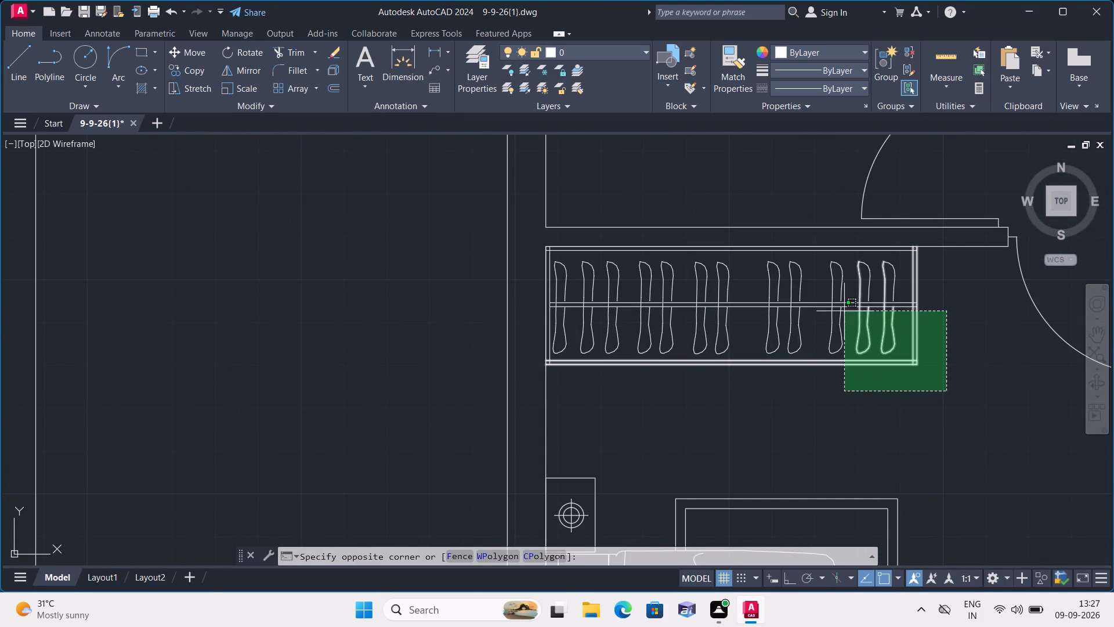
click(570, 283)
scroll(571, 342, up, 3)
click(483, 373)
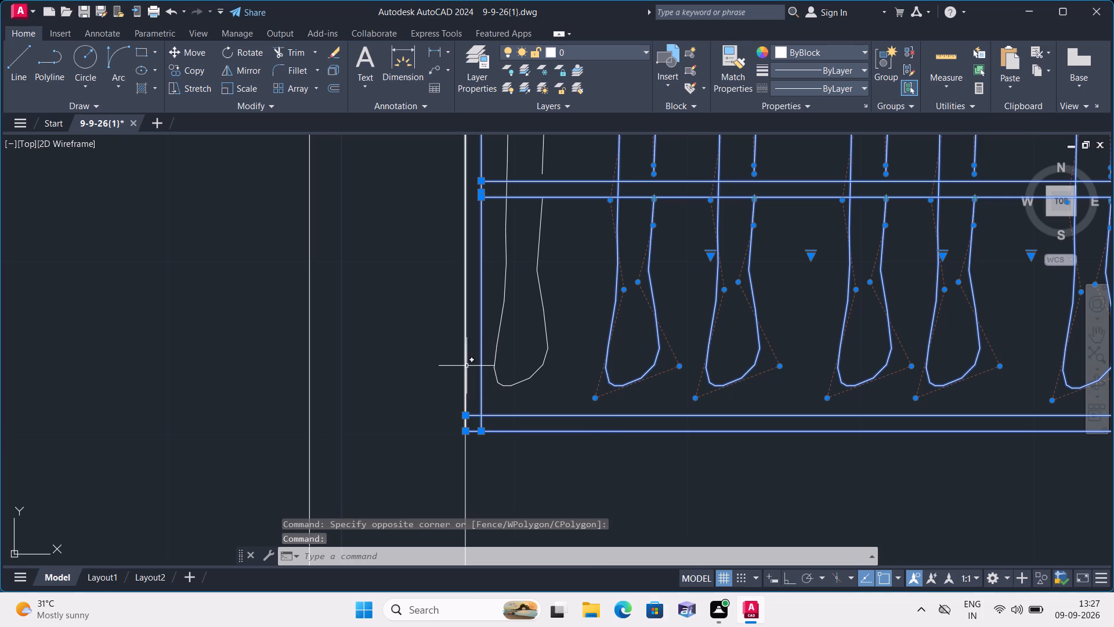
click(466, 363)
scroll(476, 353, down, 2)
scroll(509, 265, up, 1)
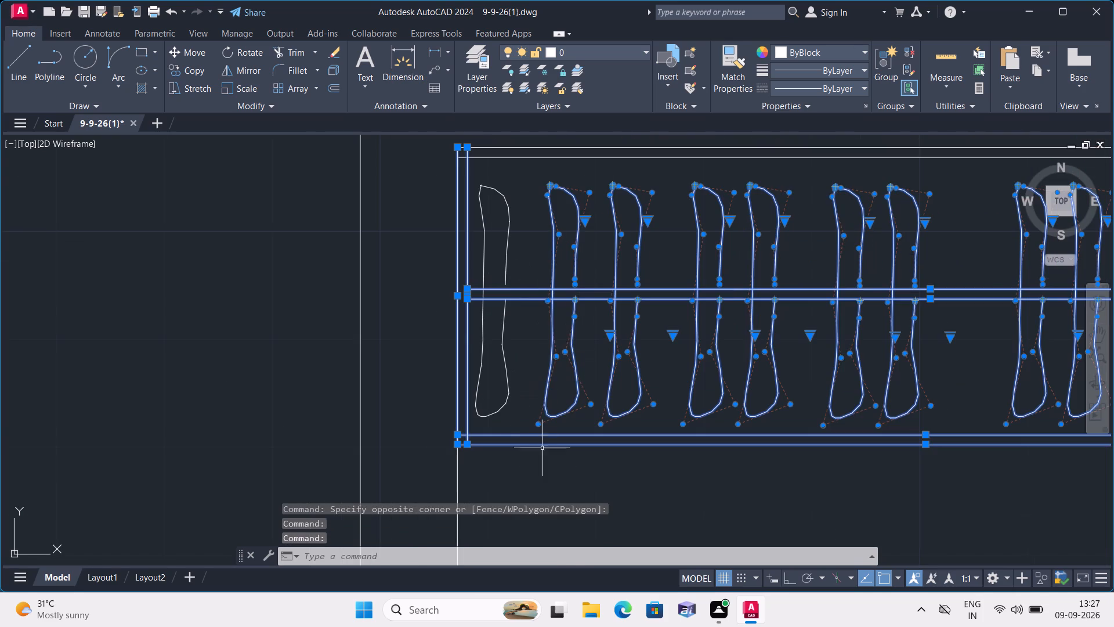
click(552, 478)
click(473, 248)
scroll(491, 265, down, 2)
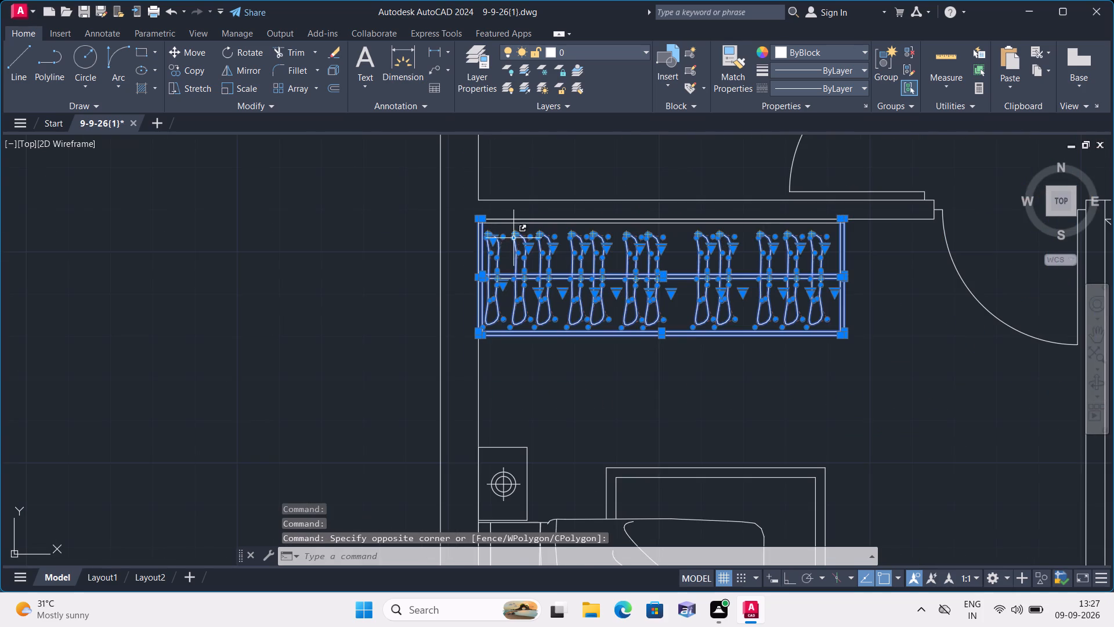
scroll(516, 235, up, 2)
click(536, 203)
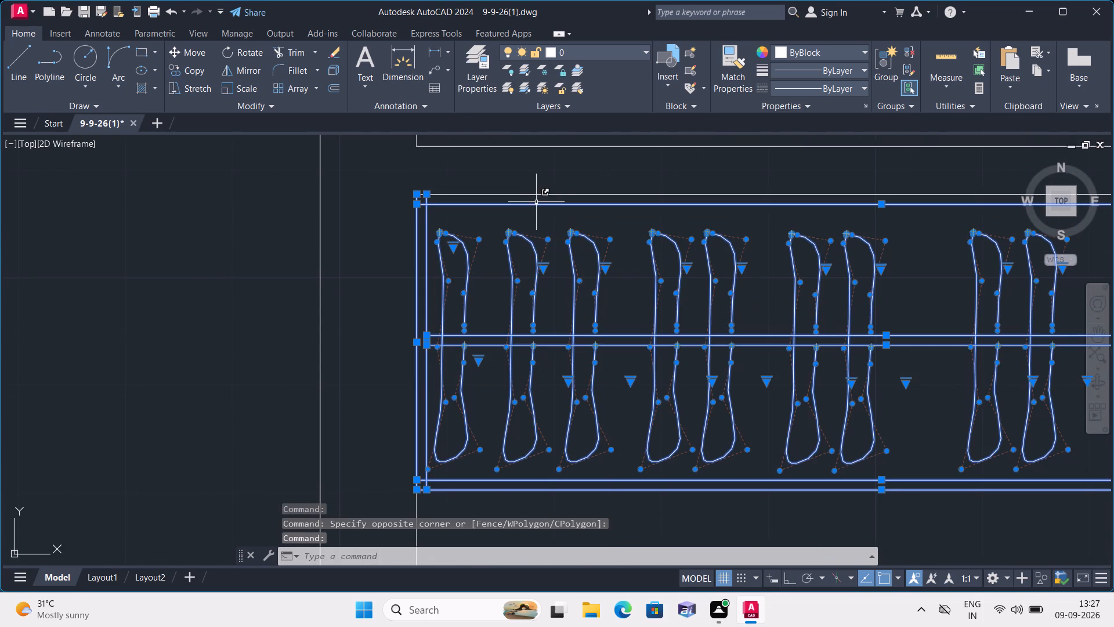
click(544, 192)
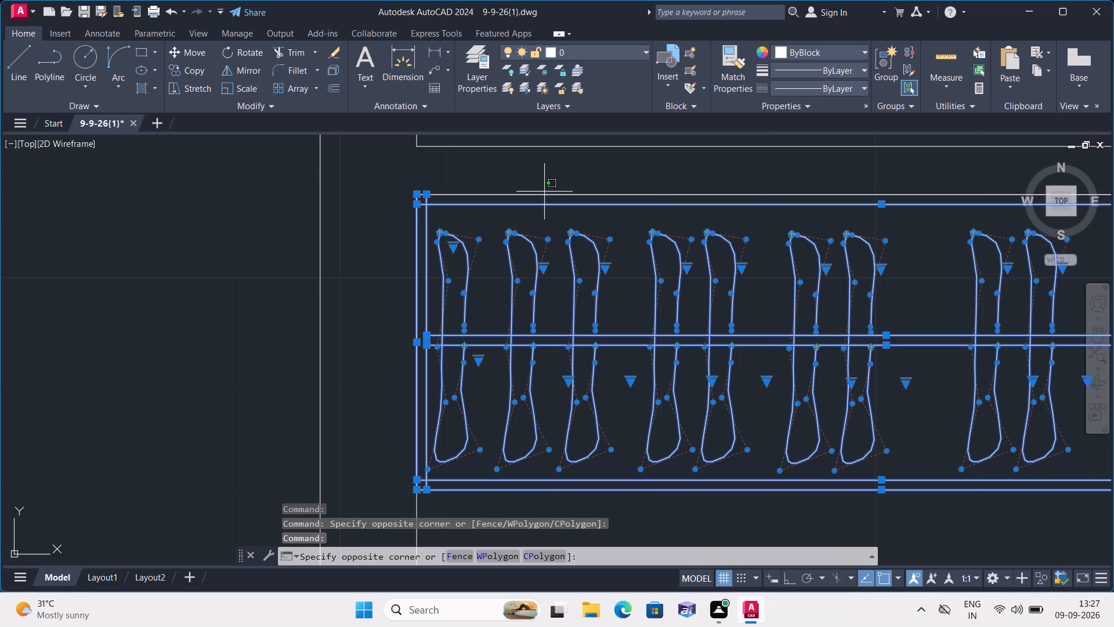
click(544, 191)
click(544, 192)
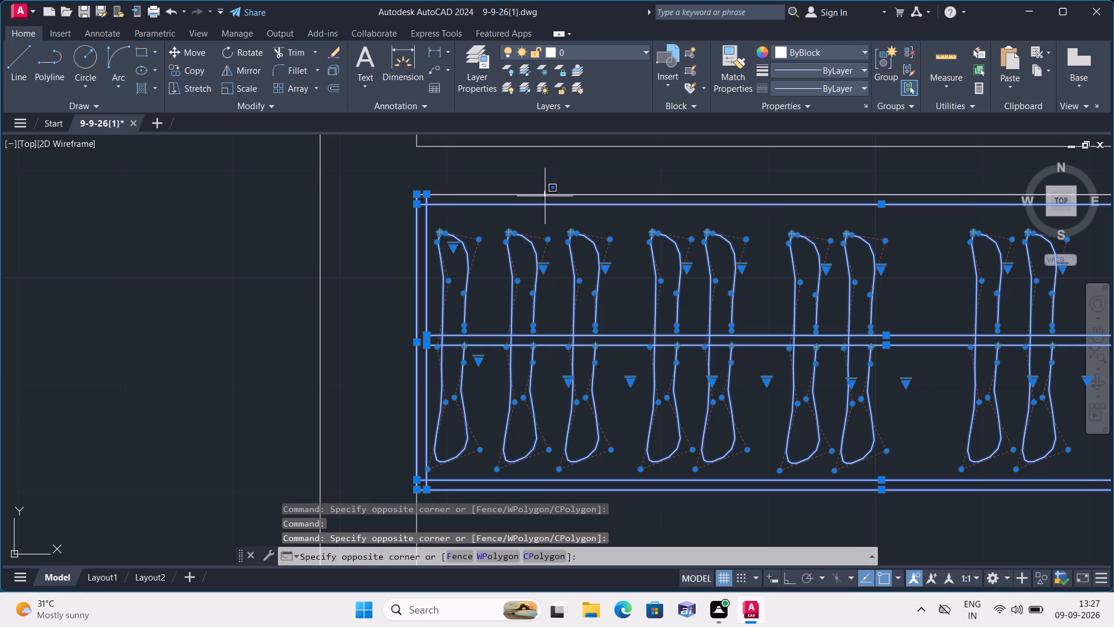
click(545, 195)
click(545, 194)
click(545, 194)
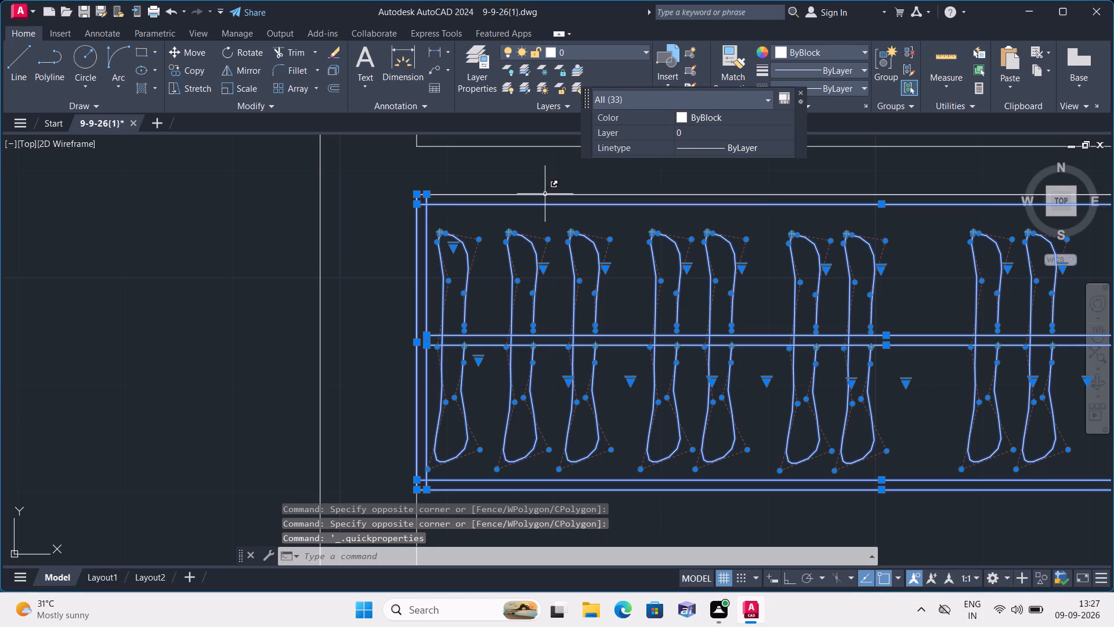
scroll(545, 195, down, 2)
scroll(719, 377, down, 1)
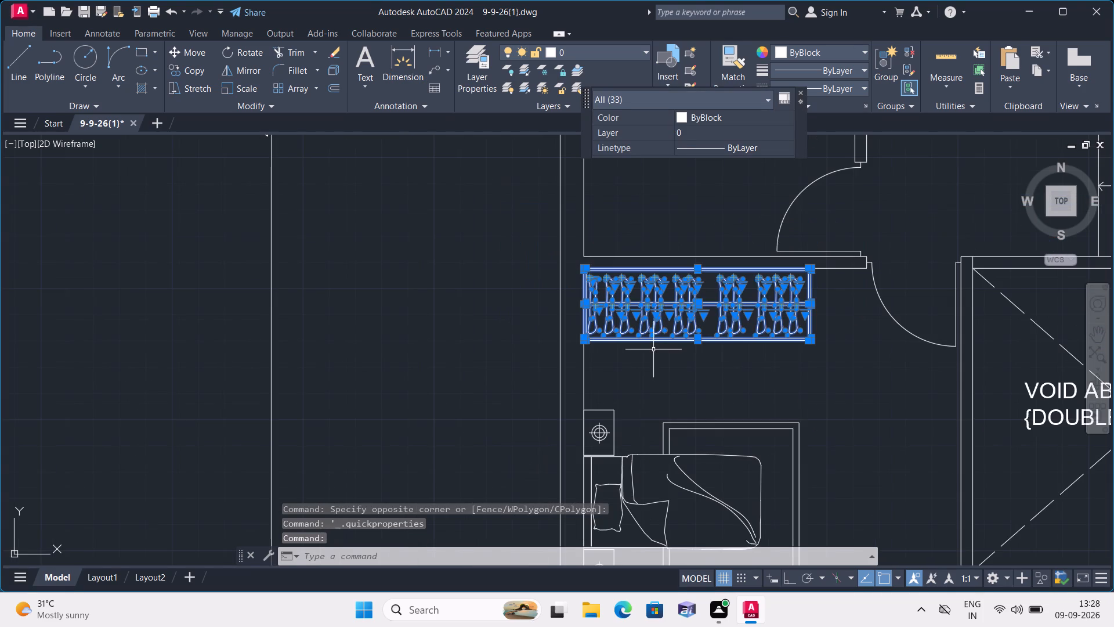
scroll(661, 308, up, 3)
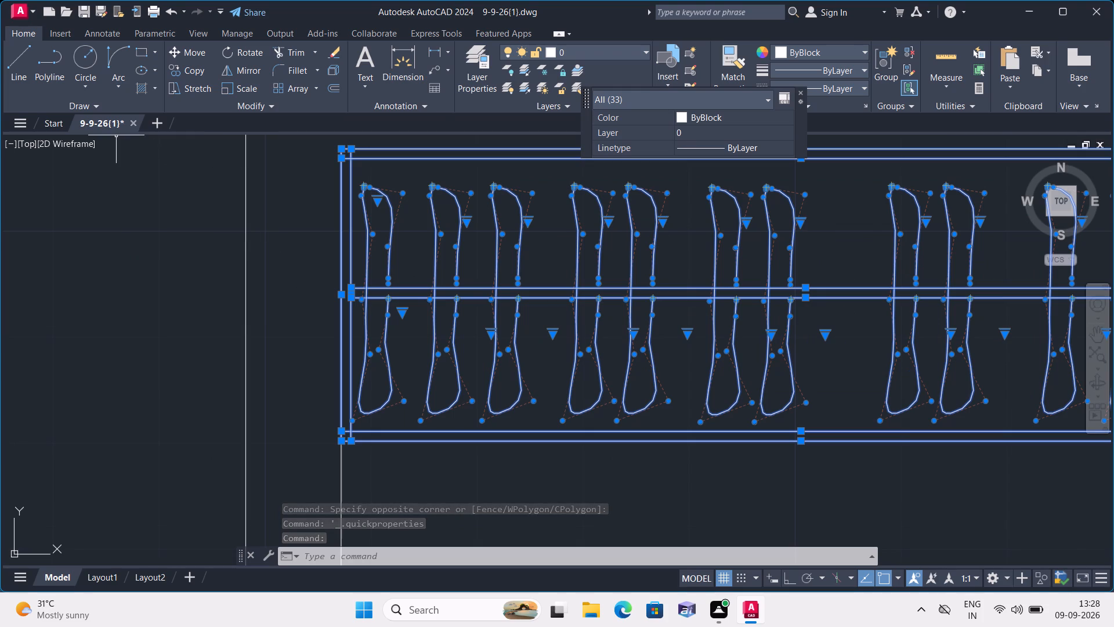
click(178, 69)
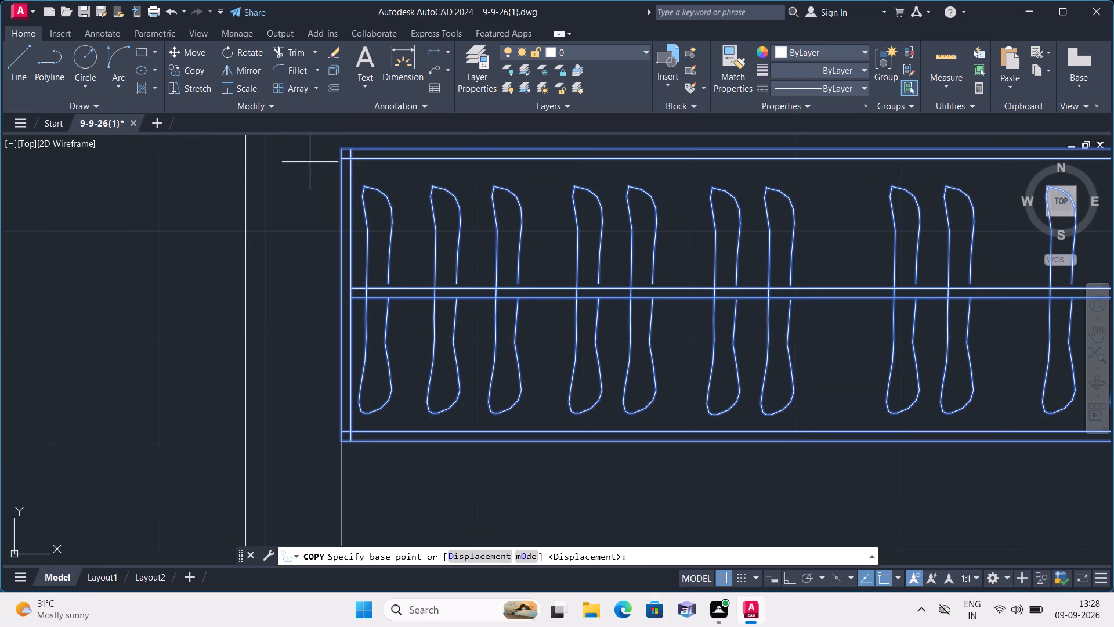
click(342, 151)
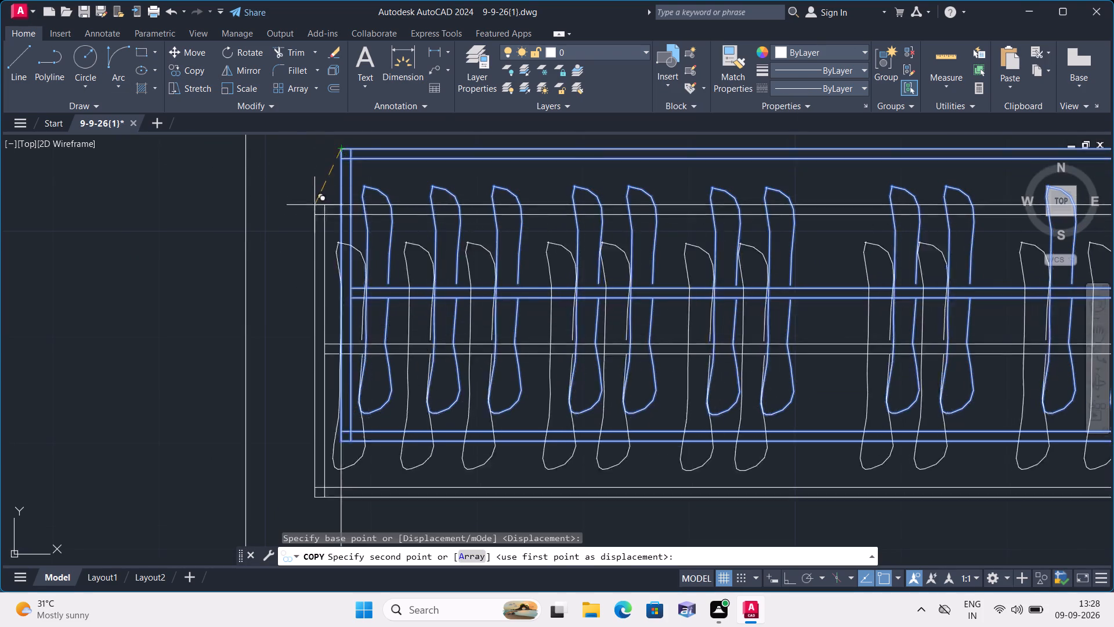
scroll(310, 212, down, 2)
scroll(251, 297, down, 2)
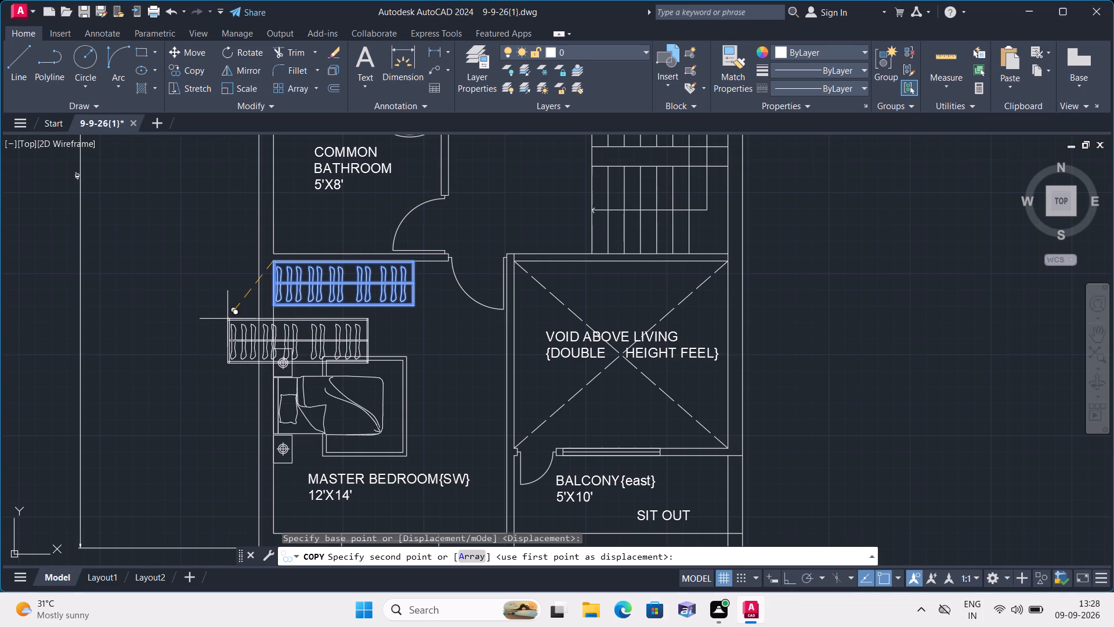
scroll(227, 318, down, 2)
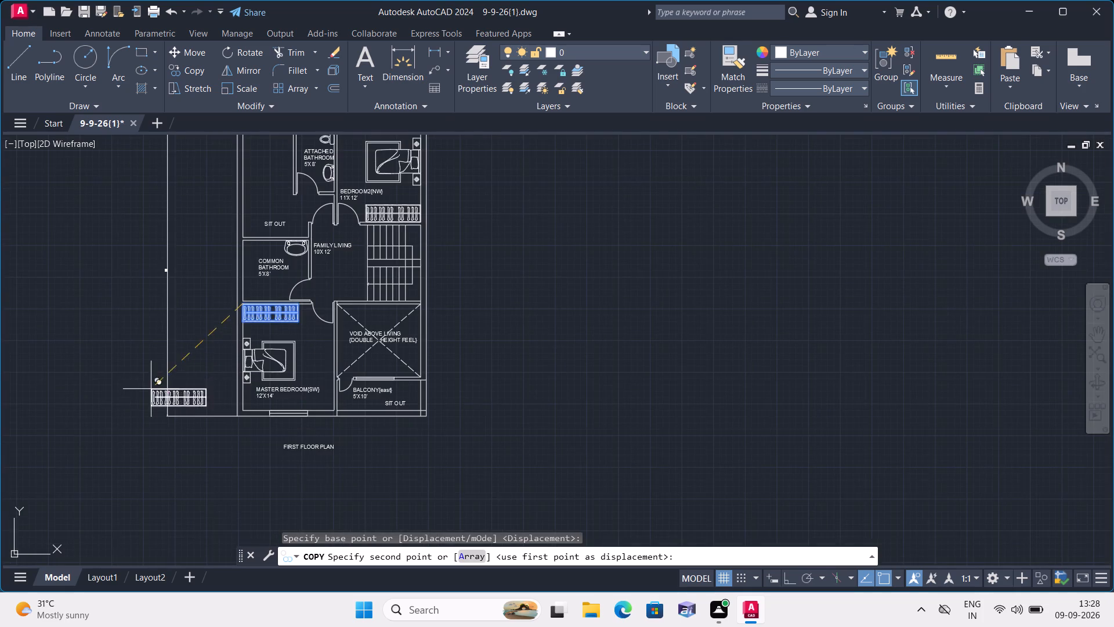
middle_drag(144, 410, 353, 293)
scroll(353, 293, down, 1)
scroll(339, 460, up, 1)
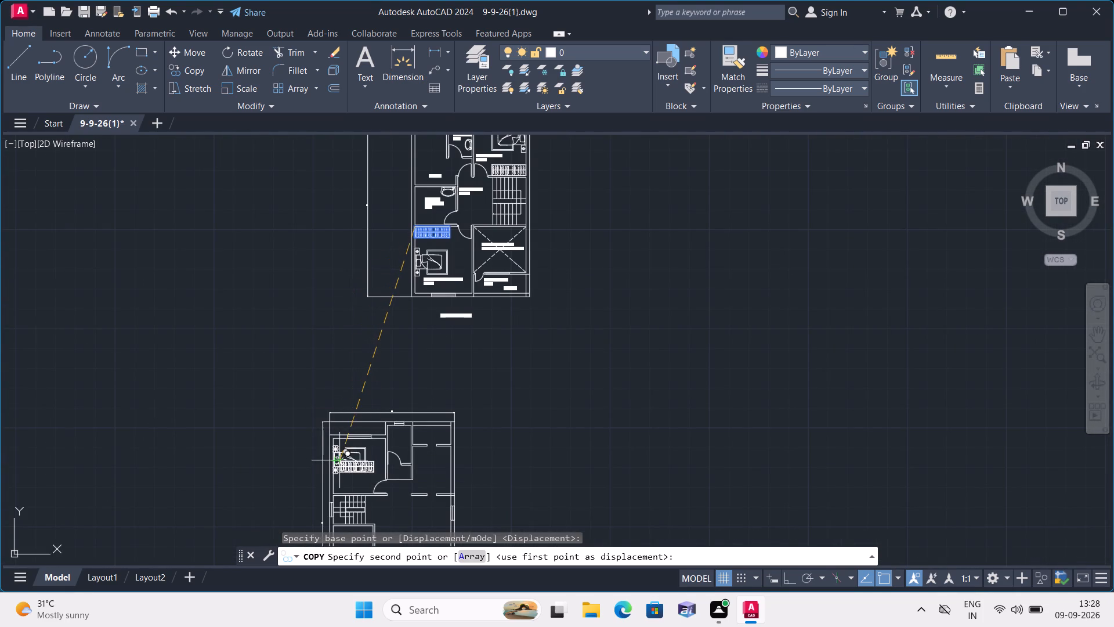
scroll(366, 449, up, 2)
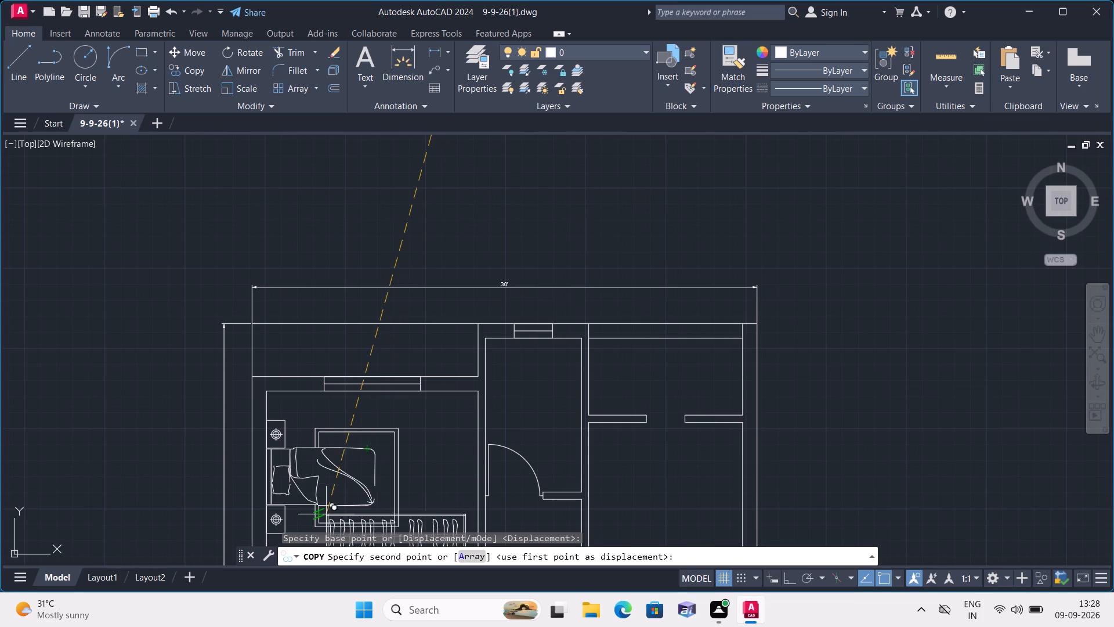
middle_drag(324, 508, 400, 298)
scroll(366, 356, up, 2)
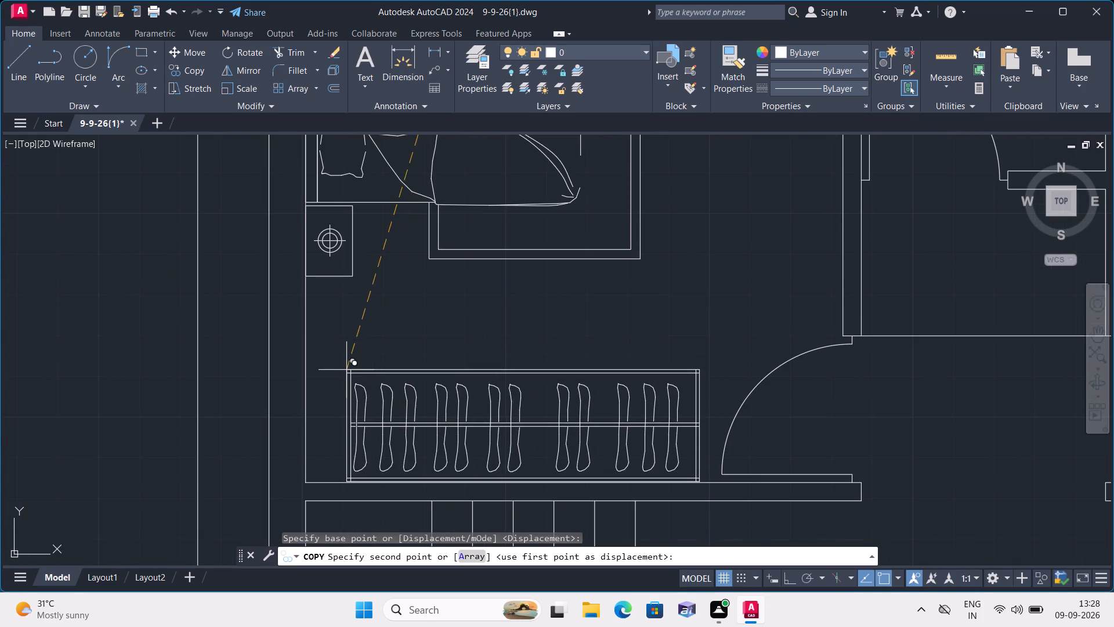
scroll(306, 371, up, 2)
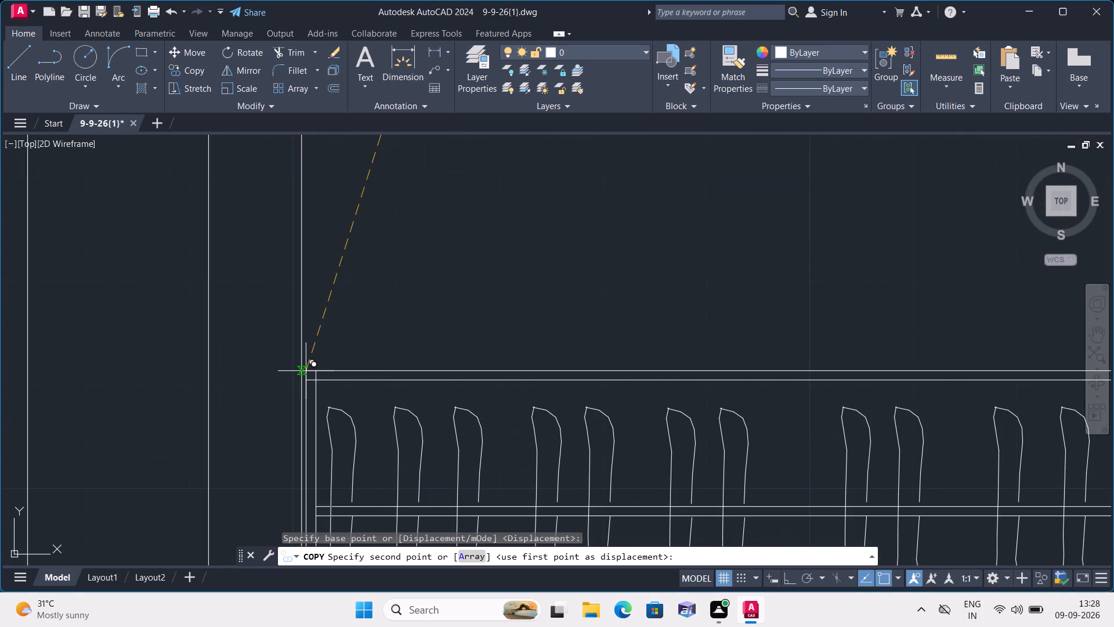
middle_drag(306, 369, 345, 270)
scroll(339, 255, down, 1)
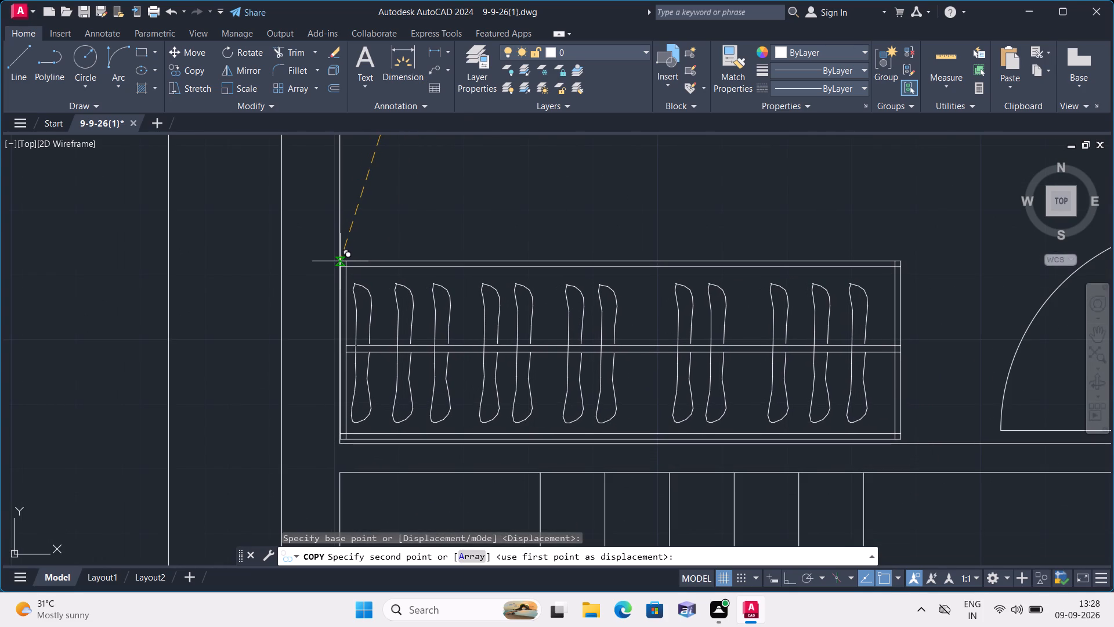
scroll(340, 261, up, 3)
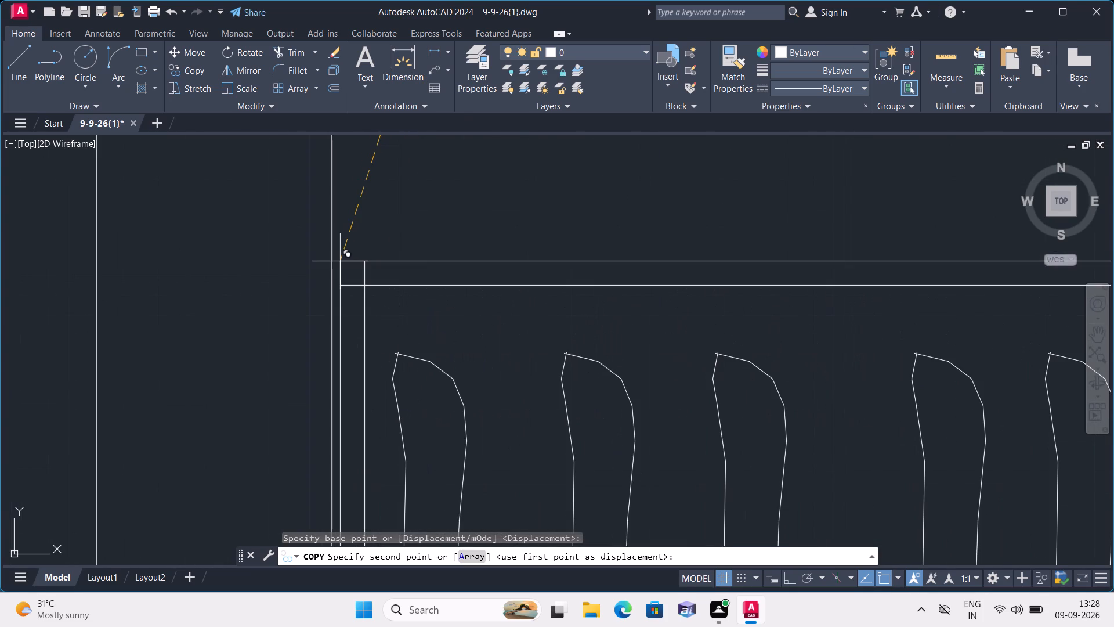
click(331, 257)
scroll(356, 255, down, 4)
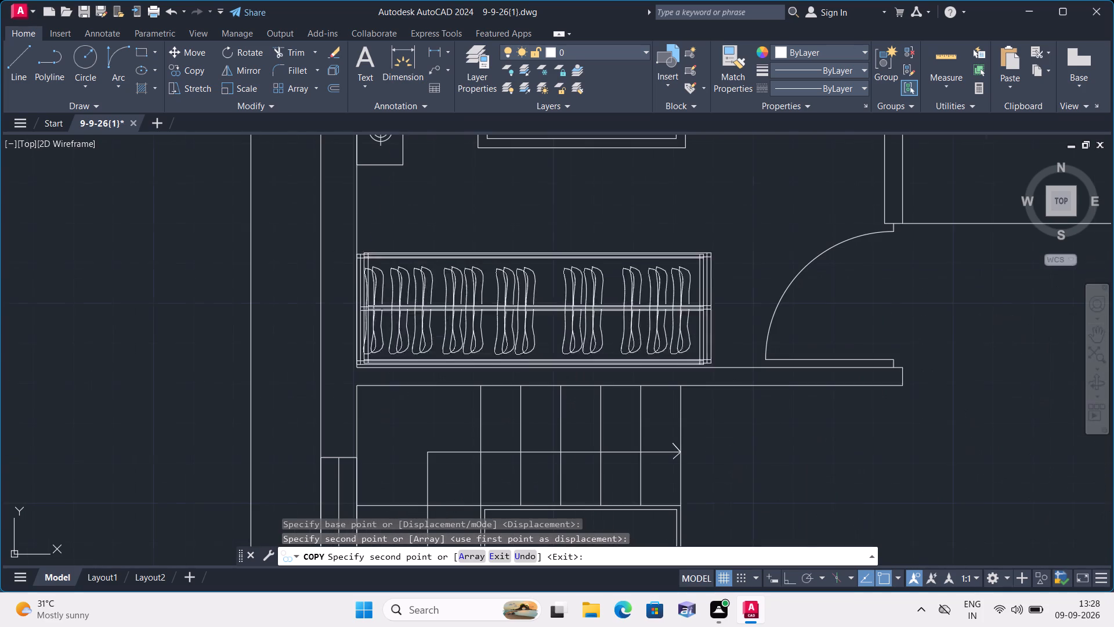
key(Escape)
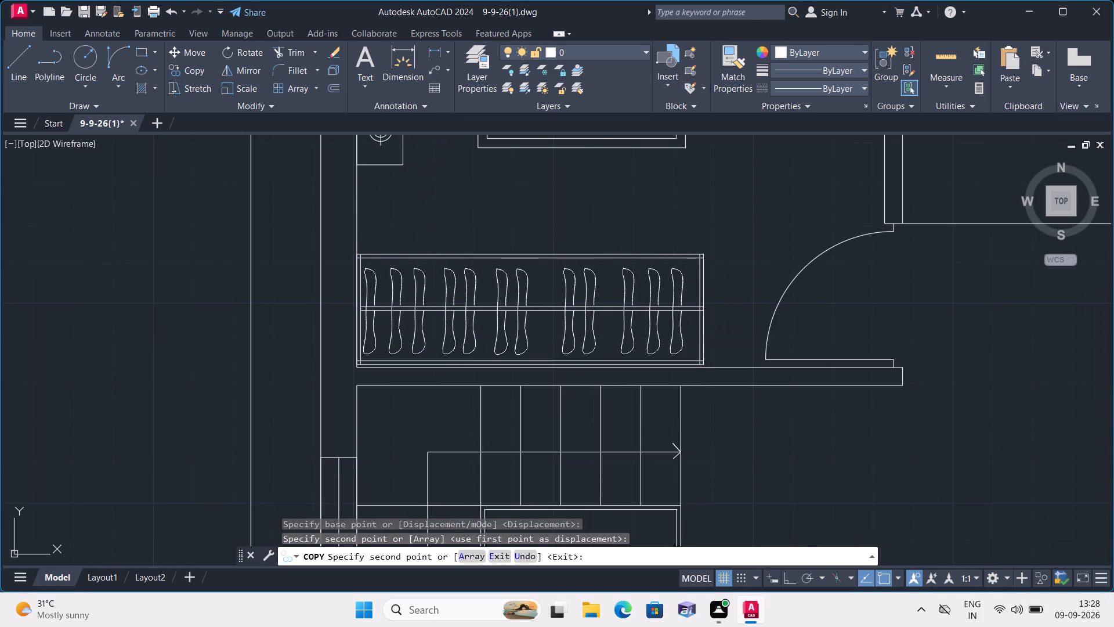
Move the entire copied wardrobe, including all hangers, from its southwest corner to the northwest bedroom's southwest inner wall corner.
scroll(558, 325, up, 1)
scroll(793, 550, down, 1)
scroll(685, 373, up, 2)
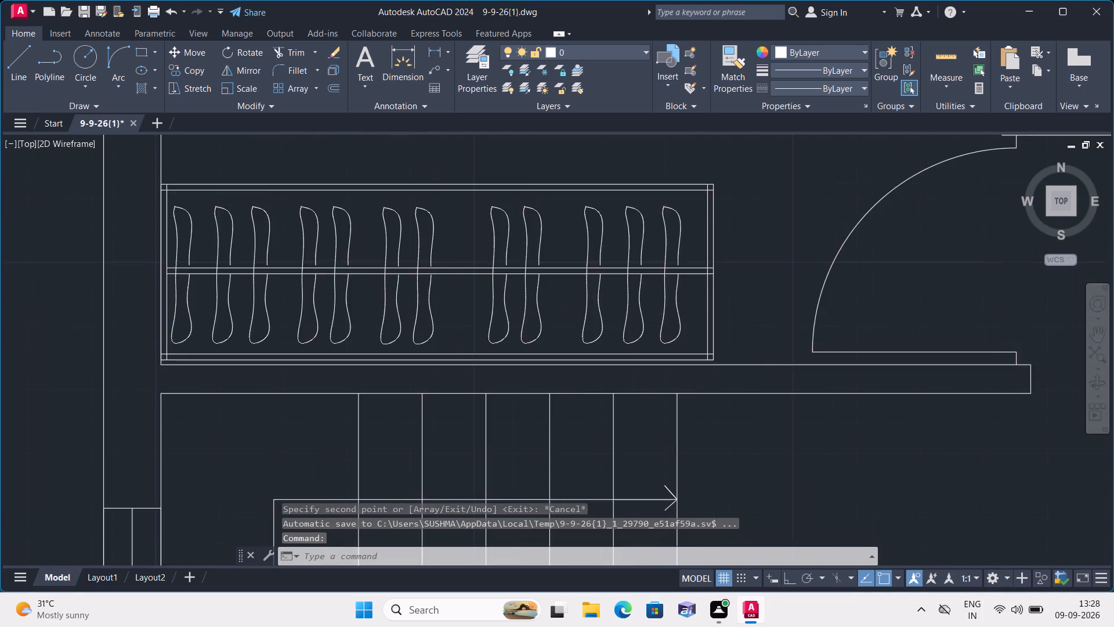
click(767, 324)
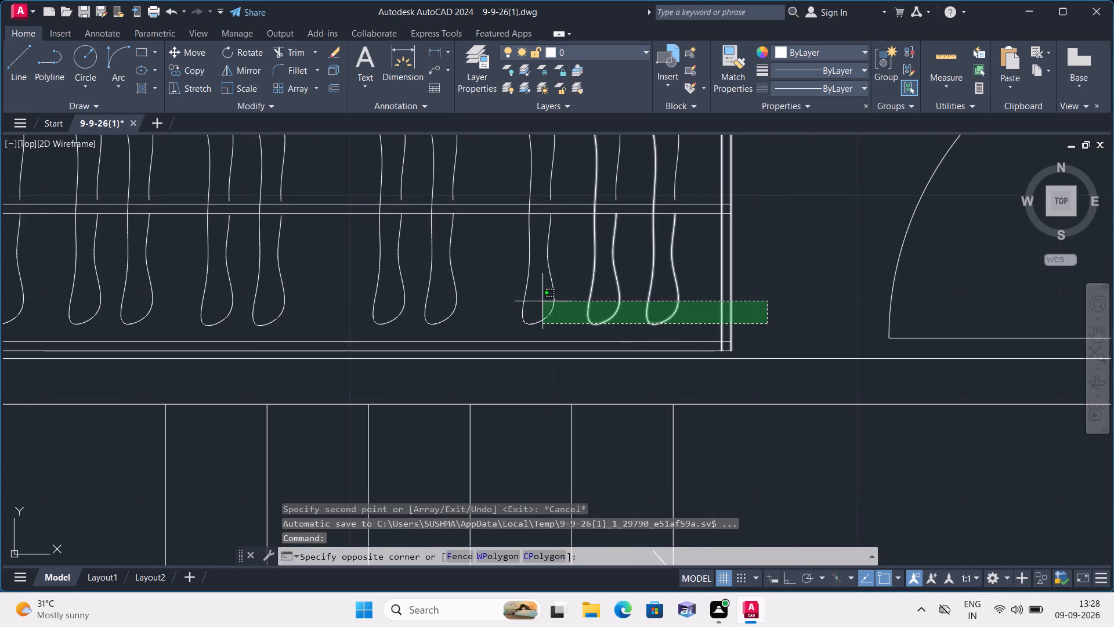
click(247, 193)
middle_drag(247, 193, 349, 250)
scroll(349, 250, down, 1)
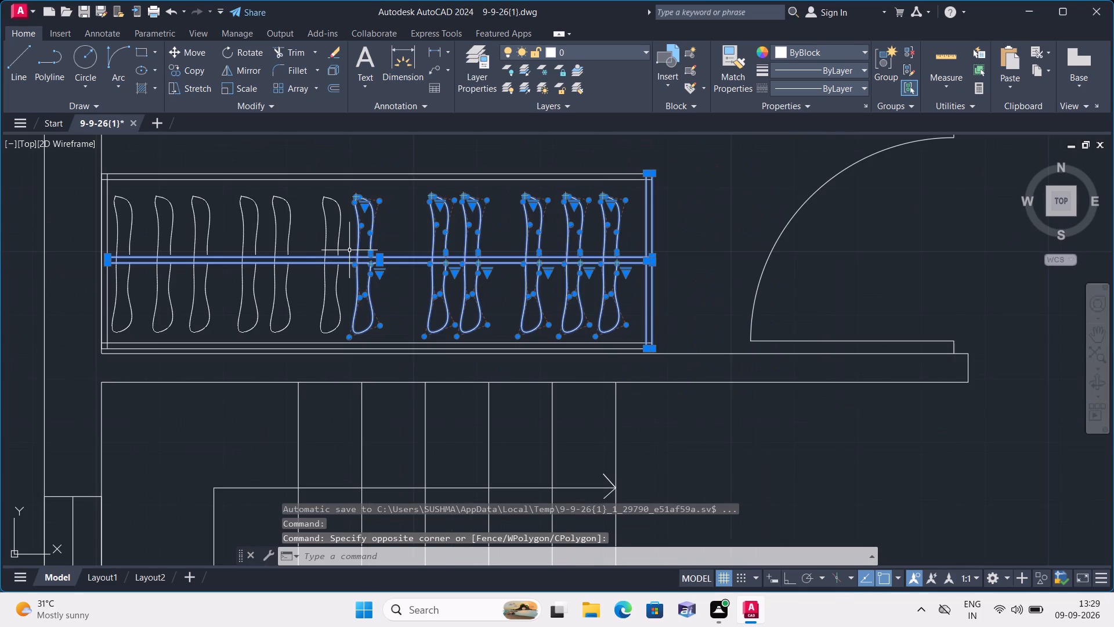
click(625, 349)
click(627, 341)
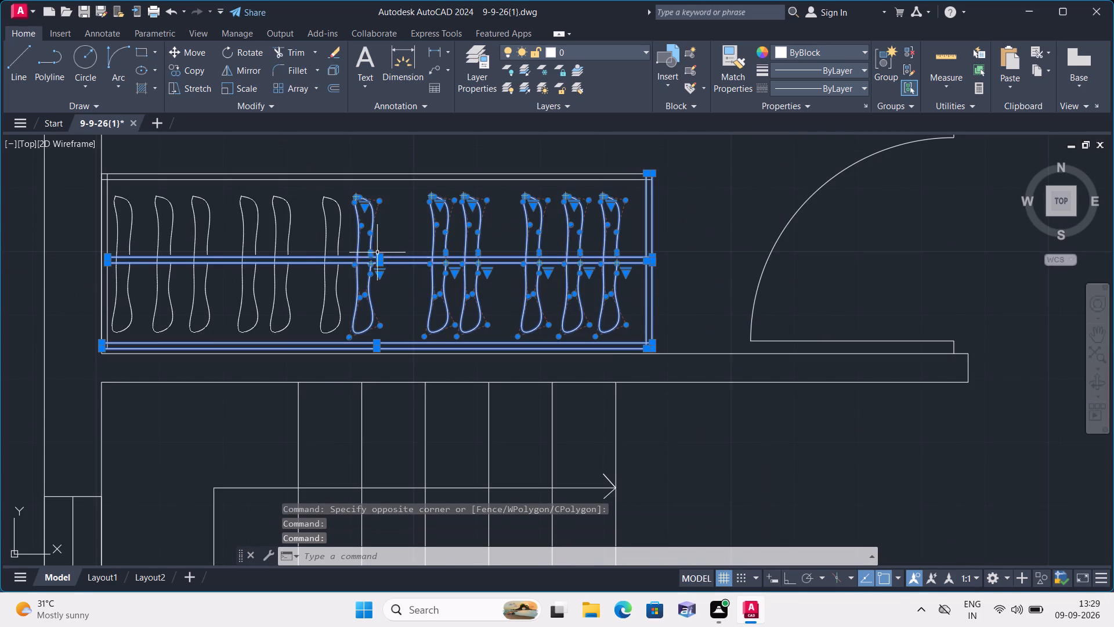
click(223, 175)
click(225, 176)
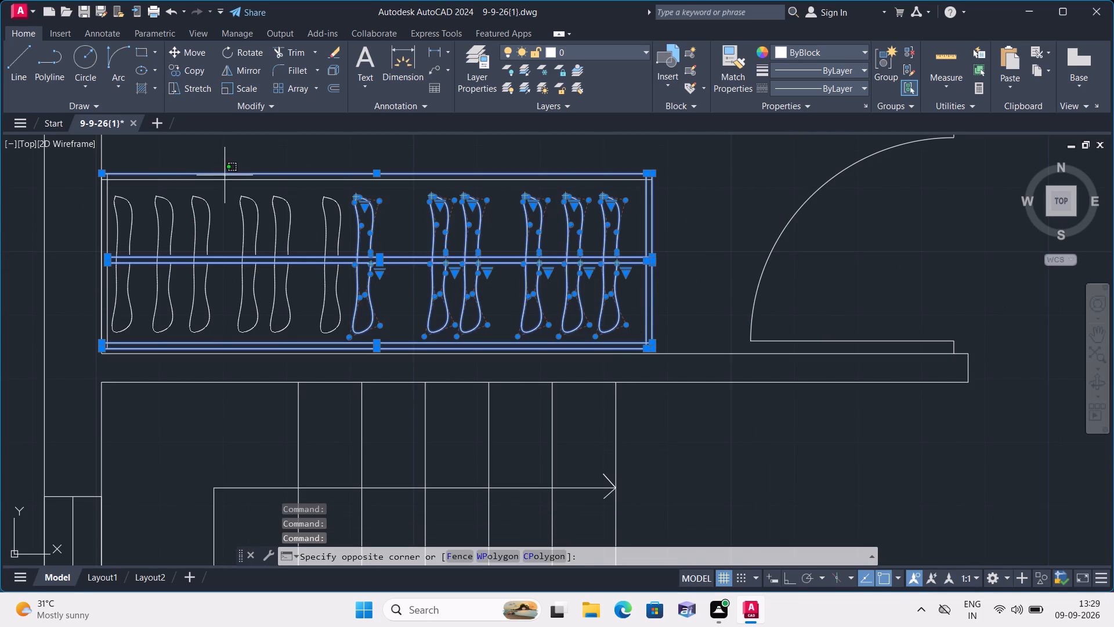
click(348, 182)
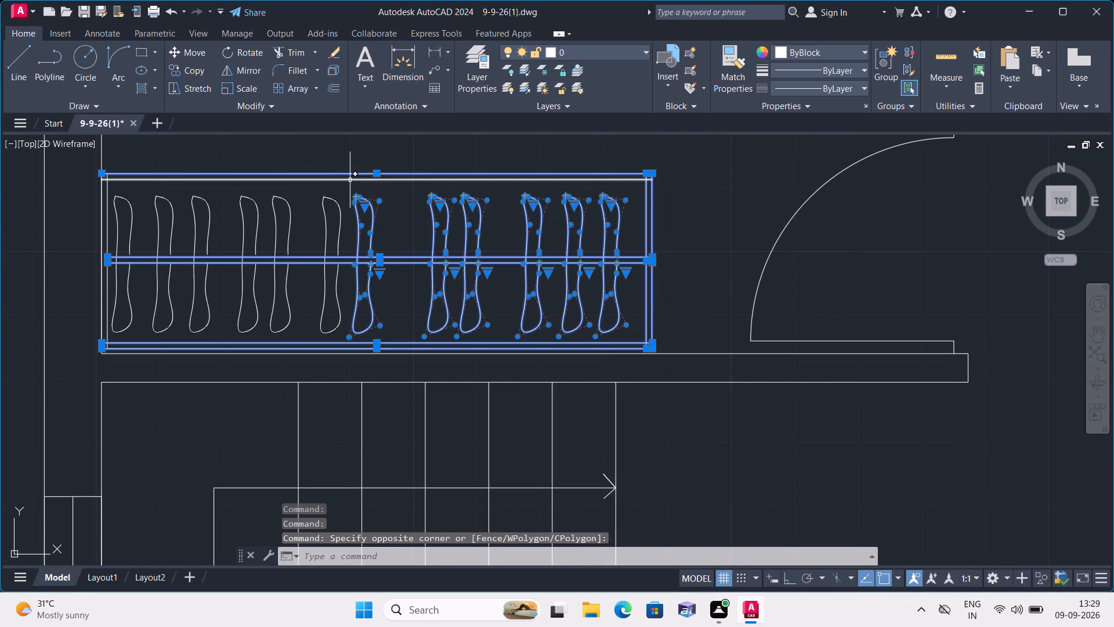
click(350, 180)
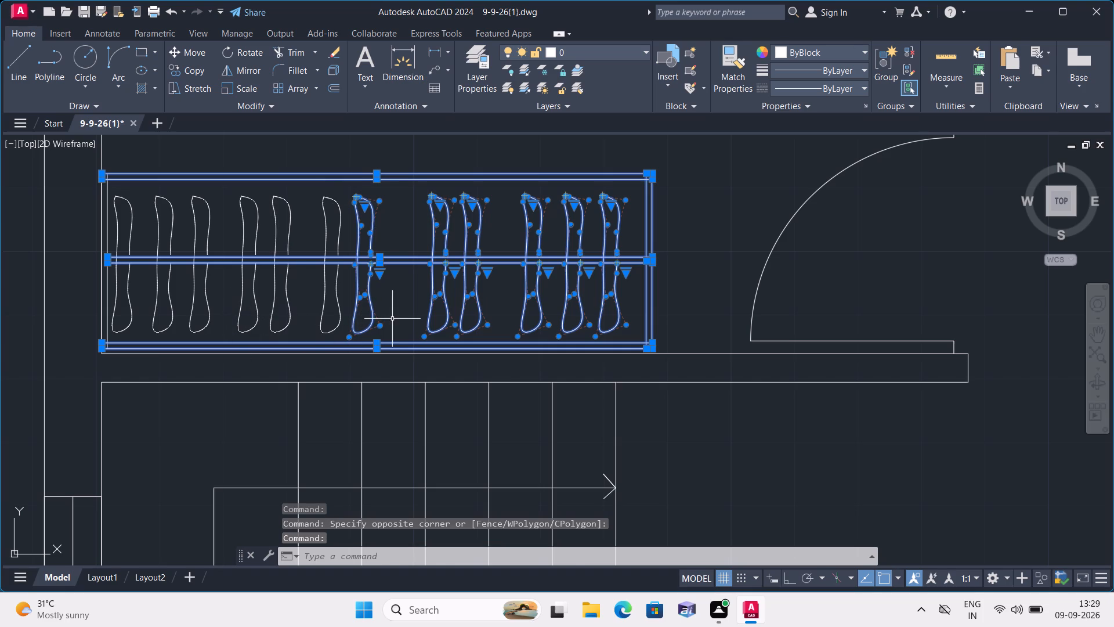
click(393, 318)
click(120, 212)
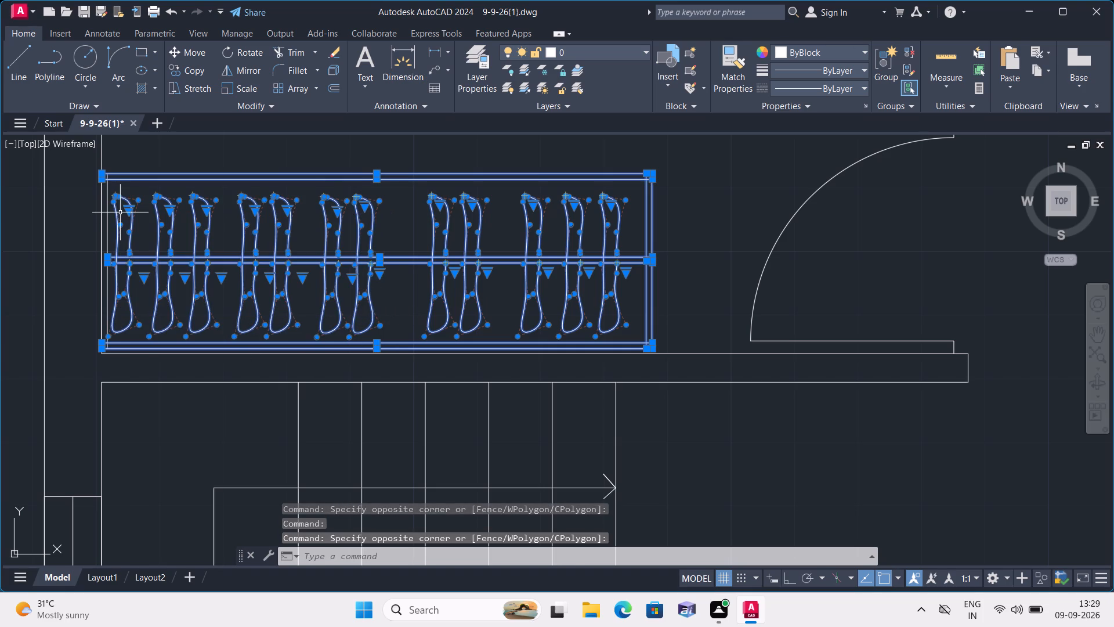
click(102, 235)
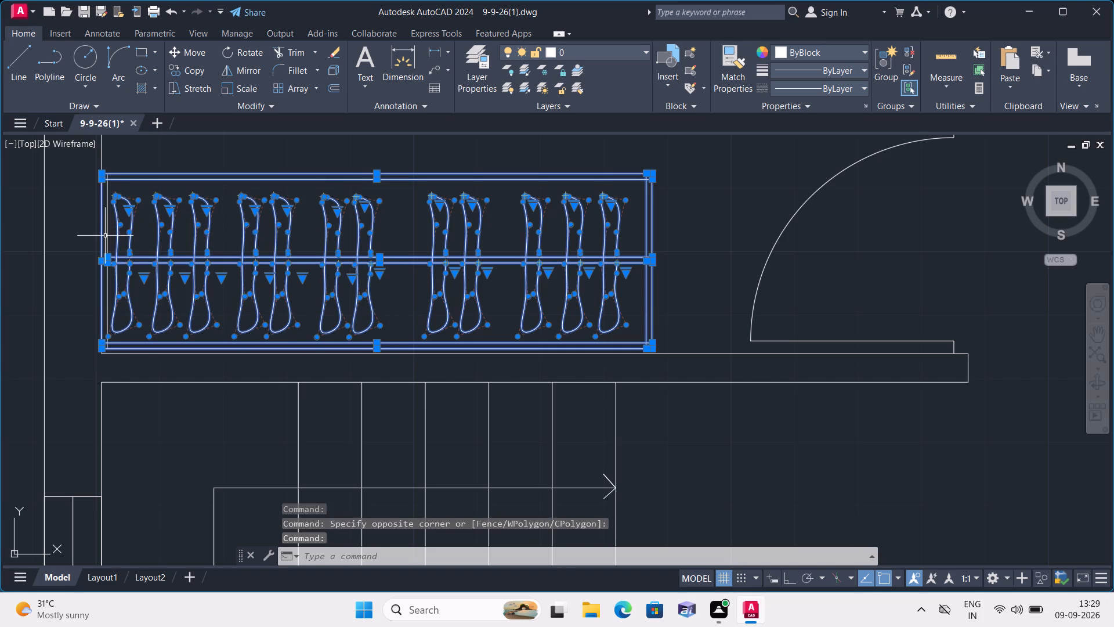
click(105, 236)
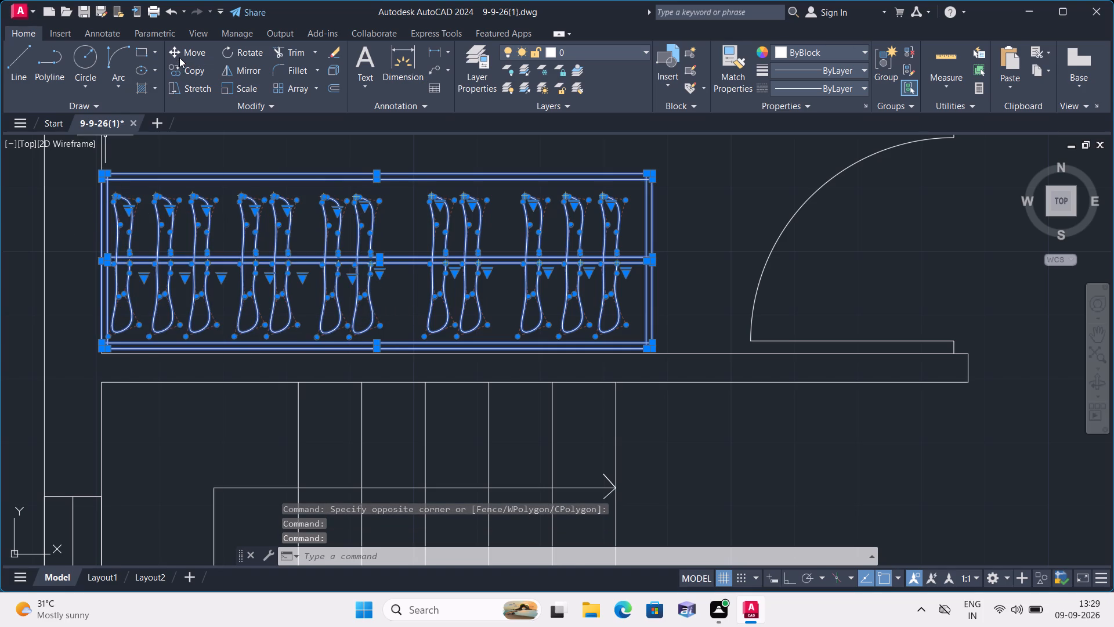
click(178, 51)
scroll(107, 340, up, 2)
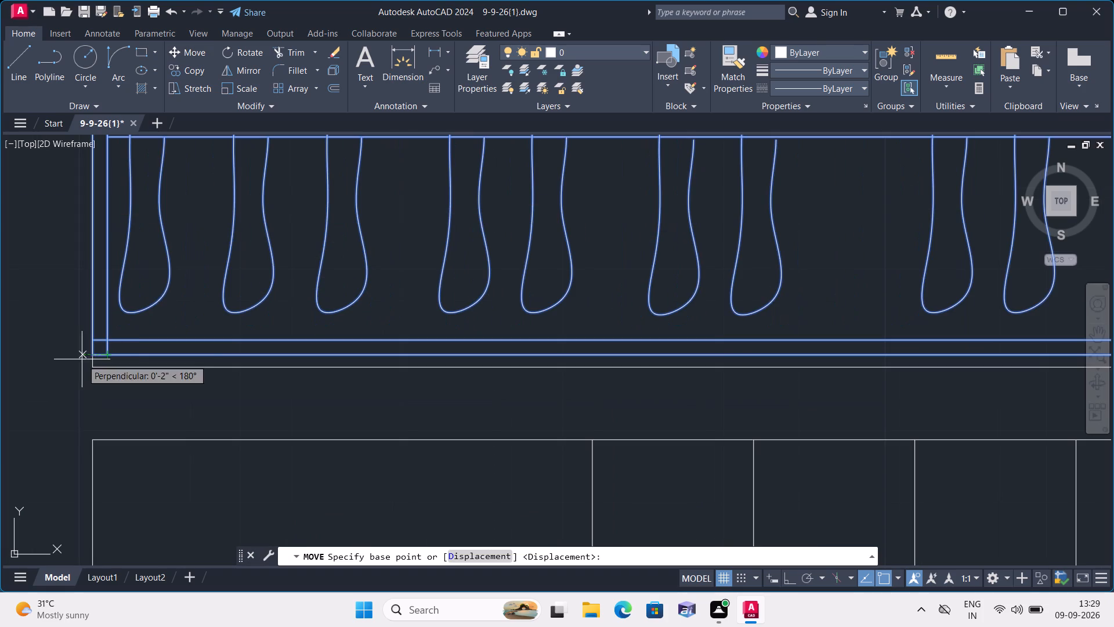
click(90, 358)
click(92, 366)
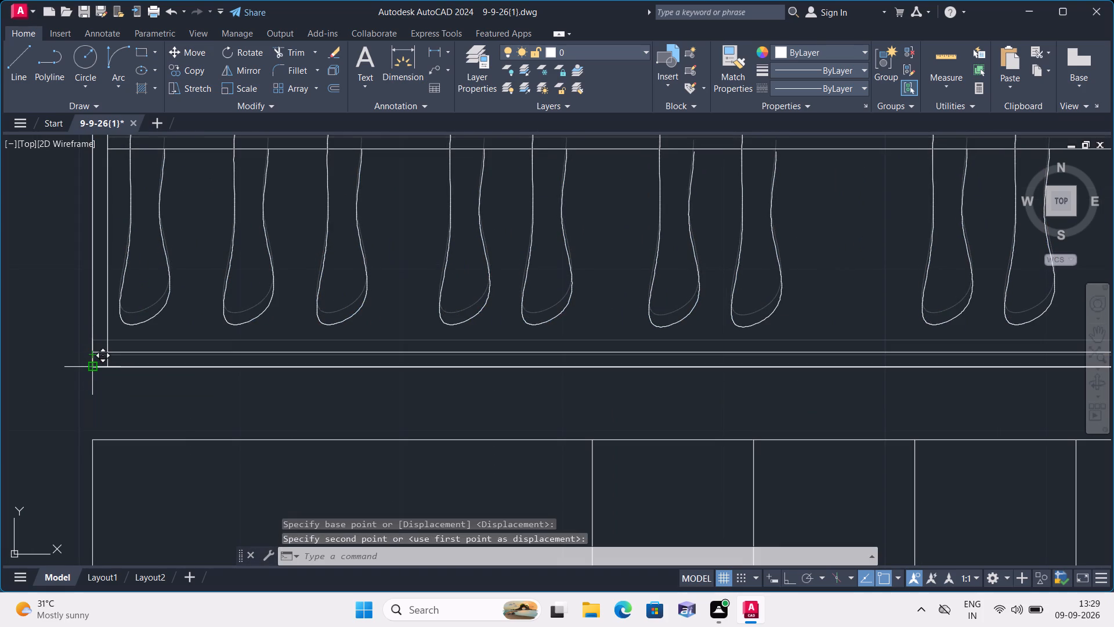
Copy the toilet from the first floor plan's attached bathroom into the new plan's north bathroom, placing it freely inside the room.
scroll(92, 366, down, 3)
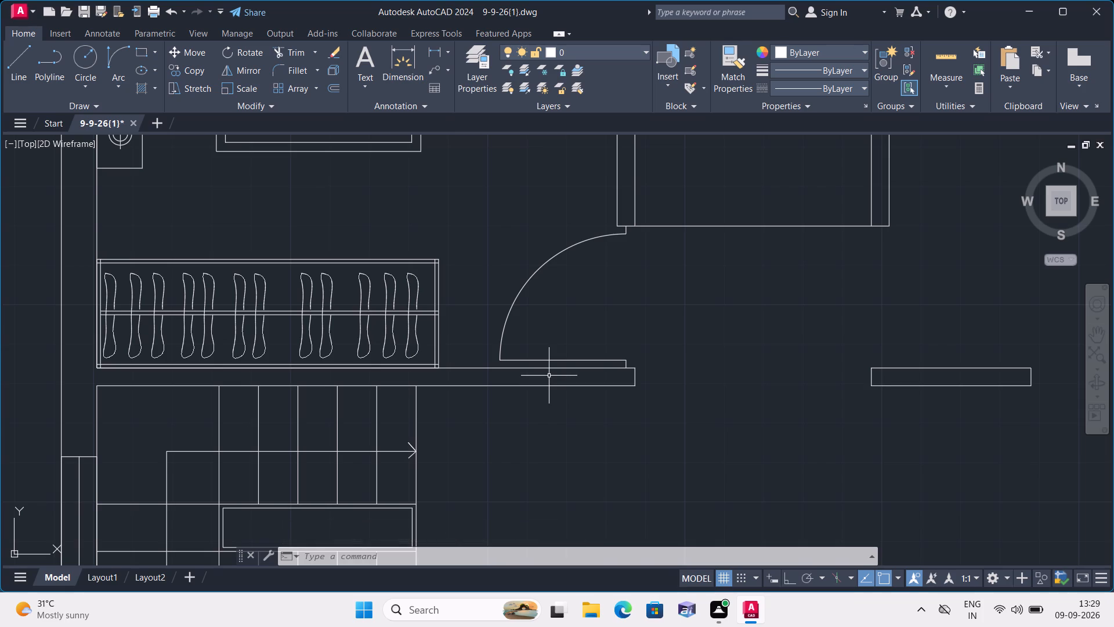
scroll(549, 376, down, 1)
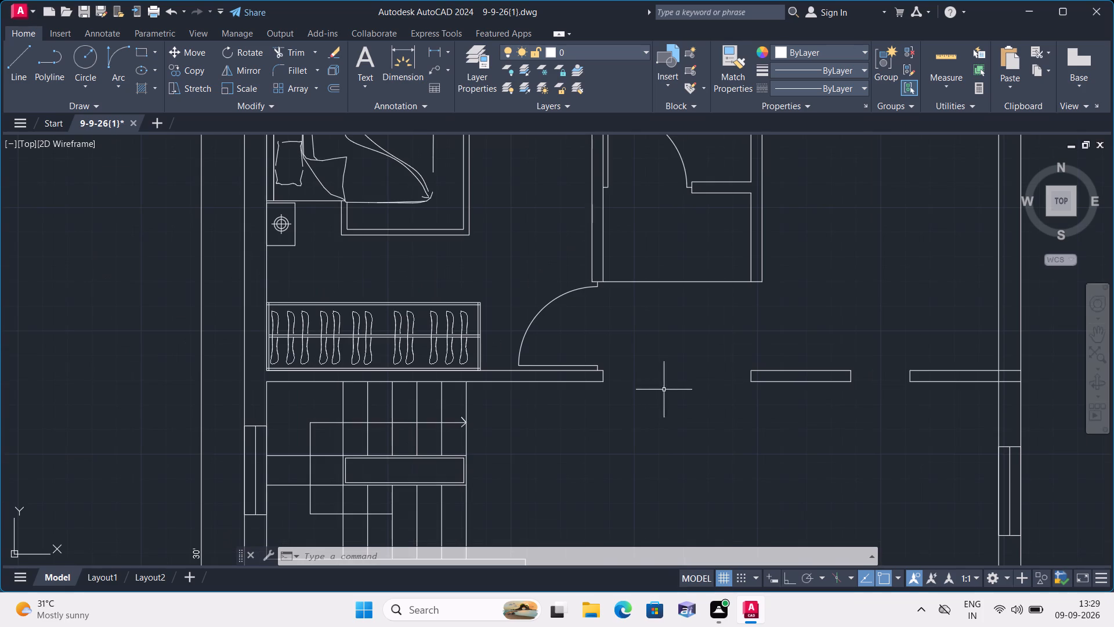
scroll(664, 389, down, 1)
middle_drag(664, 389, 589, 473)
scroll(599, 418, down, 1)
scroll(703, 300, down, 2)
middle_drag(730, 313, 591, 453)
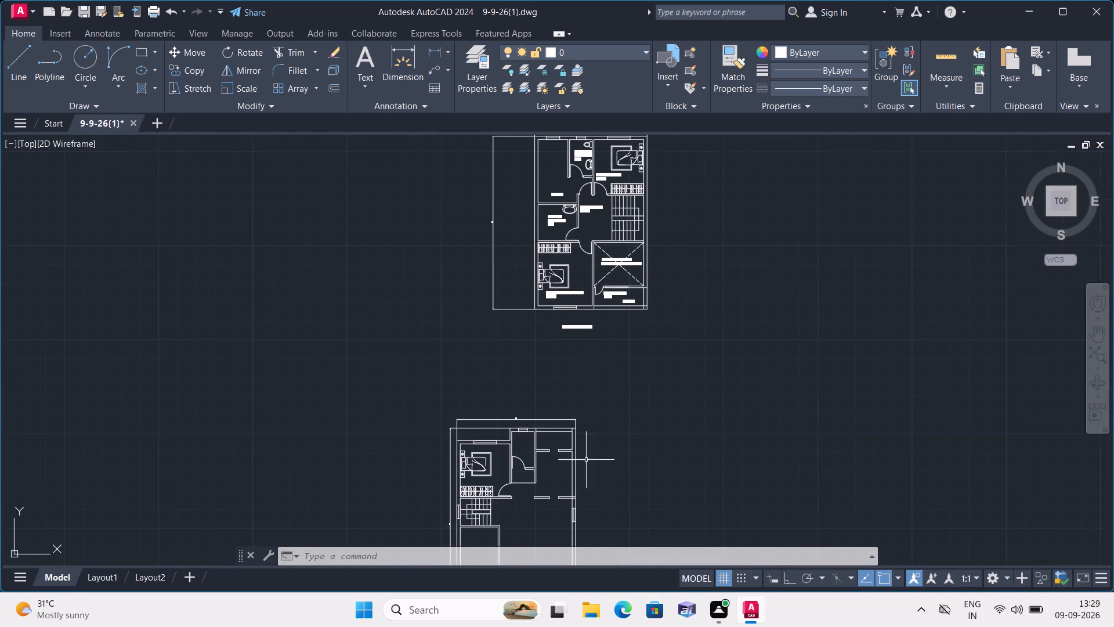
middle_drag(565, 230, 575, 312)
scroll(594, 242, up, 4)
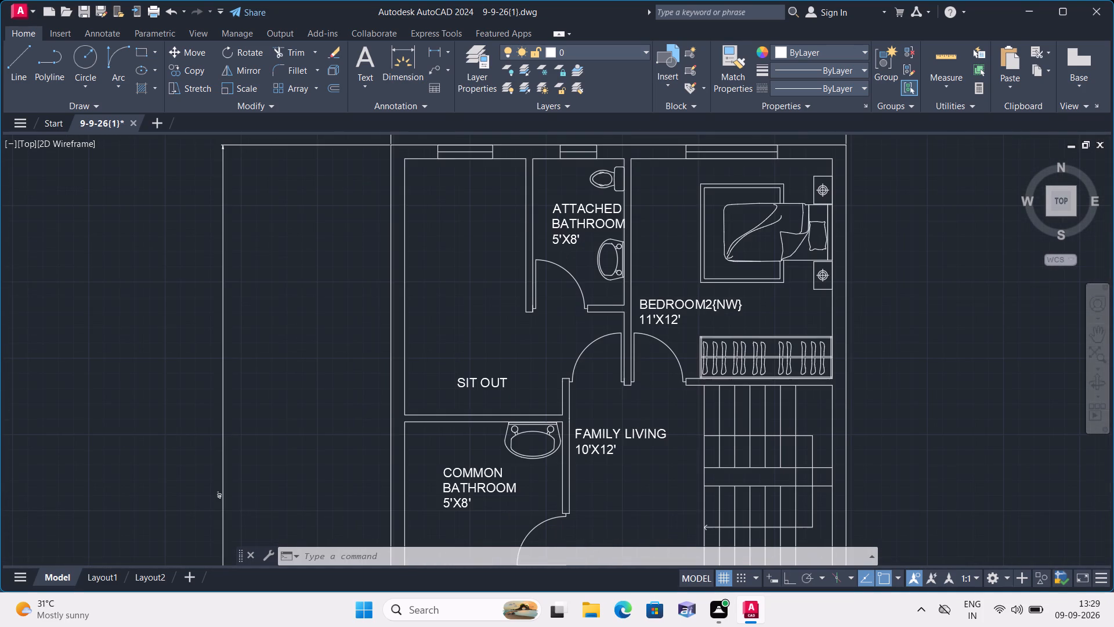
scroll(601, 177, up, 1)
middle_drag(613, 182, 549, 341)
click(573, 286)
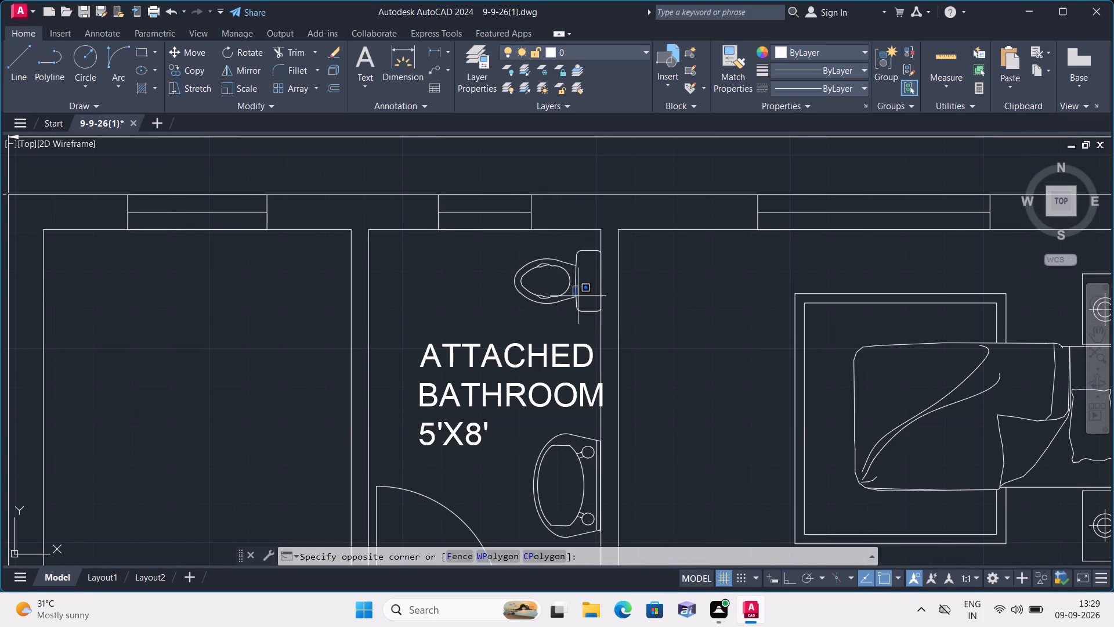
click(577, 301)
click(578, 303)
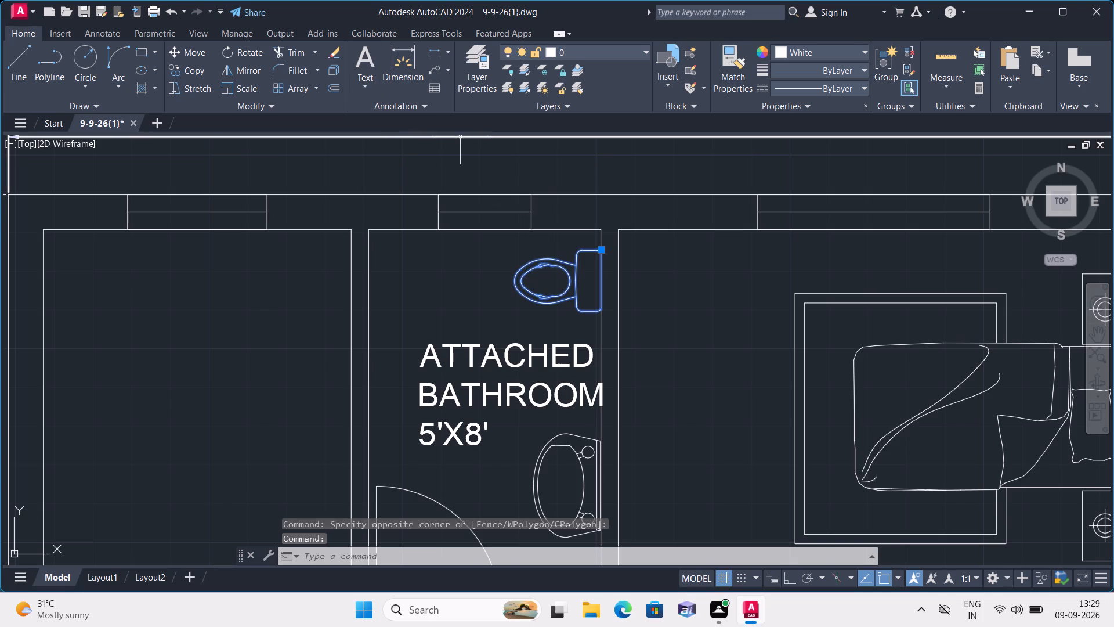
click(193, 72)
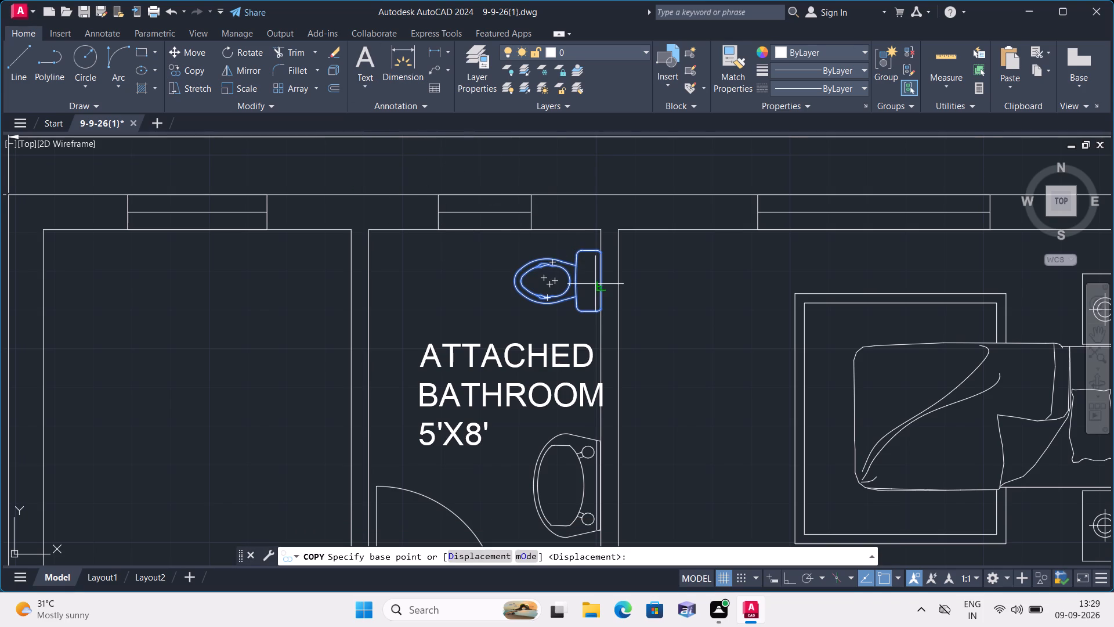
click(570, 277)
scroll(440, 363, down, 3)
middle_drag(406, 387, 419, 381)
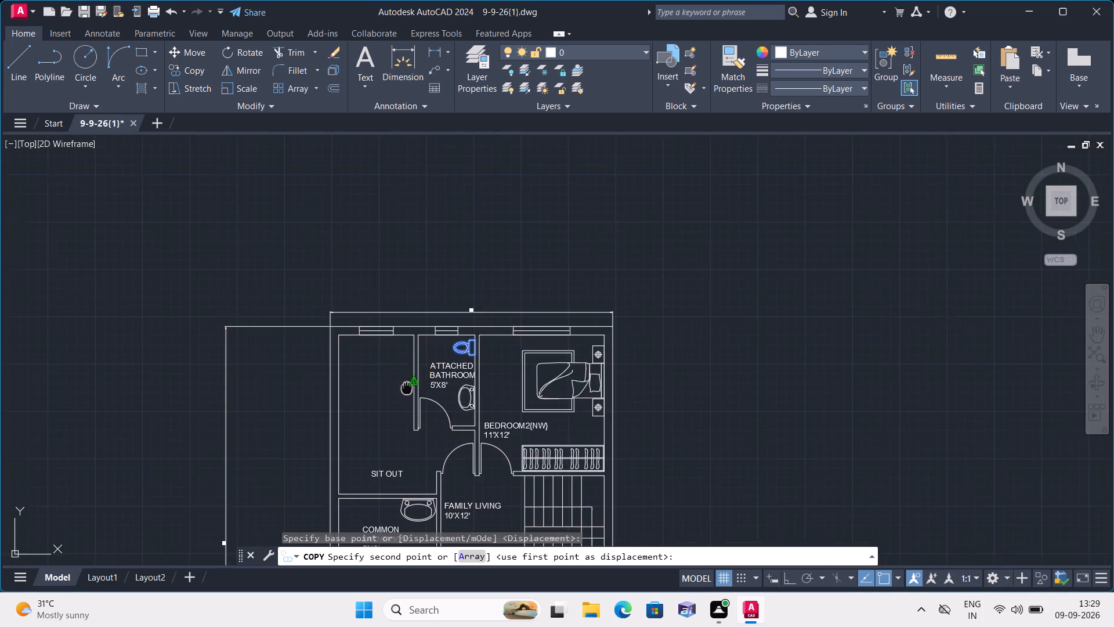
middle_drag(419, 381, 569, 155)
scroll(569, 155, down, 2)
scroll(487, 471, up, 2)
middle_drag(498, 504, 446, 500)
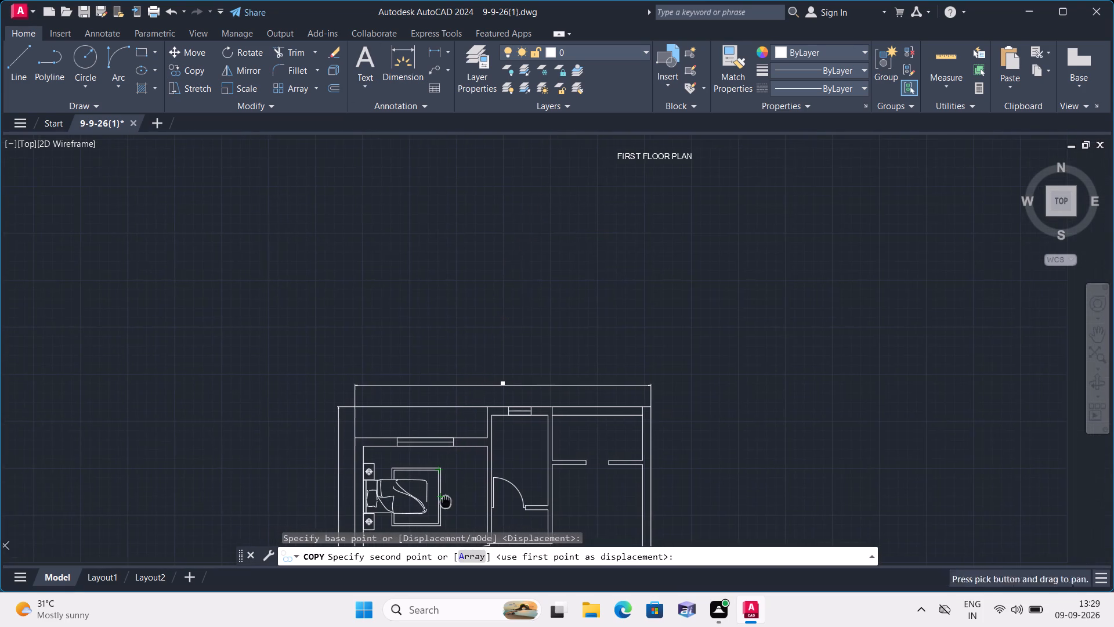
scroll(545, 461, up, 1)
click(493, 444)
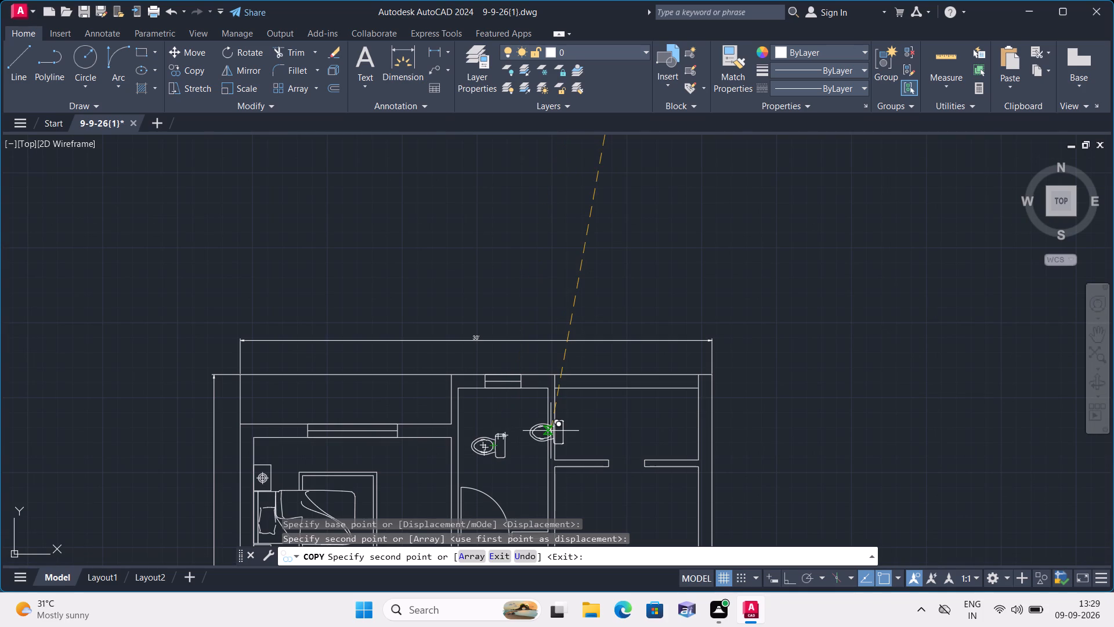
key(Escape)
Rotate the copied toilet 90° about the midpoint of its tank's back edge, with Ortho on, so the tank faces north.
scroll(446, 448, up, 1)
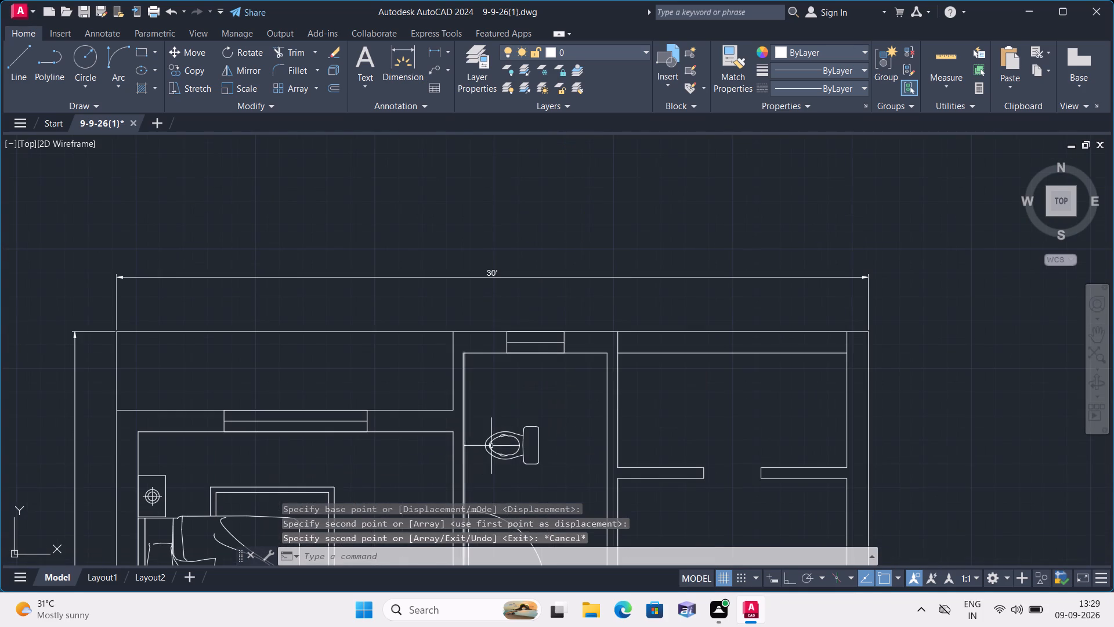
click(537, 447)
click(541, 426)
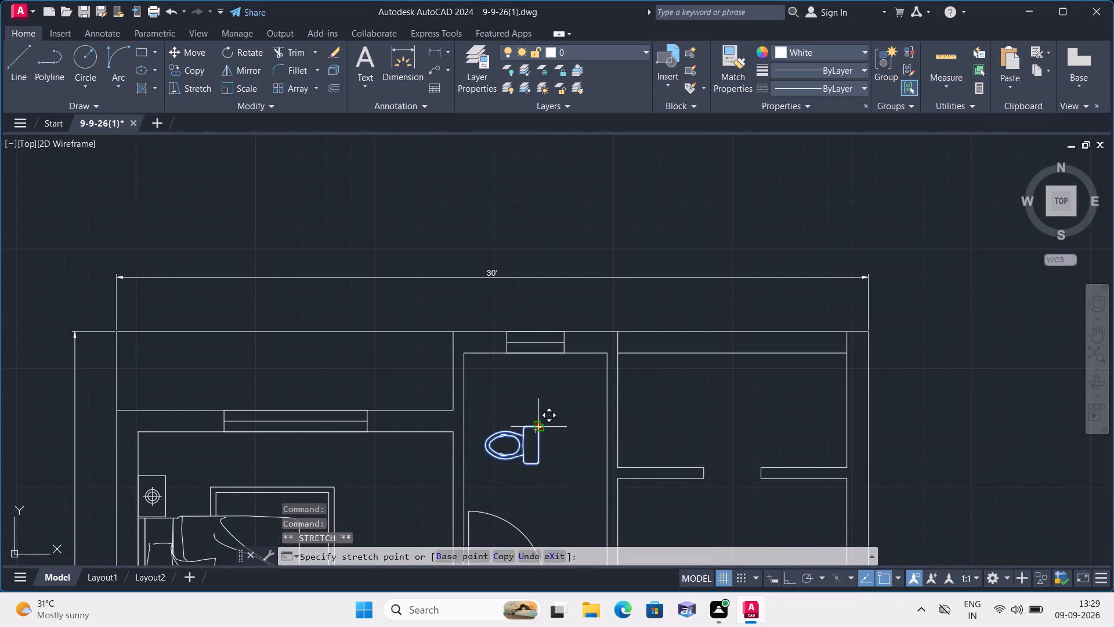
key(Escape)
click(243, 48)
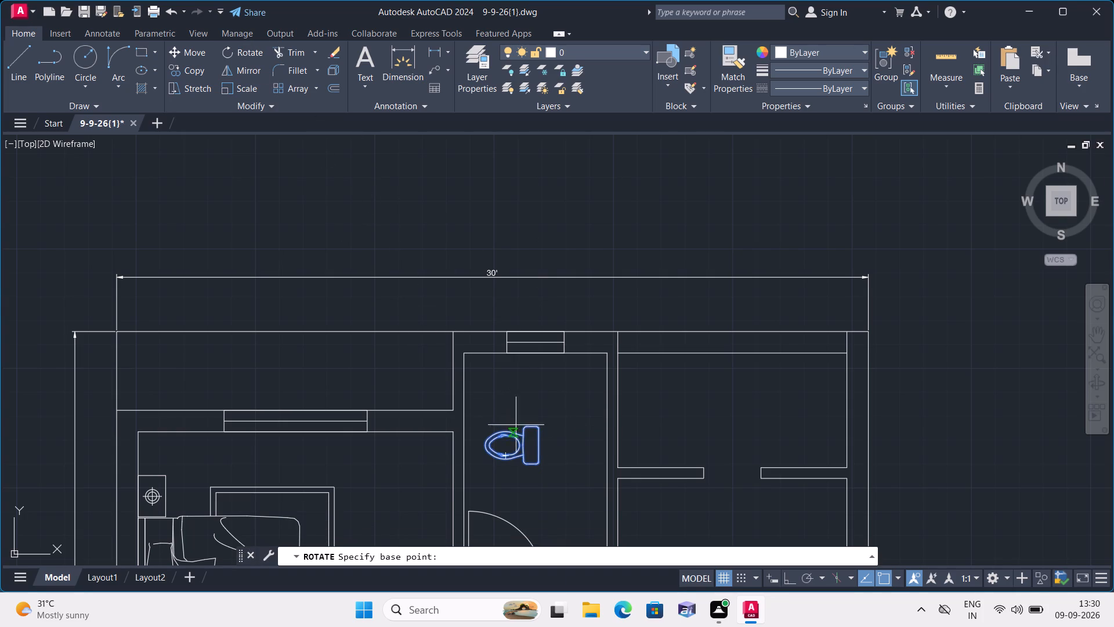
click(537, 449)
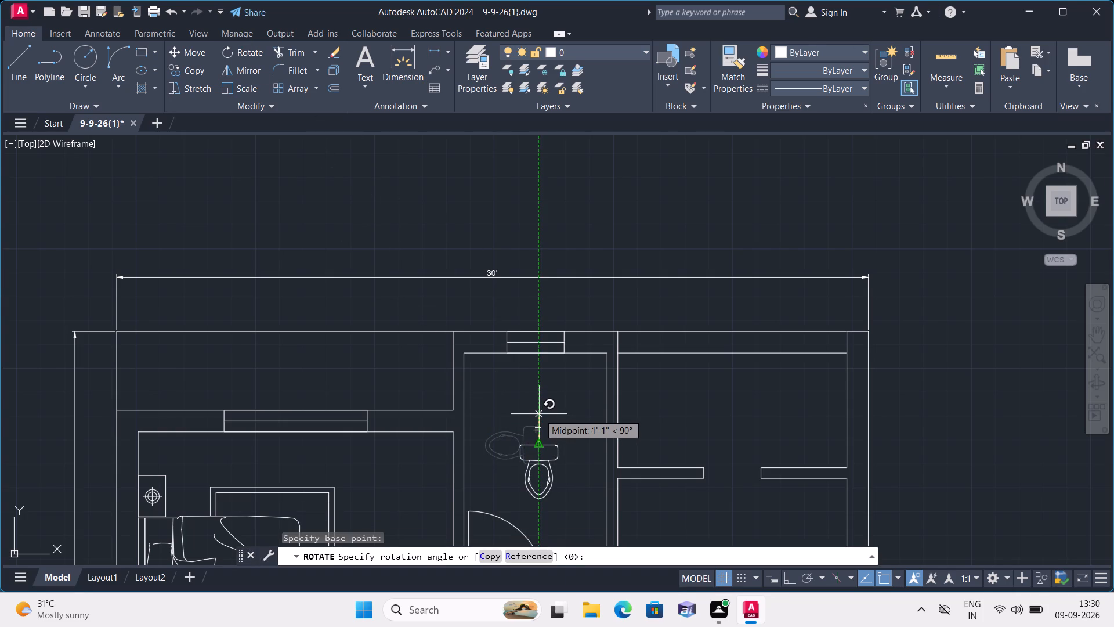
key(F8)
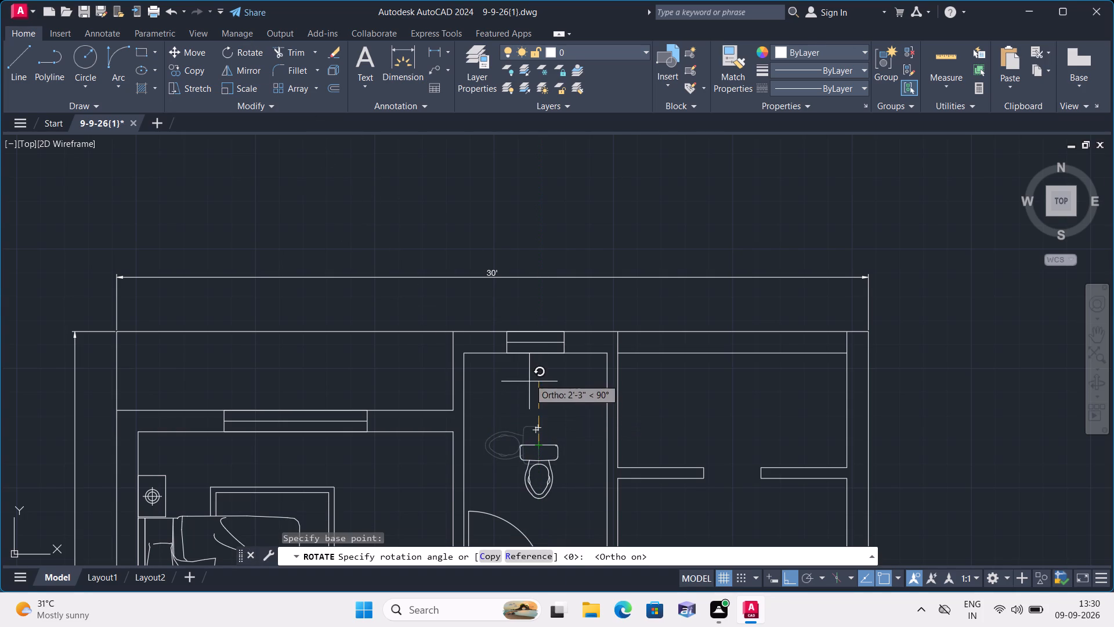
click(535, 387)
Move the rotated toilet straight north by its tank corner until it sits against the bathroom's north wall below the window.
click(548, 445)
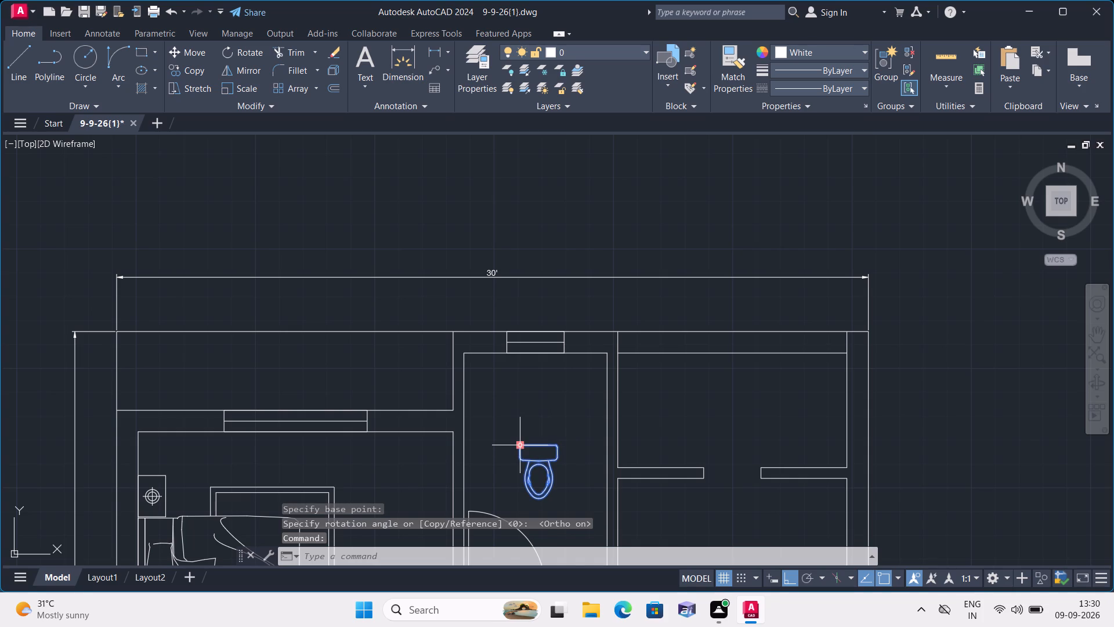
click(520, 448)
scroll(519, 372, up, 3)
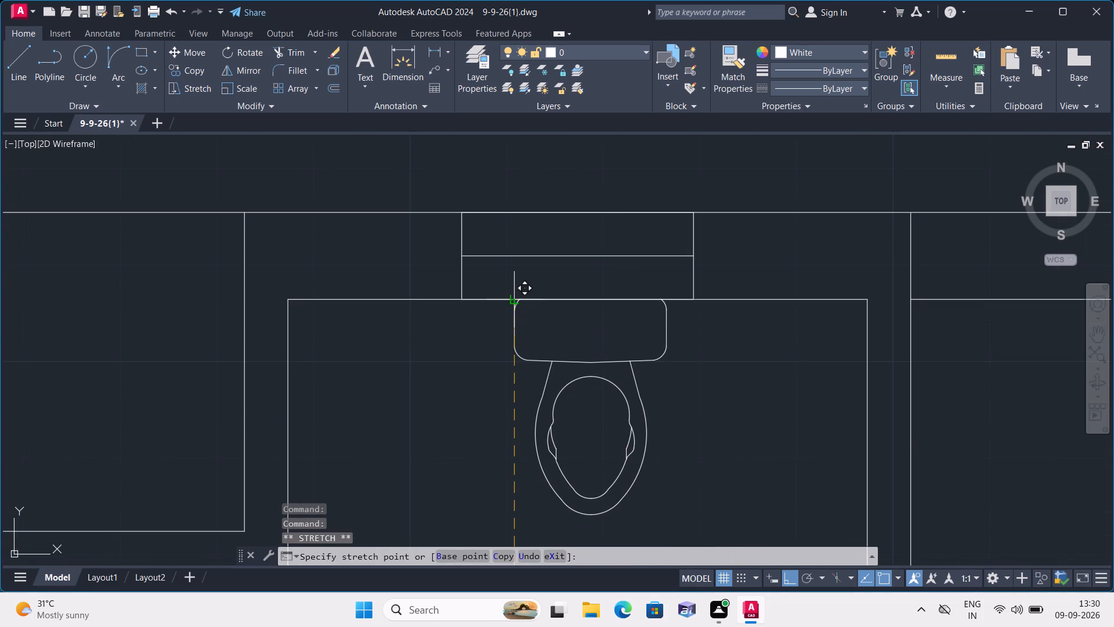
click(513, 302)
key(Escape)
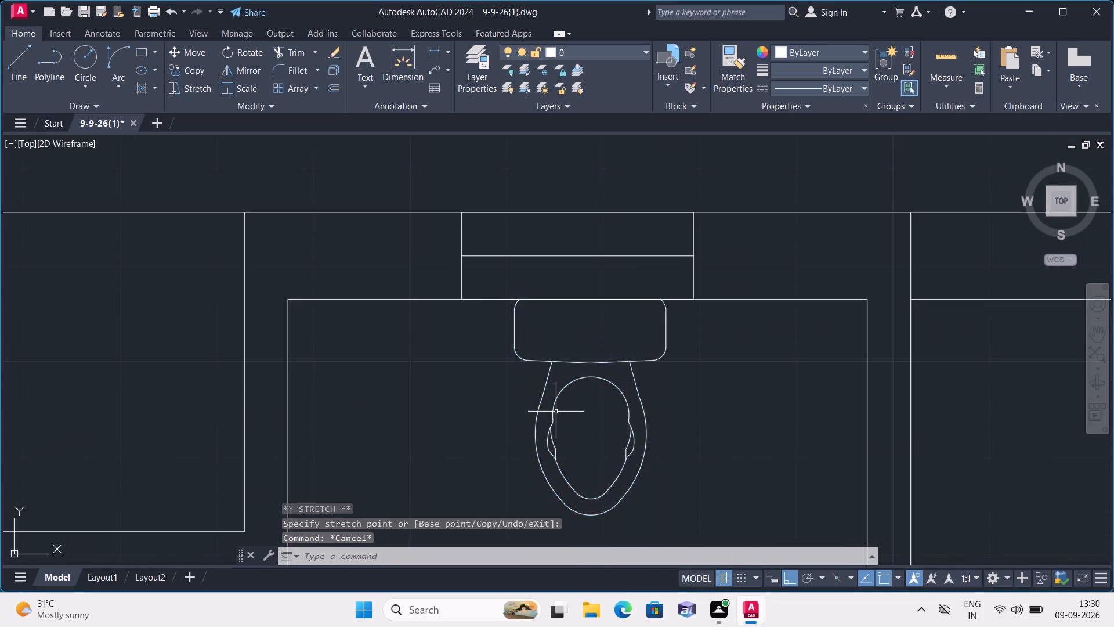
Review the new floor plan and the furnished first floor plan.
scroll(556, 412, down, 1)
scroll(572, 456, down, 1)
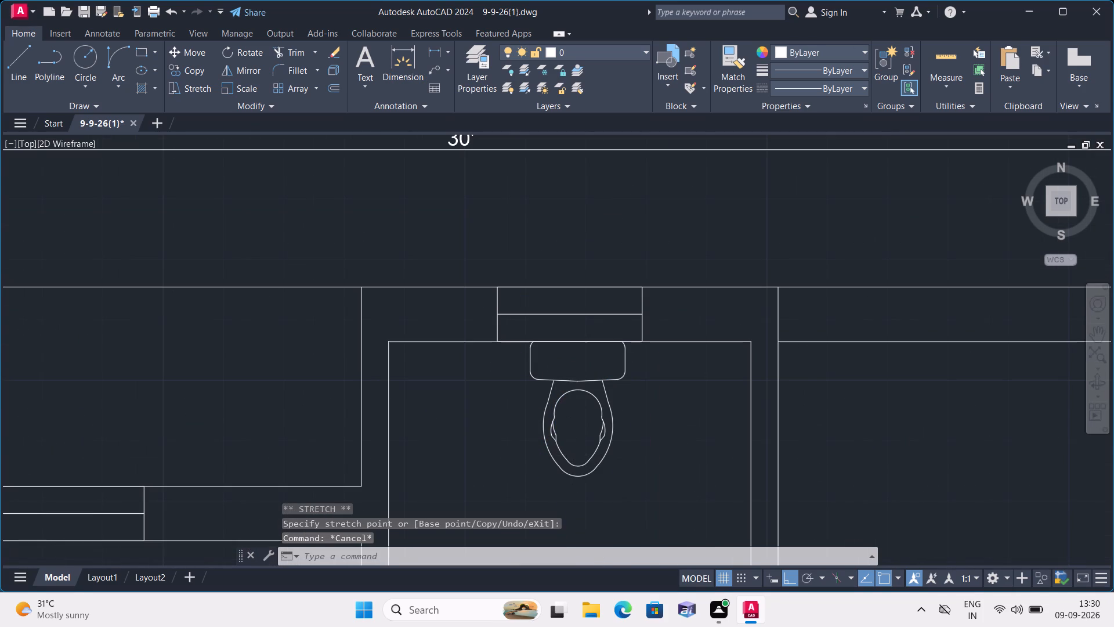
scroll(583, 474, down, 1)
middle_drag(577, 488, 531, 392)
scroll(531, 391, down, 1)
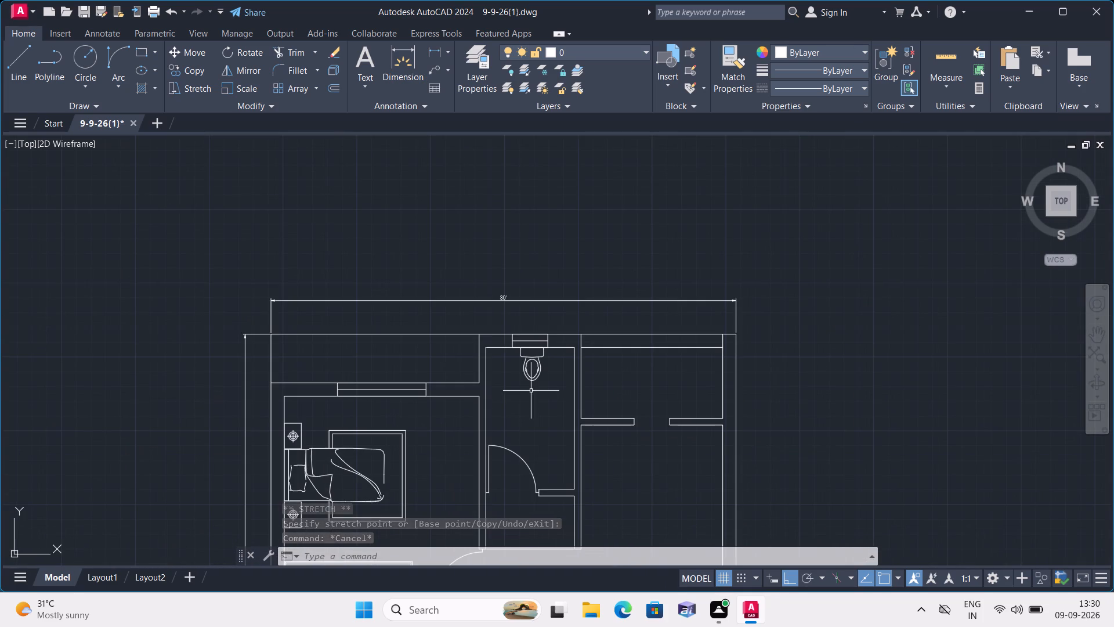
scroll(603, 381, down, 2)
middle_drag(679, 367, 614, 549)
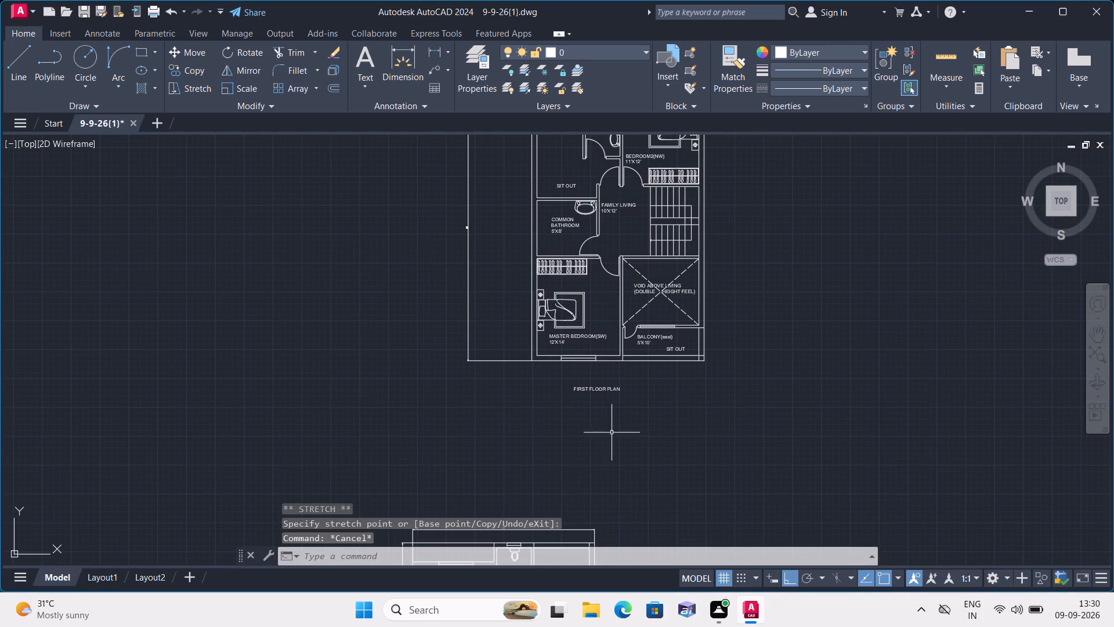
middle_drag(715, 373, 679, 459)
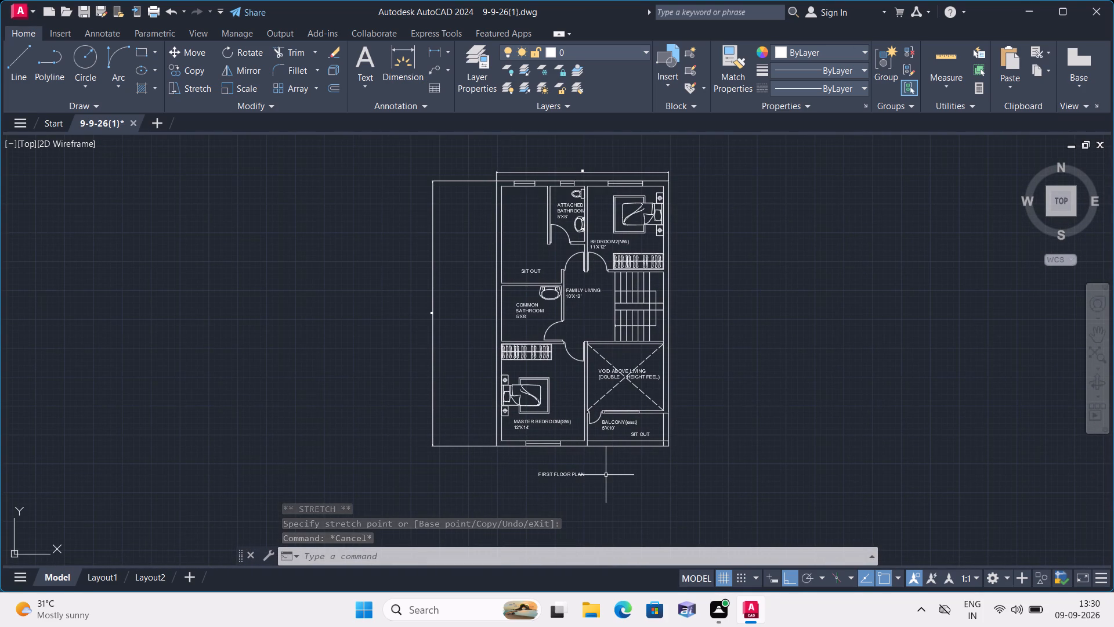
middle_drag(606, 475, 615, 398)
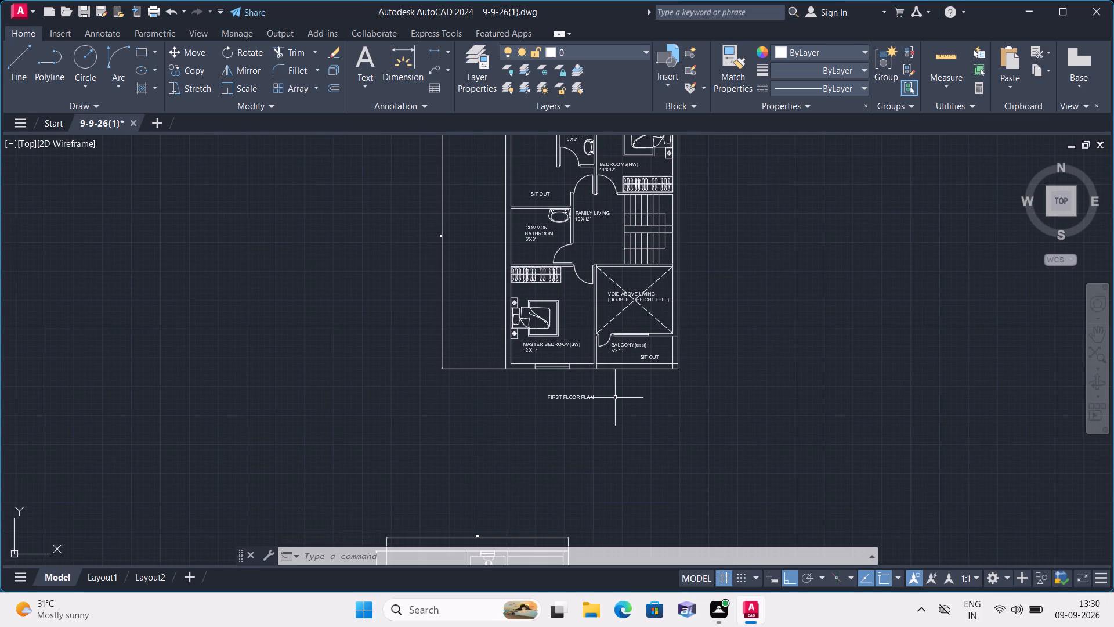
Open the recent drawings wardrobe_2.dwg and dining_tables (1).dwg.
click(23, 6)
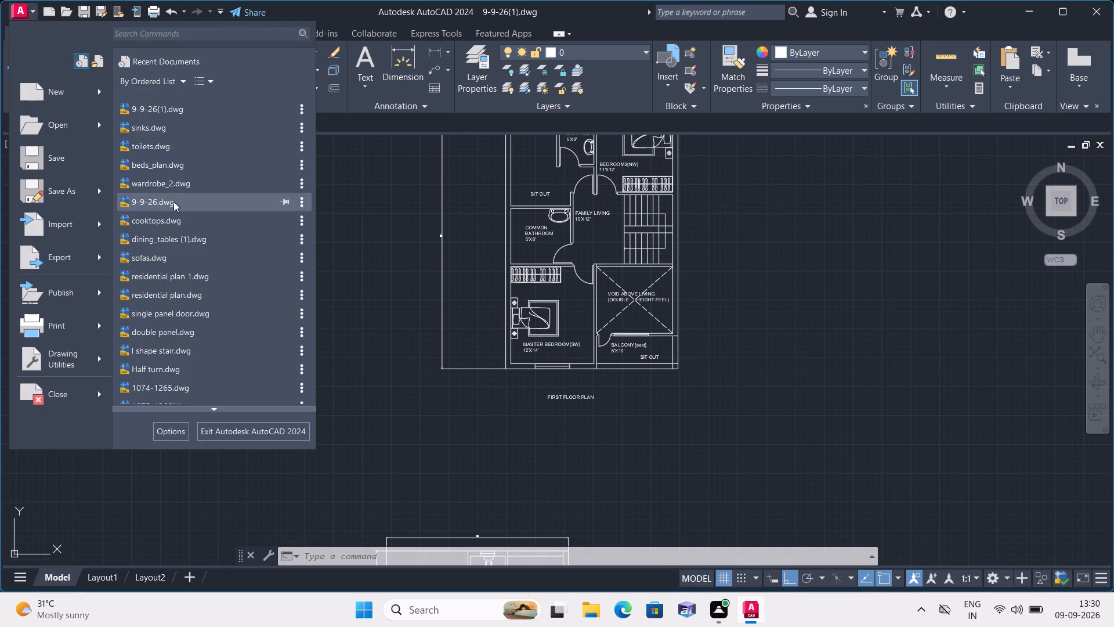
click(173, 185)
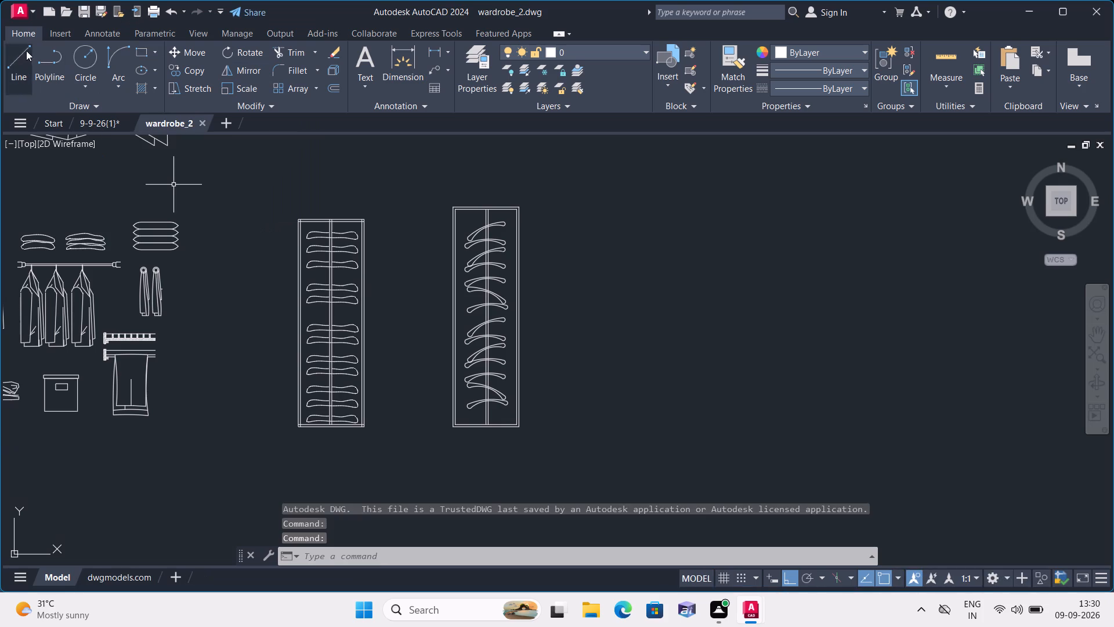
click(21, 12)
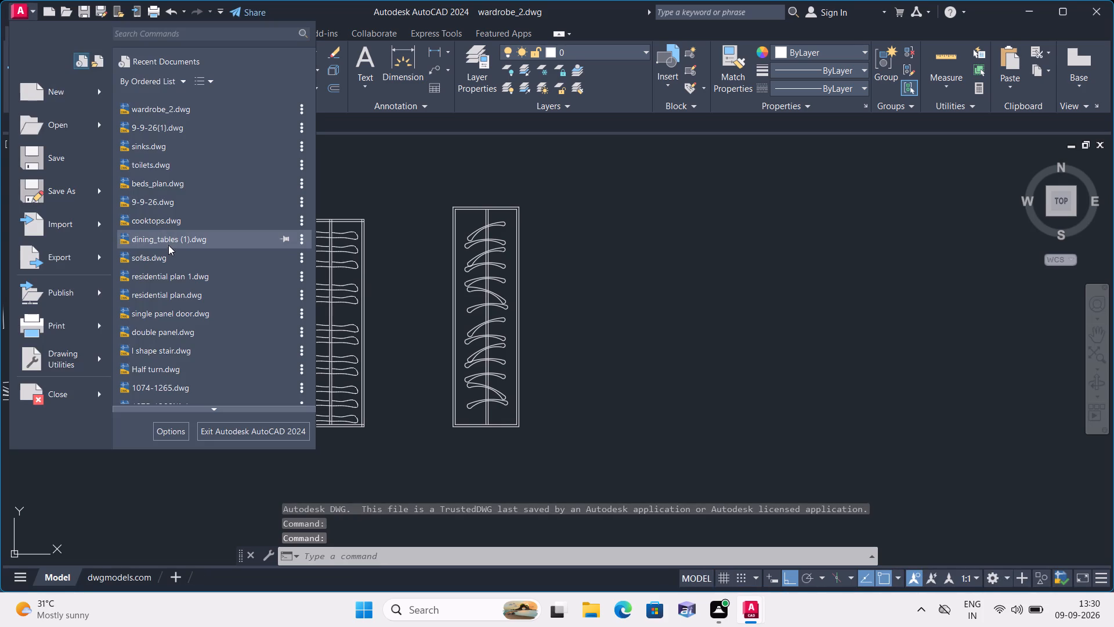
click(172, 235)
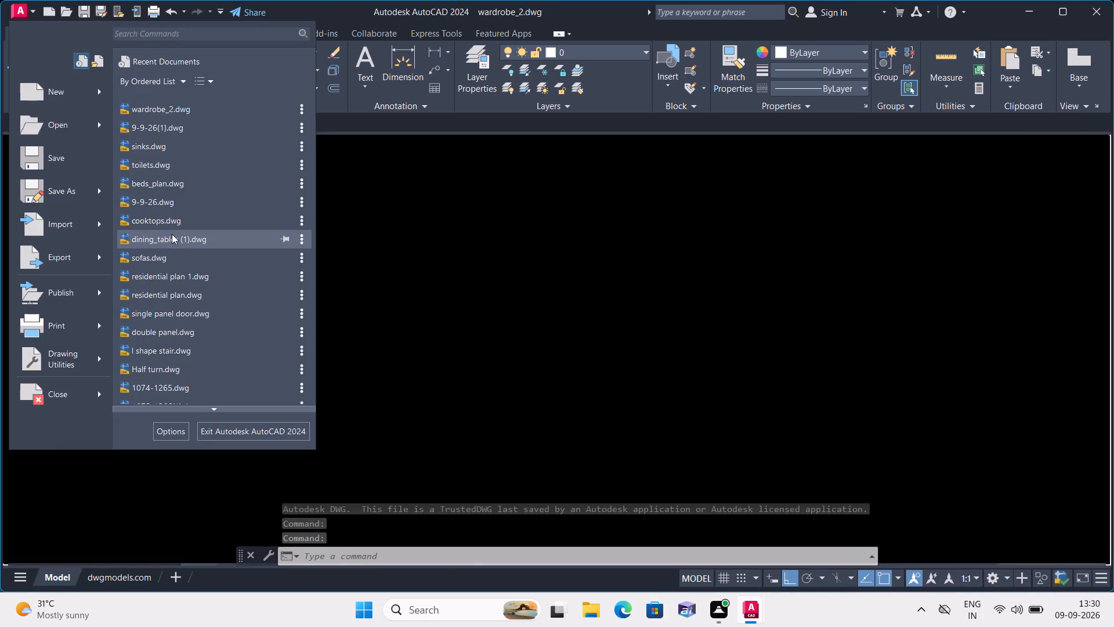
Copy the eight-chair rectangular dining table with the plant centrepiece and paste it into drawing 9-9-26(1), in empty space east of the plans.
scroll(363, 361, down, 1)
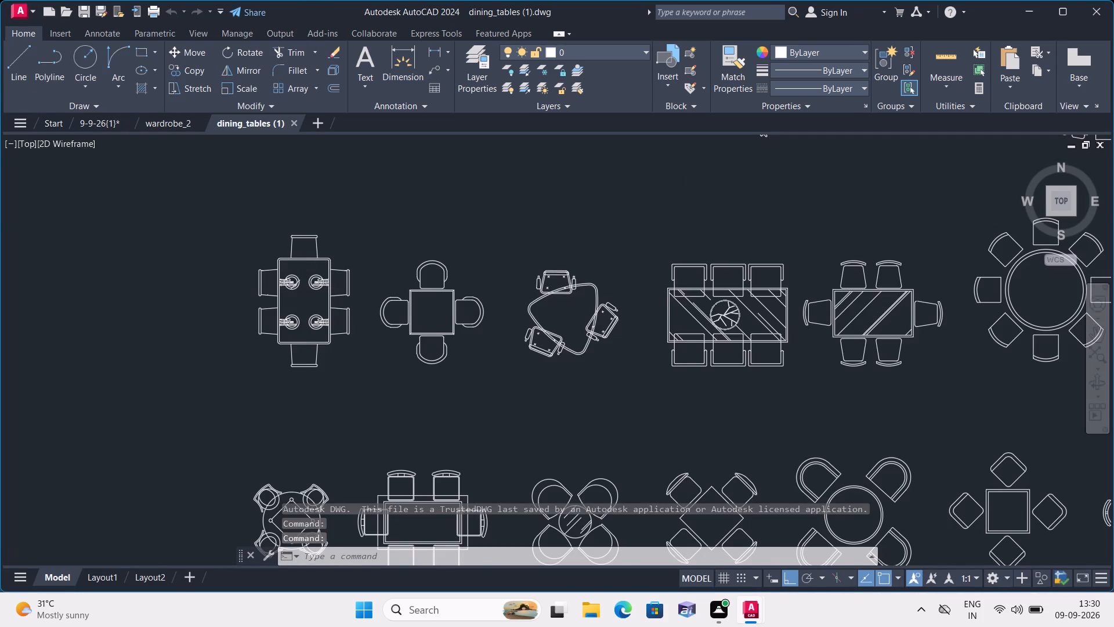
middle_drag(384, 390, 333, 353)
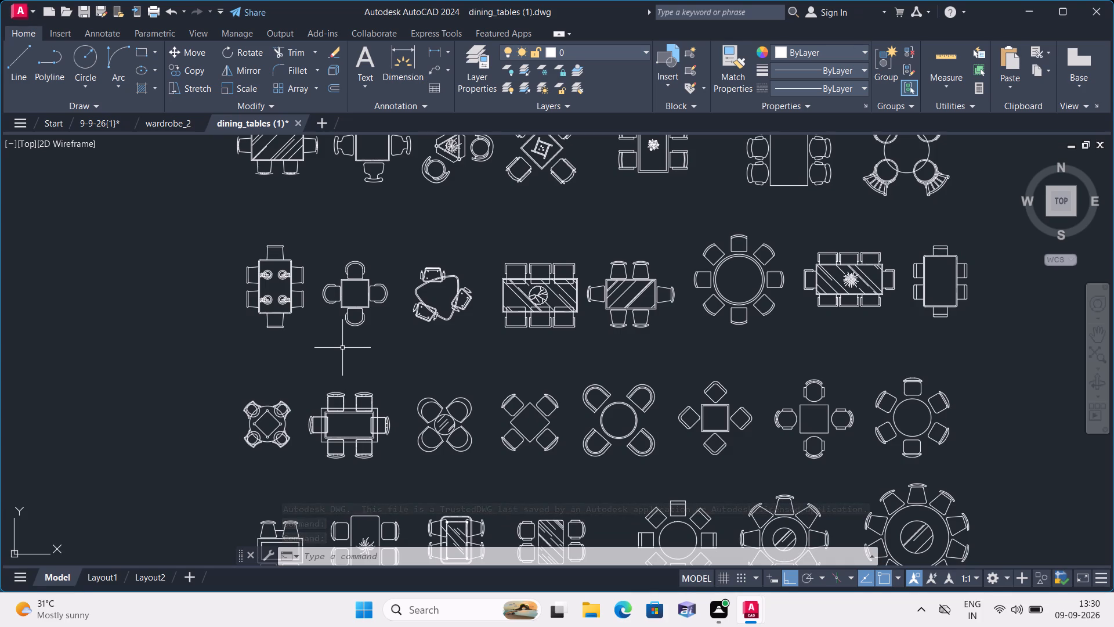
click(793, 249)
click(903, 322)
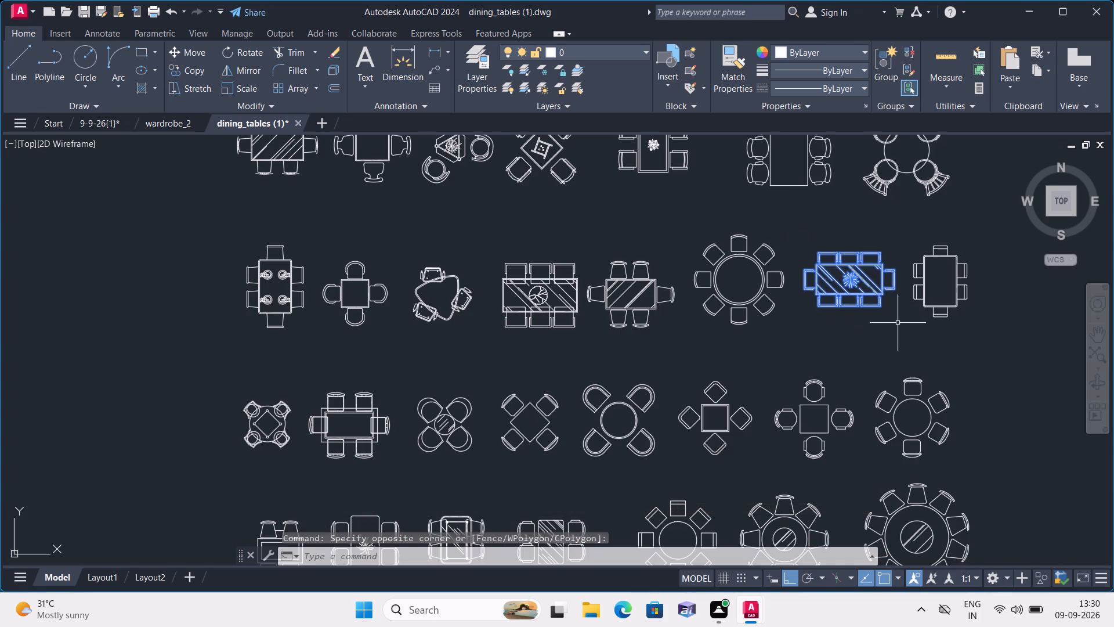
key(ctrl+c)
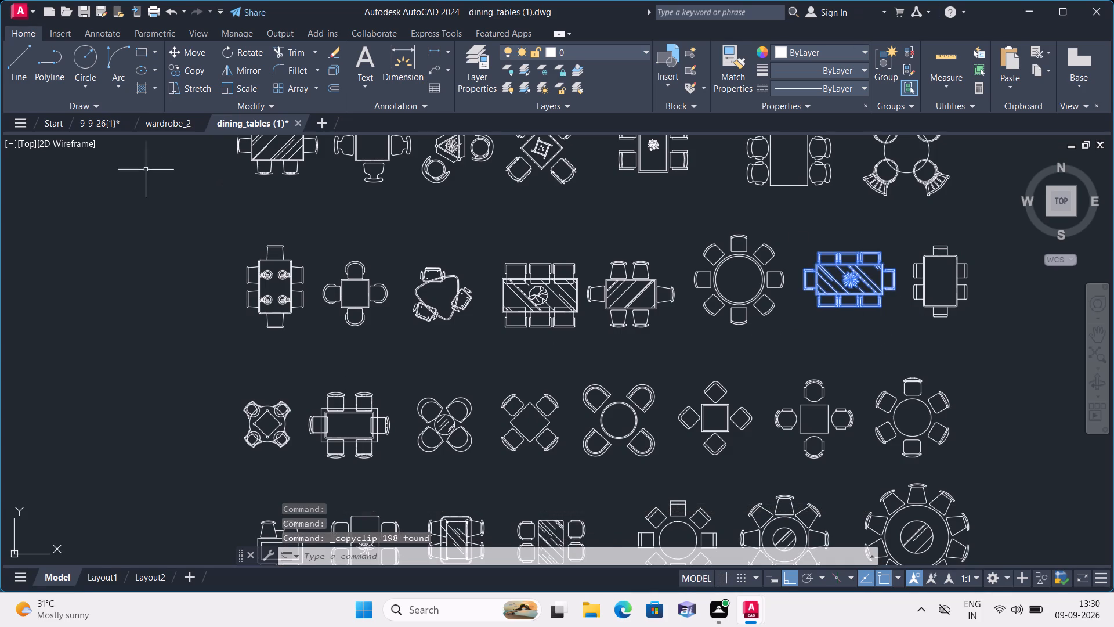
click(102, 125)
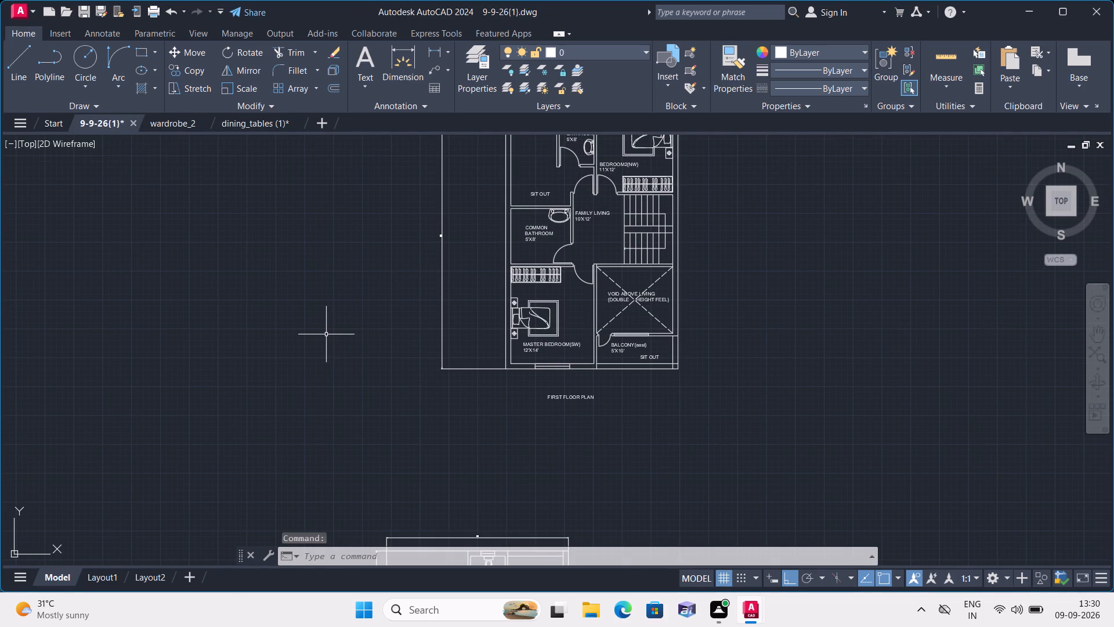
key(ctrl+v)
scroll(305, 361, down, 4)
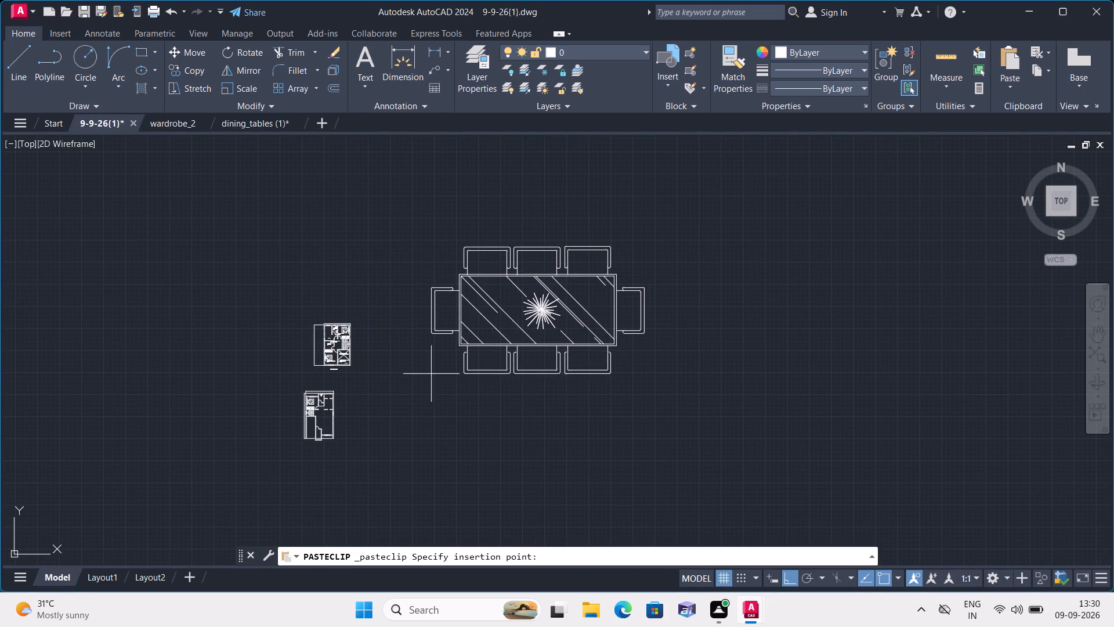
click(444, 372)
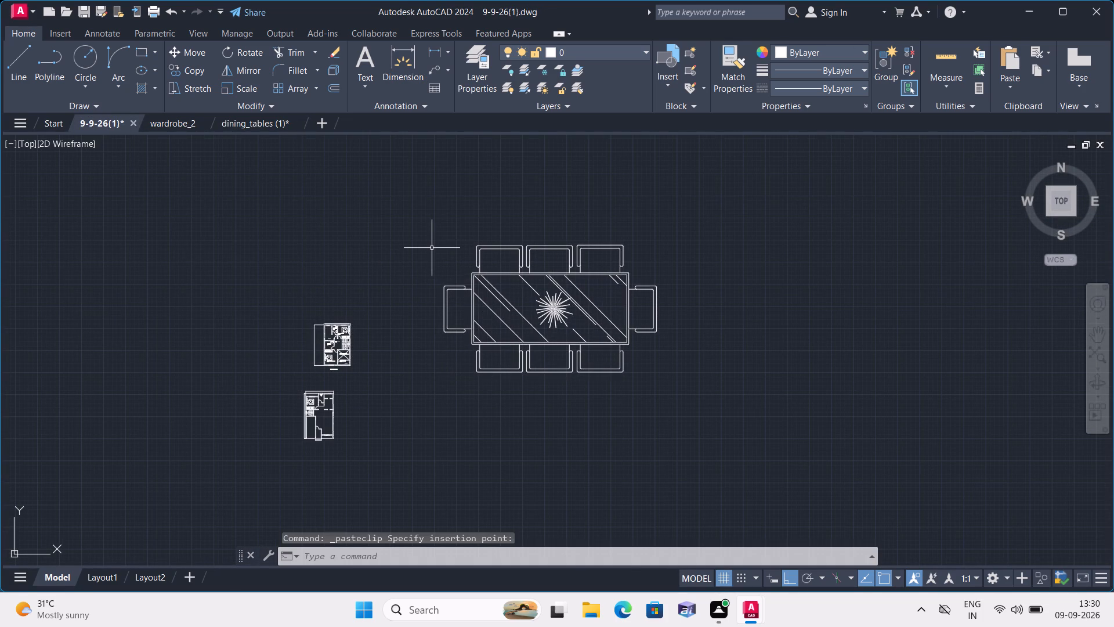
Scale the whole pasted dining set down freehand from a base point near the table's centre, to slightly narrower than the floor plan.
click(424, 228)
click(666, 428)
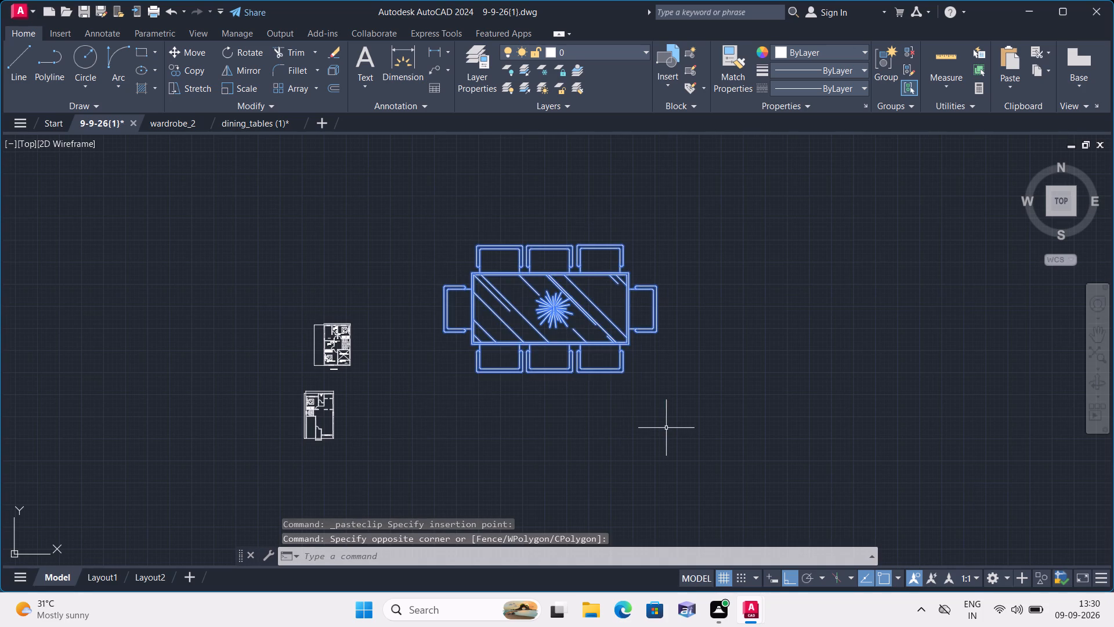
click(254, 87)
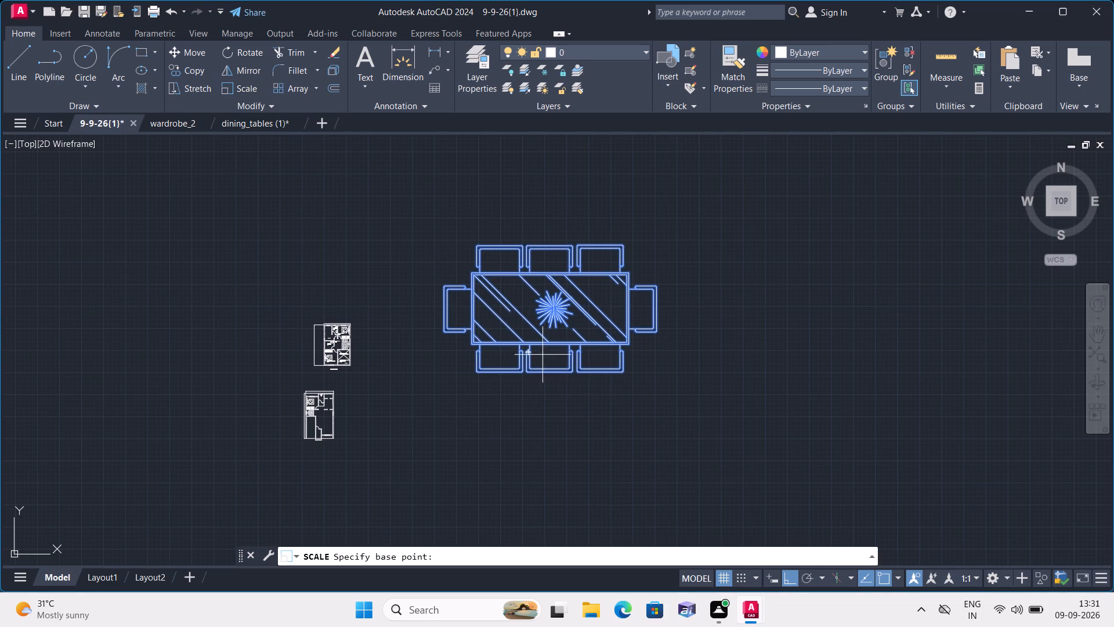
click(537, 302)
click(547, 322)
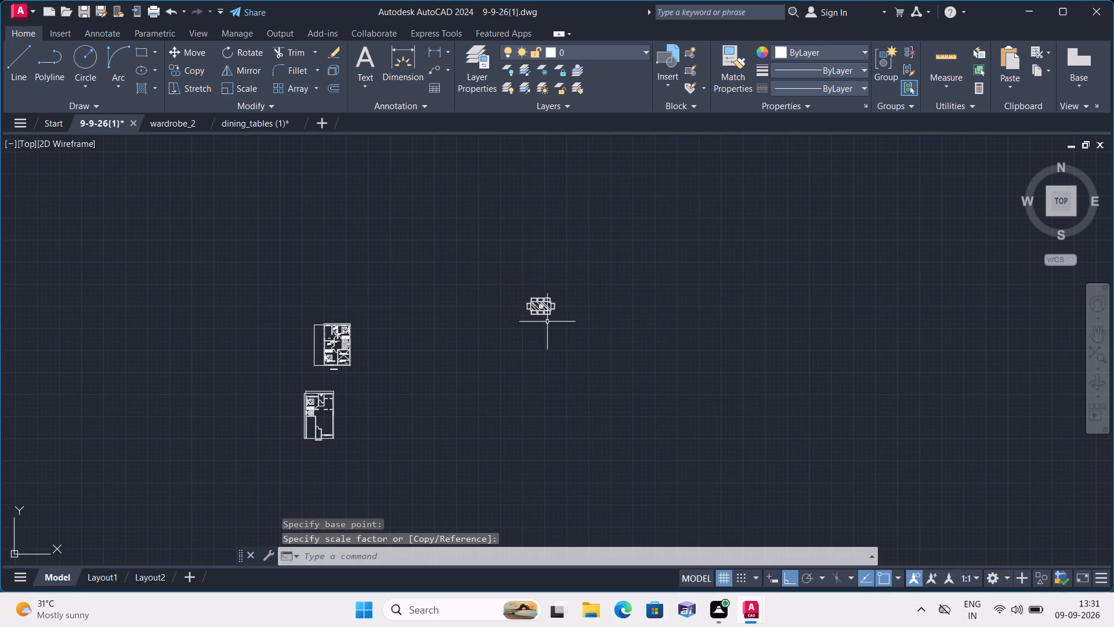
Move the reduced dining set, with Ortho off, into the empty space just east of the new floor plan.
drag(511, 287, 521, 299)
click(633, 369)
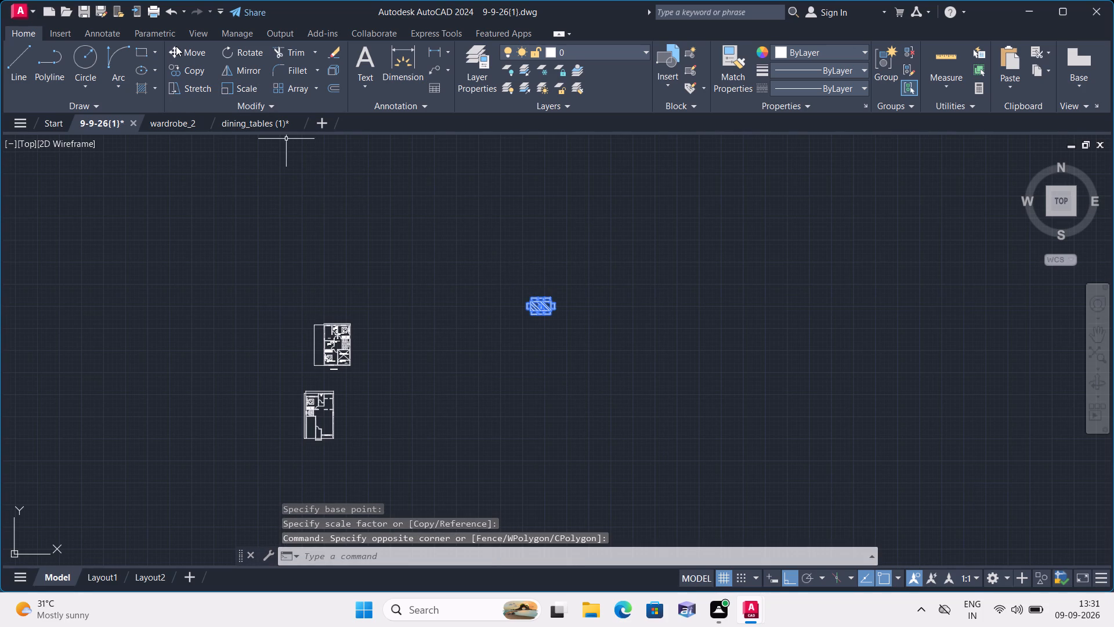
click(176, 46)
click(536, 302)
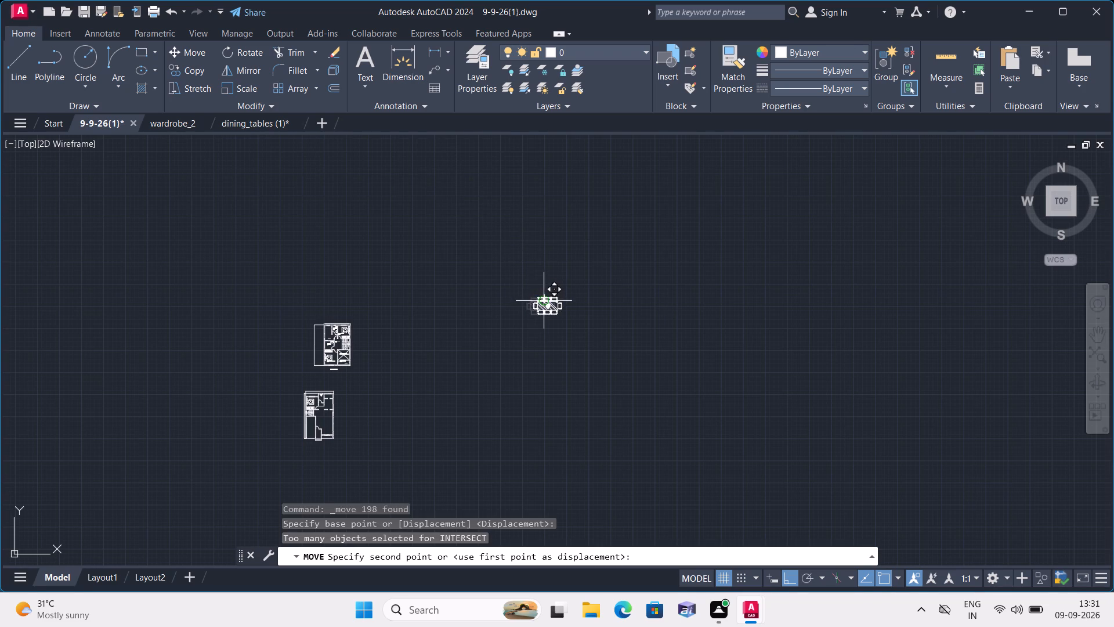
scroll(540, 302, down, 1)
key(F8)
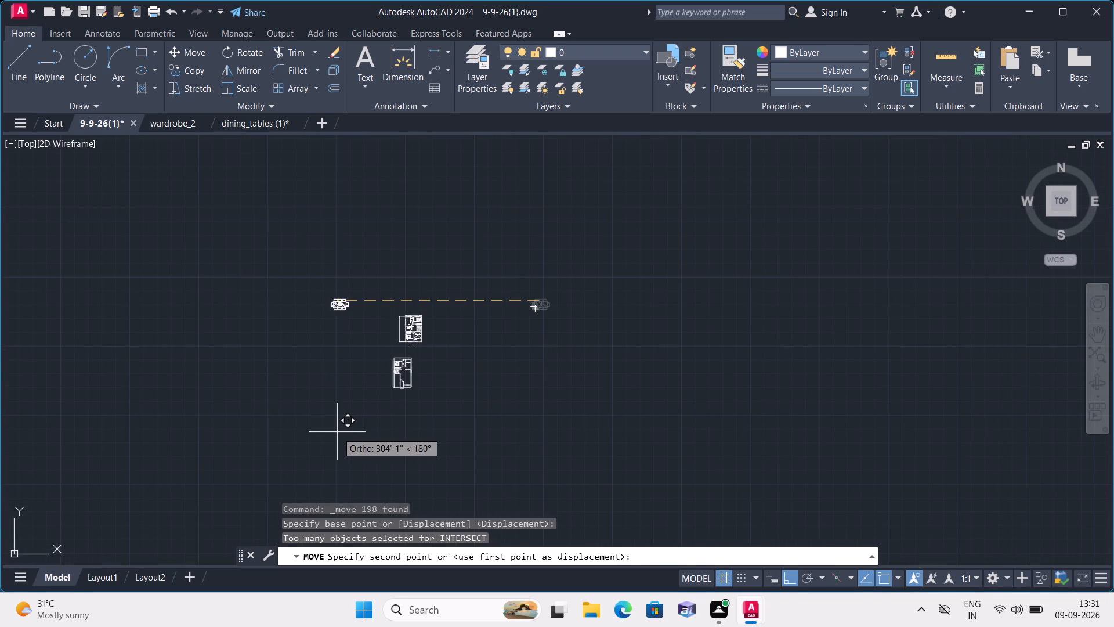
scroll(413, 409, up, 2)
scroll(508, 382, up, 2)
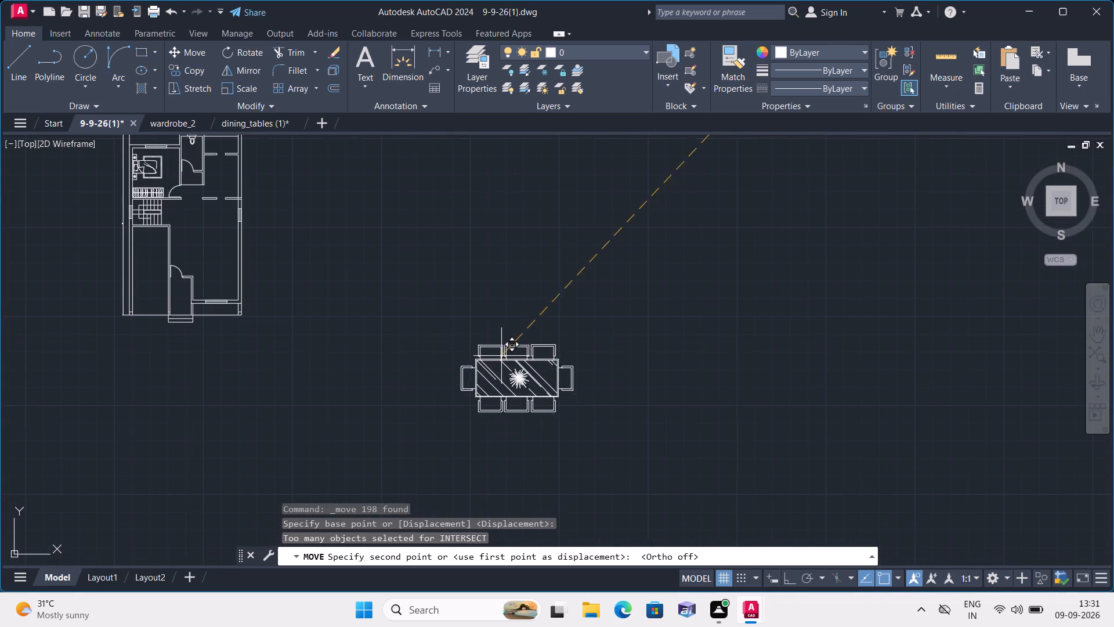
middle_drag(501, 302, 571, 432)
click(498, 354)
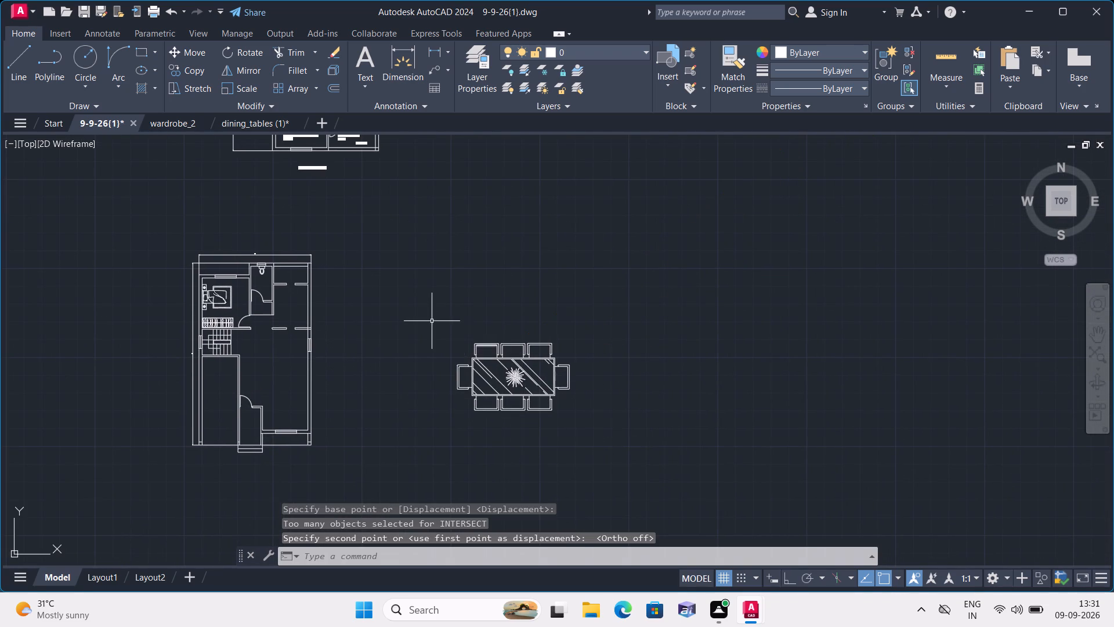
Scale the dining set down again freehand about its centre to roughly half its size, so it fits the dining area.
drag(430, 319, 430, 359)
click(570, 457)
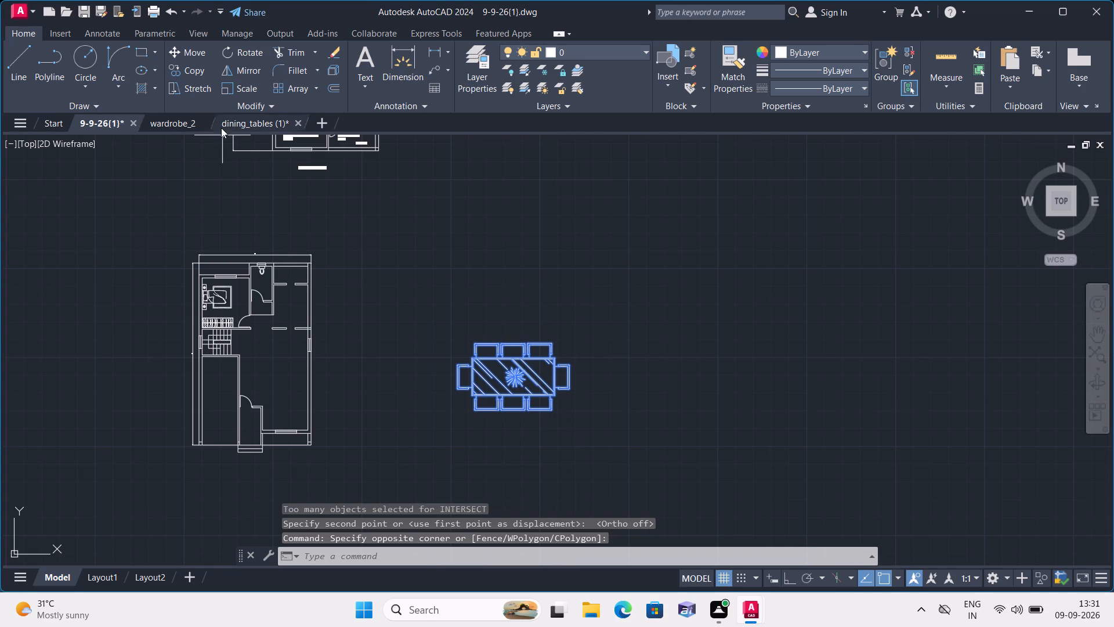
click(226, 84)
click(497, 376)
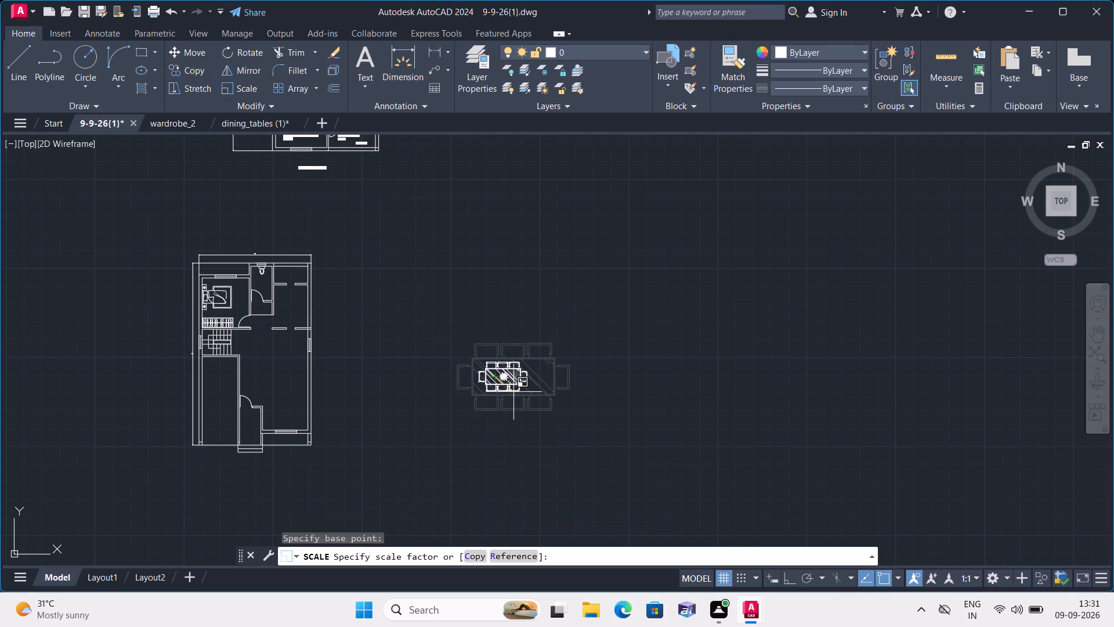
click(515, 392)
Move the dining set by its centre into the new plan's open area east of the staircase, south of the partition wall openings.
drag(450, 348, 465, 371)
click(596, 441)
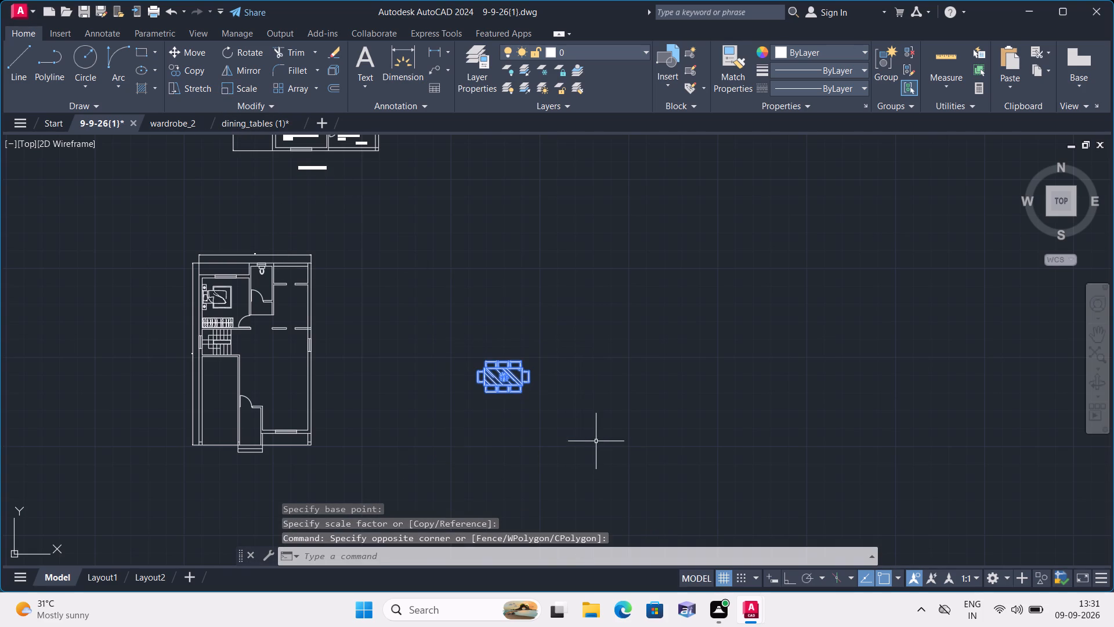
click(202, 47)
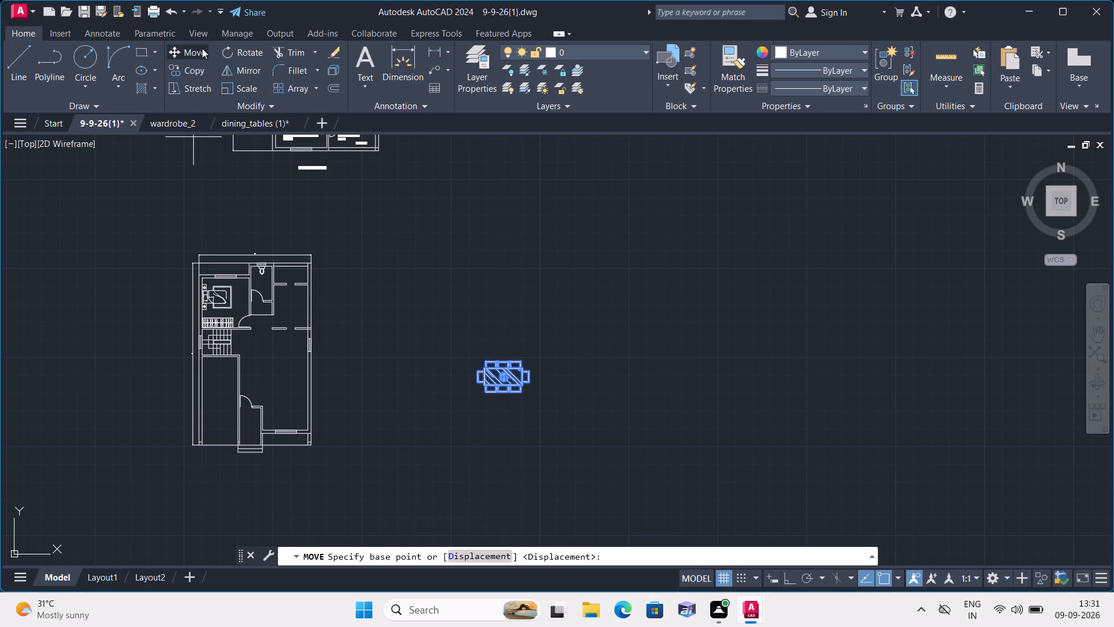
scroll(345, 260, up, 1)
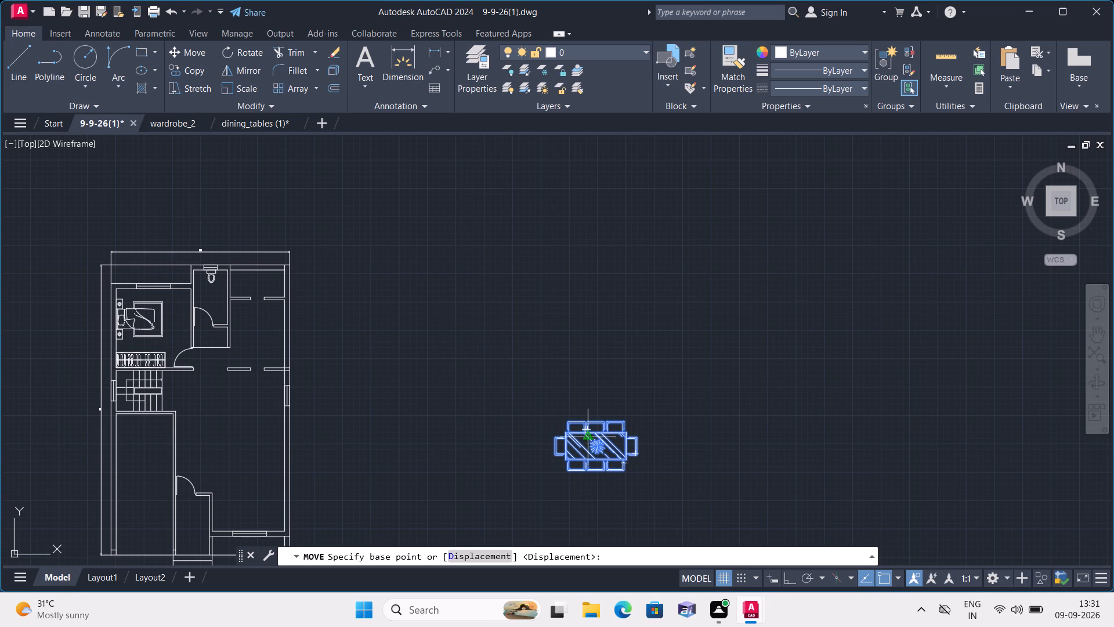
click(601, 446)
scroll(205, 388, up, 1)
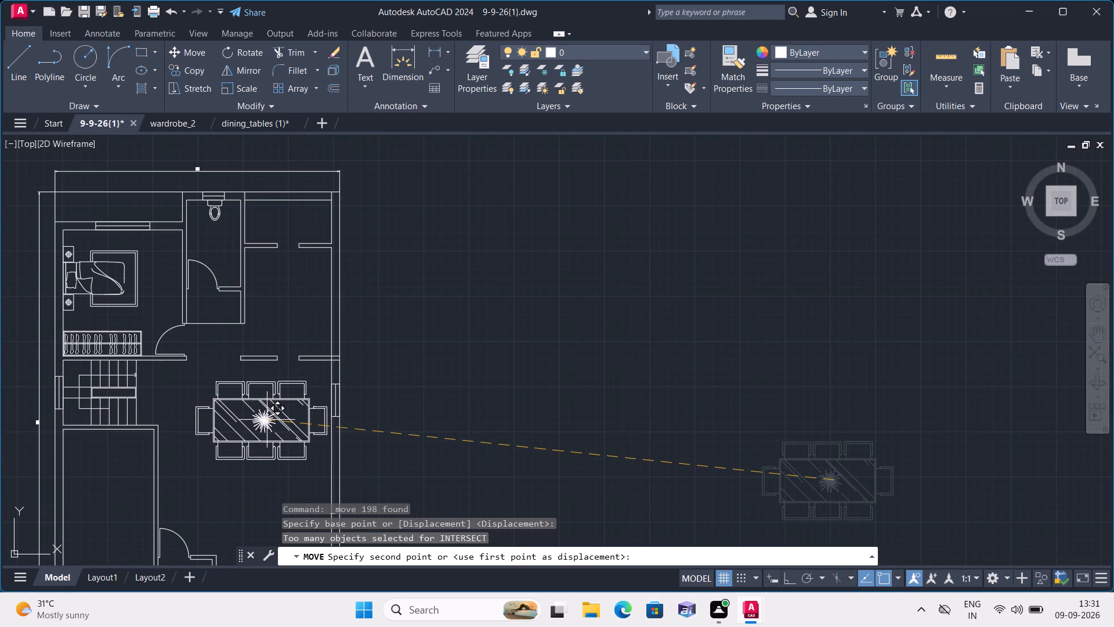
click(267, 418)
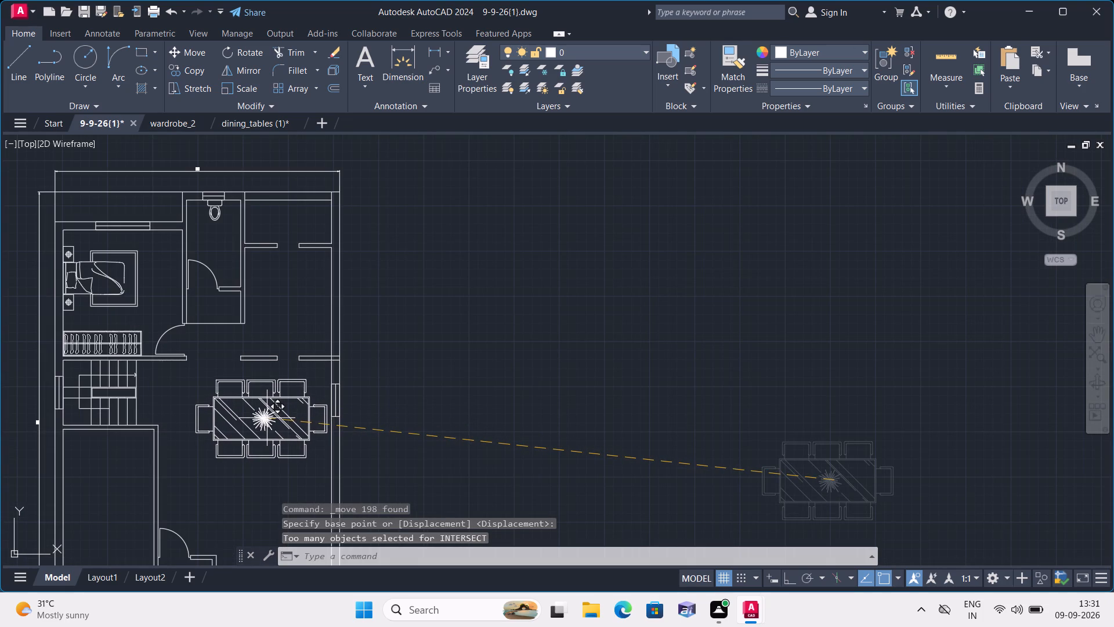
key(Escape)
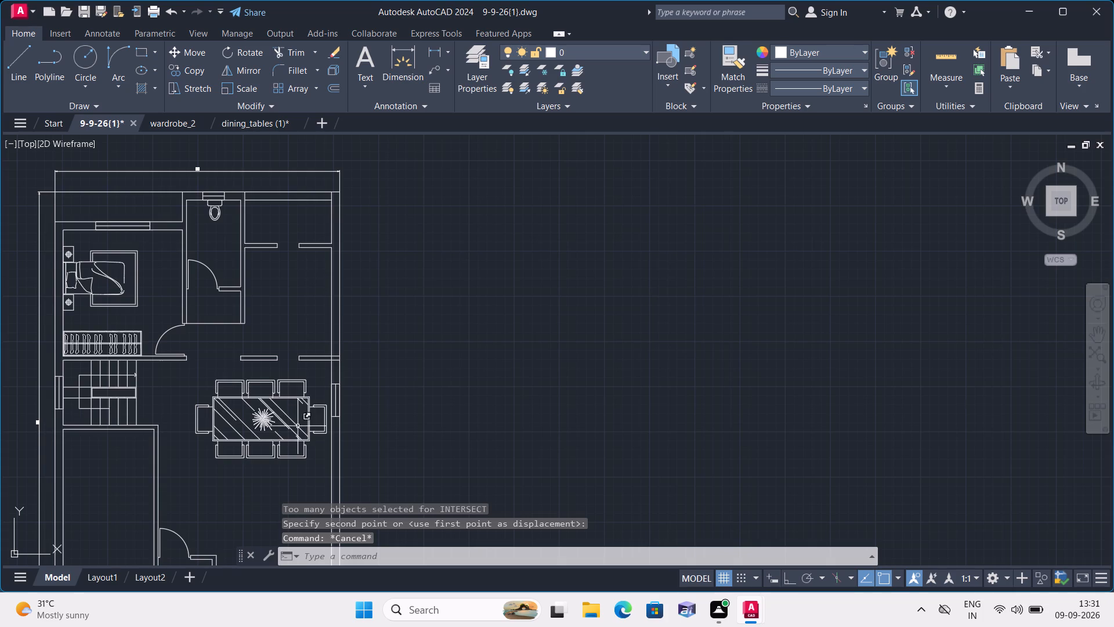
Scale the dining set down freehand about the table's centre to just over half its size.
scroll(311, 426, up, 1)
click(321, 470)
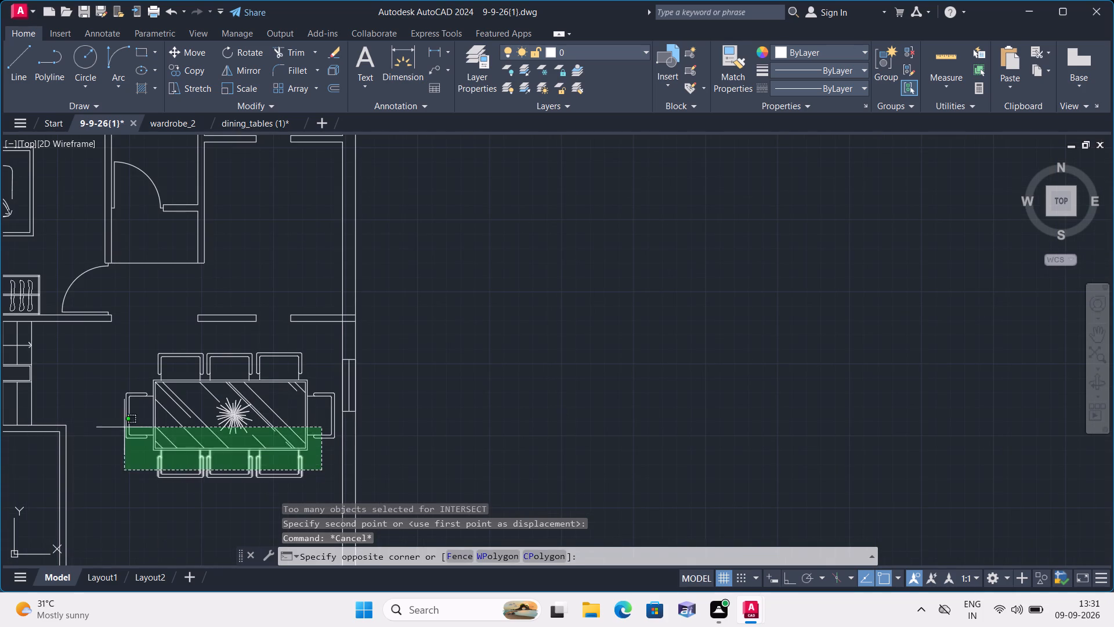
click(115, 349)
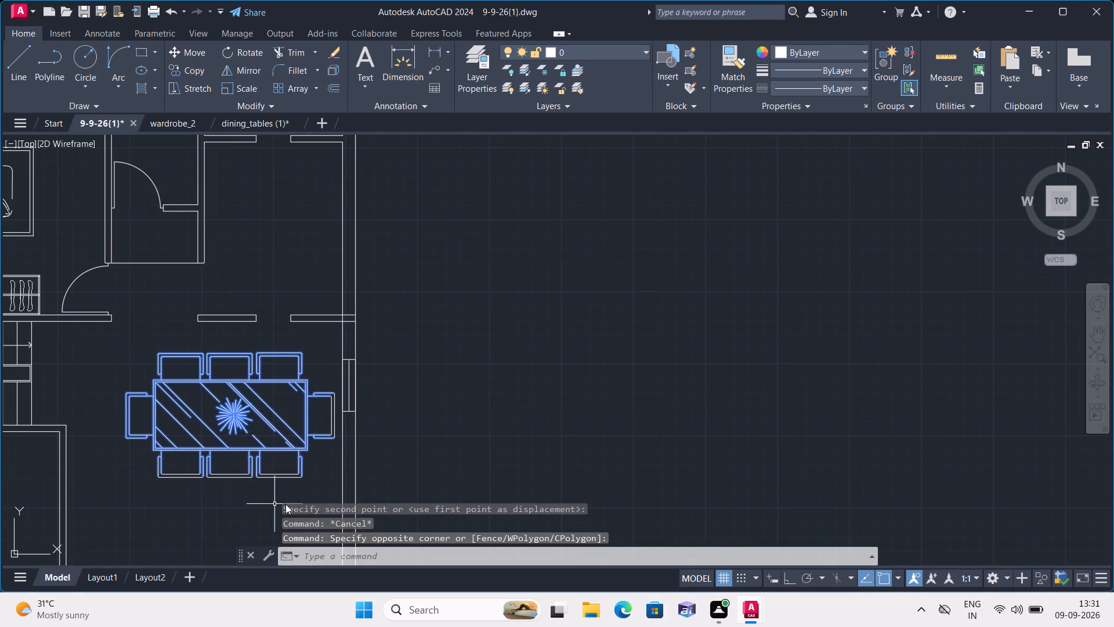
click(291, 500)
click(153, 459)
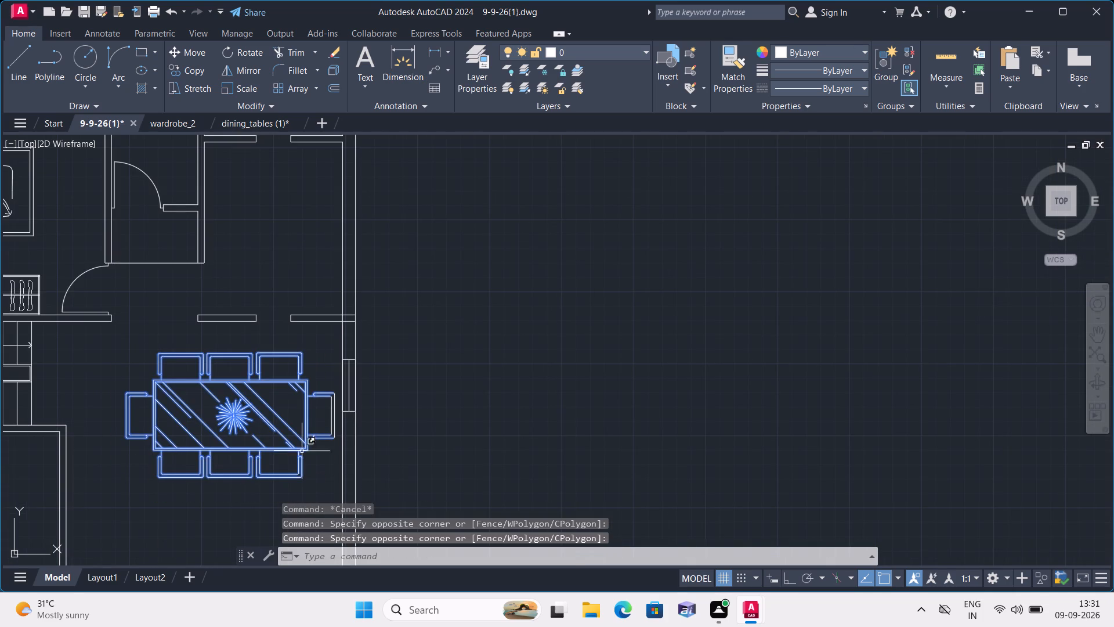
click(332, 428)
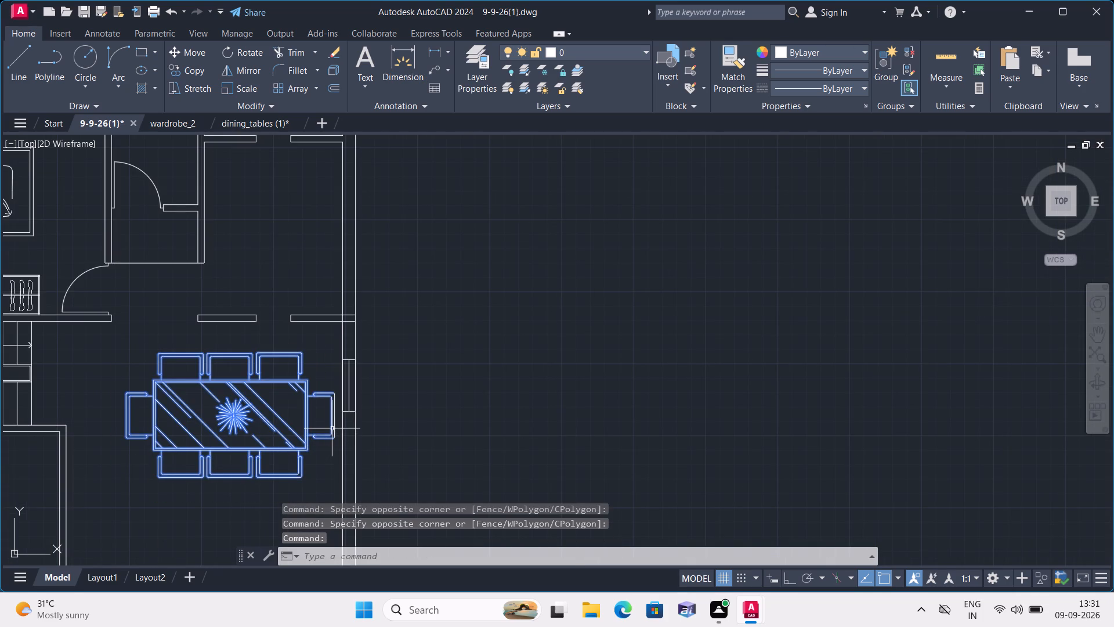
click(334, 430)
click(247, 85)
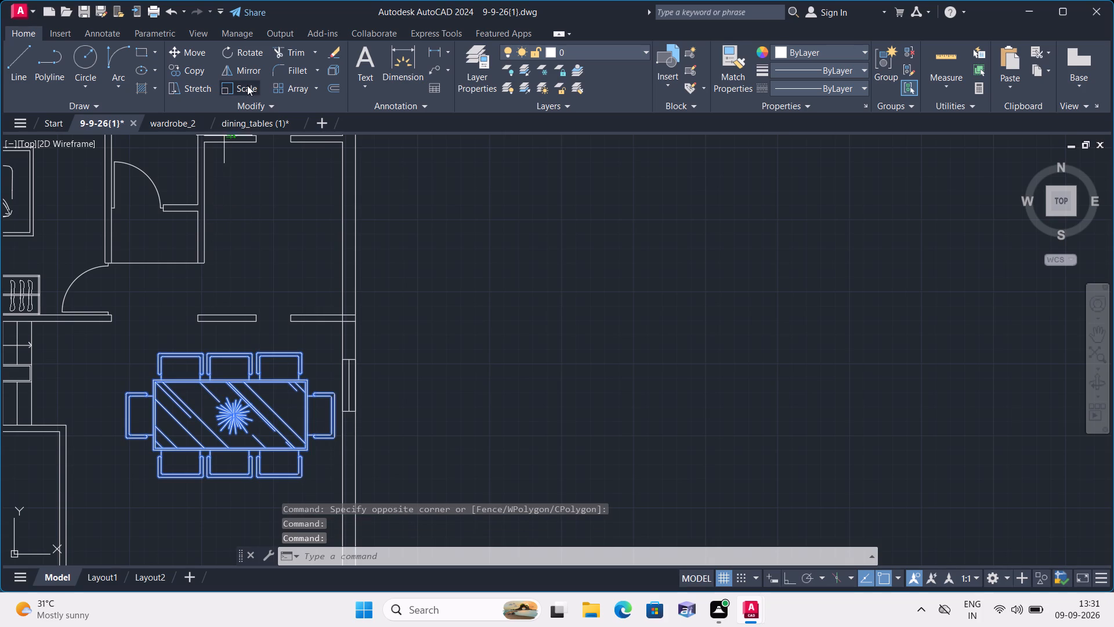
click(228, 406)
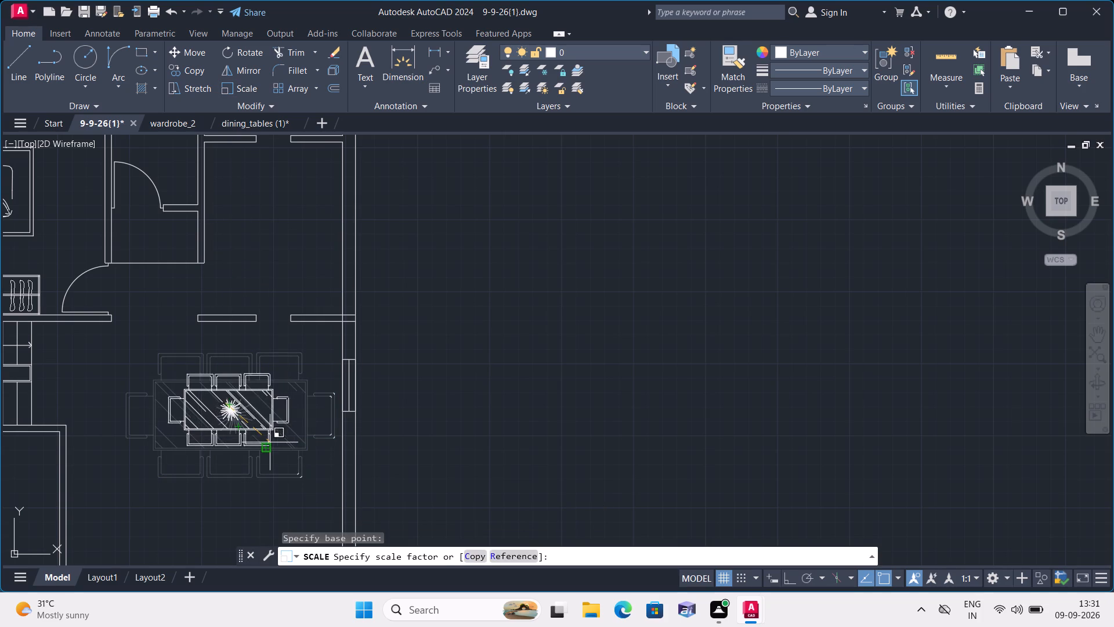
click(269, 441)
Move the reduced dining set by its centre slightly northeast, closer to the window in the east wall.
click(284, 446)
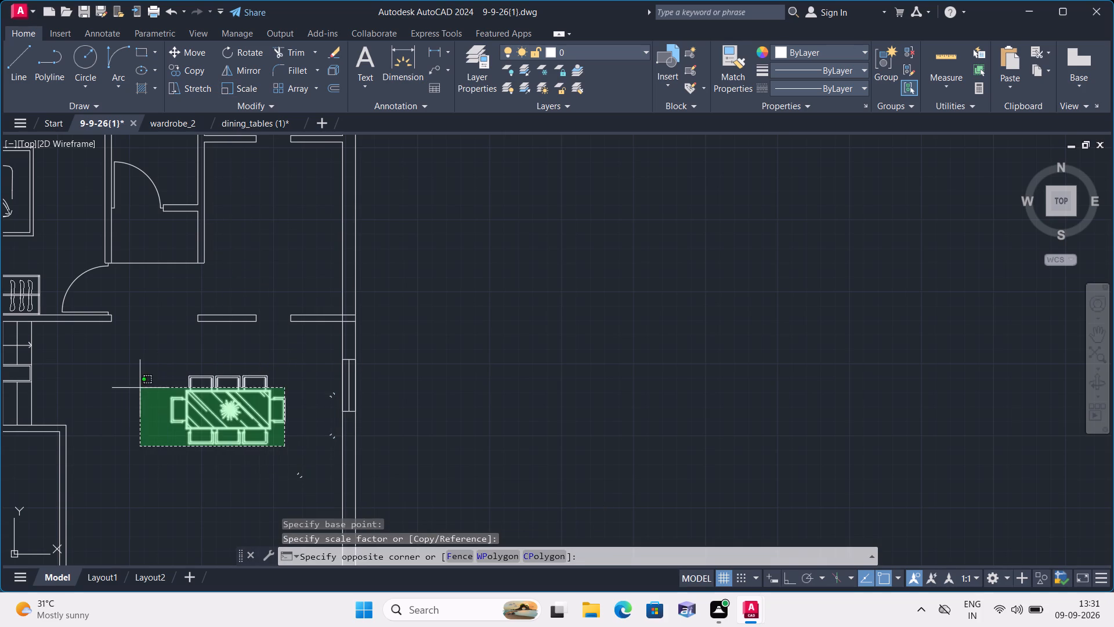
click(151, 365)
click(179, 50)
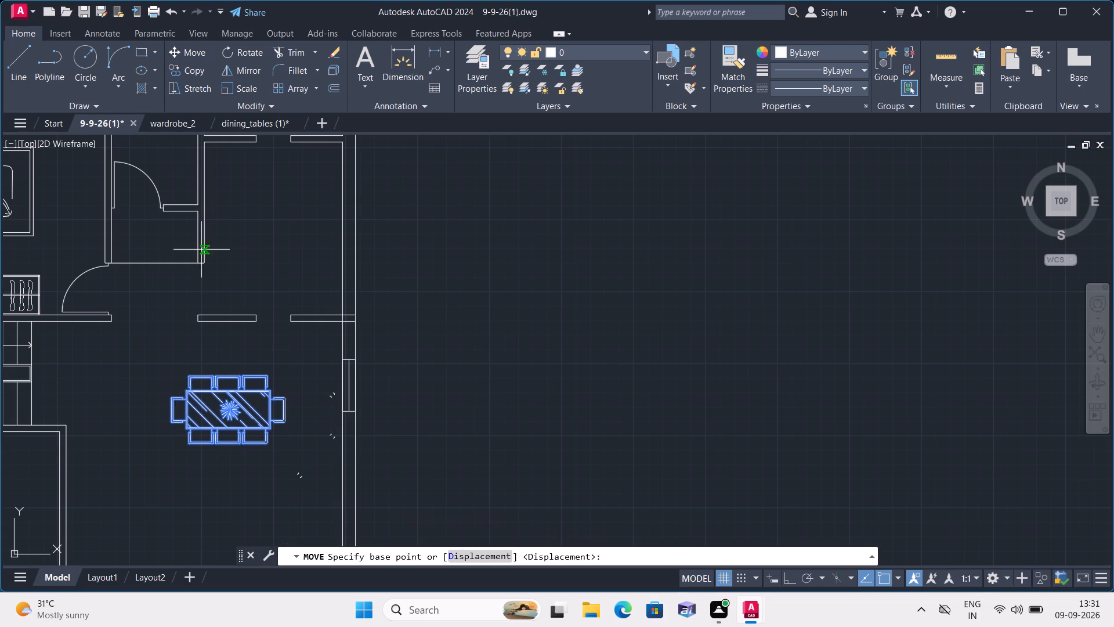
click(232, 408)
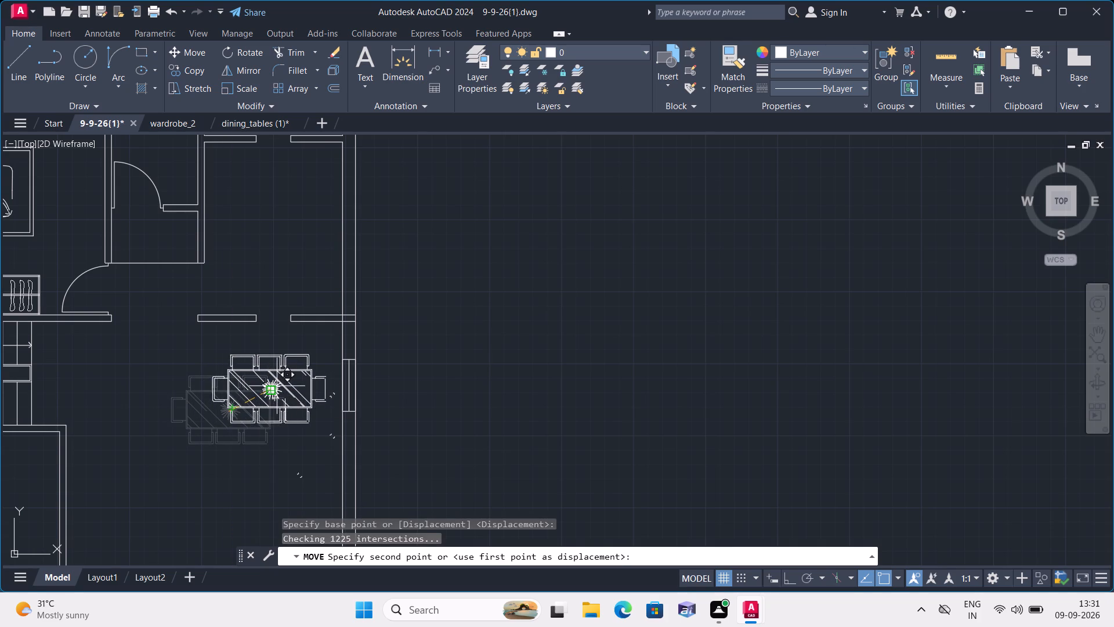
click(277, 385)
key(Escape)
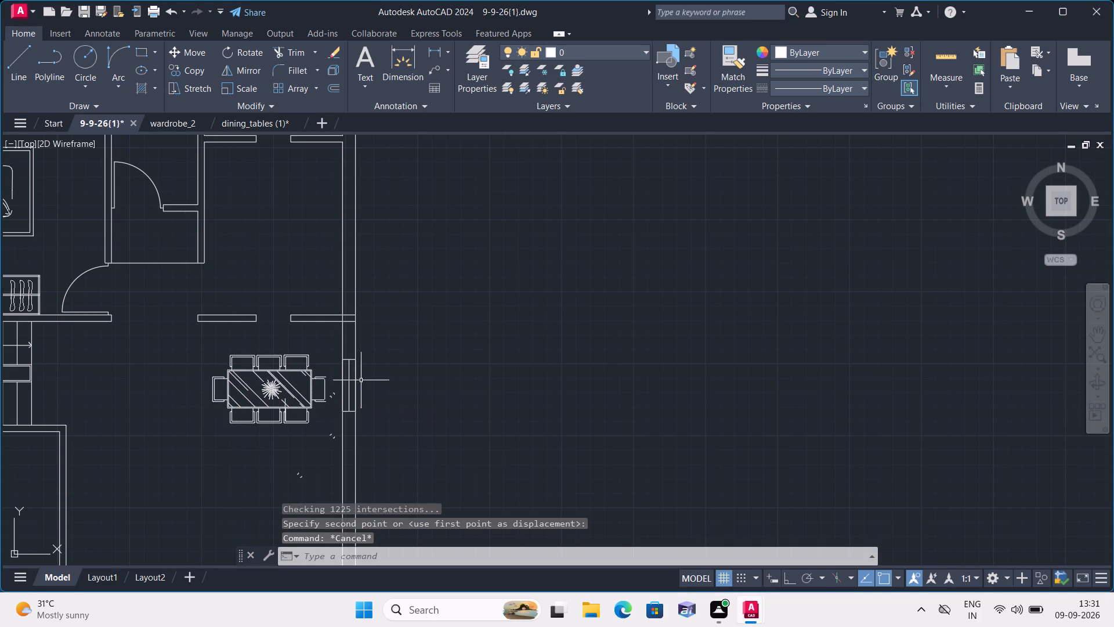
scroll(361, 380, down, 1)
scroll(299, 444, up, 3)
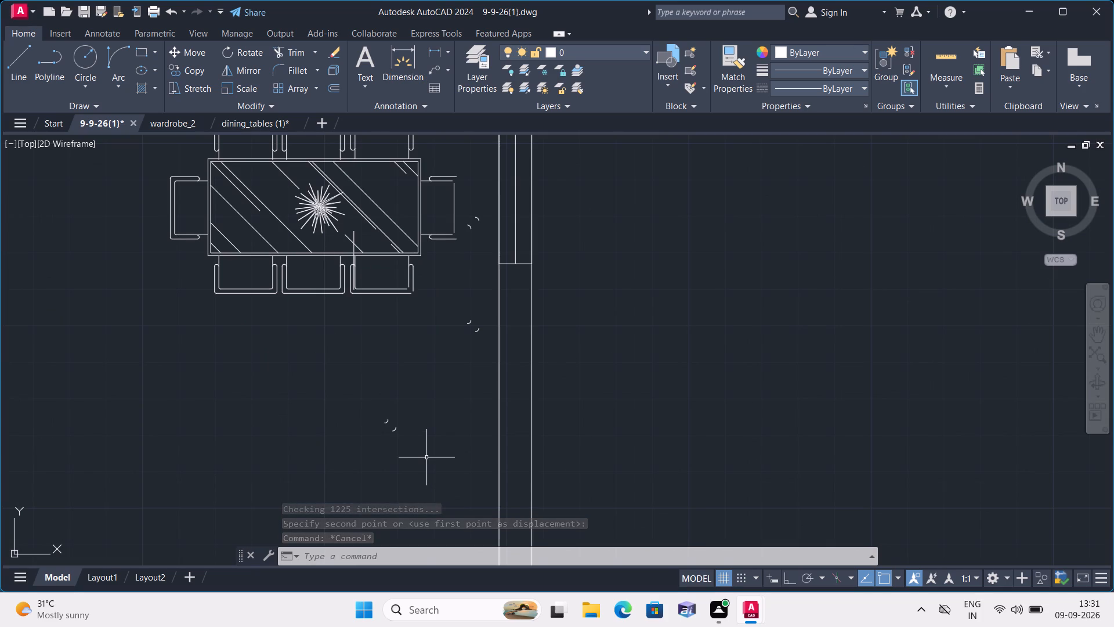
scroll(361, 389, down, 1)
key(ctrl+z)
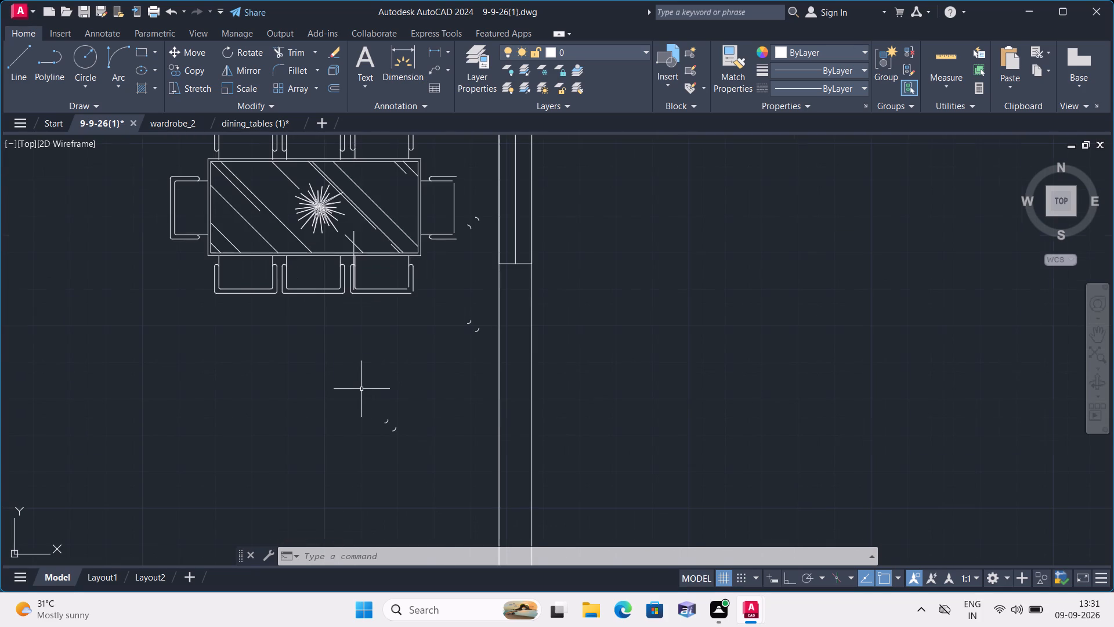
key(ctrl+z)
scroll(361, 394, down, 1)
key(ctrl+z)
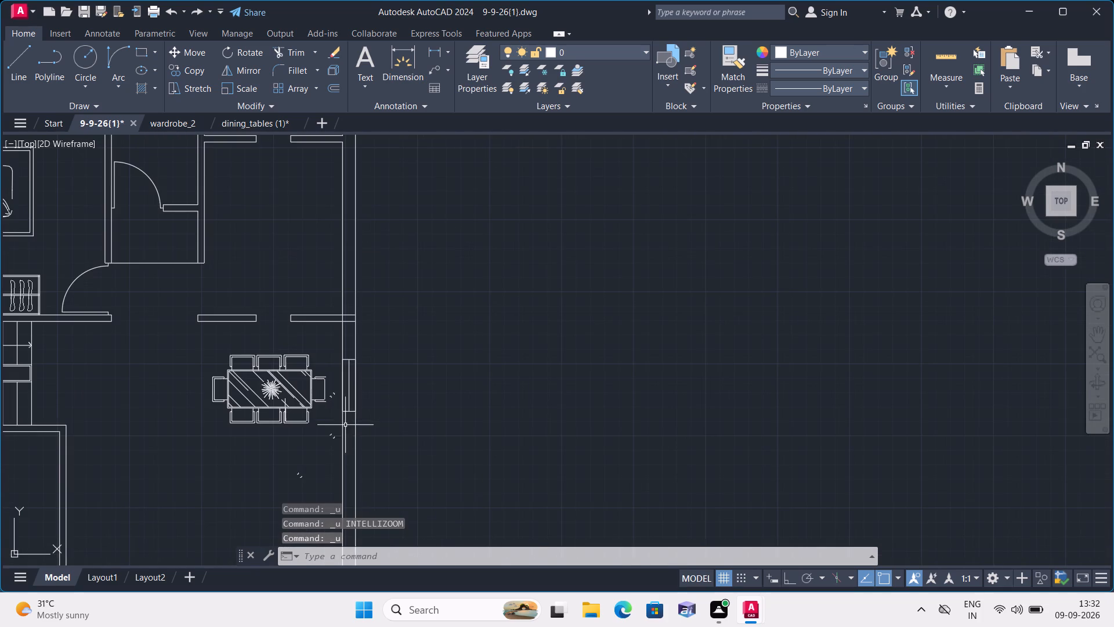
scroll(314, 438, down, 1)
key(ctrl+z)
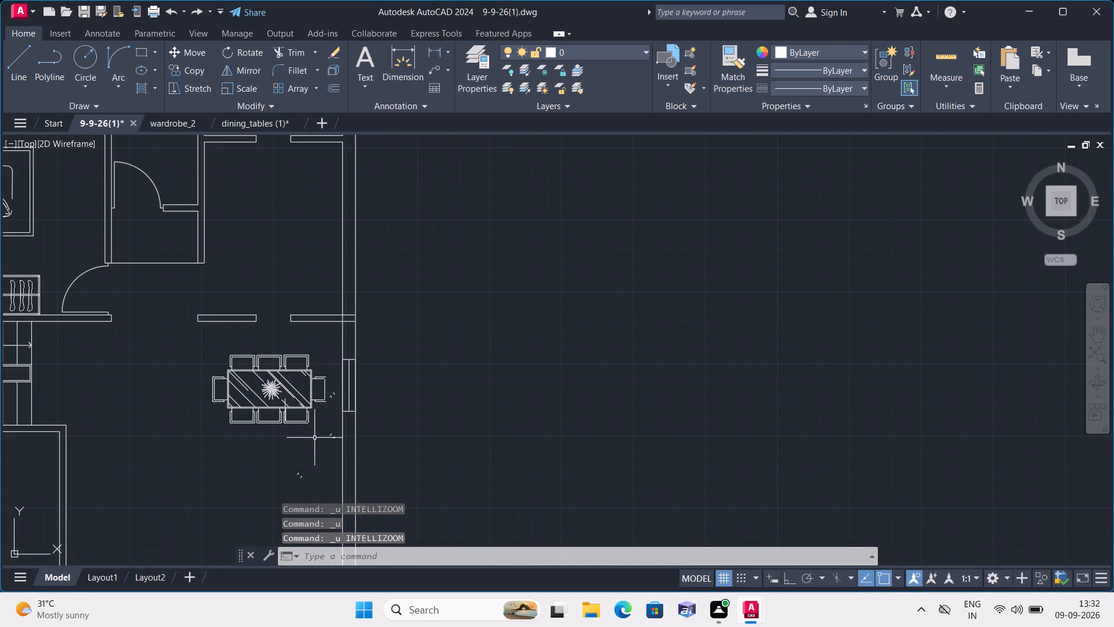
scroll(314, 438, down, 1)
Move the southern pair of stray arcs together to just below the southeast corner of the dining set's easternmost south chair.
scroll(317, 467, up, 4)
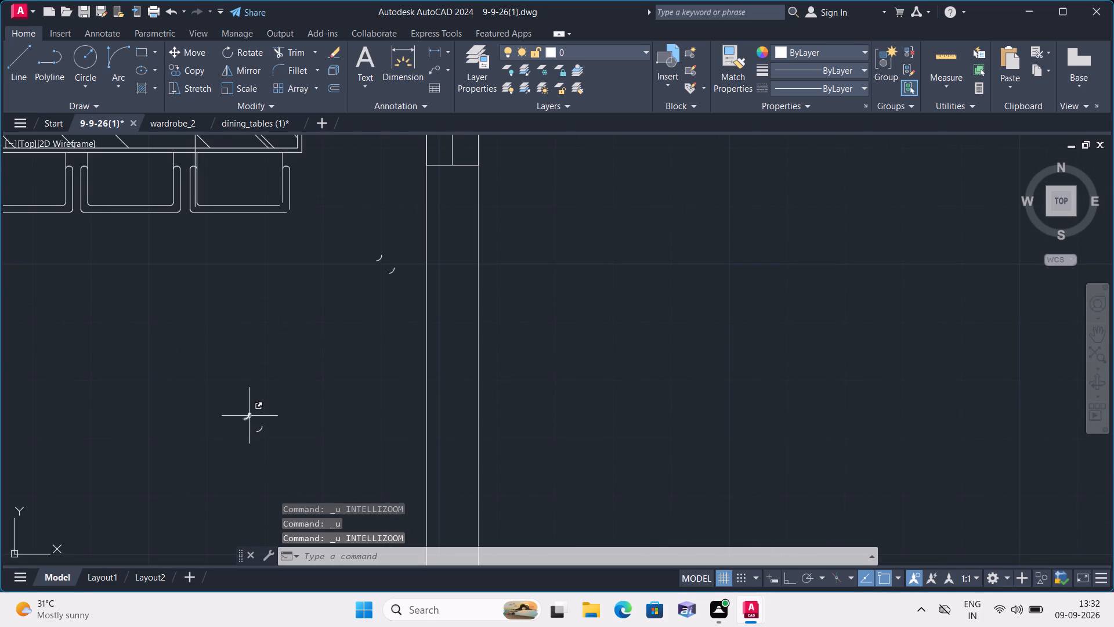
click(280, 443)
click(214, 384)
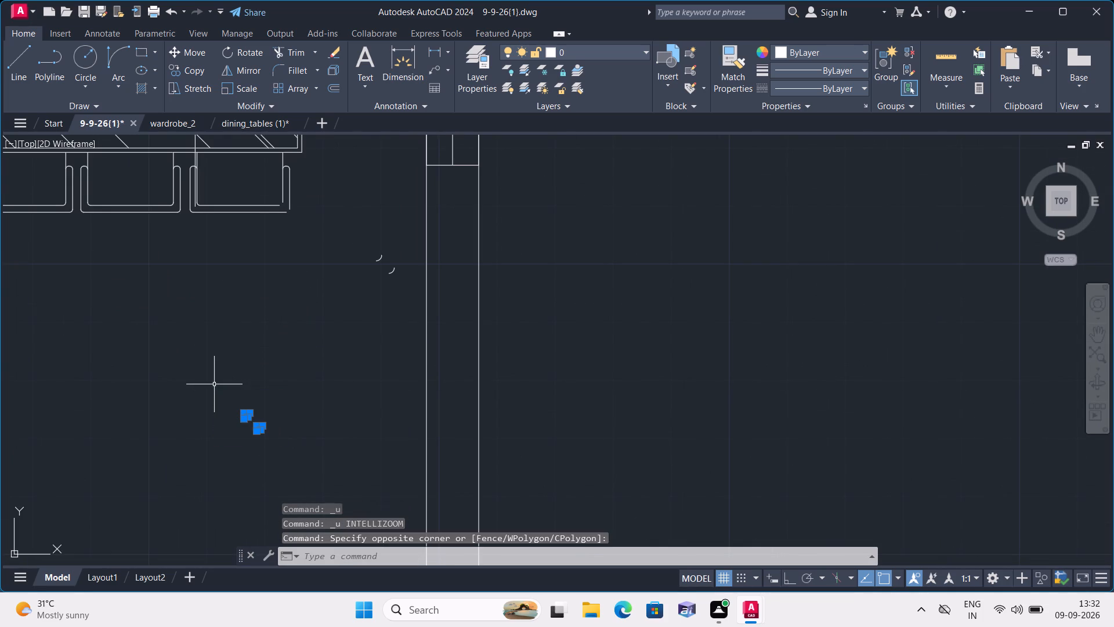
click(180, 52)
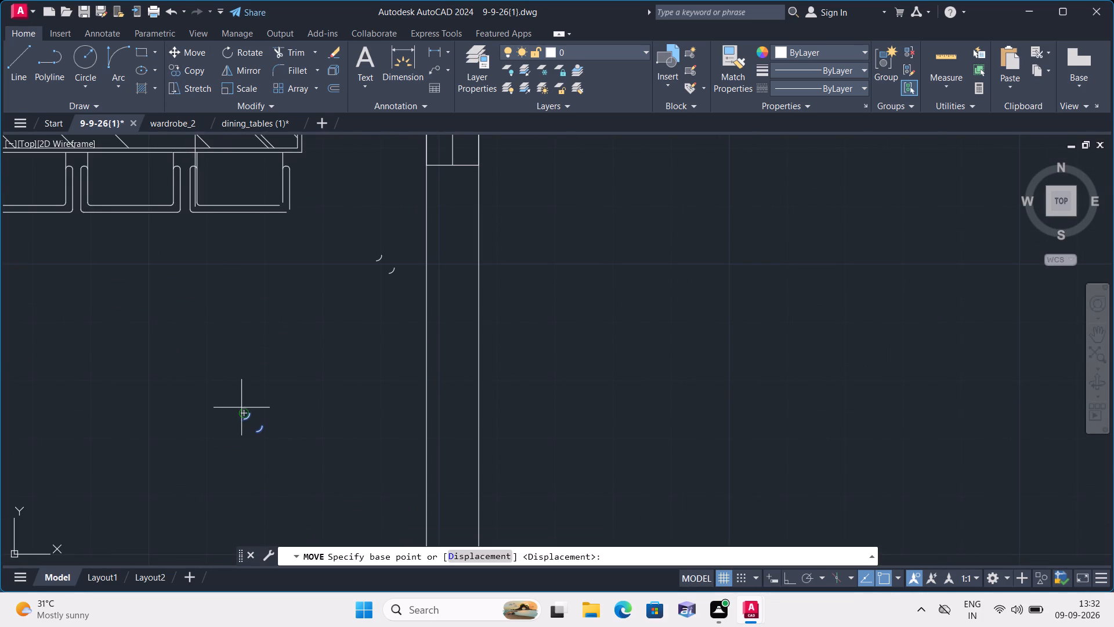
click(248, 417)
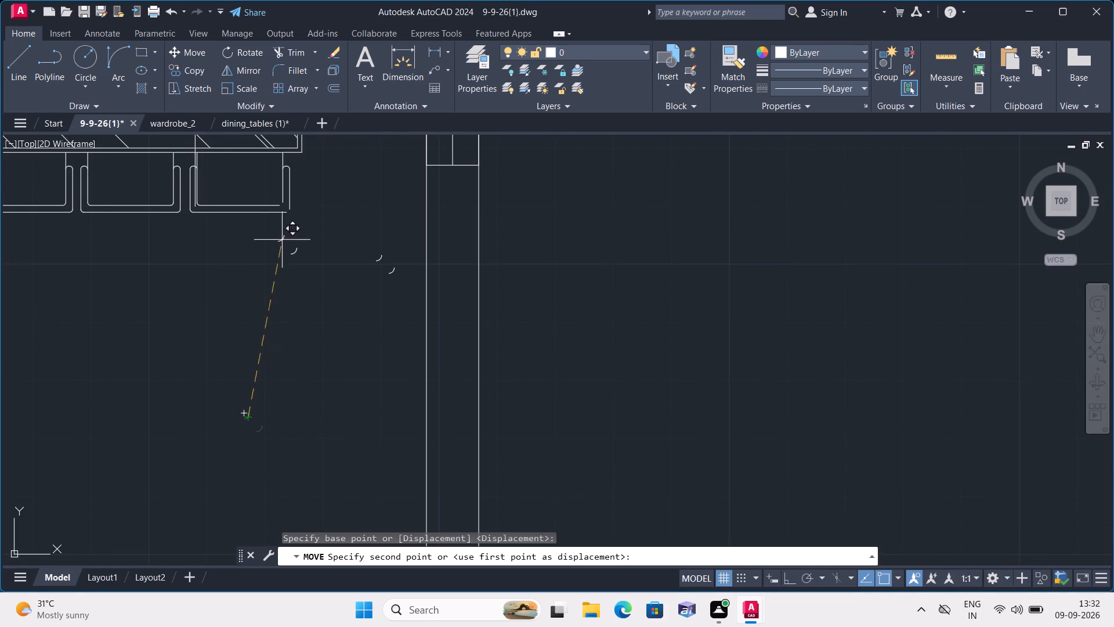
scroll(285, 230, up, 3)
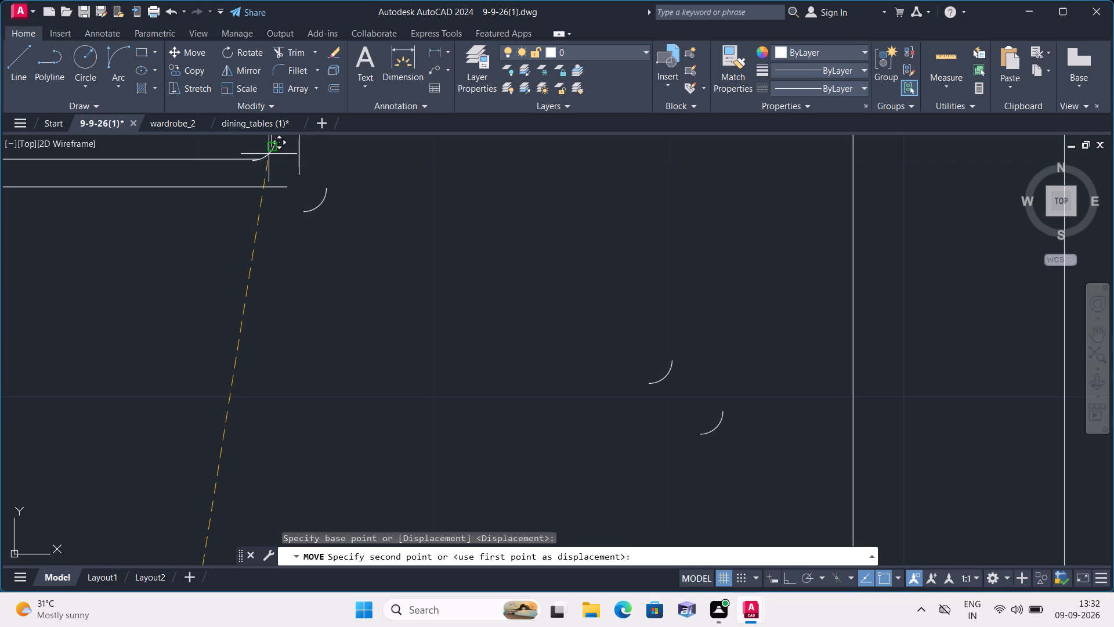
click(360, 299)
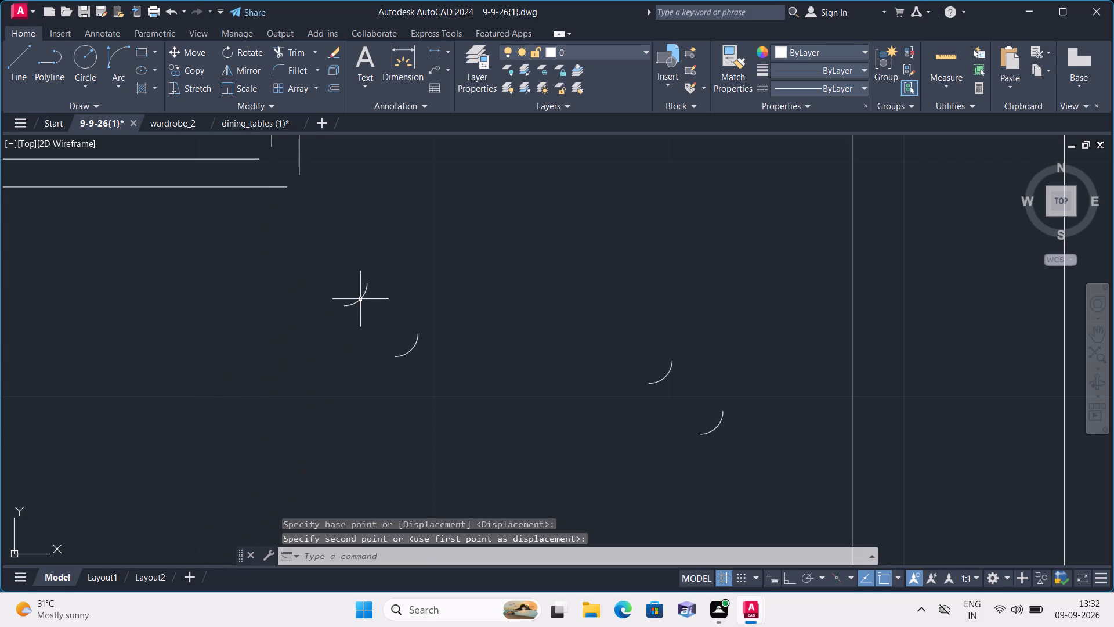
Move the inner stray arc by its lower endpoint onto the end of the southeast chair's inner bottom line.
click(360, 298)
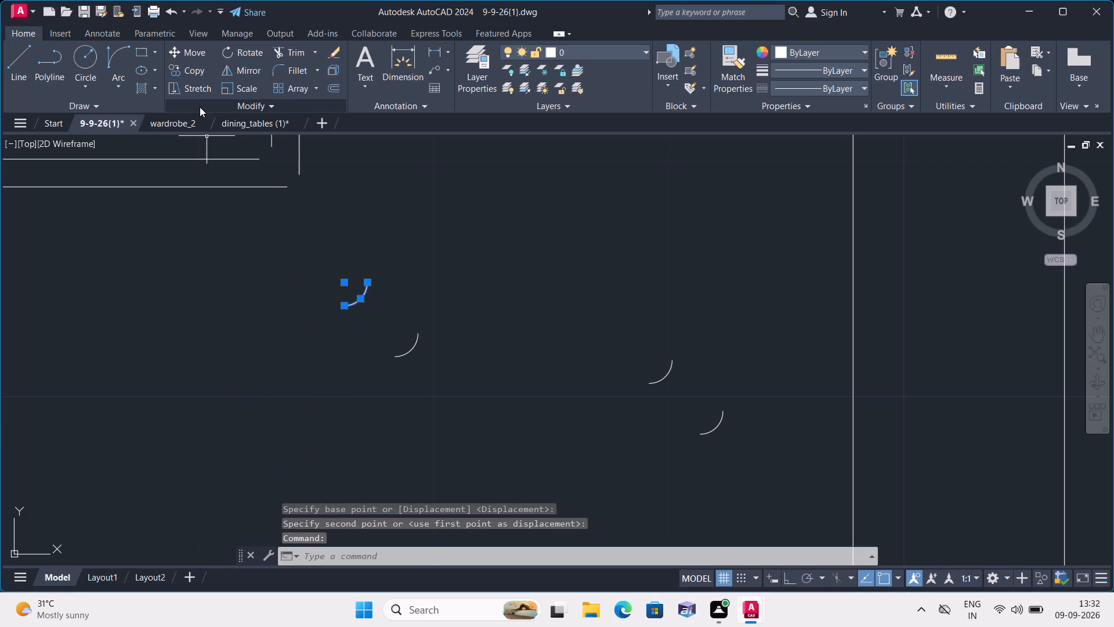
click(181, 48)
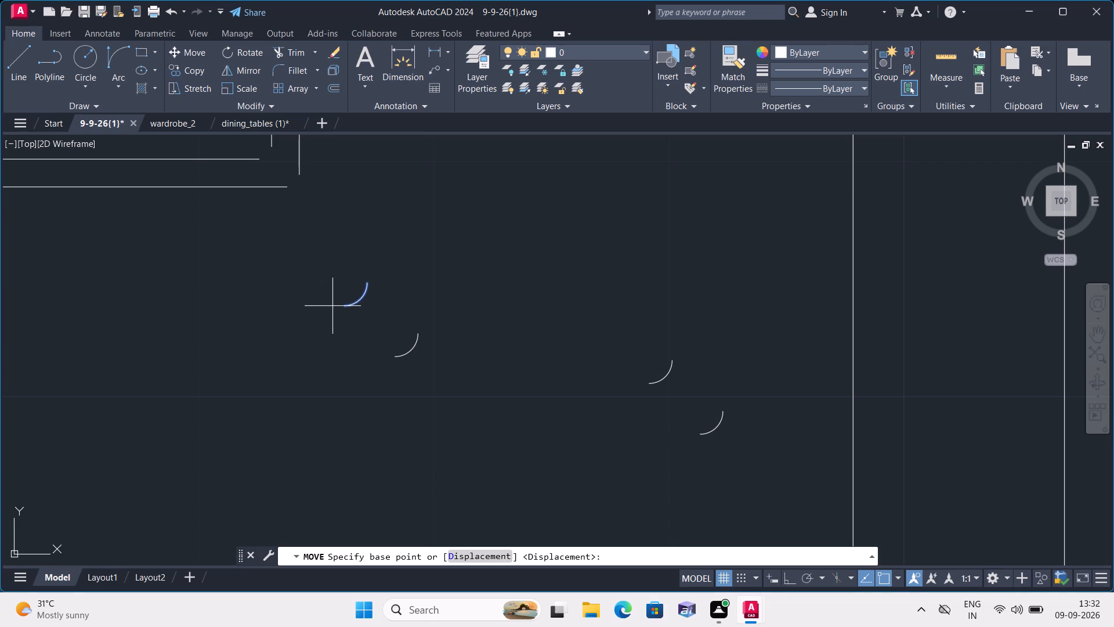
click(342, 304)
click(258, 156)
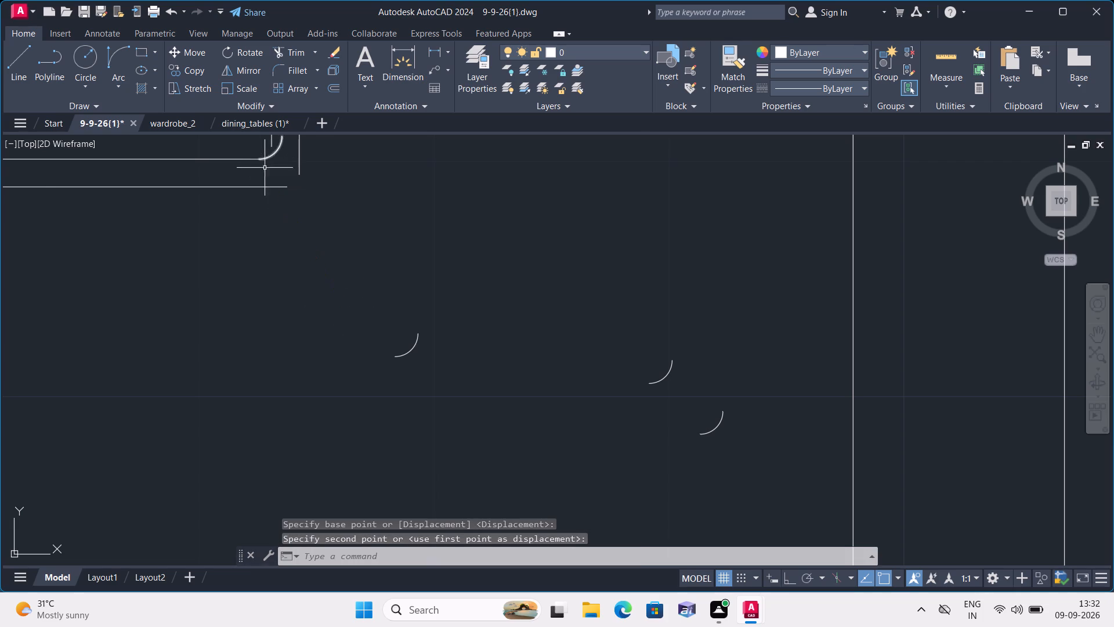
Move the outer stray arc by its lower endpoint onto the end of the same chair's outer bottom line.
scroll(284, 176, down, 1)
click(360, 287)
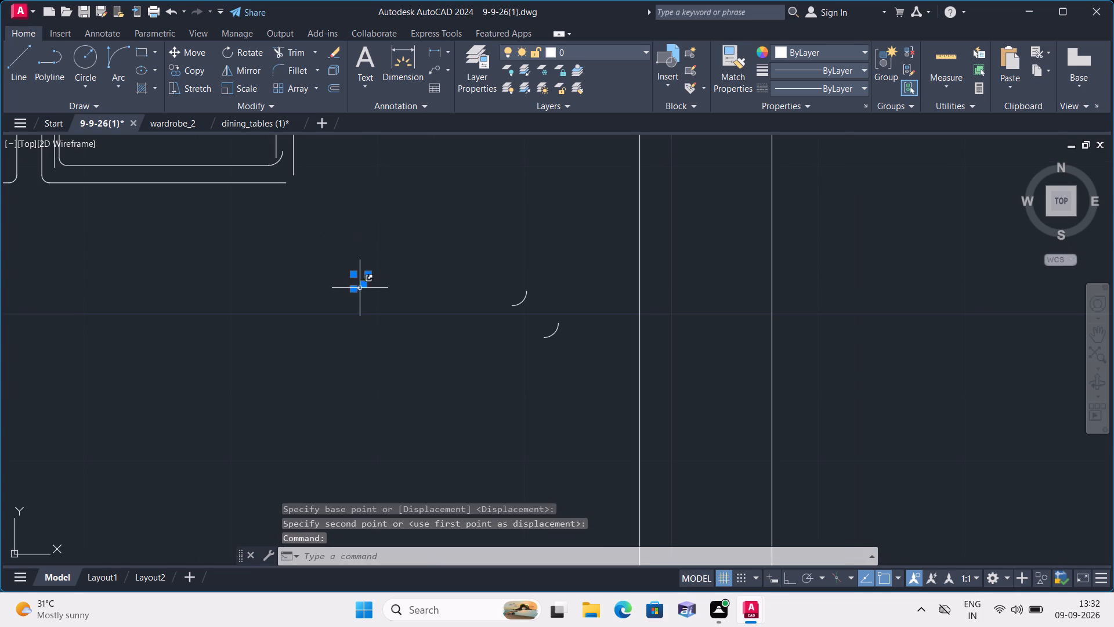
click(179, 45)
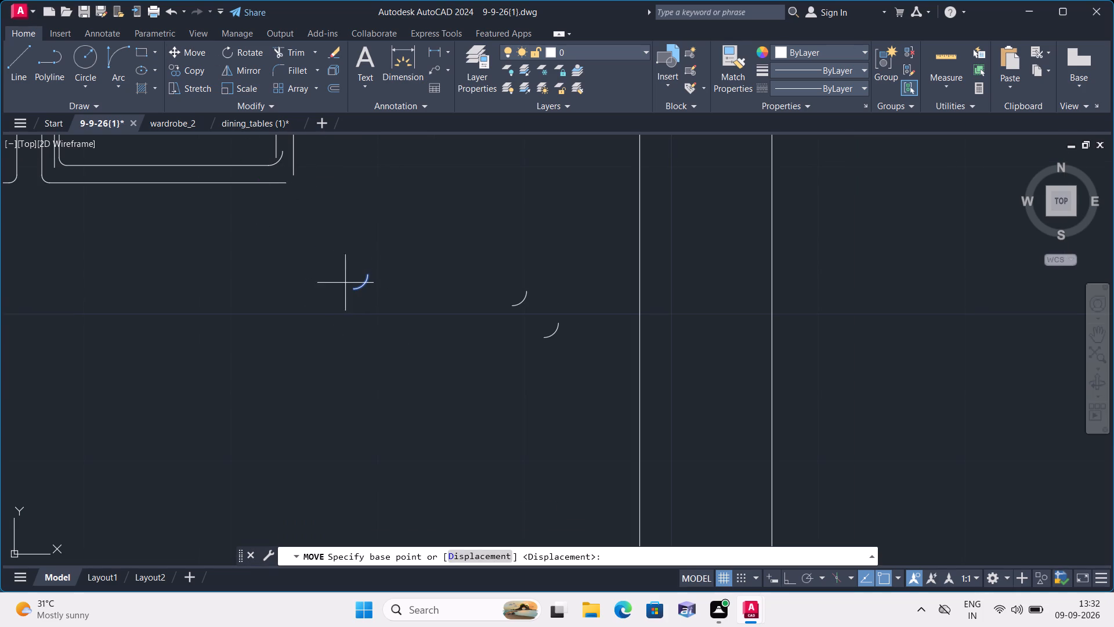
click(354, 289)
click(290, 182)
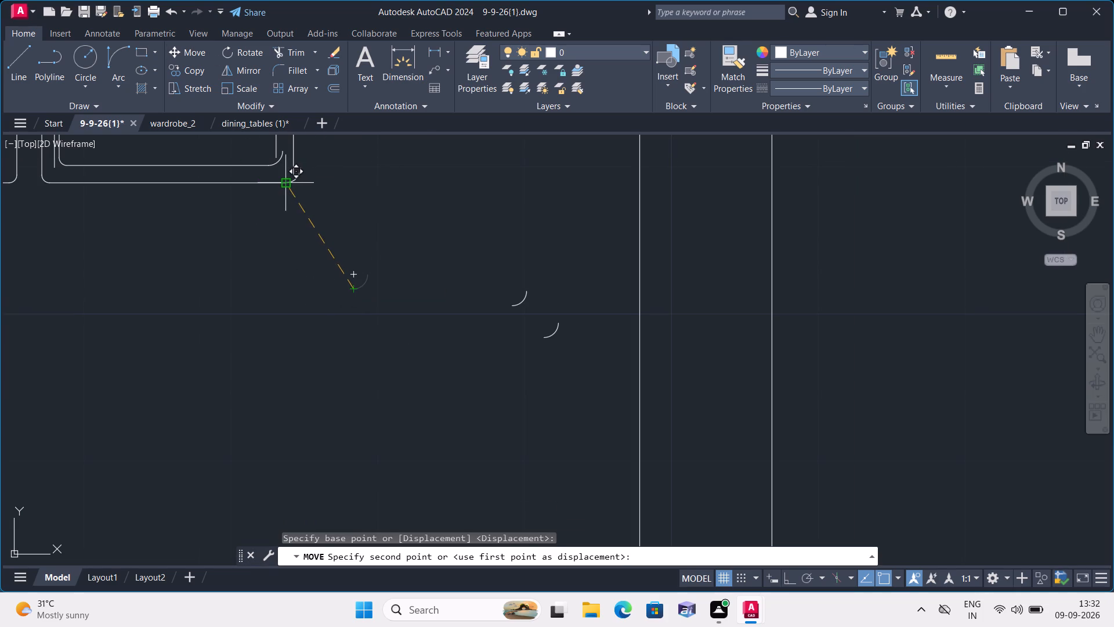
Stretch the inner corner arc's upper endpoint to the lower end of the chair's inner vertical line.
scroll(309, 230, down, 1)
middle_drag(309, 230, 309, 252)
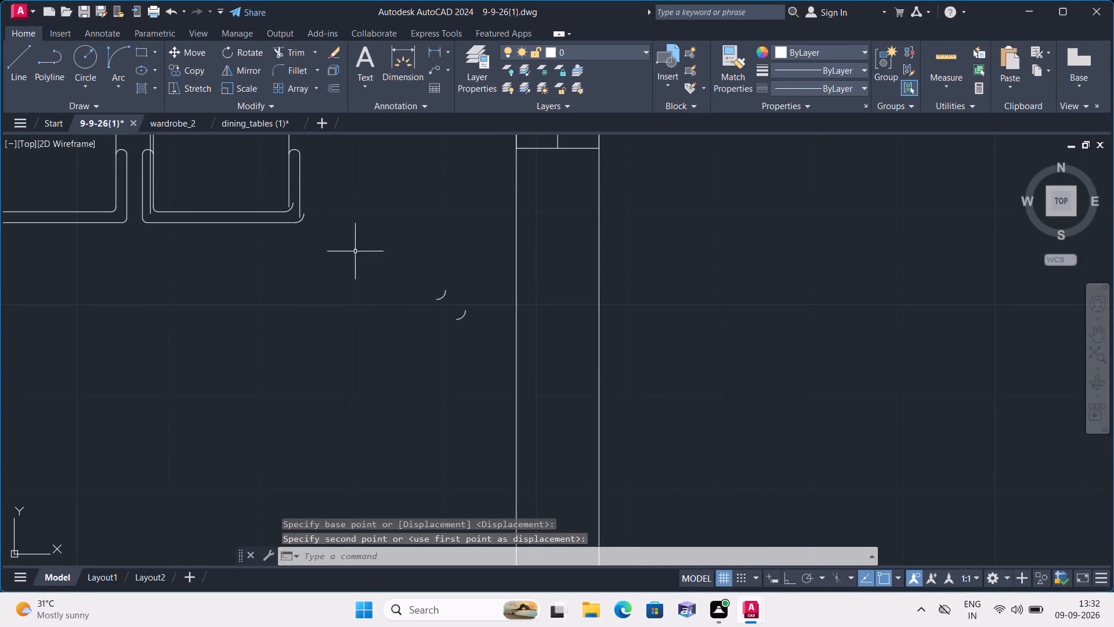
middle_drag(344, 244, 346, 330)
scroll(294, 296, up, 3)
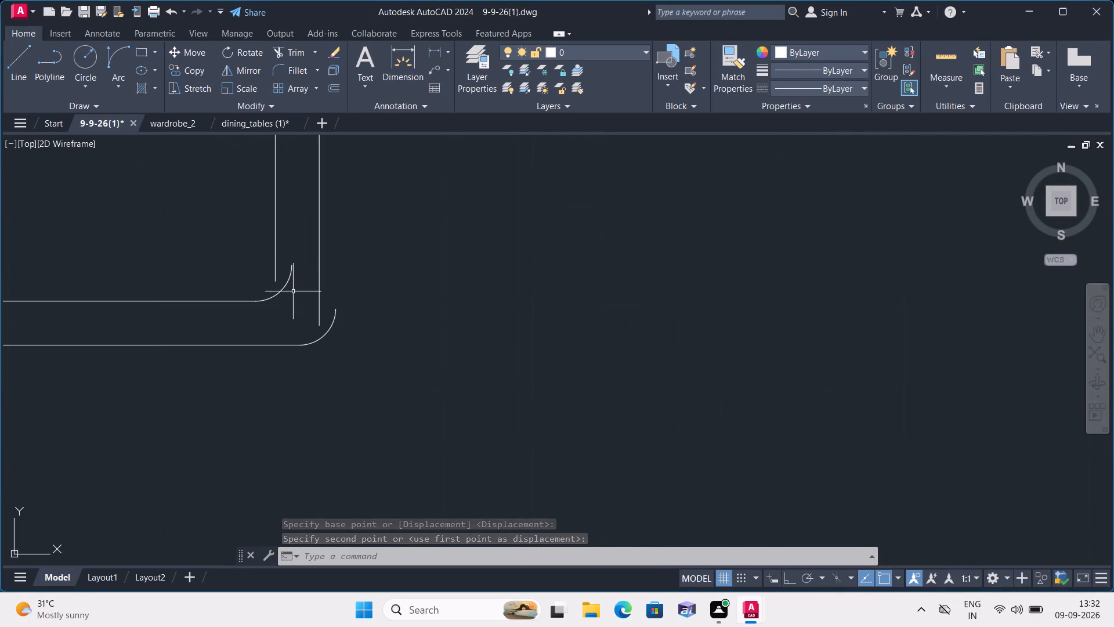
click(292, 267)
click(292, 267)
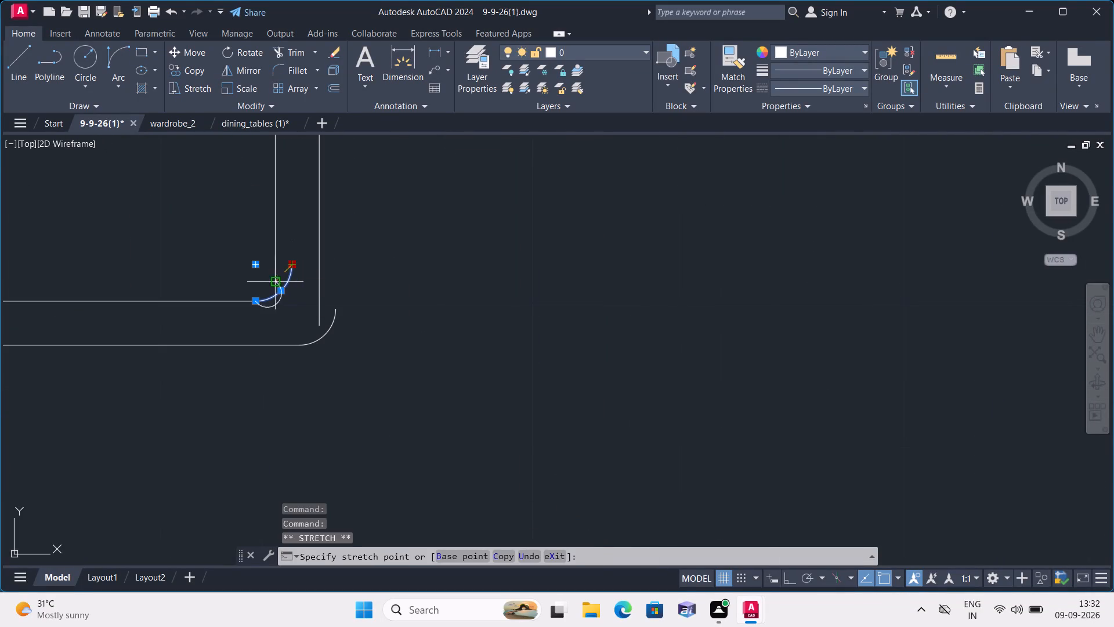
click(272, 280)
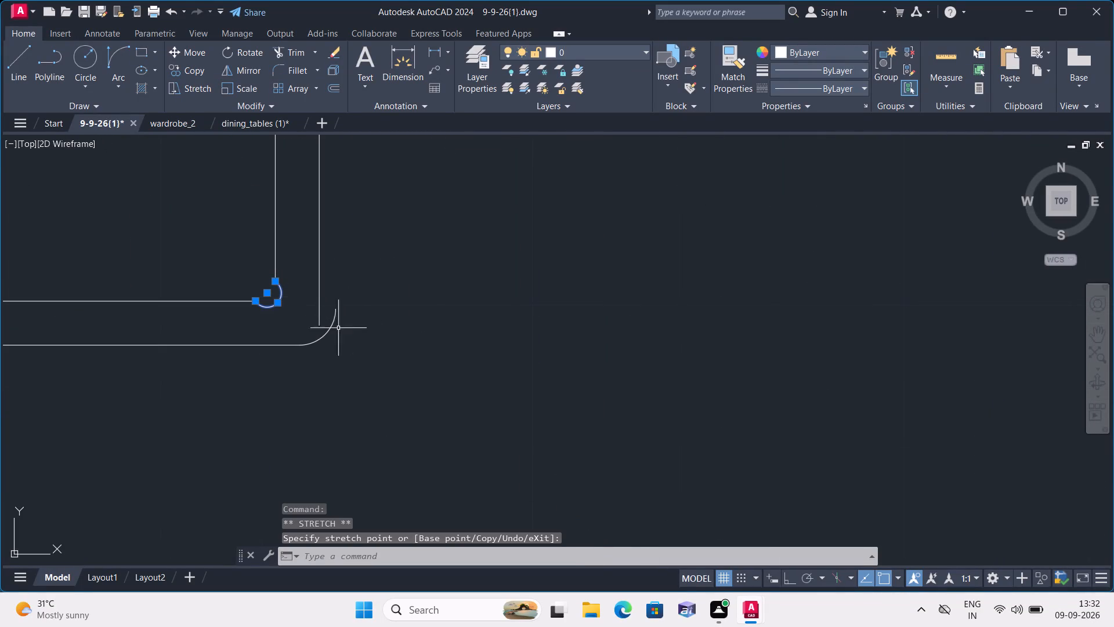
key(Escape)
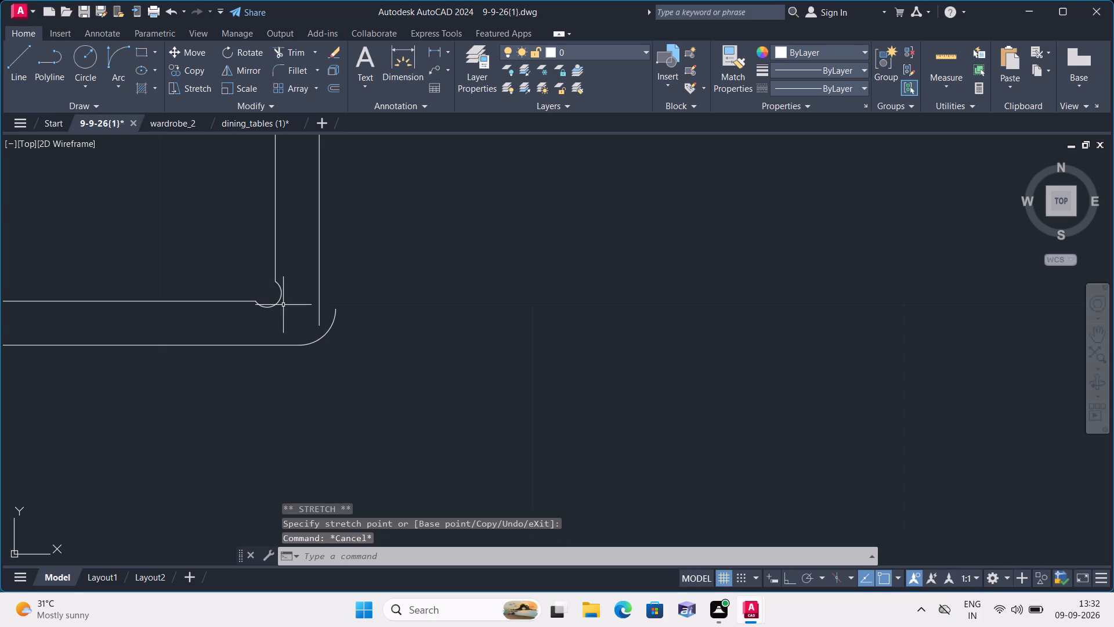
Delete the whole dining set in the floor plan together with the stray corner arcs beside it.
click(277, 297)
click(330, 337)
scroll(338, 332, down, 3)
scroll(384, 373, down, 2)
click(429, 443)
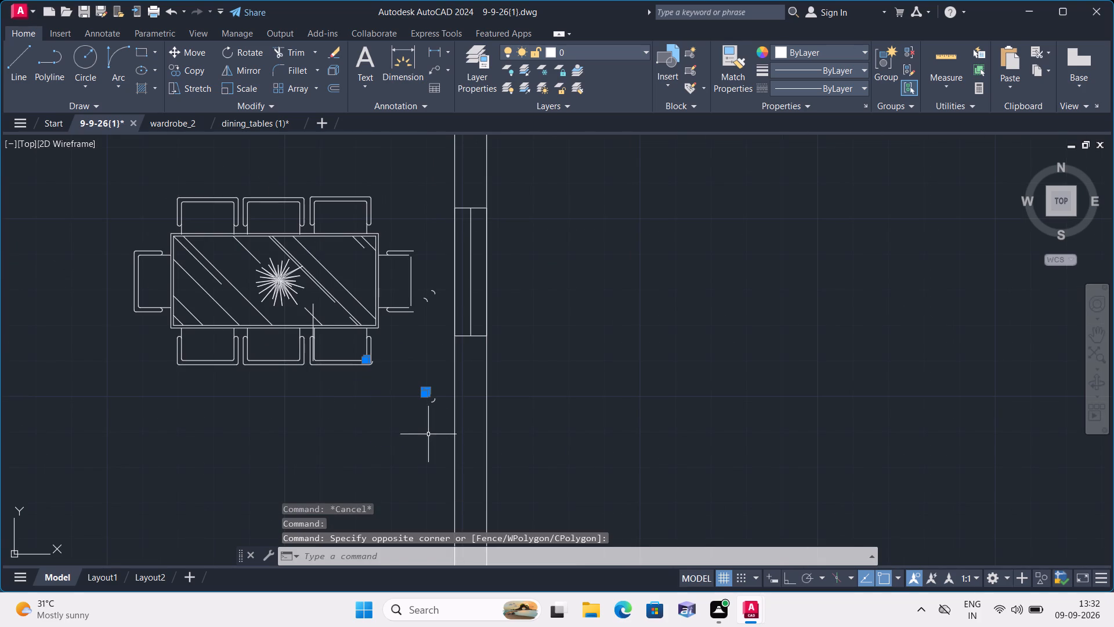
click(429, 434)
click(403, 256)
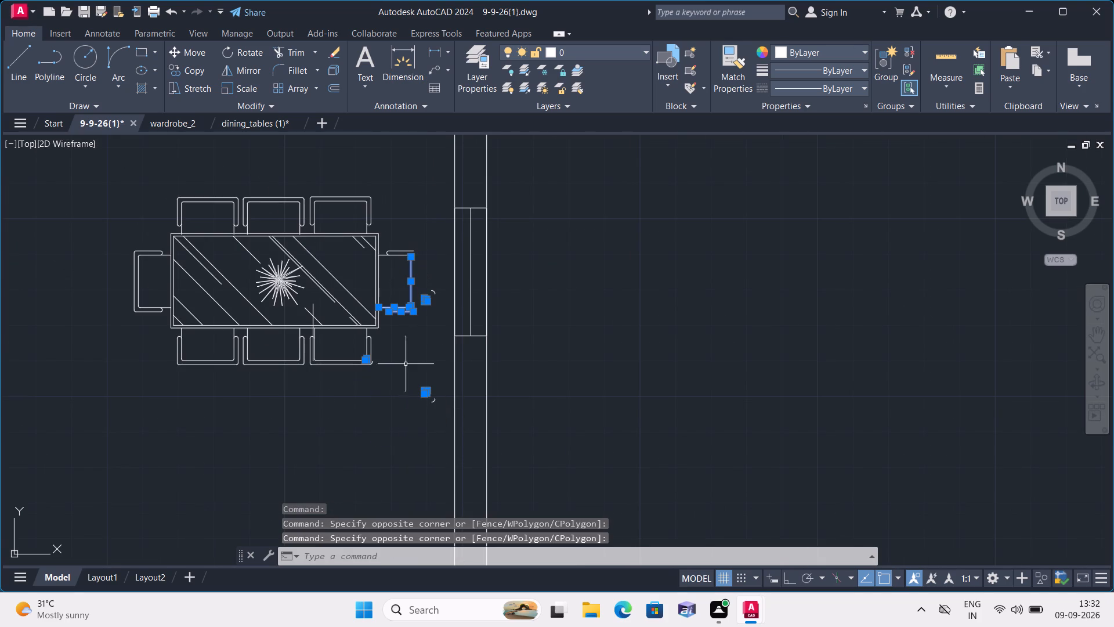
click(430, 417)
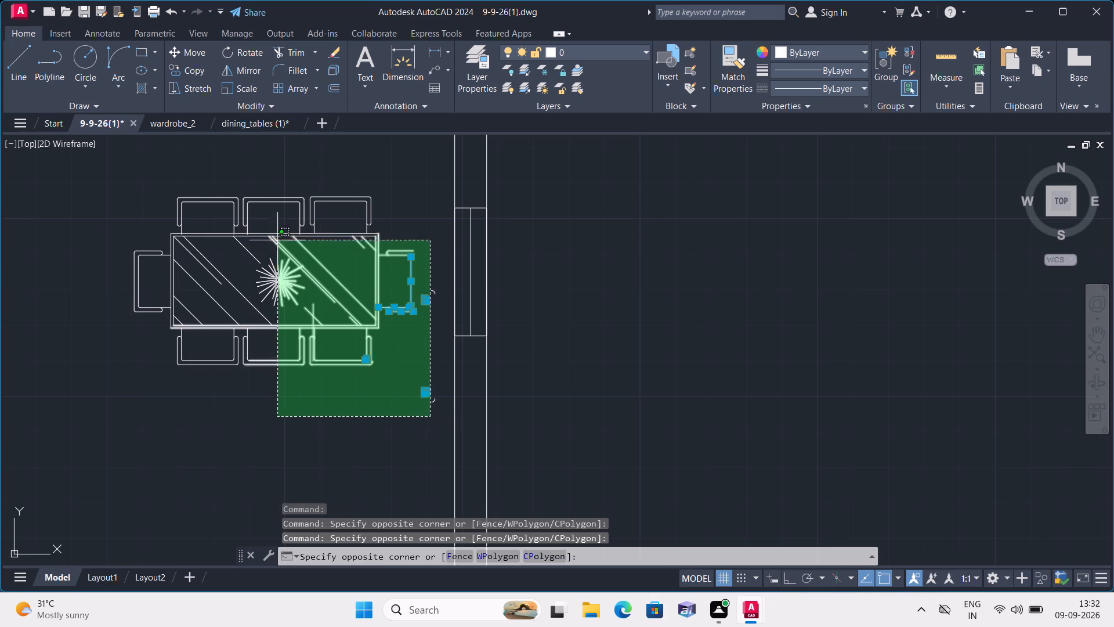
click(151, 199)
click(432, 428)
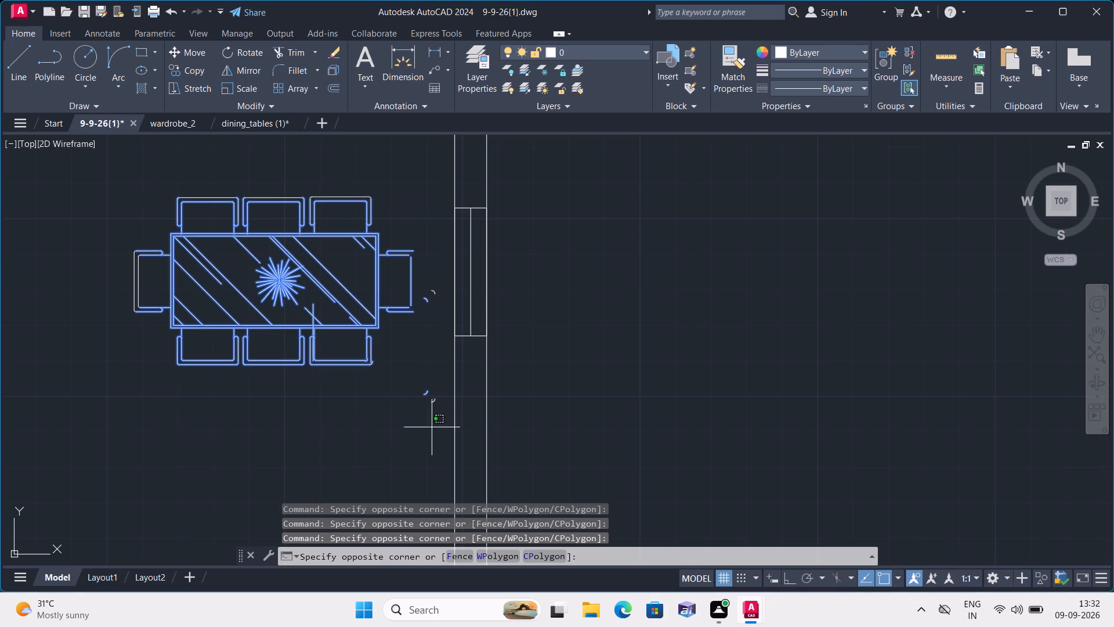
drag(436, 403, 430, 391)
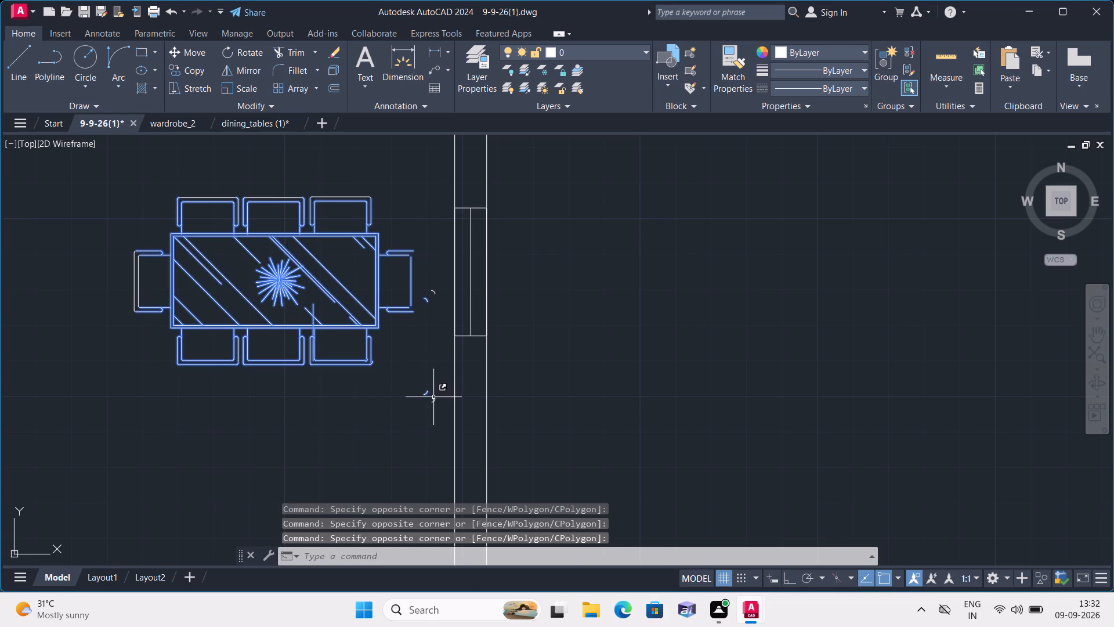
click(435, 401)
click(432, 291)
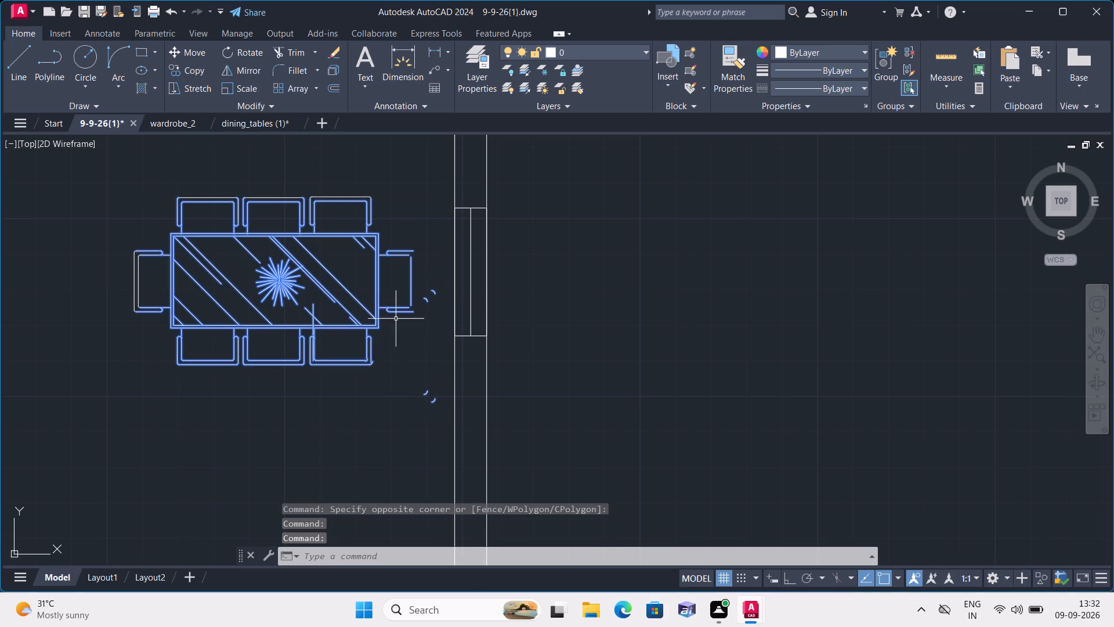
click(108, 226)
click(246, 396)
click(144, 158)
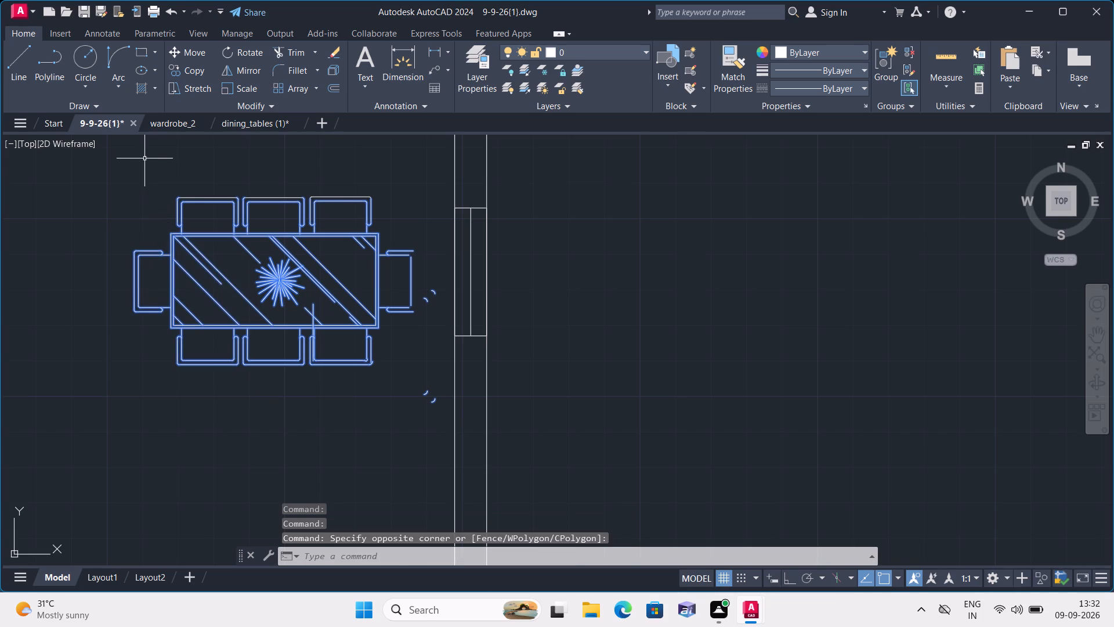
click(382, 305)
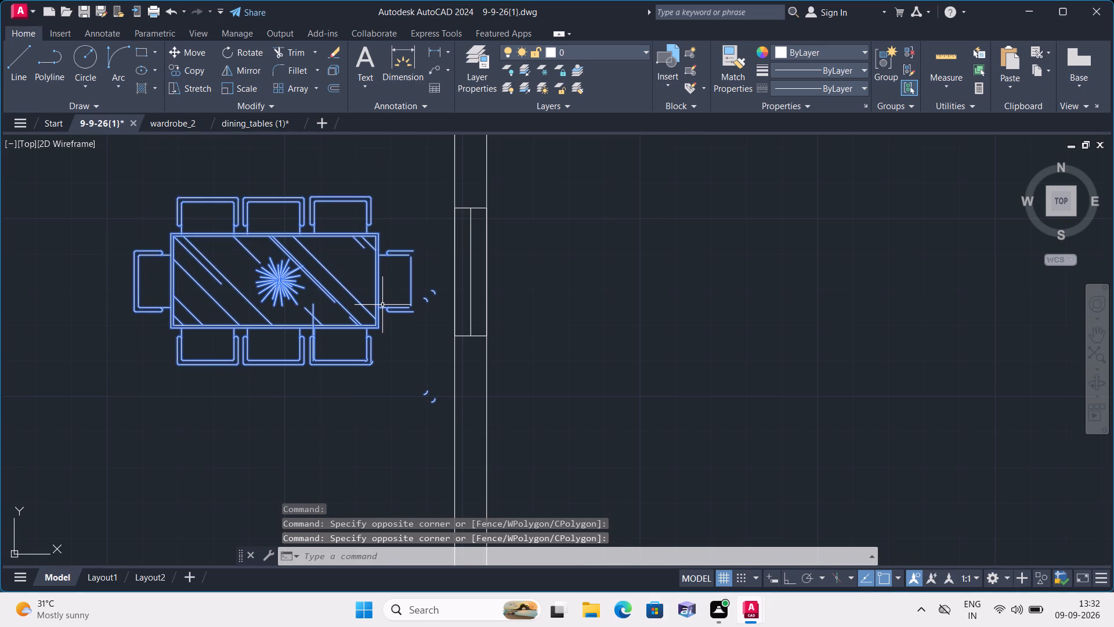
key(Delete)
Copy the rectangular eight-chair dining set with the starburst centrepiece from dining_tables (1) and paste it east of the 9-9-26(1) floor plan.
scroll(382, 305, down, 3)
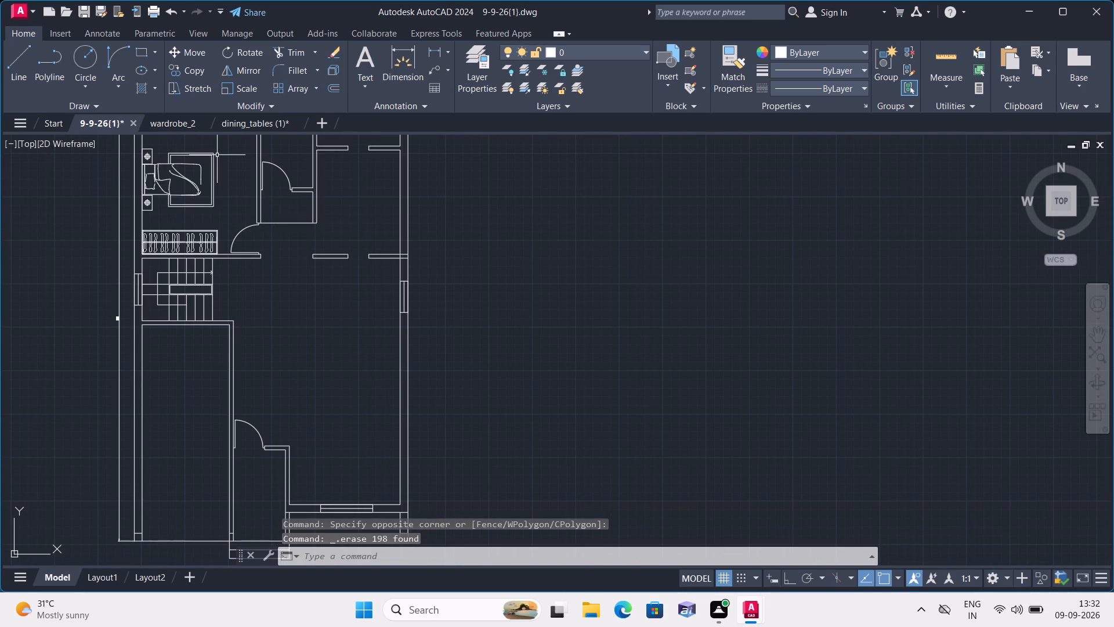
click(237, 120)
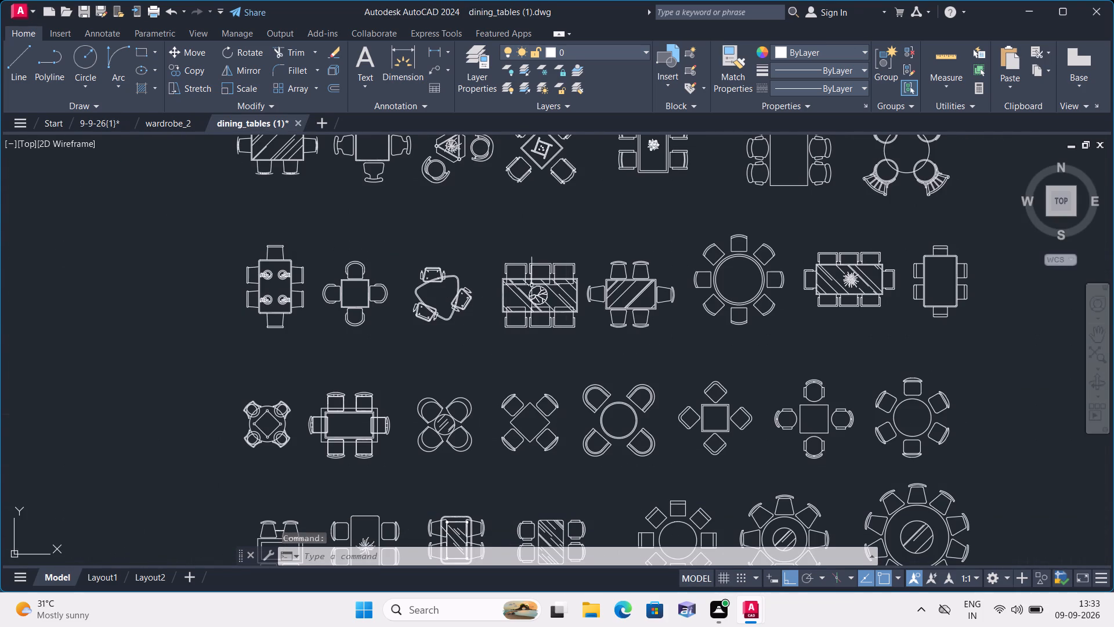
middle_drag(675, 312, 487, 310)
scroll(589, 244, up, 2)
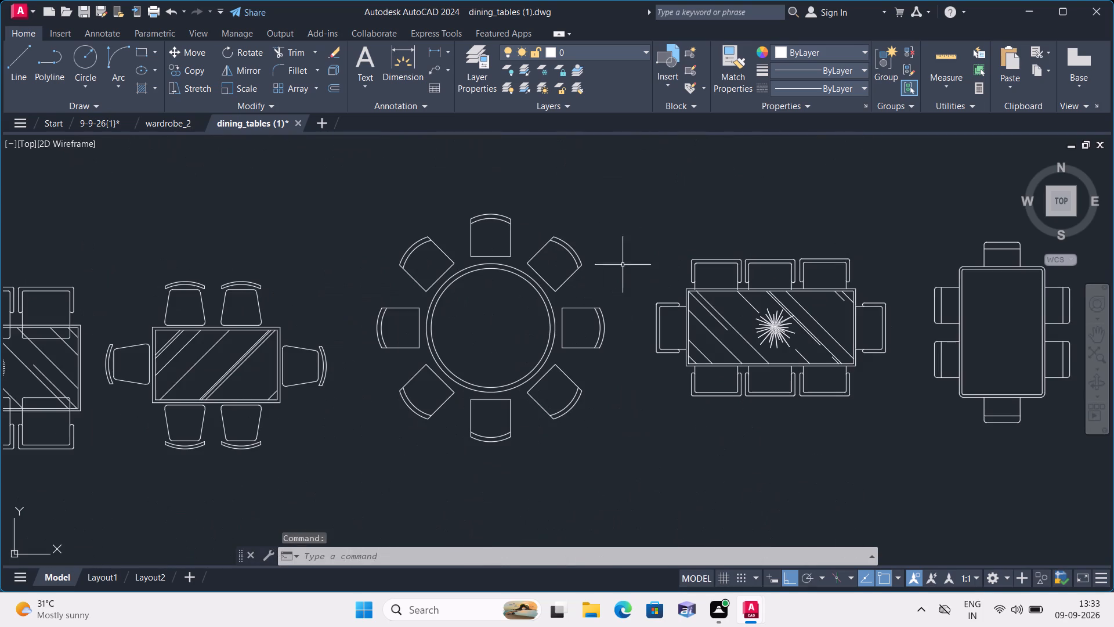
click(628, 253)
click(901, 445)
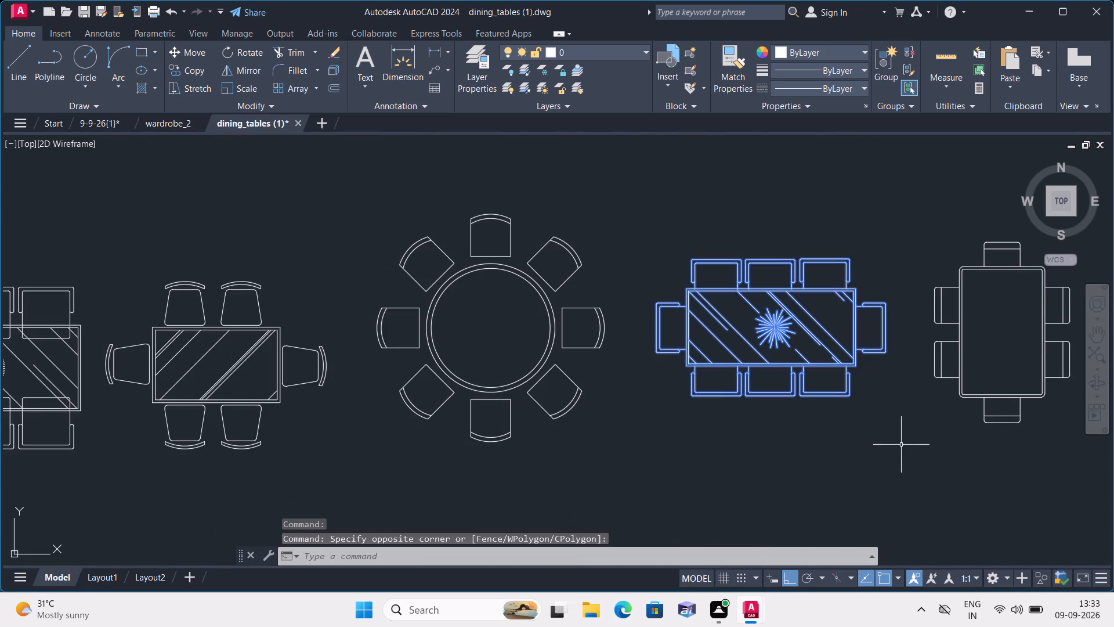
key(ctrl+c)
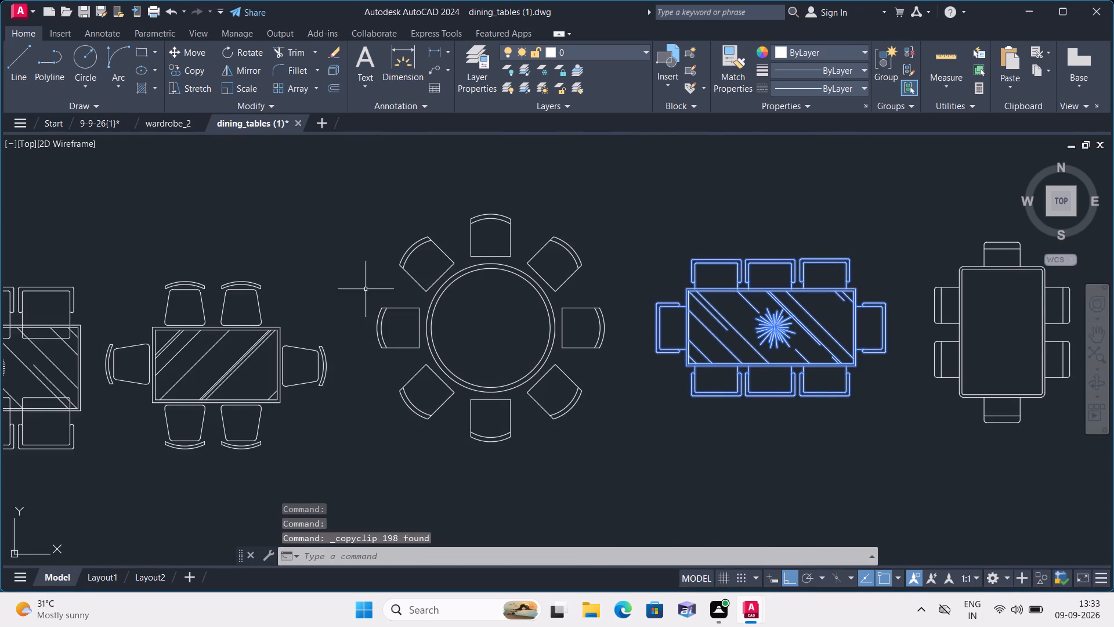
click(96, 123)
scroll(328, 293, down, 1)
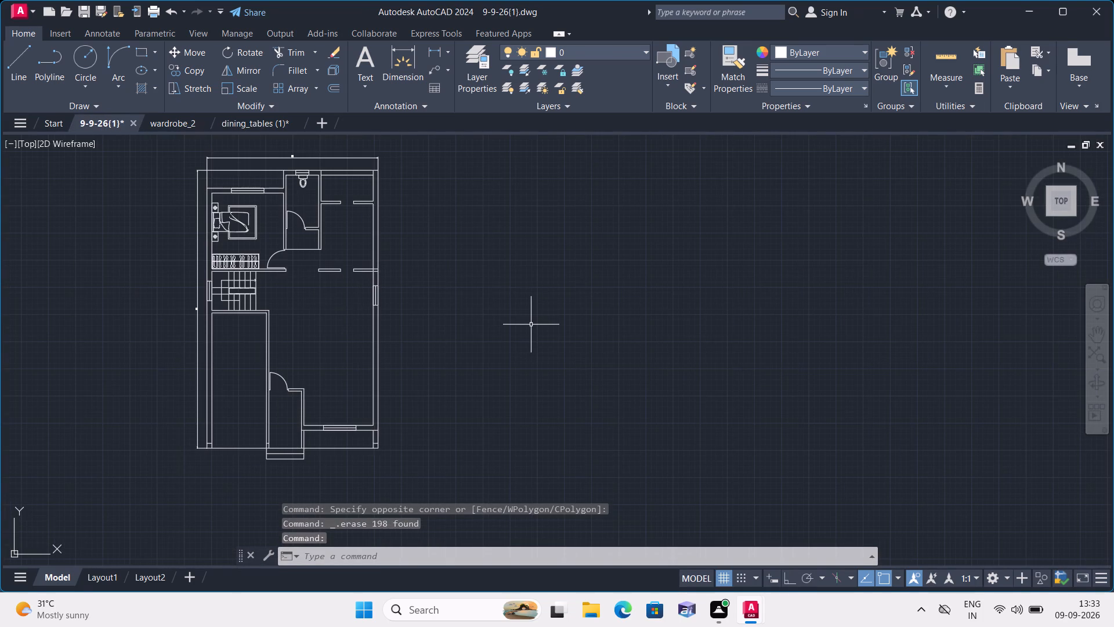
key(ctrl+v)
click(531, 325)
Scale the pasted dining set down freehand to a small fraction of its size, using a base point on the tabletop.
scroll(553, 325, down, 2)
middle_drag(552, 323, 497, 373)
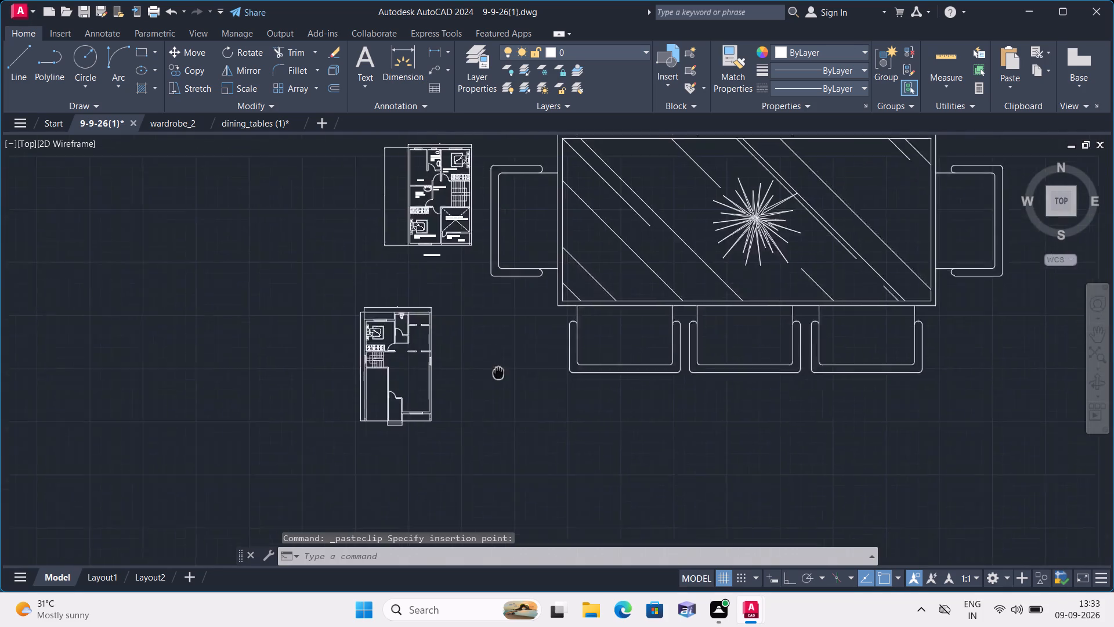
middle_drag(497, 373, 400, 417)
middle_drag(464, 379, 348, 497)
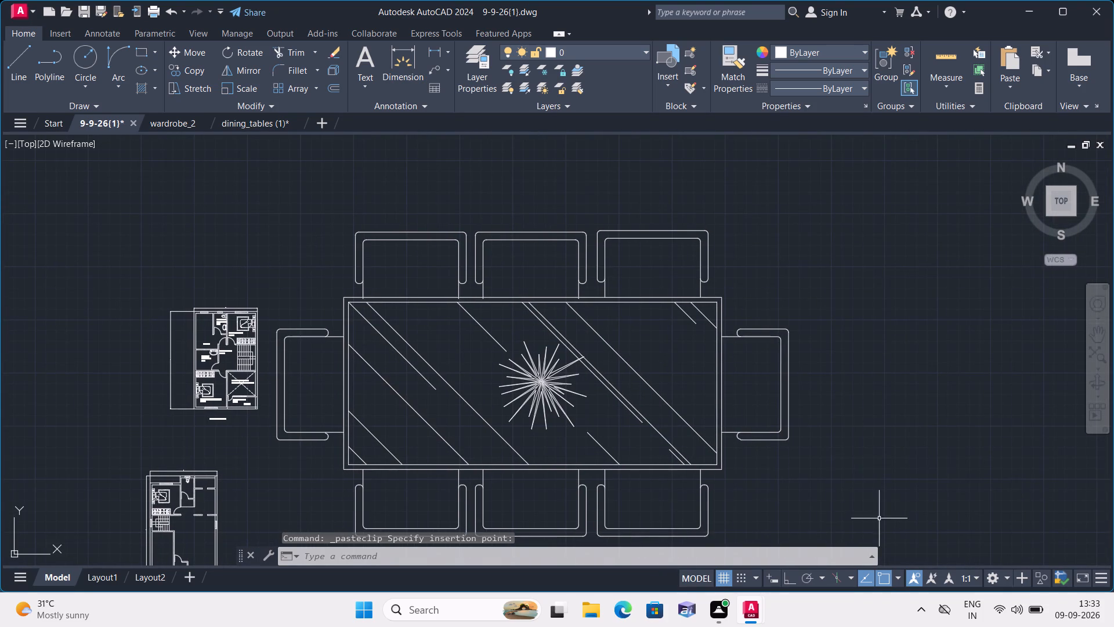
middle_drag(831, 499, 829, 471)
click(830, 510)
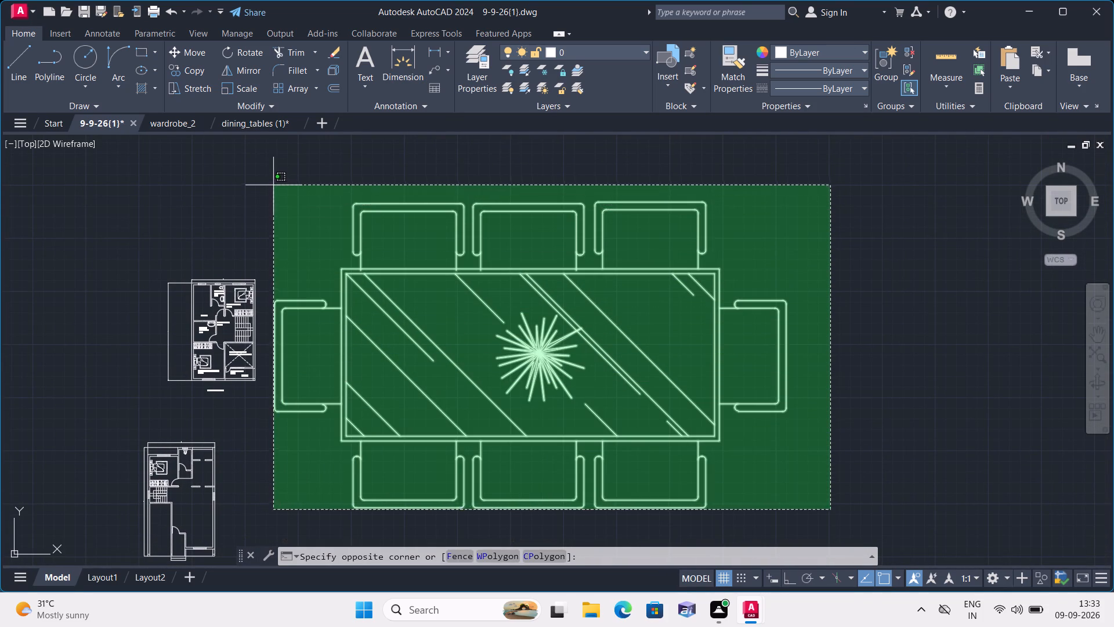
click(273, 185)
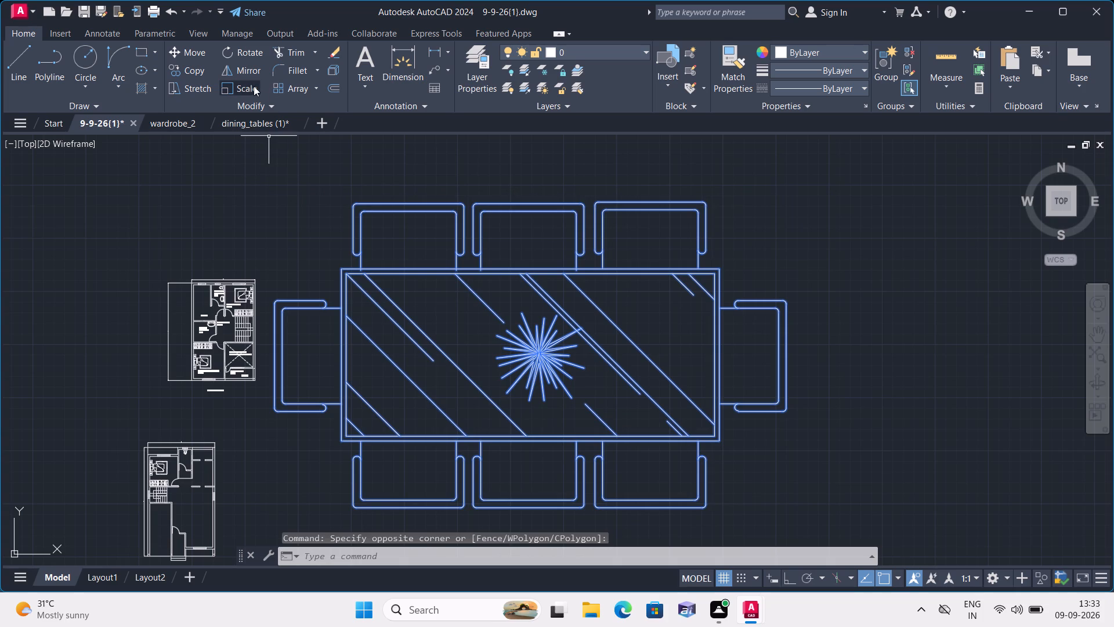
click(254, 86)
click(487, 343)
click(497, 356)
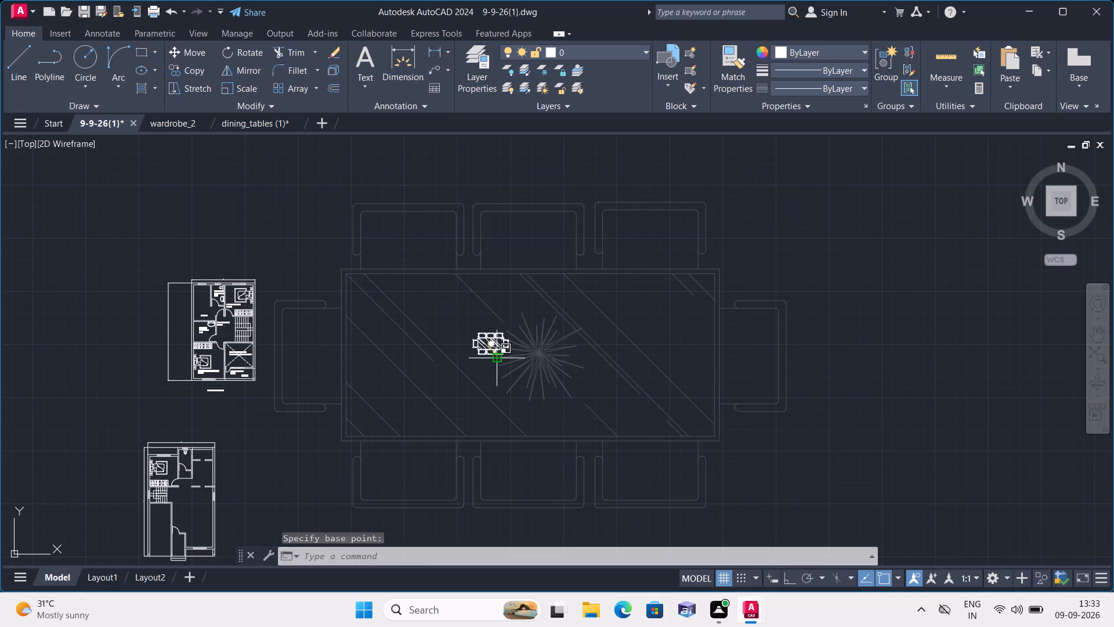
Move the reduced dining set to the empty space just outside the lower floor plan's east wall.
click(554, 373)
click(450, 300)
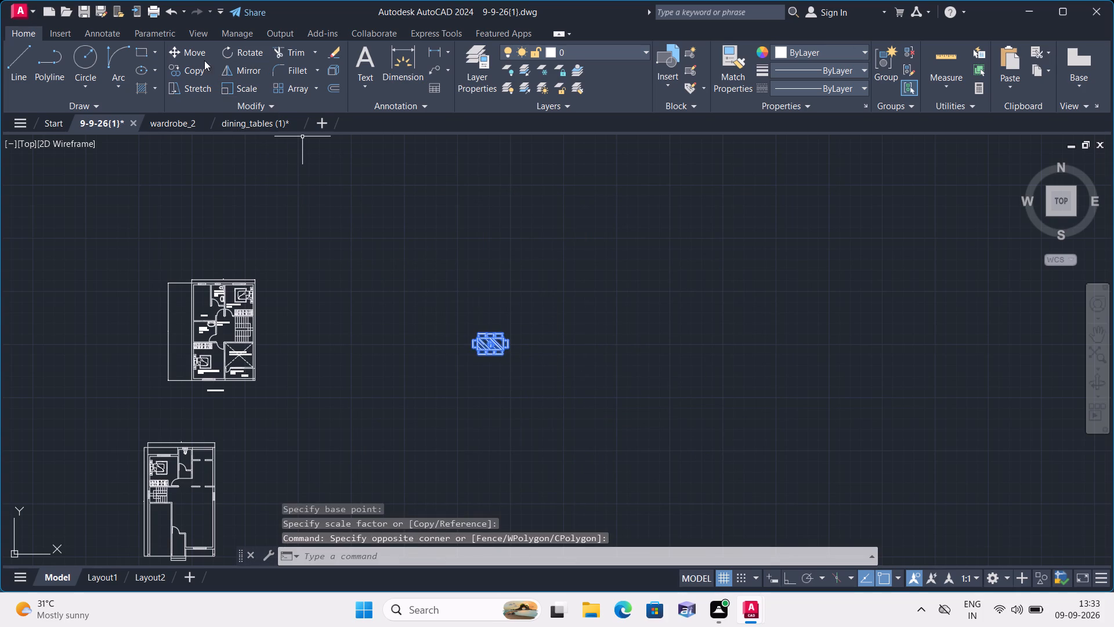
click(200, 49)
click(493, 341)
scroll(410, 411, down, 1)
middle_drag(410, 411, 529, 318)
scroll(414, 376, up, 4)
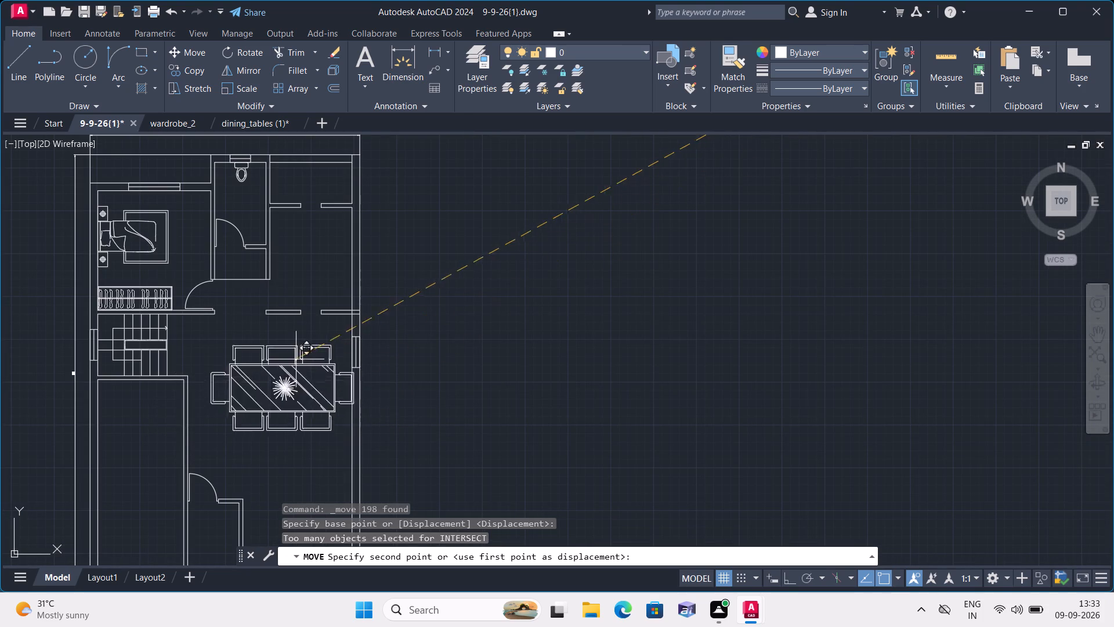
click(526, 339)
Scale the dining set down freehand again to roughly half its size, using a base point on the tabletop.
drag(609, 450, 603, 443)
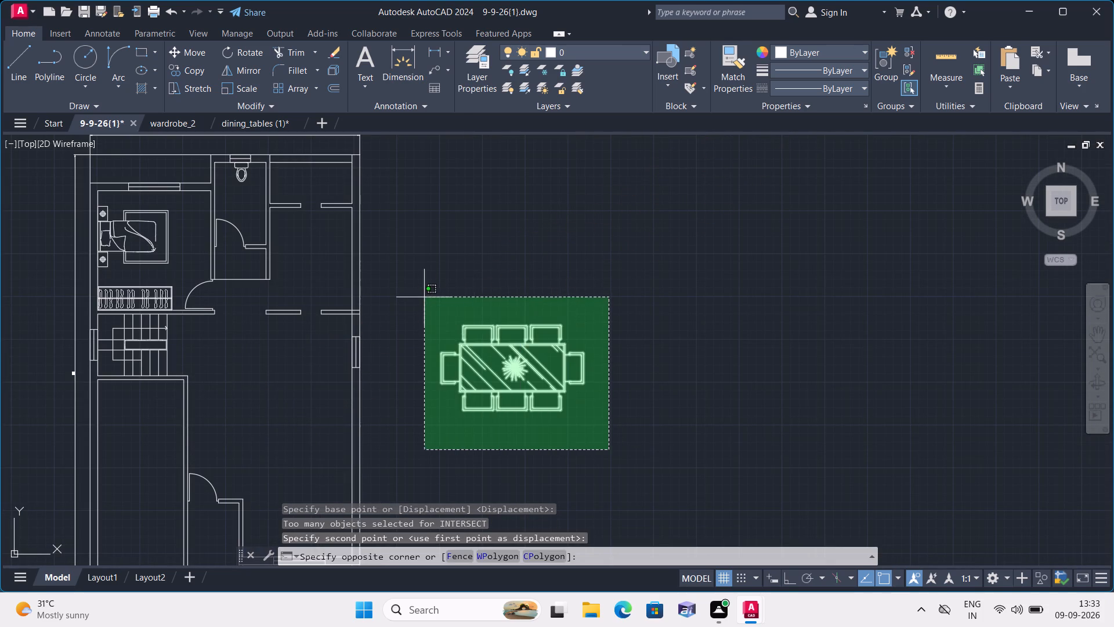
click(424, 296)
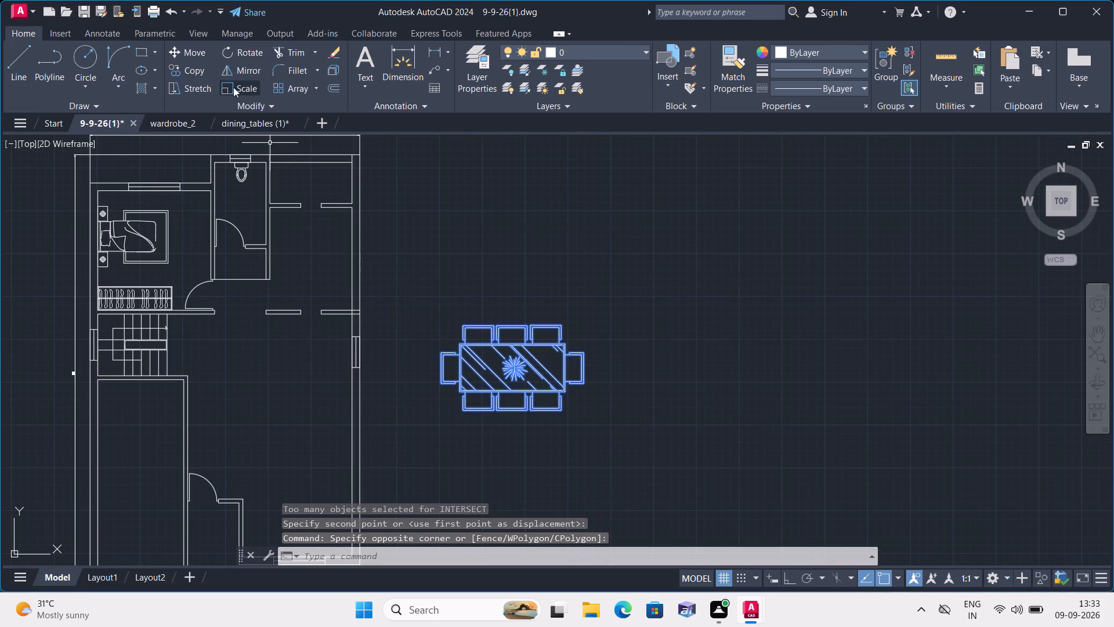
click(233, 87)
click(484, 355)
click(504, 372)
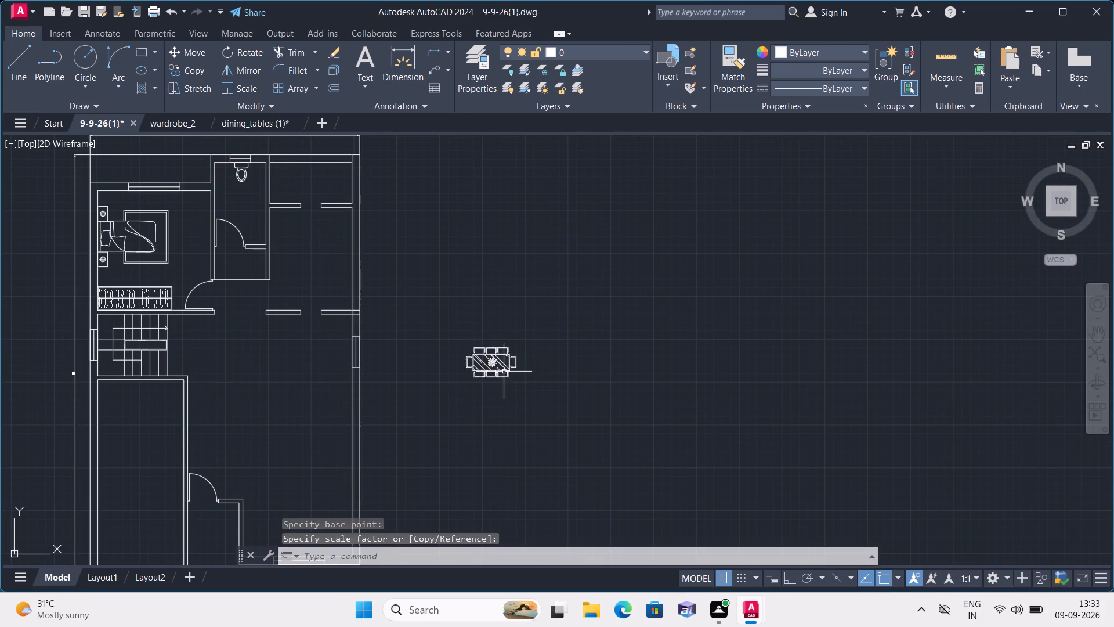
Move the dining set into the dining area, beside the east wall window and south of the broken partition wall.
click(538, 391)
click(421, 315)
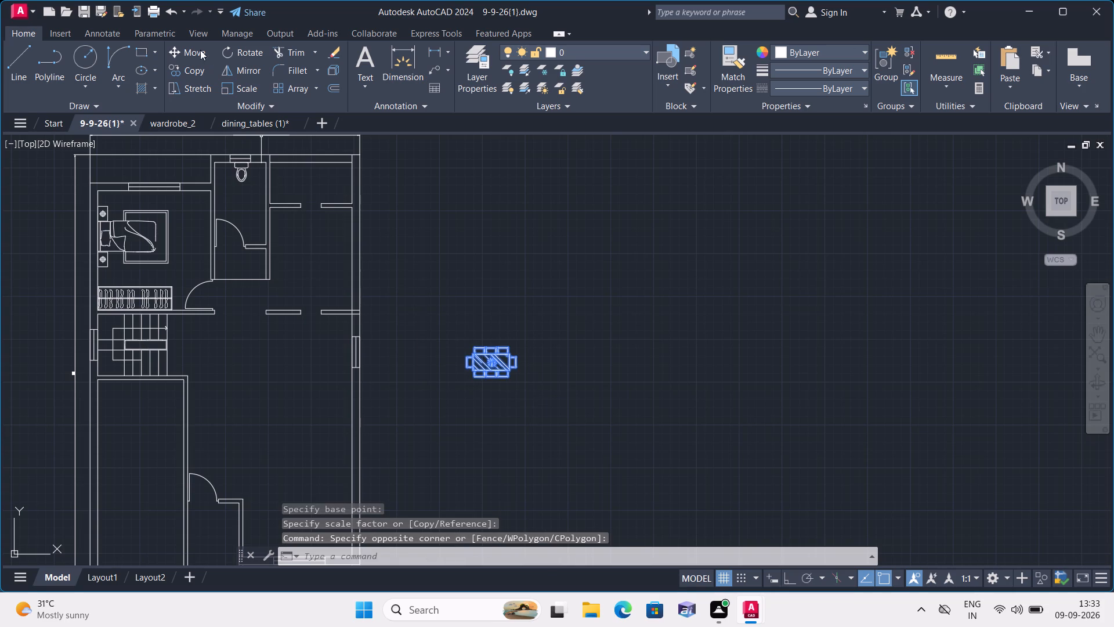
click(196, 48)
click(492, 358)
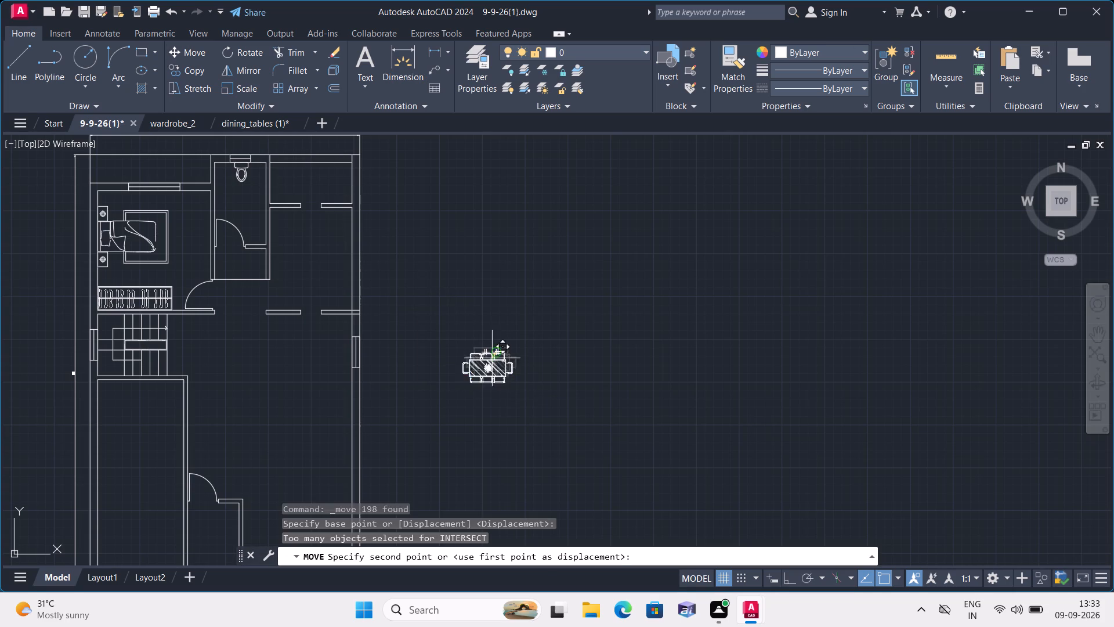
click(312, 344)
scroll(398, 401, down, 2)
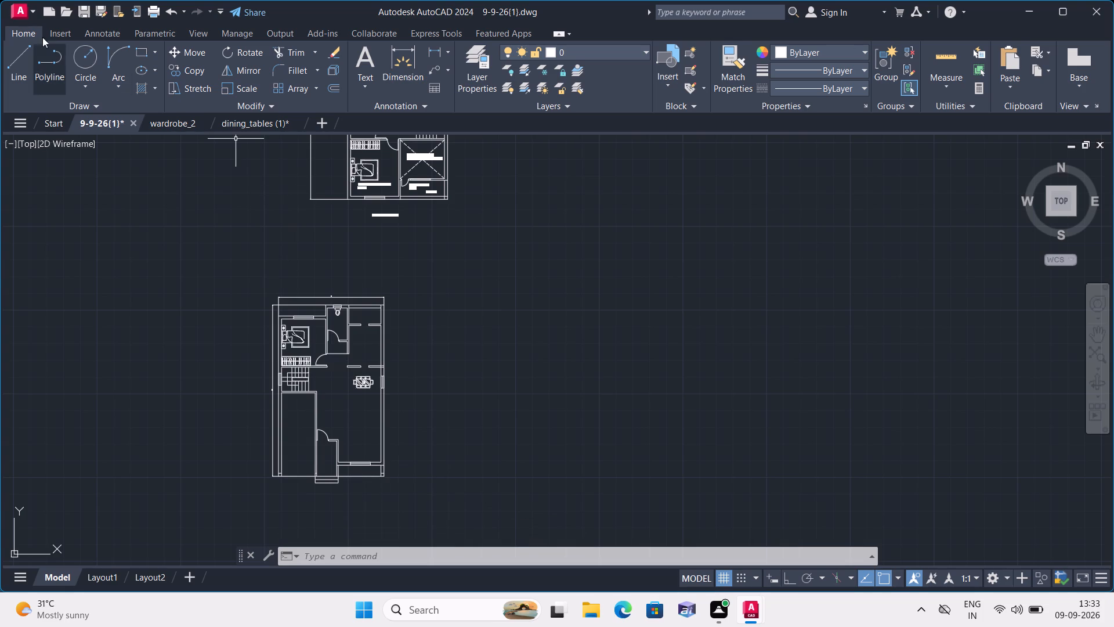
Open the recent drawing sofas.dwg.
click(27, 13)
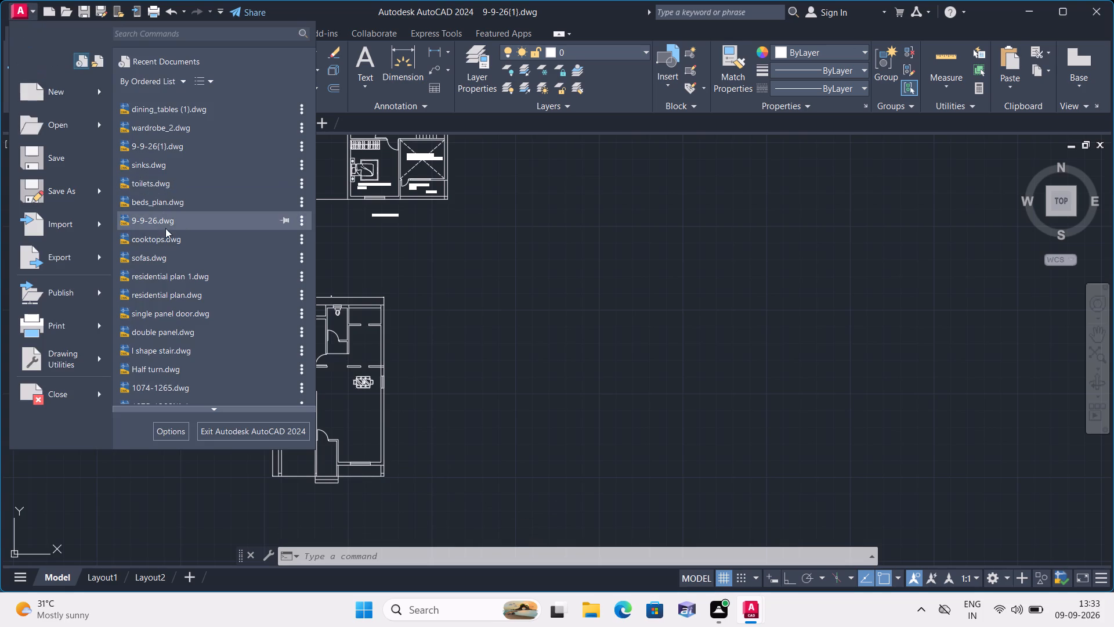
click(163, 261)
Copy the striped, curved-back sofa with two cushions from the second row of the sofa library.
scroll(163, 260, down, 1)
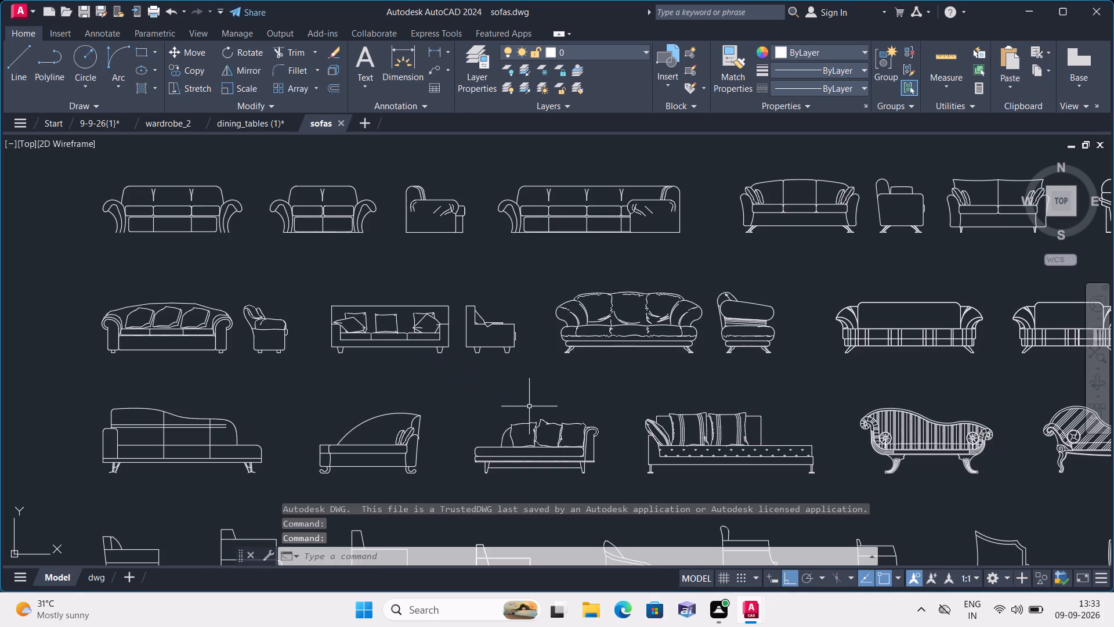
scroll(516, 394, down, 1)
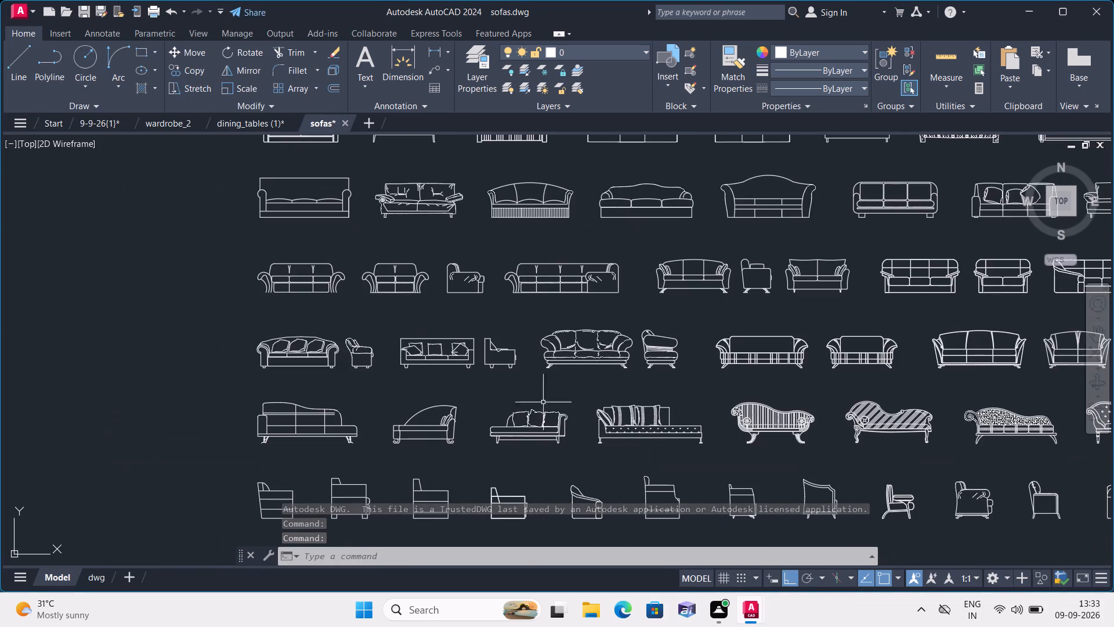
middle_drag(675, 433, 452, 429)
scroll(646, 416, down, 1)
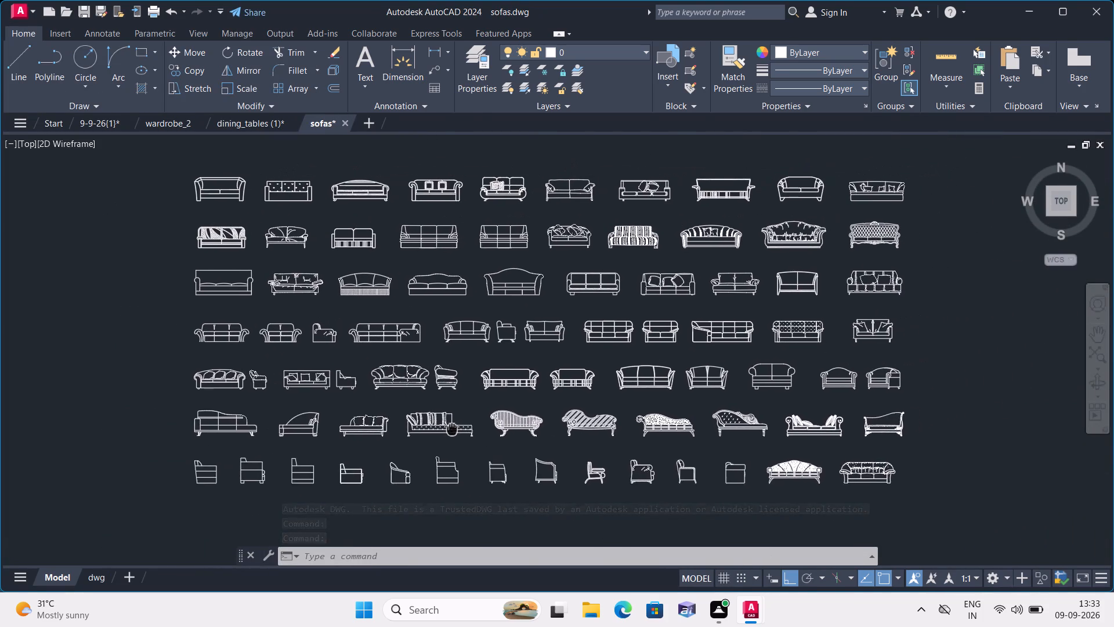
middle_drag(452, 429, 374, 466)
scroll(614, 412, up, 2)
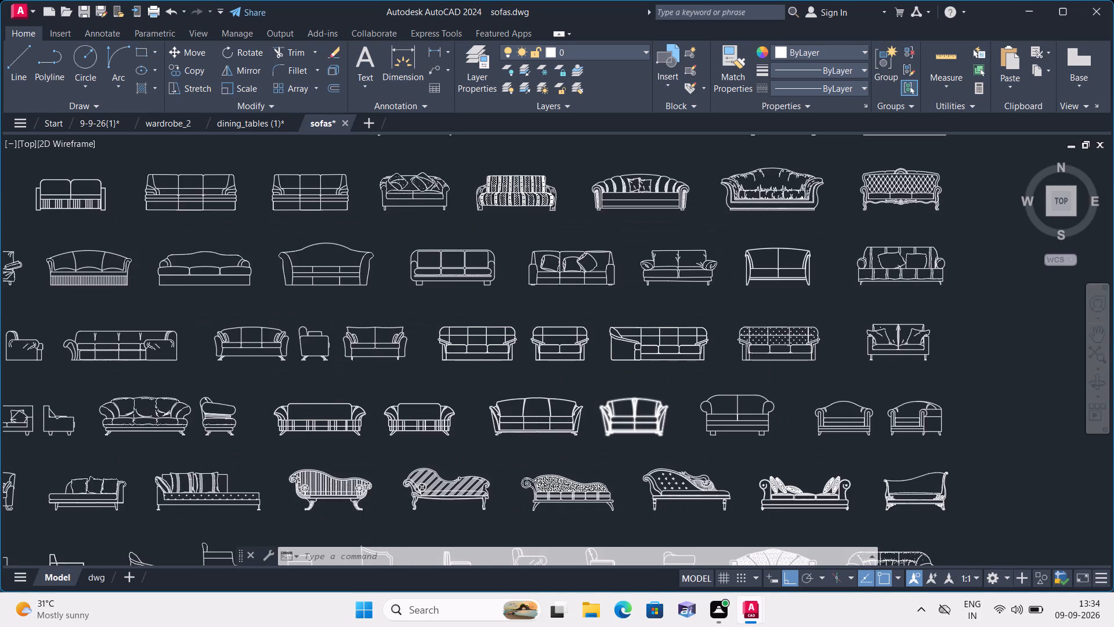
scroll(737, 355, up, 1)
scroll(765, 346, down, 1)
scroll(614, 342, down, 1)
middle_drag(518, 345, 535, 446)
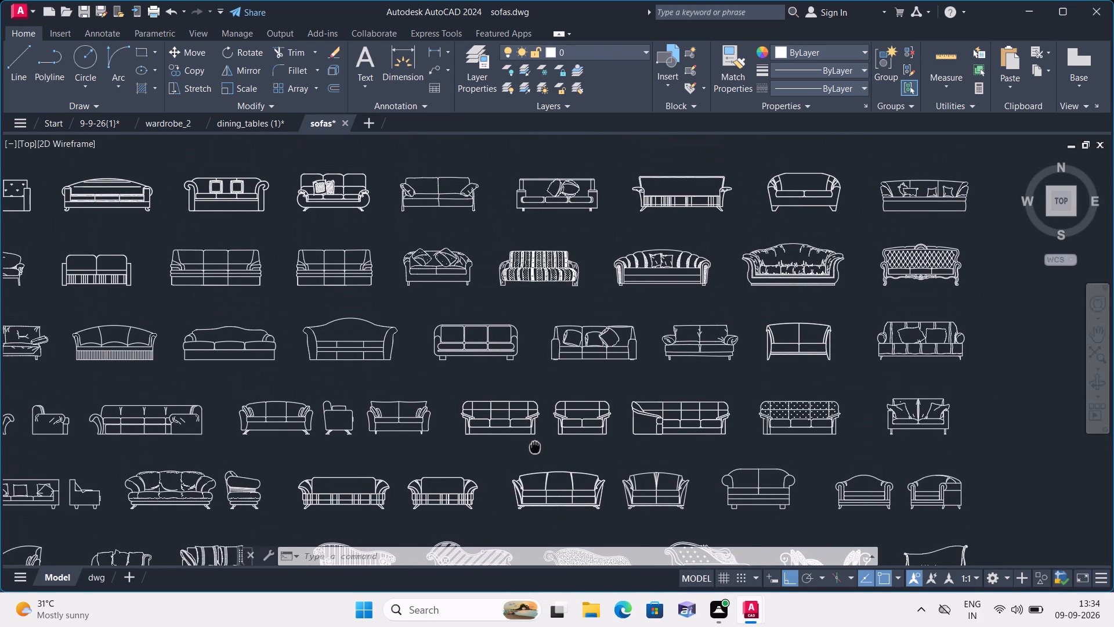
click(700, 305)
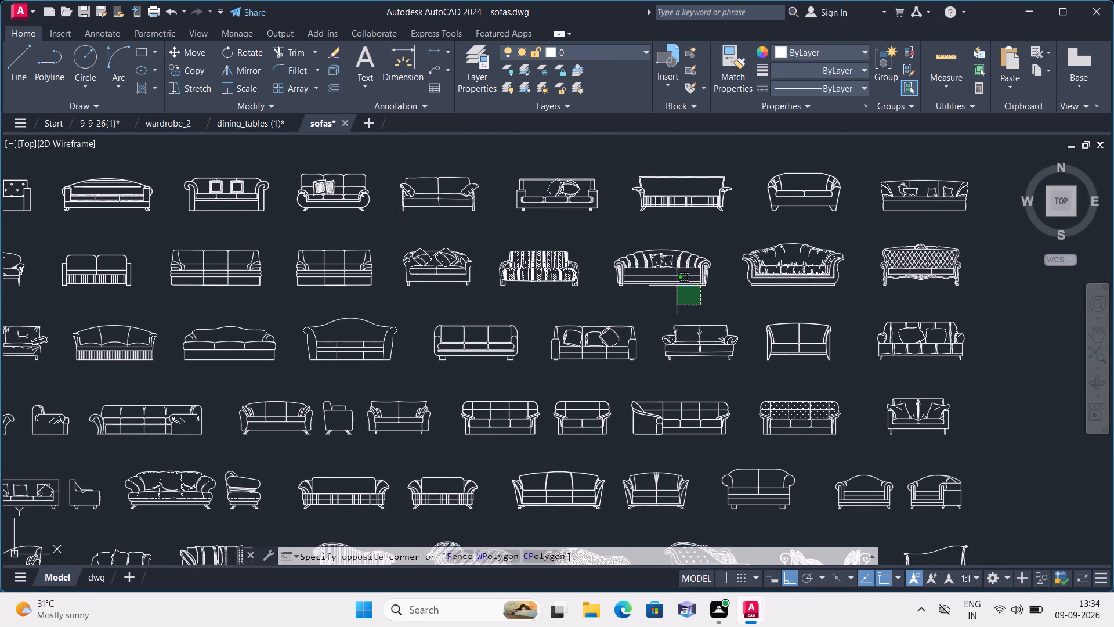
click(602, 244)
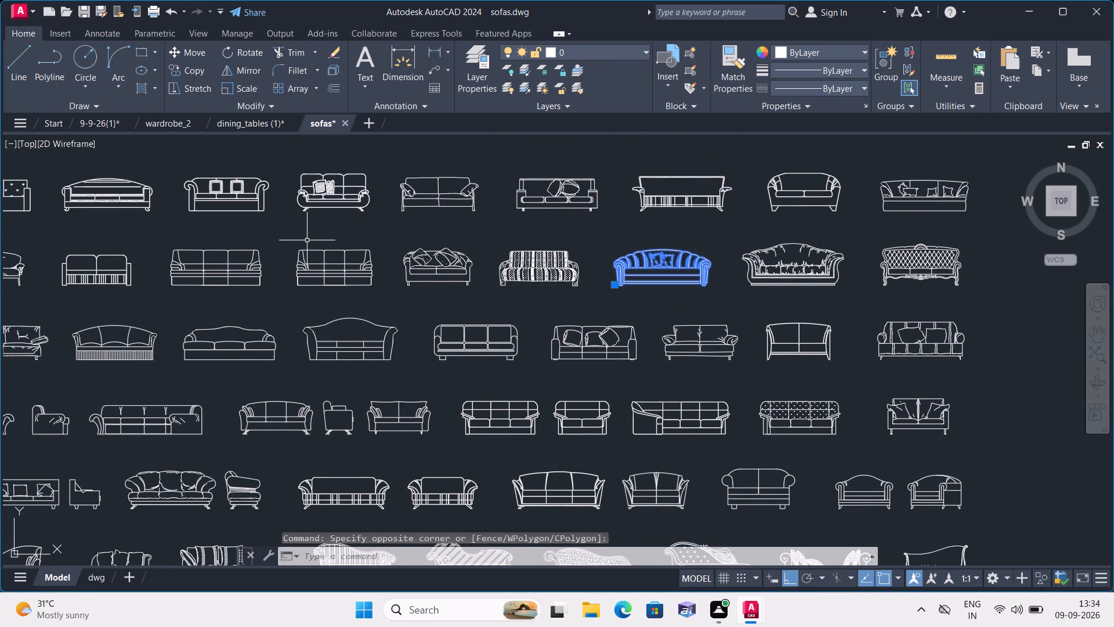
key(ctrl+c)
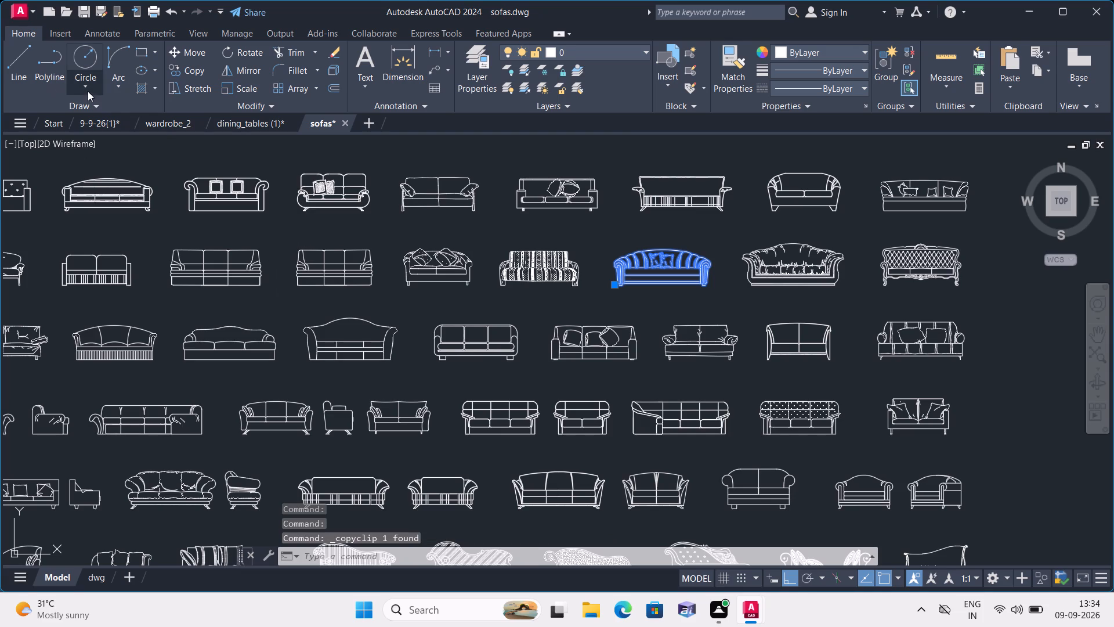
Paste the striped sofa into drawing 9-9-26(1), in the empty space east of the floor plans.
click(94, 123)
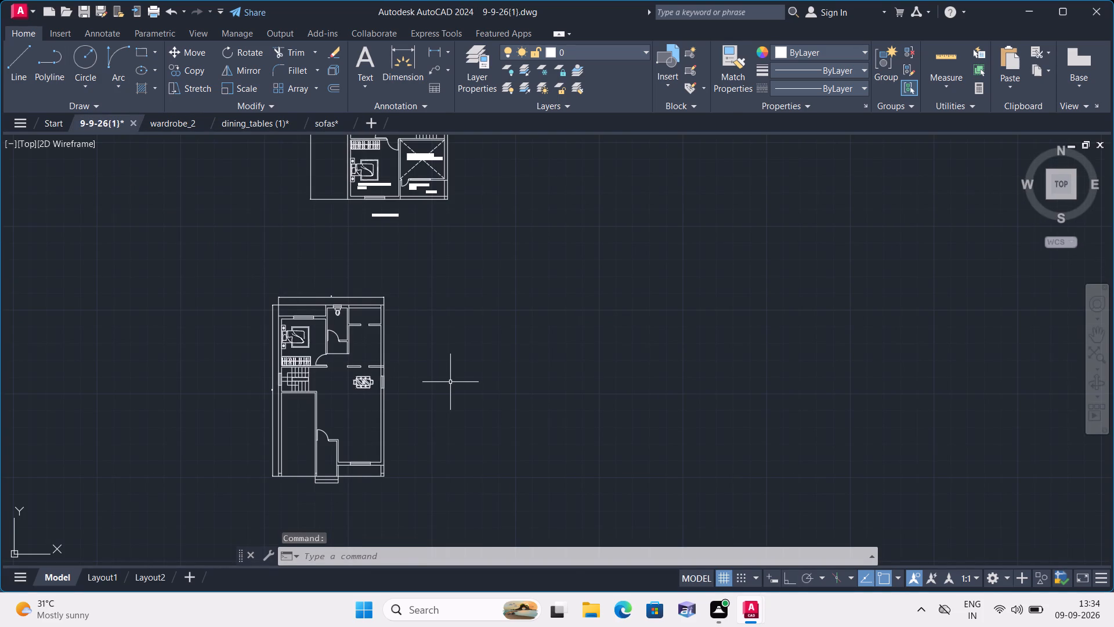
key(ctrl+v)
click(506, 401)
scroll(522, 416, down, 2)
middle_drag(513, 439, 505, 455)
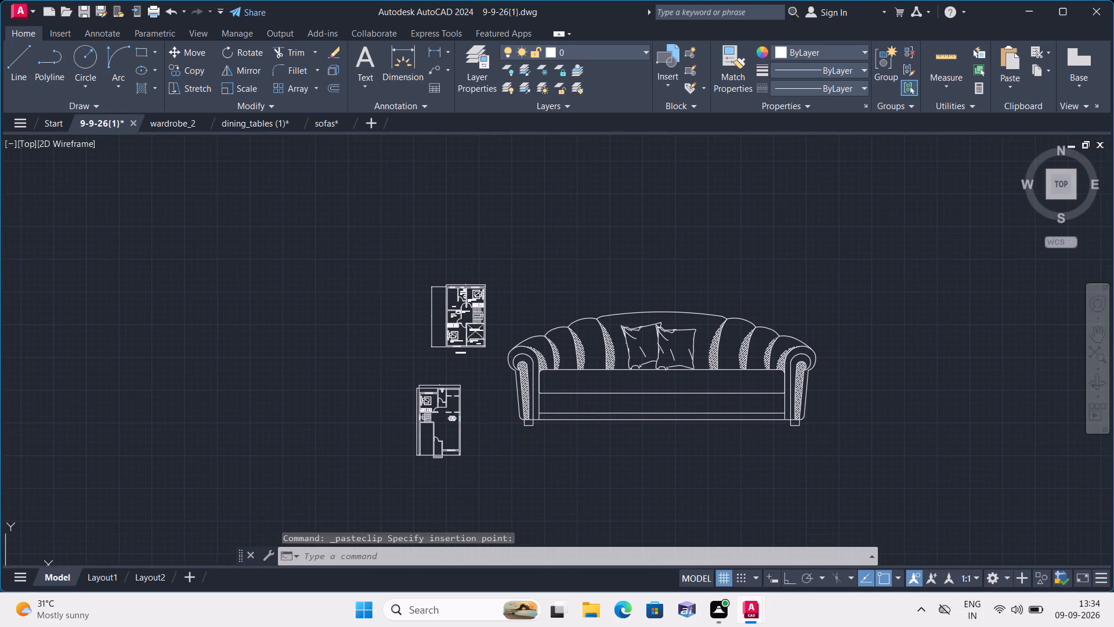
Copy the cushioned sofa at the east end of the top row in sofas.dwg and paste it west of the floor plans in 9-9-26(1).
click(20, 17)
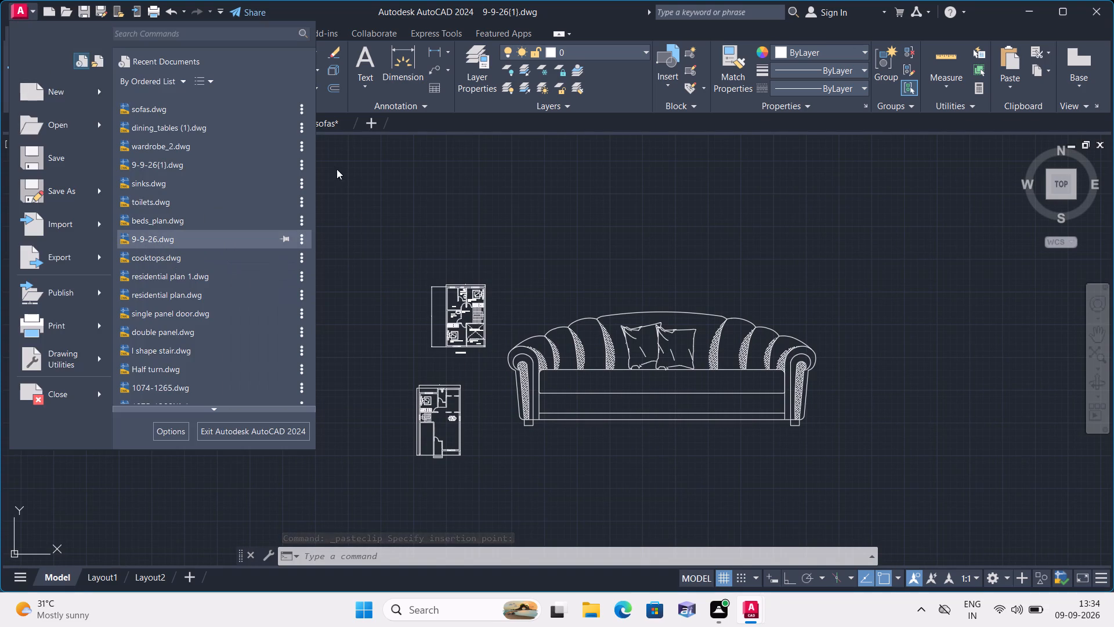
click(361, 167)
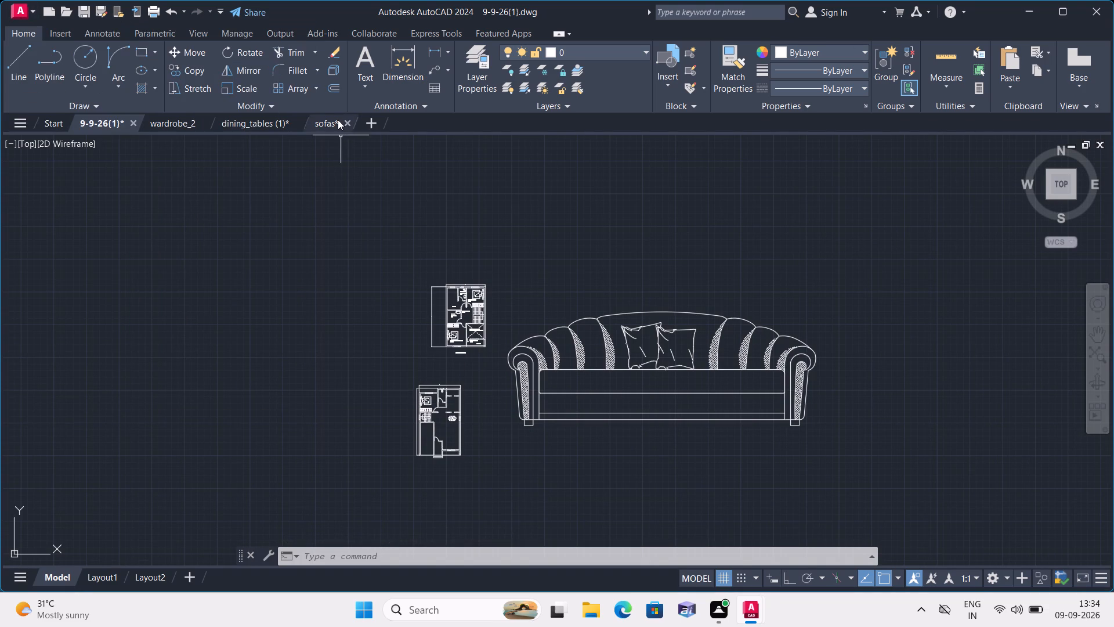
click(338, 119)
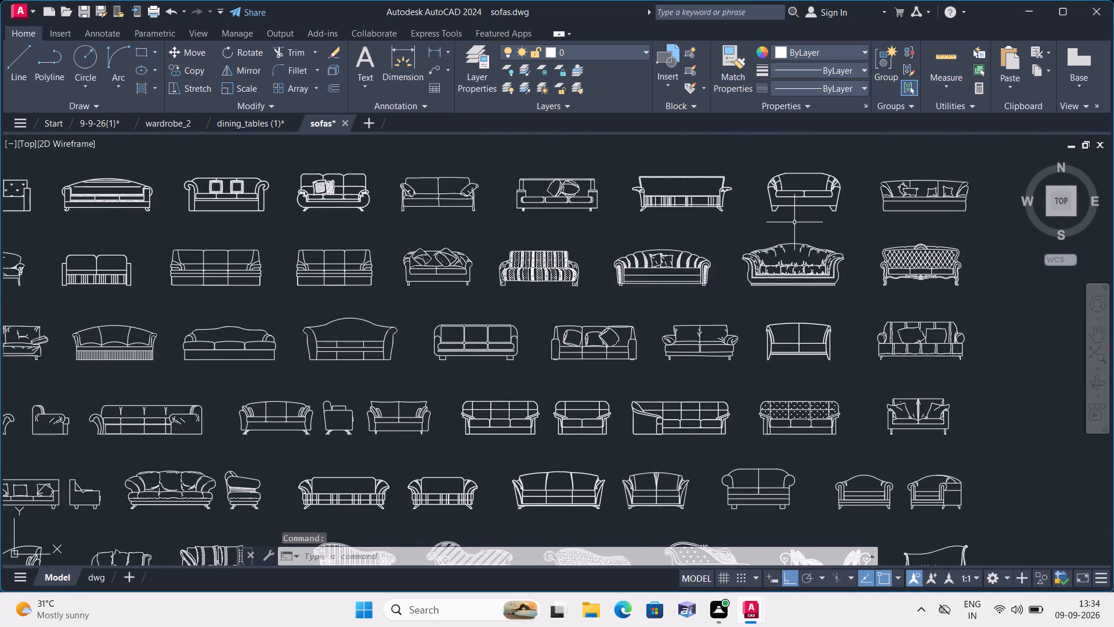
click(958, 213)
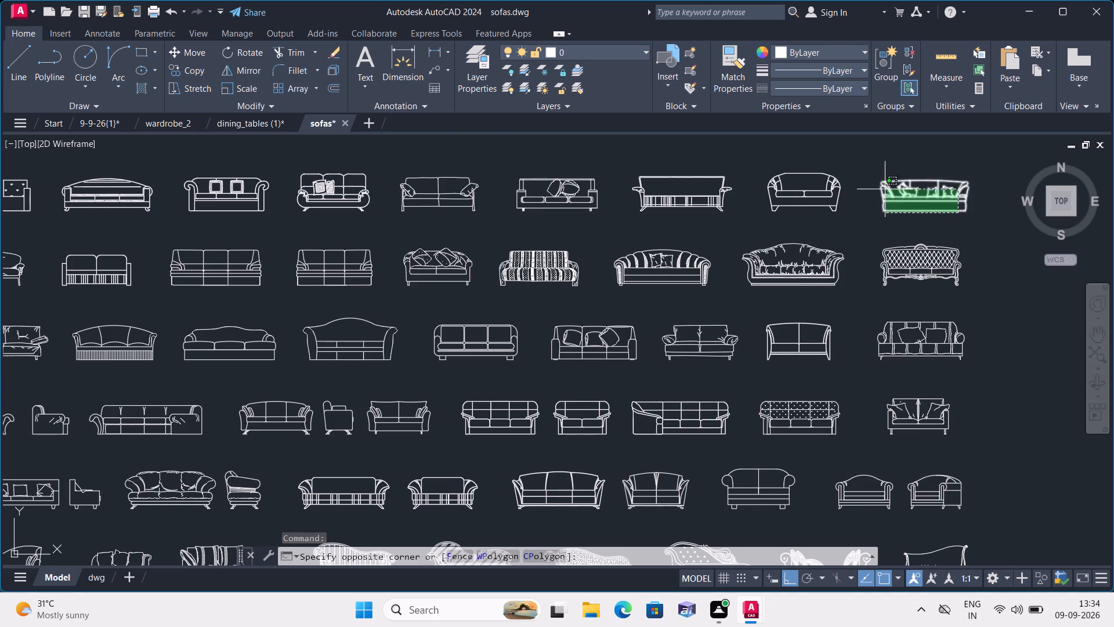
click(869, 172)
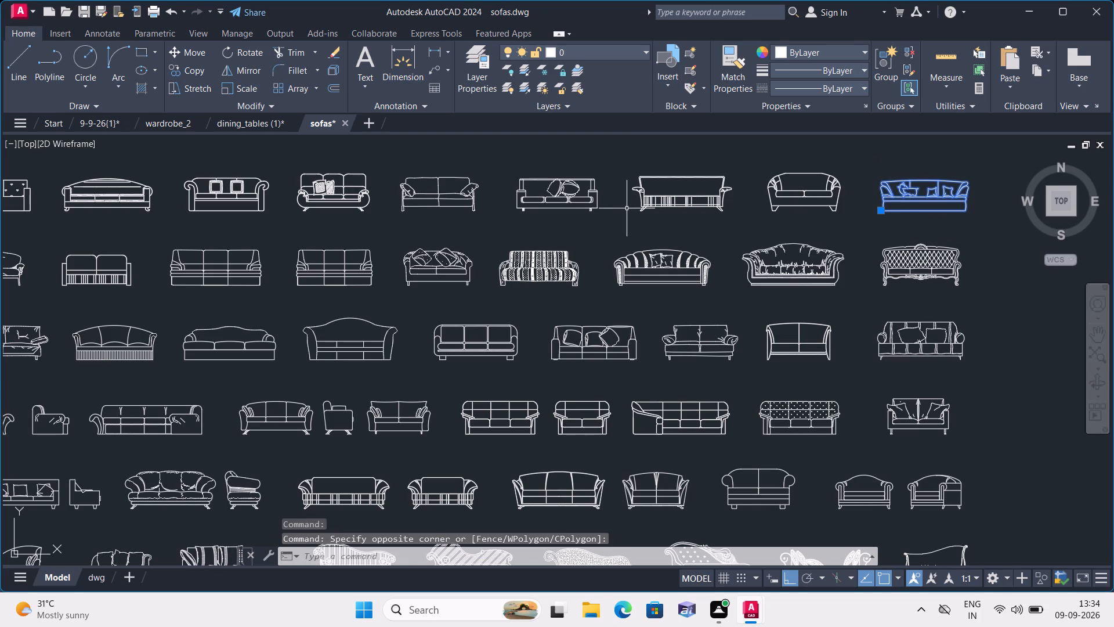
key(ctrl+c)
click(102, 124)
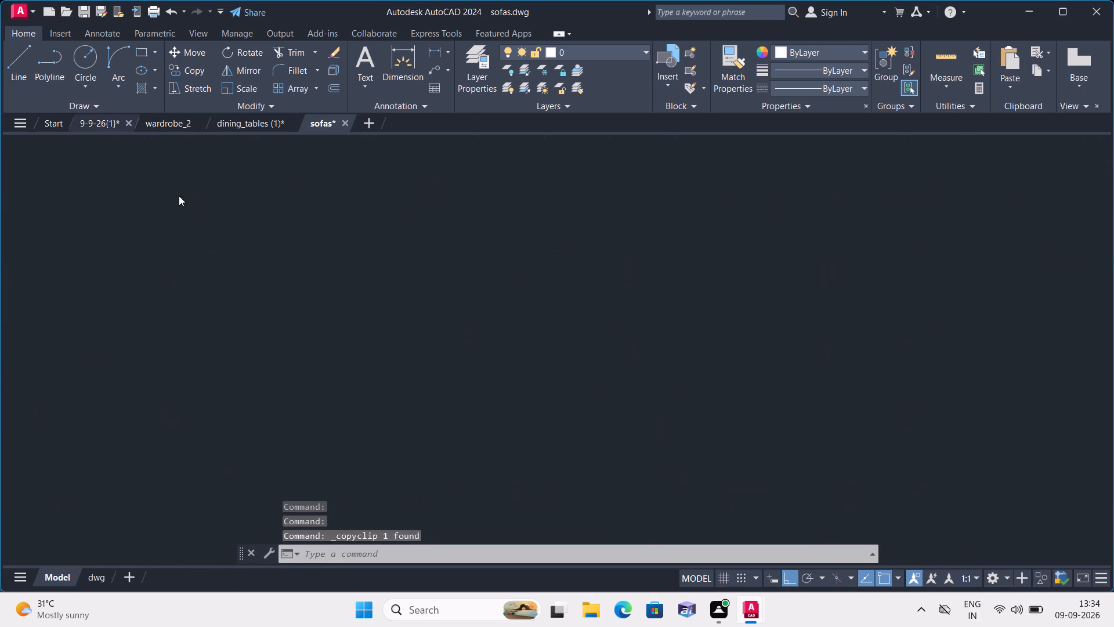
key(ctrl+v)
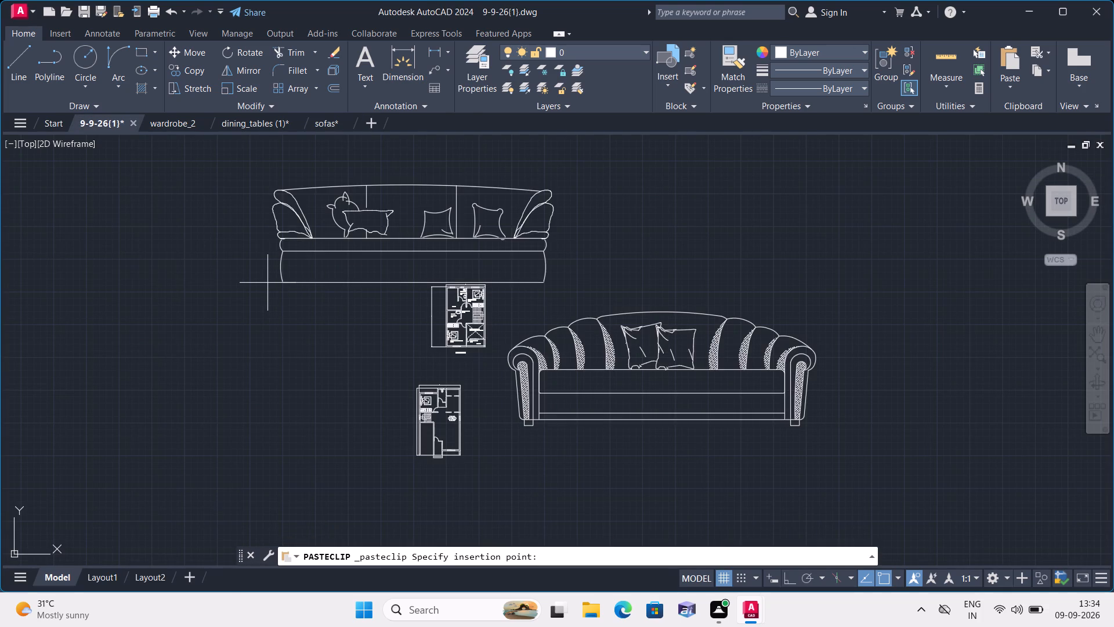
scroll(182, 351, down, 1)
click(119, 396)
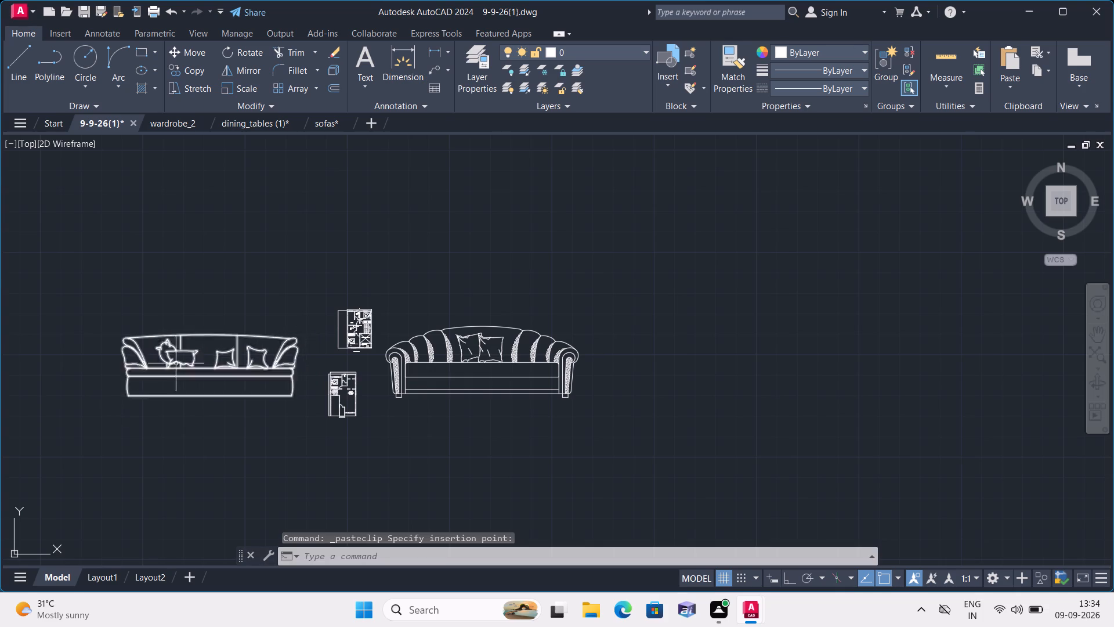
Scale the cushioned sofa west of the floor plans down freehand to roughly one eighth, using a base point near its middle.
click(204, 372)
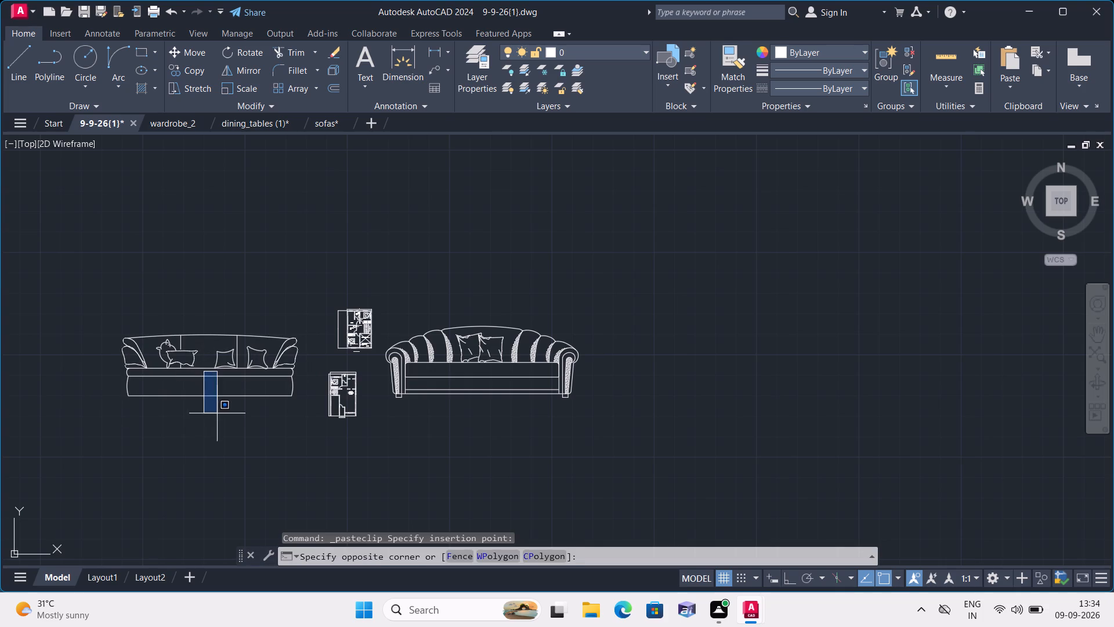
click(217, 413)
click(226, 410)
click(182, 336)
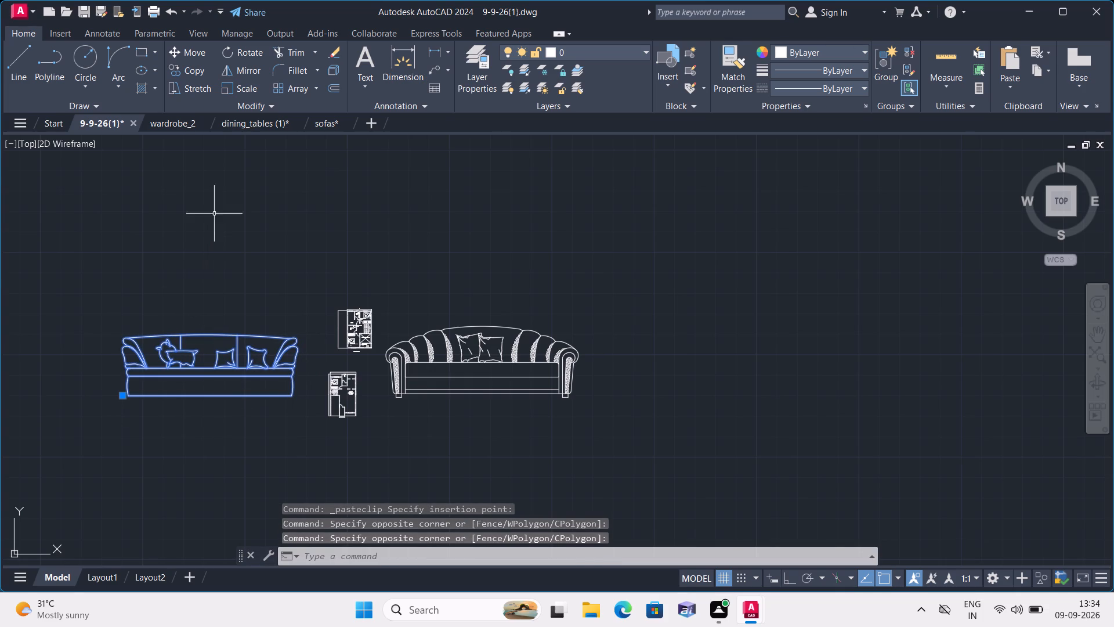
click(253, 88)
click(209, 351)
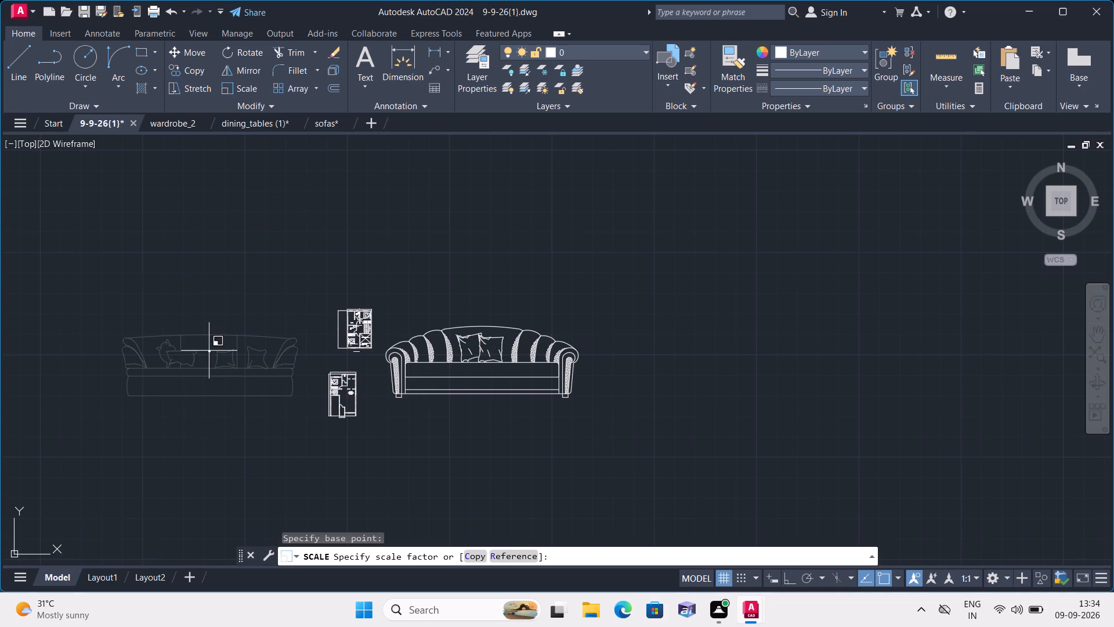
click(216, 358)
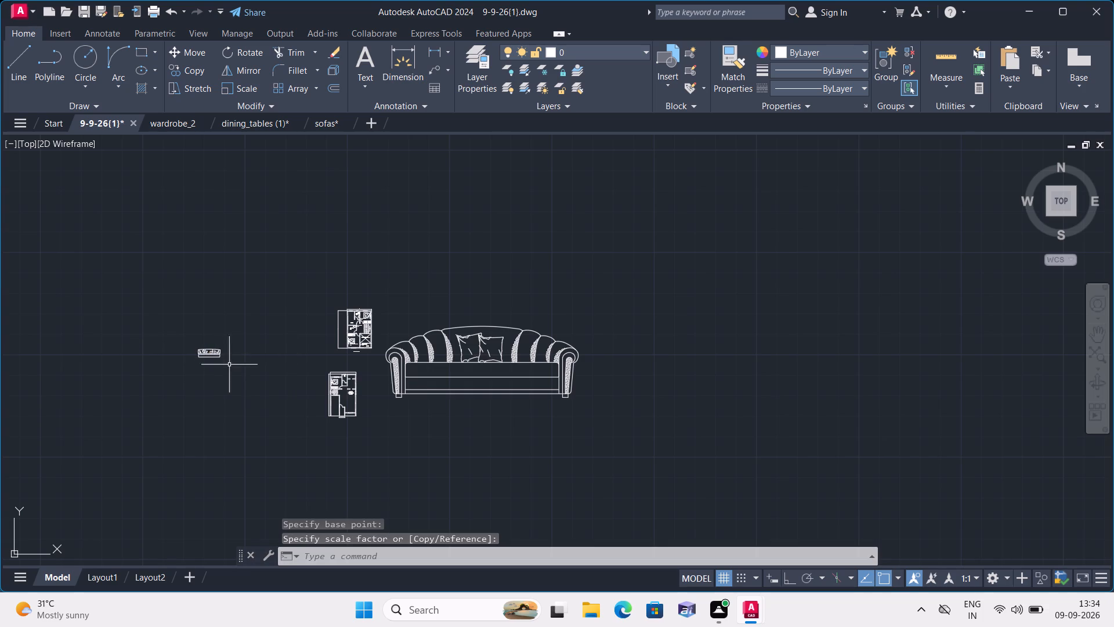
Scale the striped sofa east of the floor plans down freehand to roughly one fifteenth, using a base point on its seat.
click(524, 438)
click(430, 315)
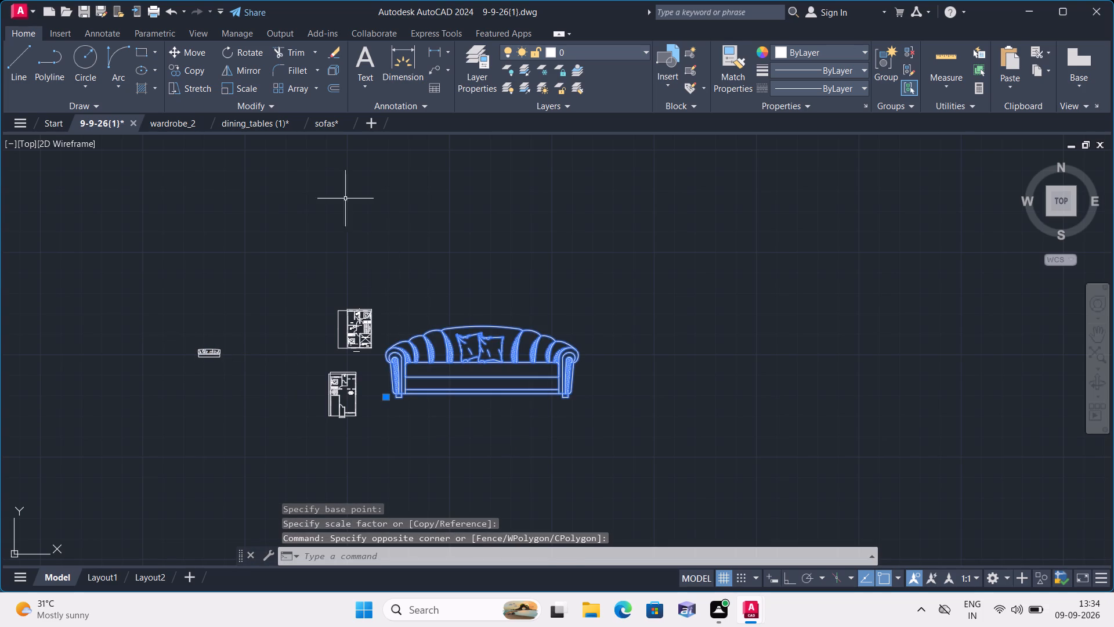
click(243, 85)
click(446, 372)
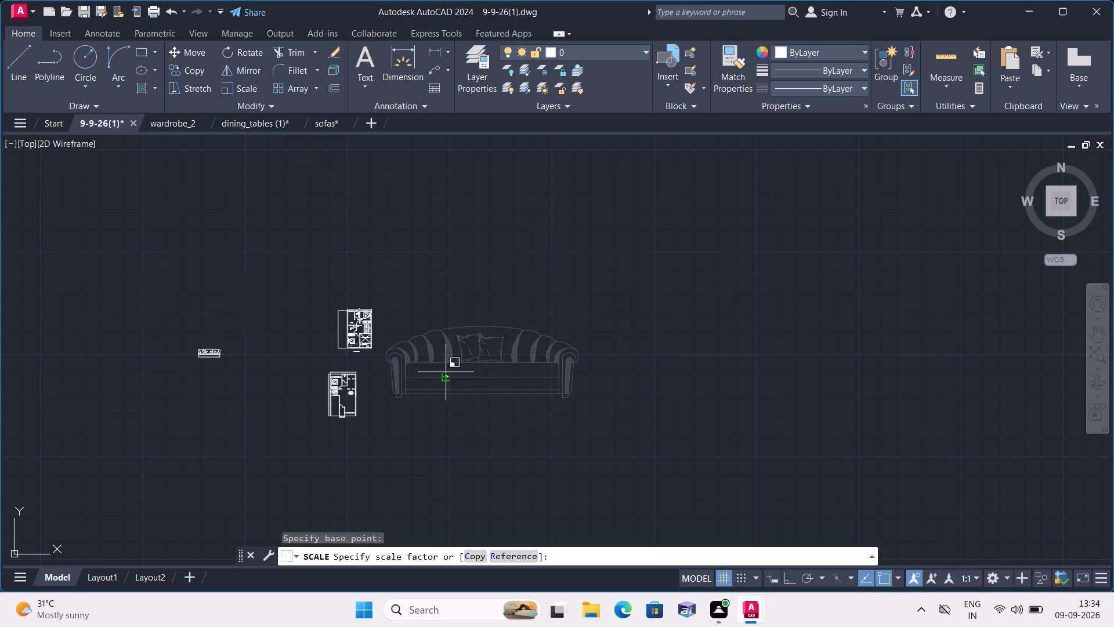
click(471, 396)
Move the reduced striped sofa into the lower floor plan's living area, directly south of the dining set.
scroll(437, 370, up, 3)
middle_drag(486, 419, 546, 340)
click(532, 318)
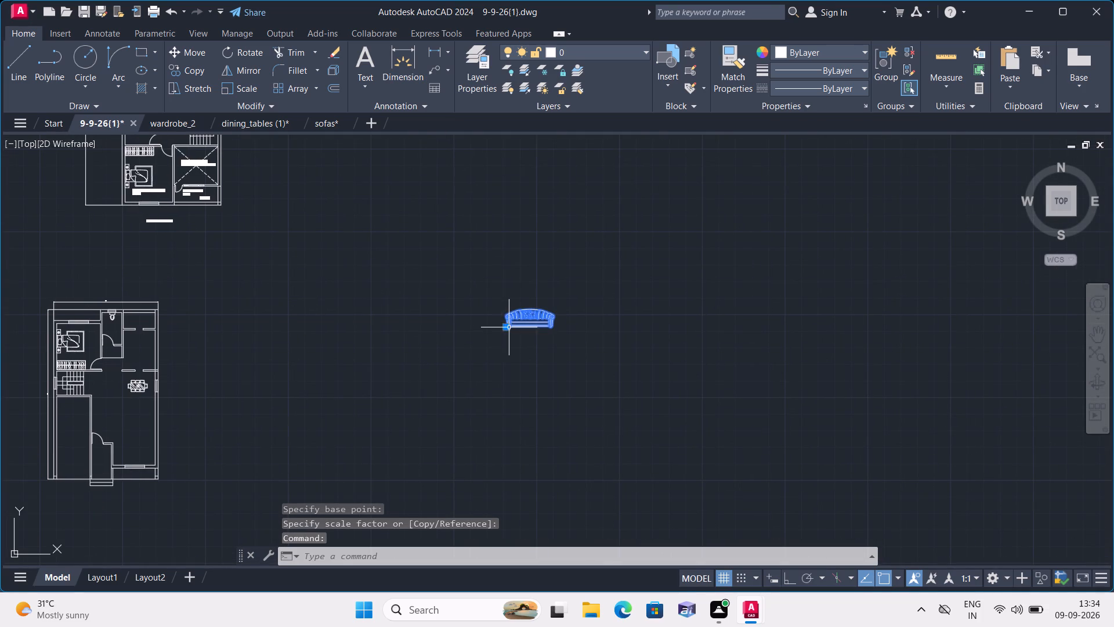
click(509, 327)
click(509, 327)
click(508, 327)
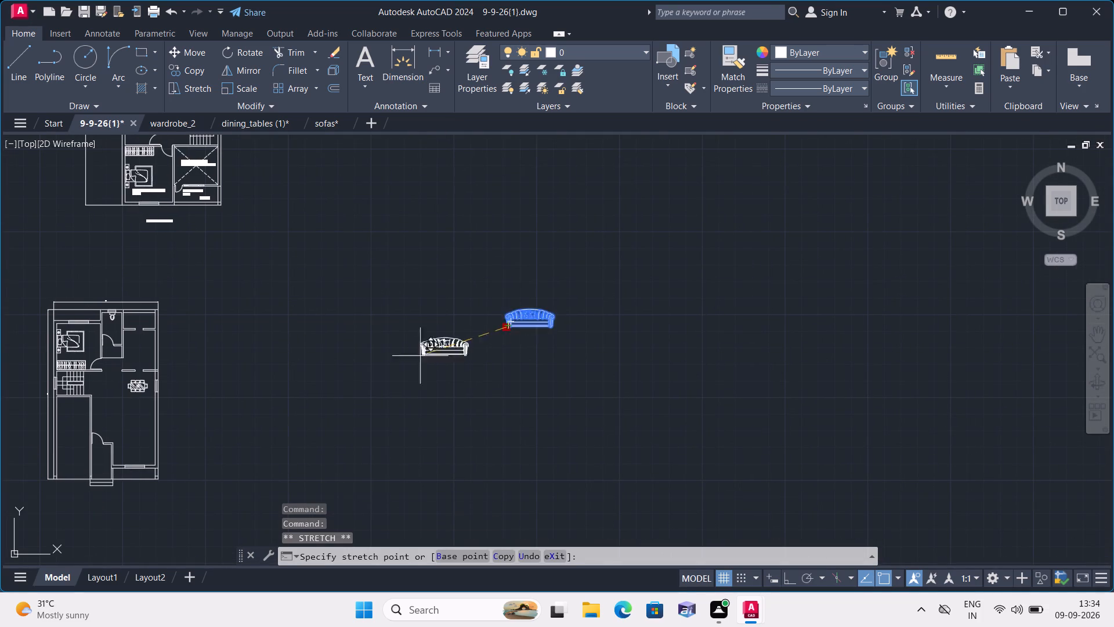
scroll(356, 380, down, 1)
middle_drag(283, 404, 494, 349)
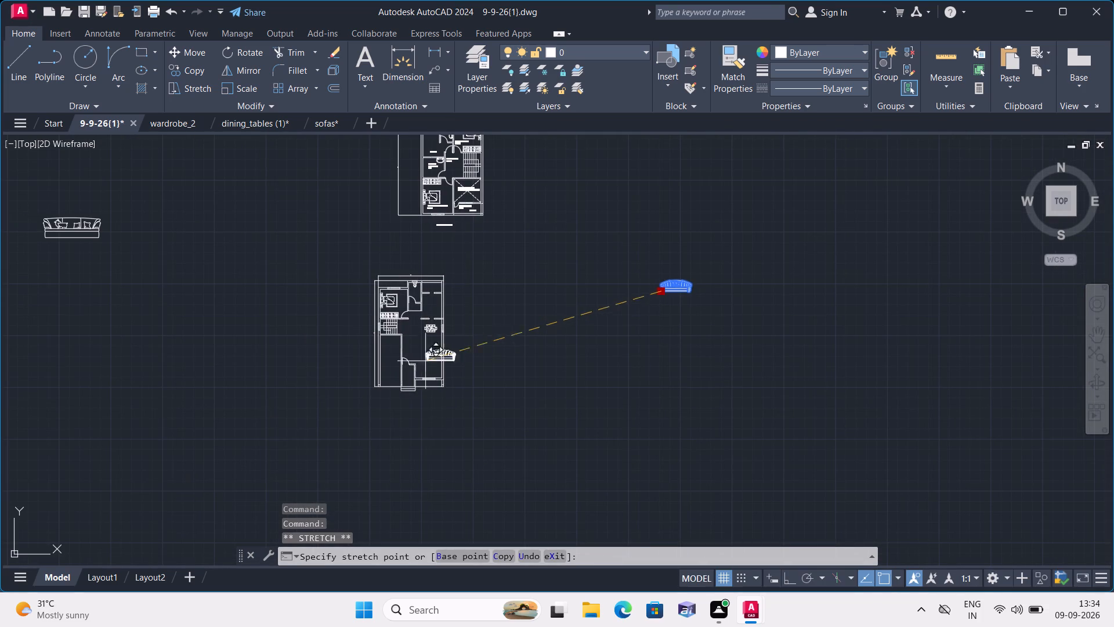
scroll(378, 367, up, 3)
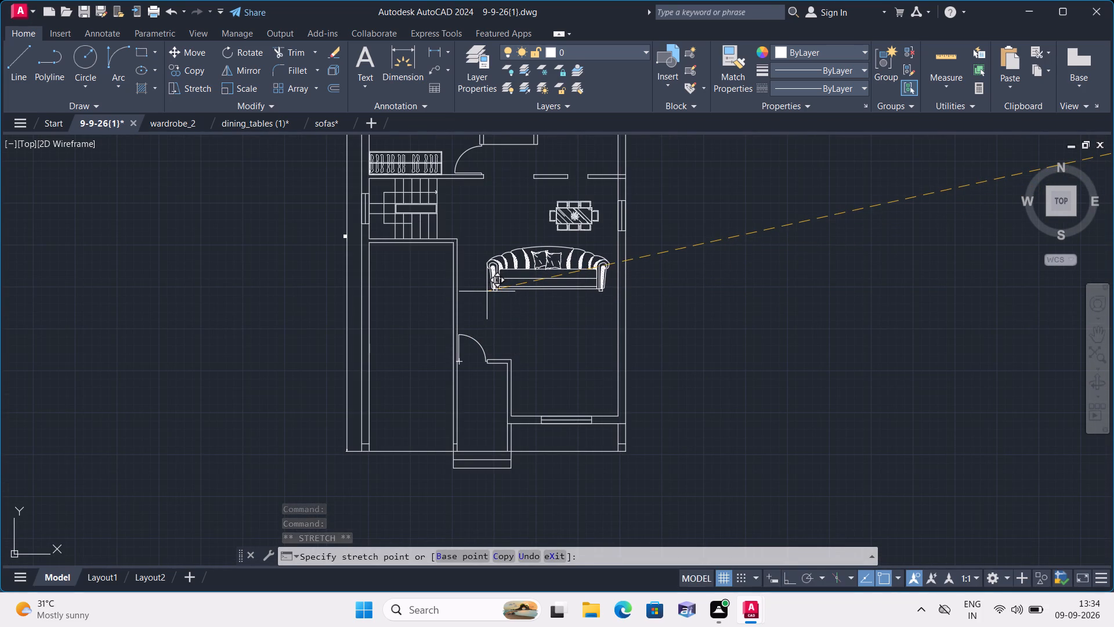
click(487, 291)
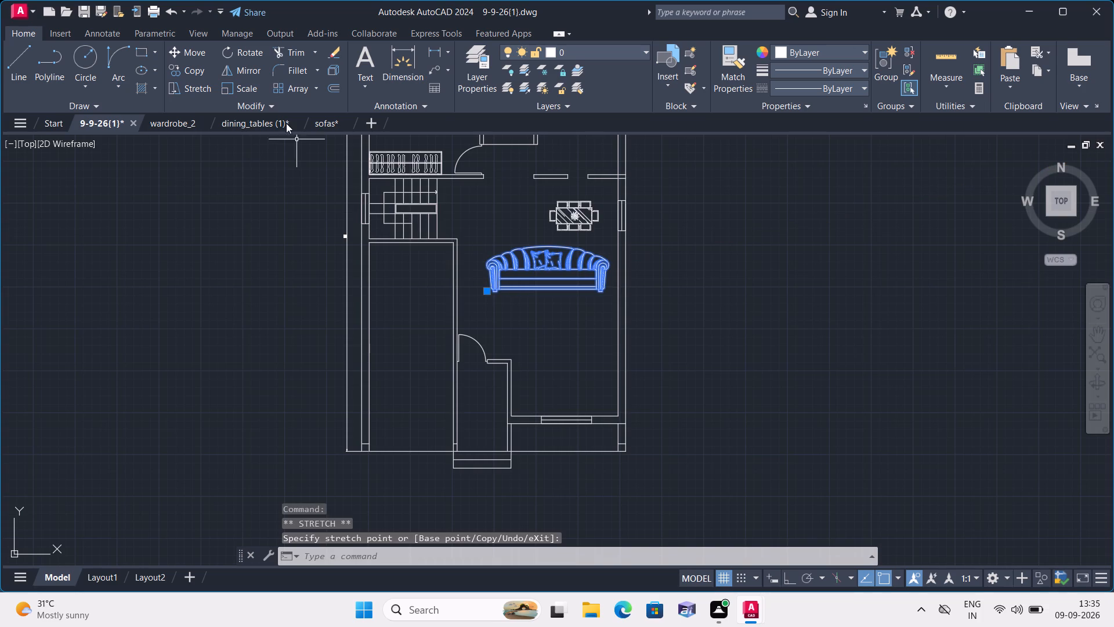
Scale the striped sofa down freehand again to roughly one fifth, using a base point near its middle.
click(240, 84)
click(545, 272)
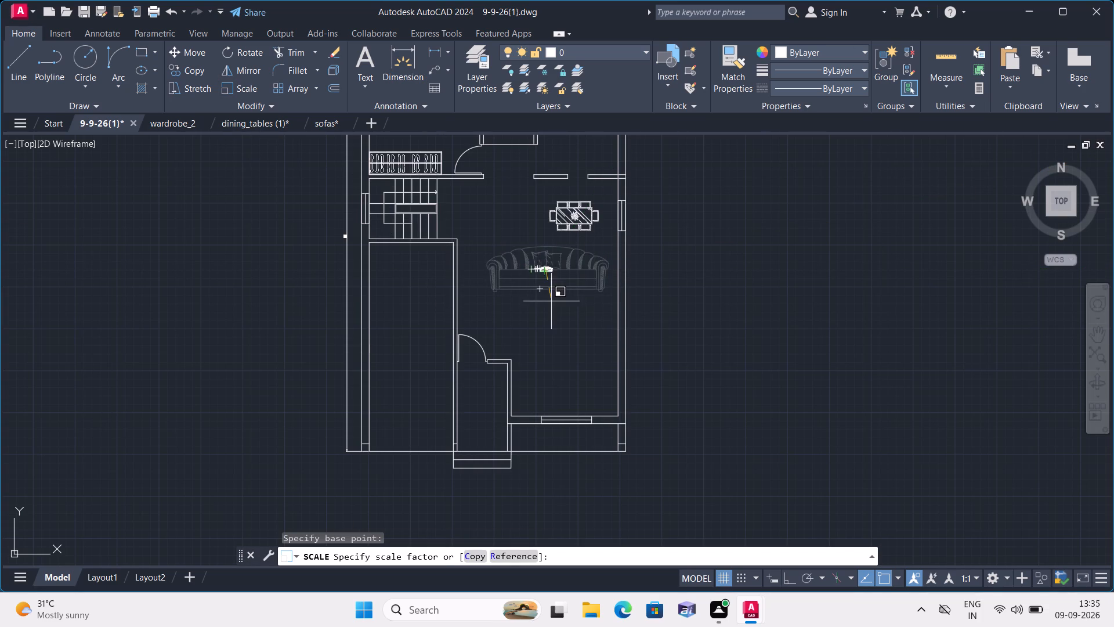
scroll(554, 282, up, 2)
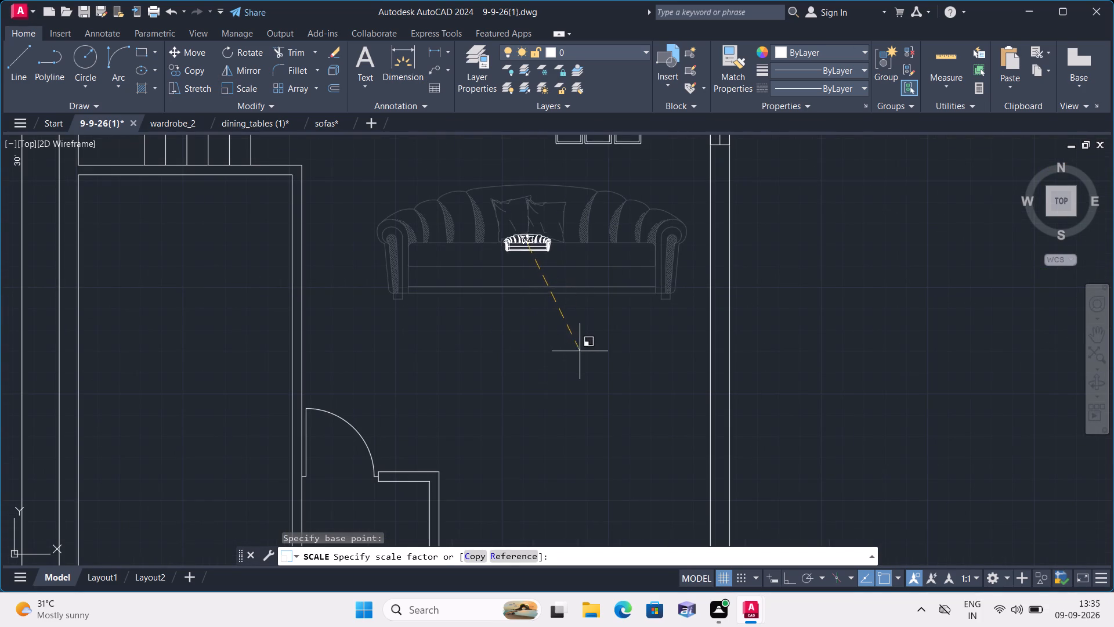
click(602, 395)
Move the reduced striped sofa slightly southeast, into the open living area between the dining set and the south window.
click(532, 247)
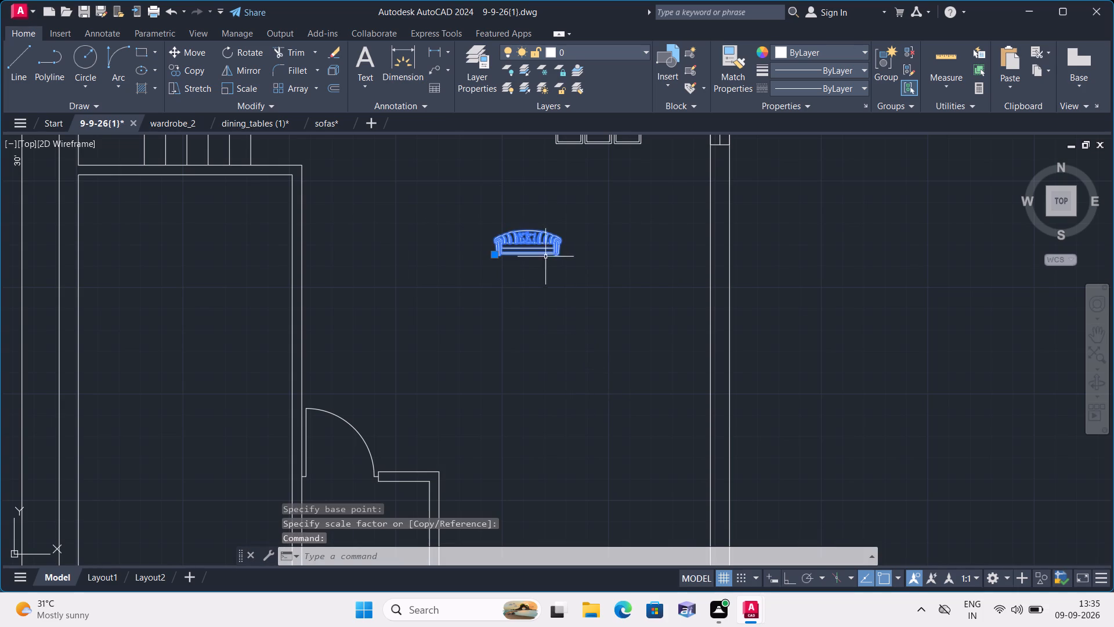
click(497, 255)
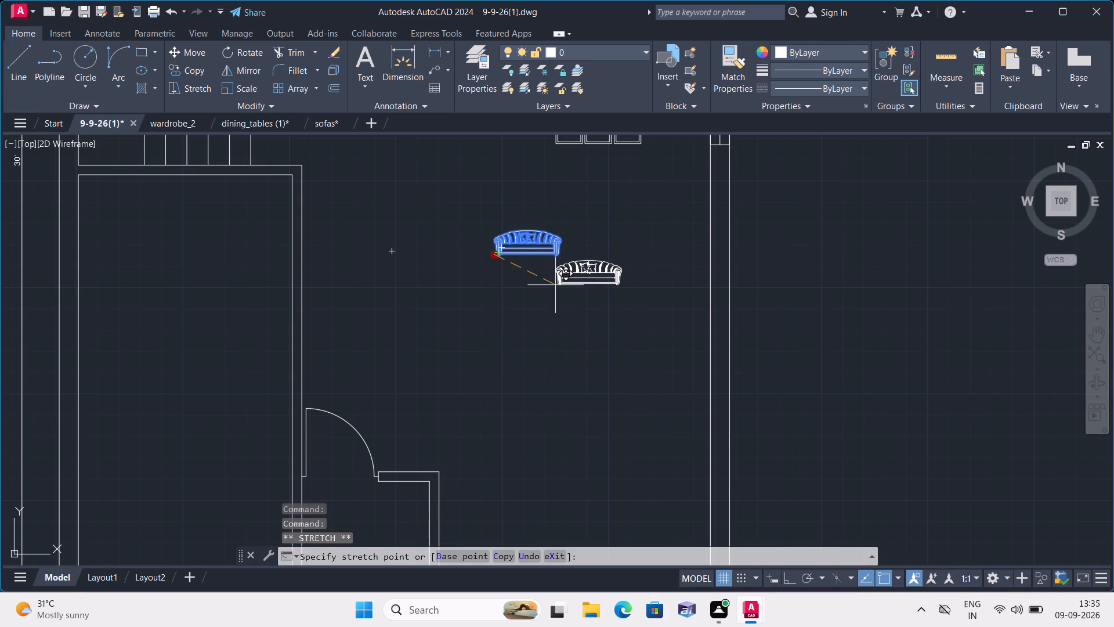
scroll(555, 286, down, 1)
click(538, 297)
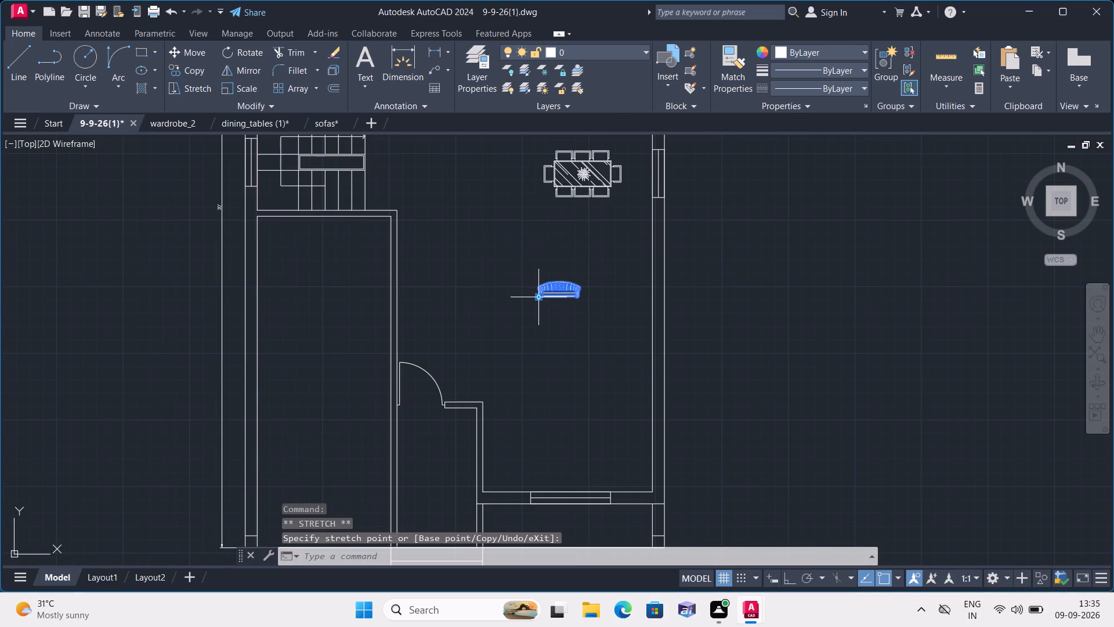
Scale the striped sofa in the living area up freehand to roughly 1.8 times its size, using a base point near its middle.
click(245, 81)
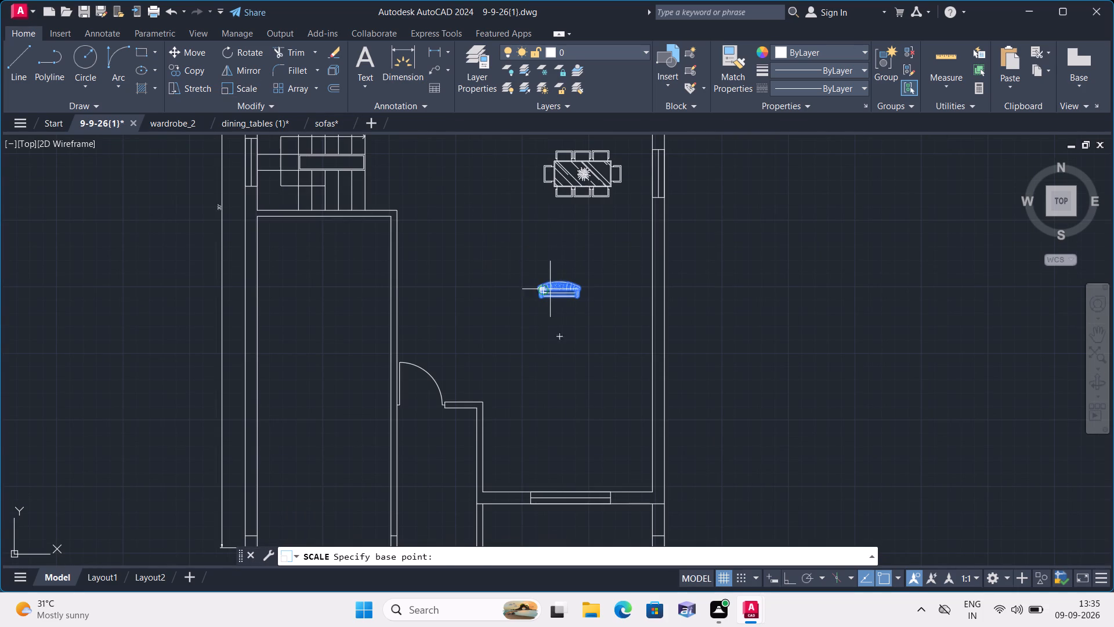
click(560, 291)
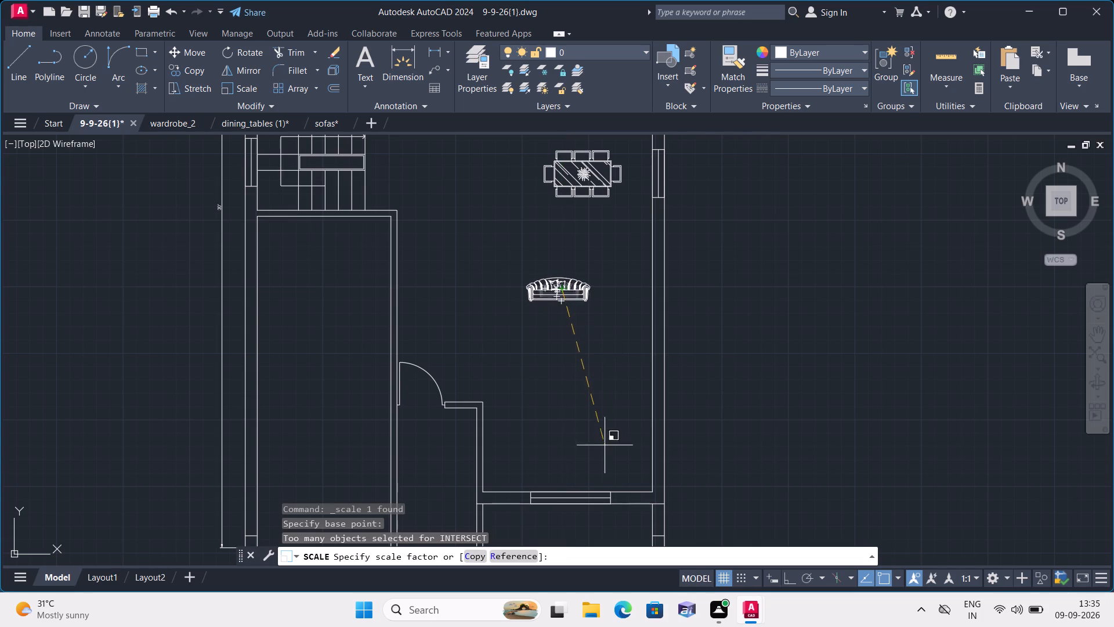
click(593, 475)
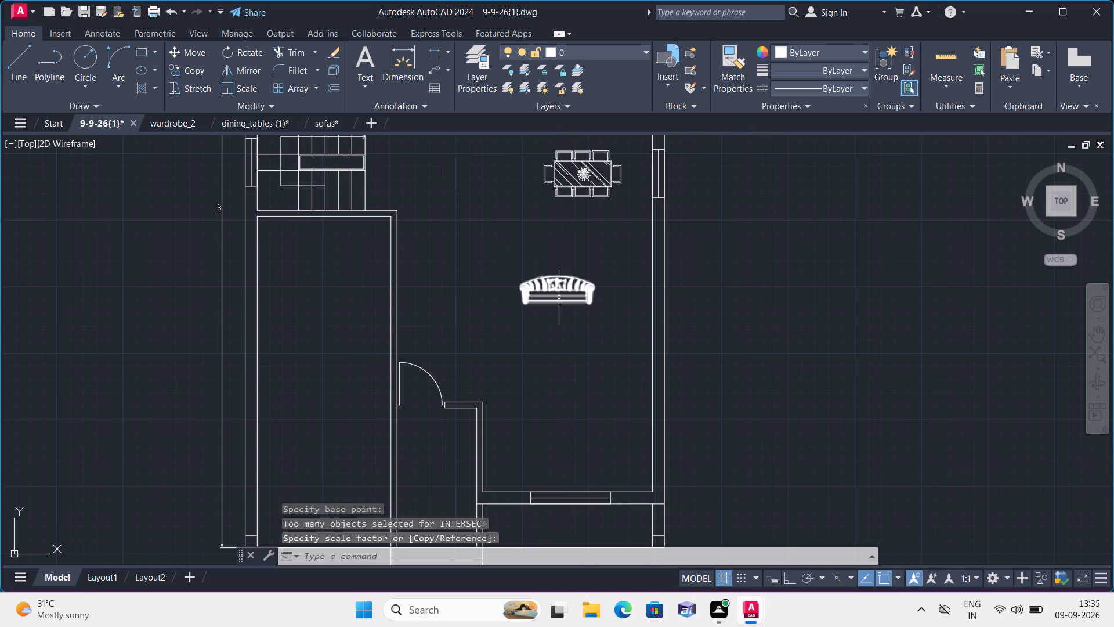
Rotate the cushioned sofa west of the floor plans 270° about its southeast corner so its backrest faces east.
scroll(137, 182, down, 2)
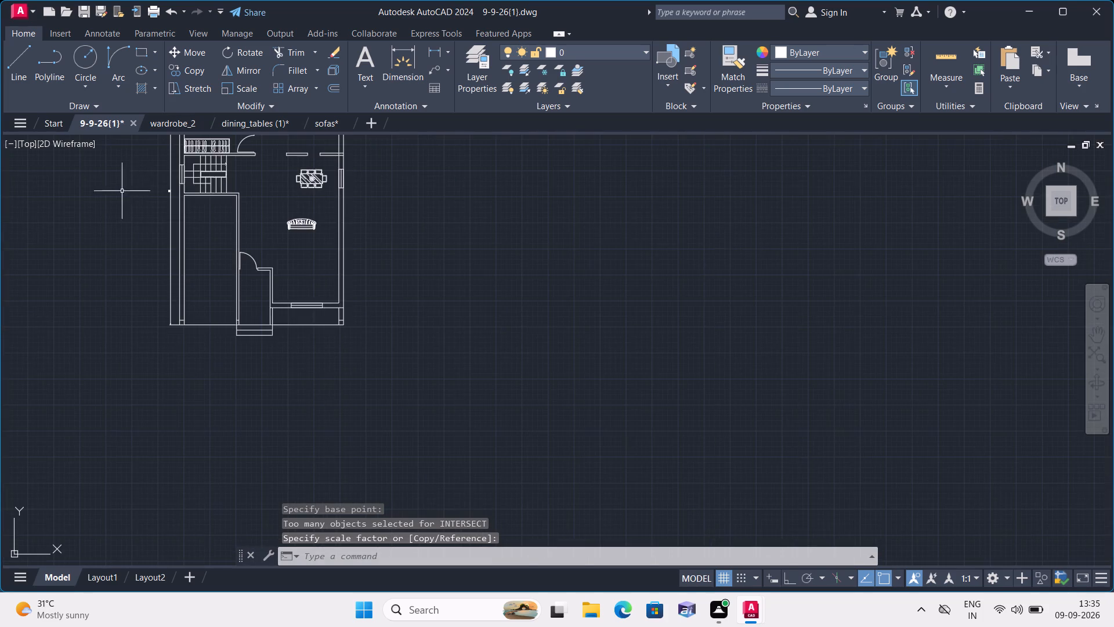
middle_drag(162, 262, 291, 361)
scroll(274, 336, down, 2)
middle_drag(191, 281, 367, 326)
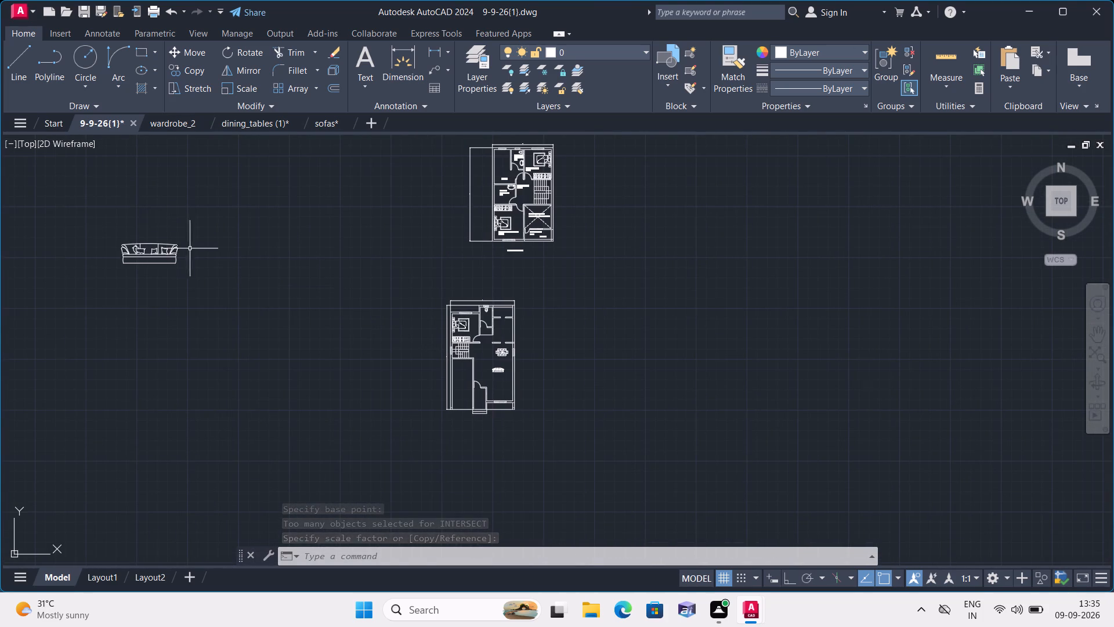
drag(79, 234, 257, 377)
click(309, 390)
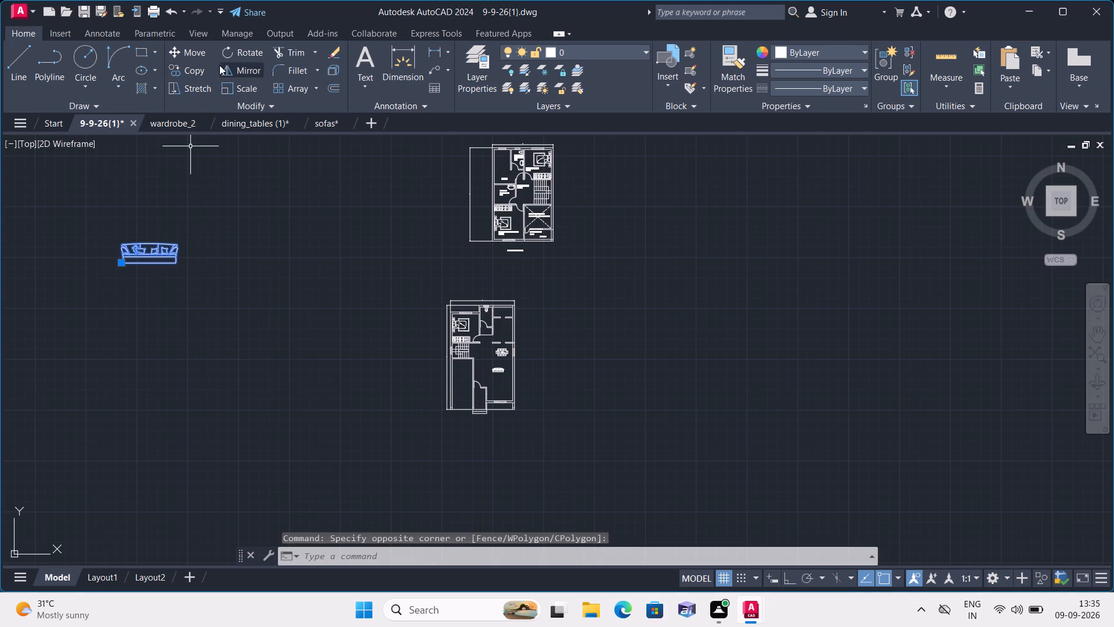
click(234, 51)
key(F8)
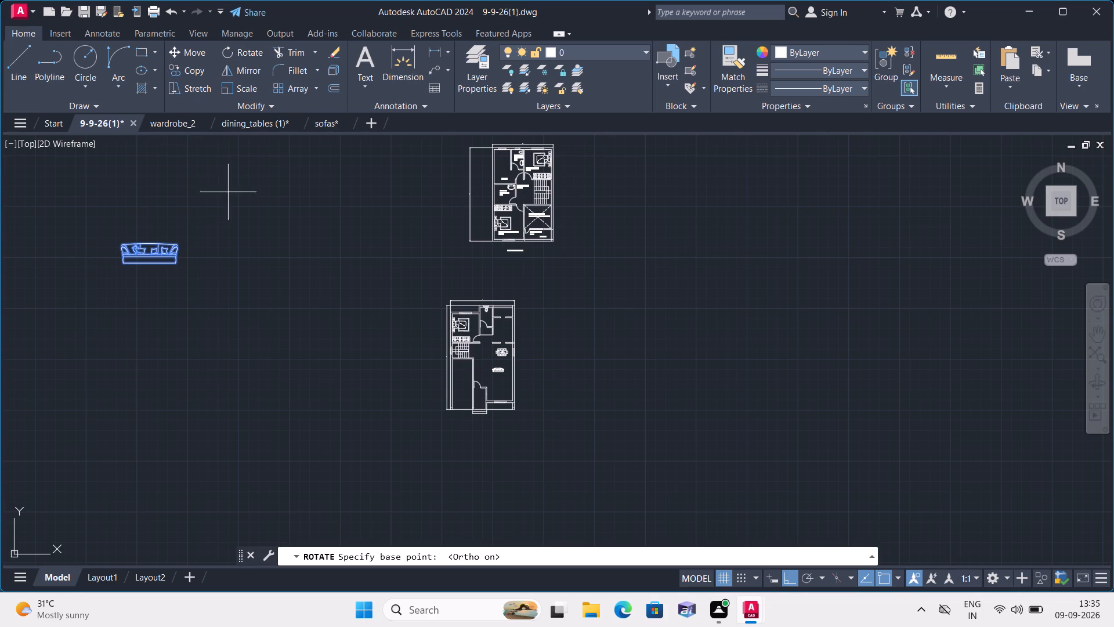
click(171, 265)
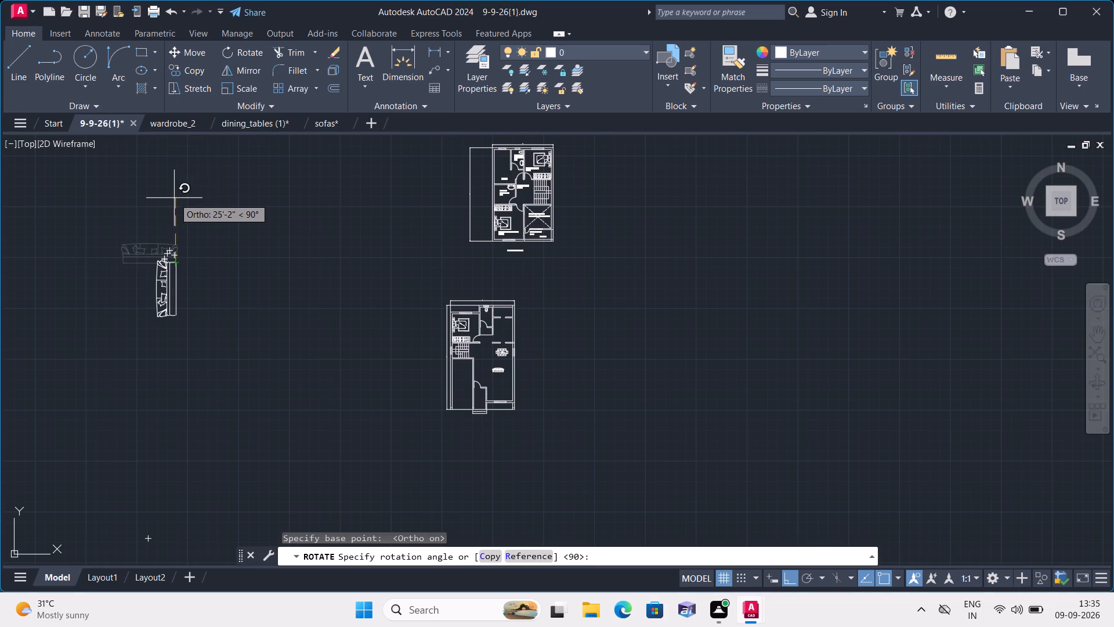
click(169, 386)
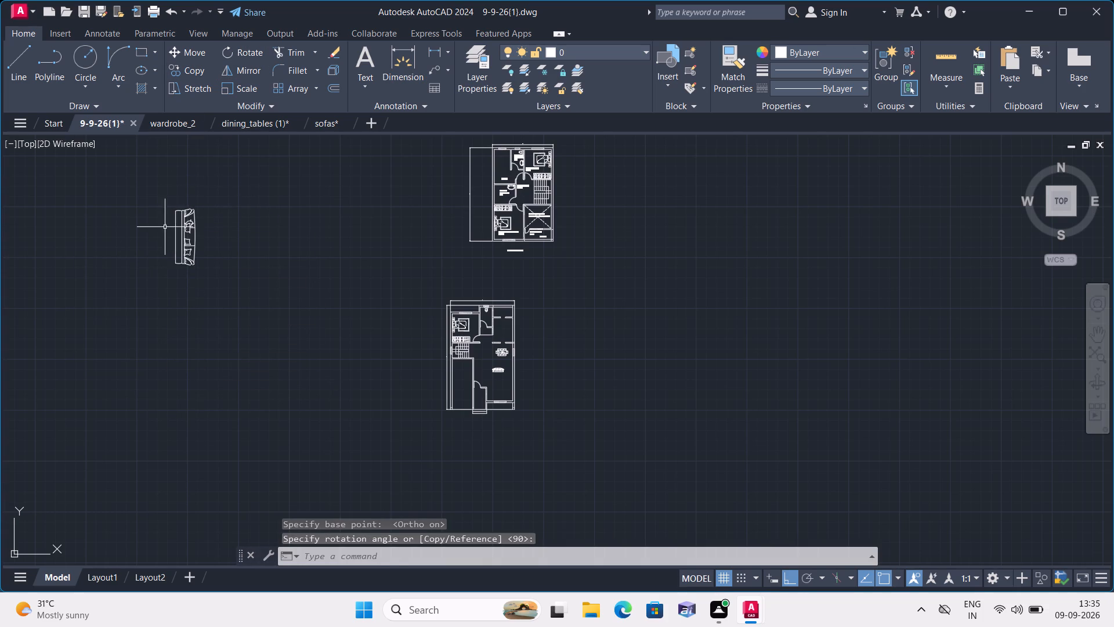
Move the rotated cushioned sofa to just east of the lower floor plan, beside the dining and living area.
click(156, 198)
click(252, 307)
click(175, 206)
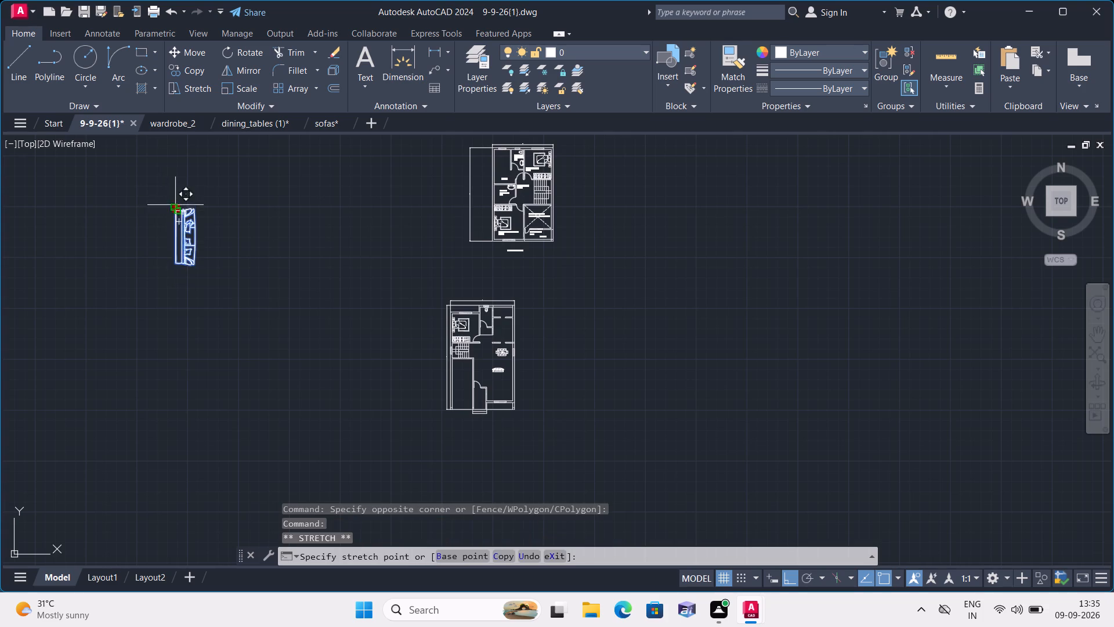
key(F8)
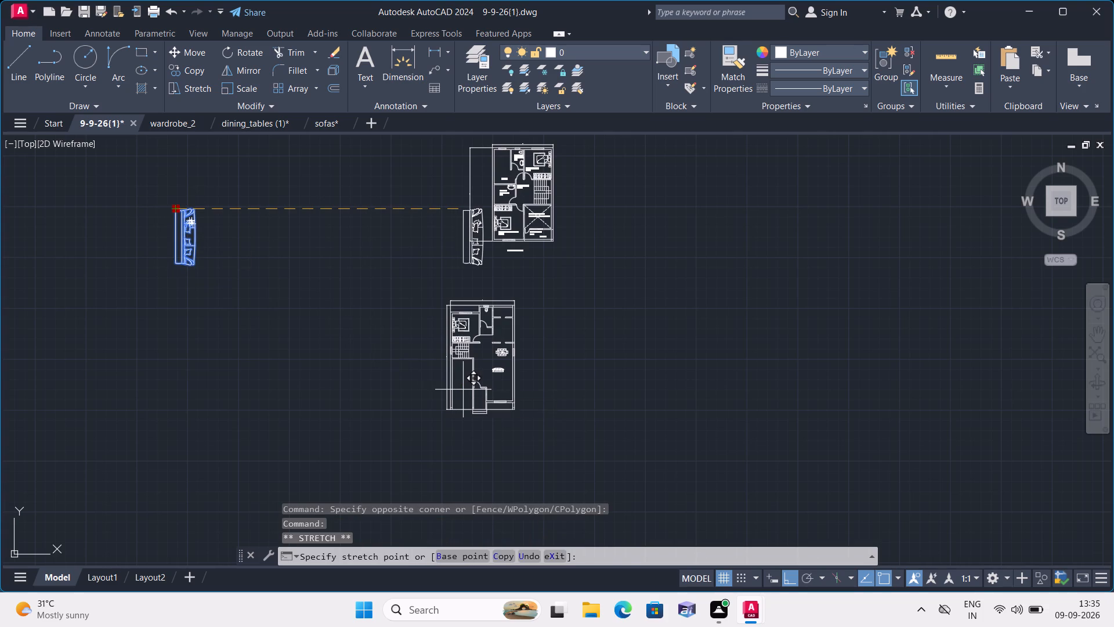
scroll(463, 390, down, 1)
scroll(479, 374, up, 5)
click(668, 300)
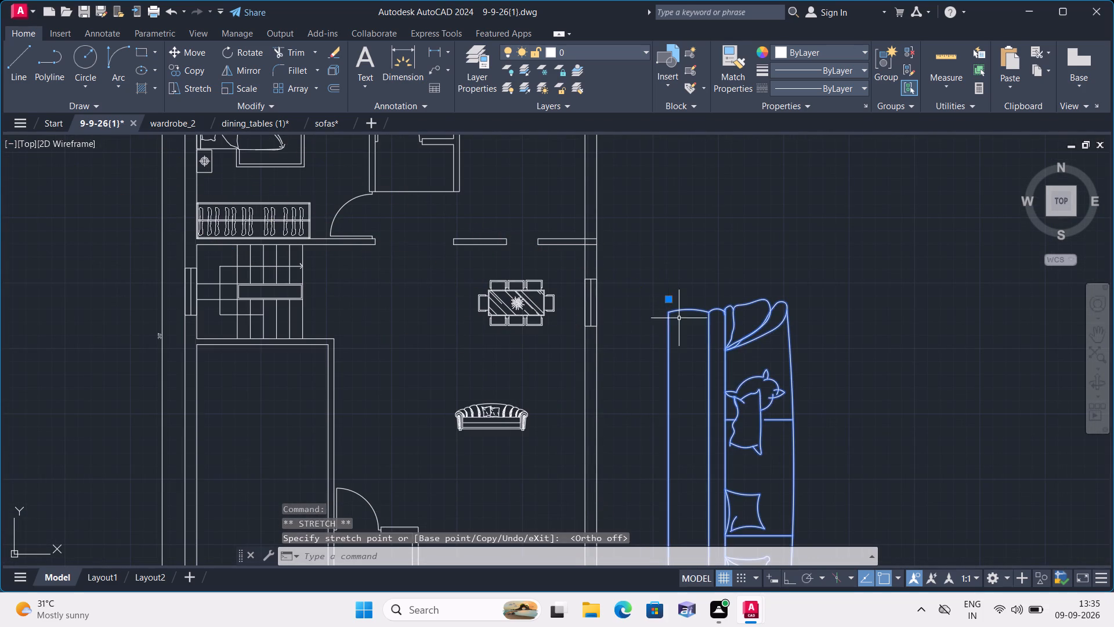
Scale the cushioned sofa down freehand to roughly one sixth, using a base point on its front seat edge.
click(242, 90)
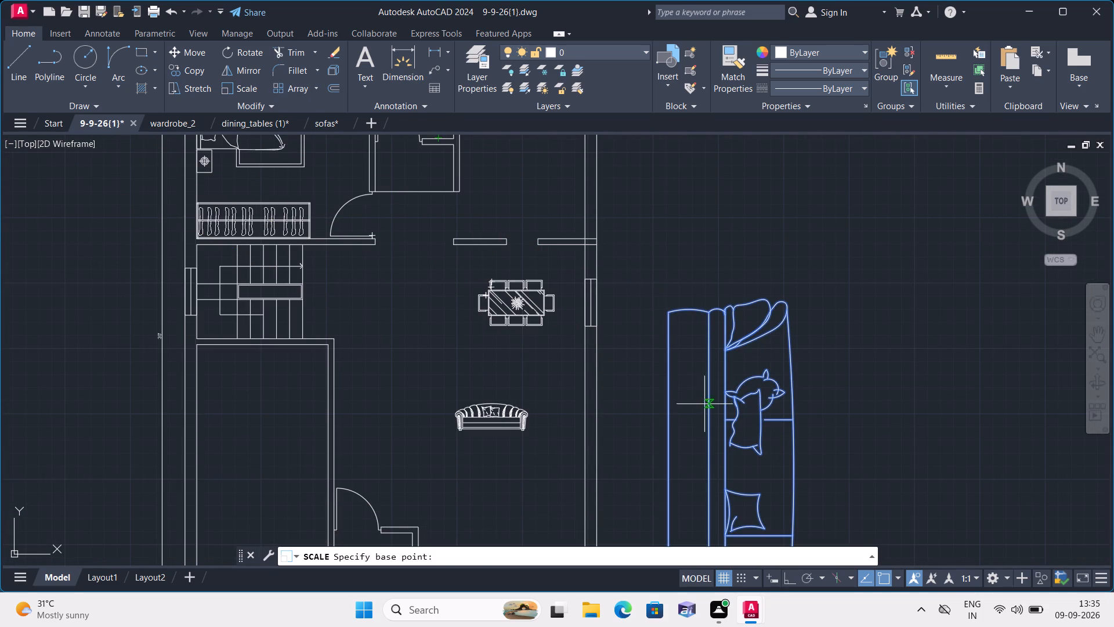
click(712, 405)
click(732, 417)
Move the reduced cushioned sofa into the living area, southeast of the striped sofa and near the east wall.
click(721, 405)
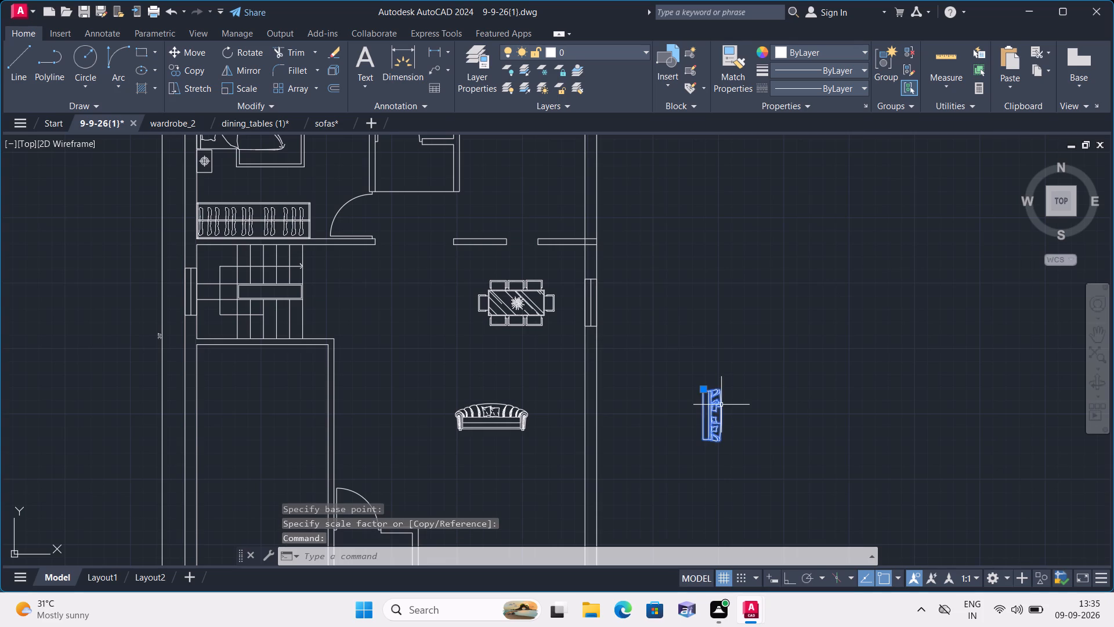
click(703, 387)
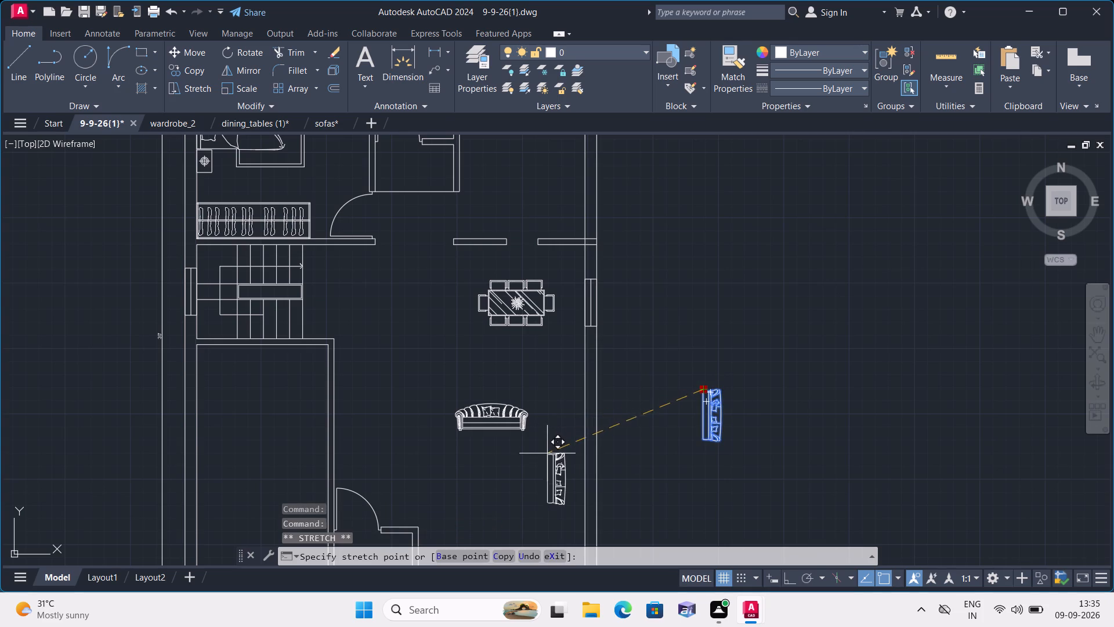
click(548, 454)
Scale the cushioned sofa up freehand to roughly 1.7 times its size, using a base point near the middle of its front edge.
scroll(525, 420, up, 2)
middle_drag(541, 428, 507, 261)
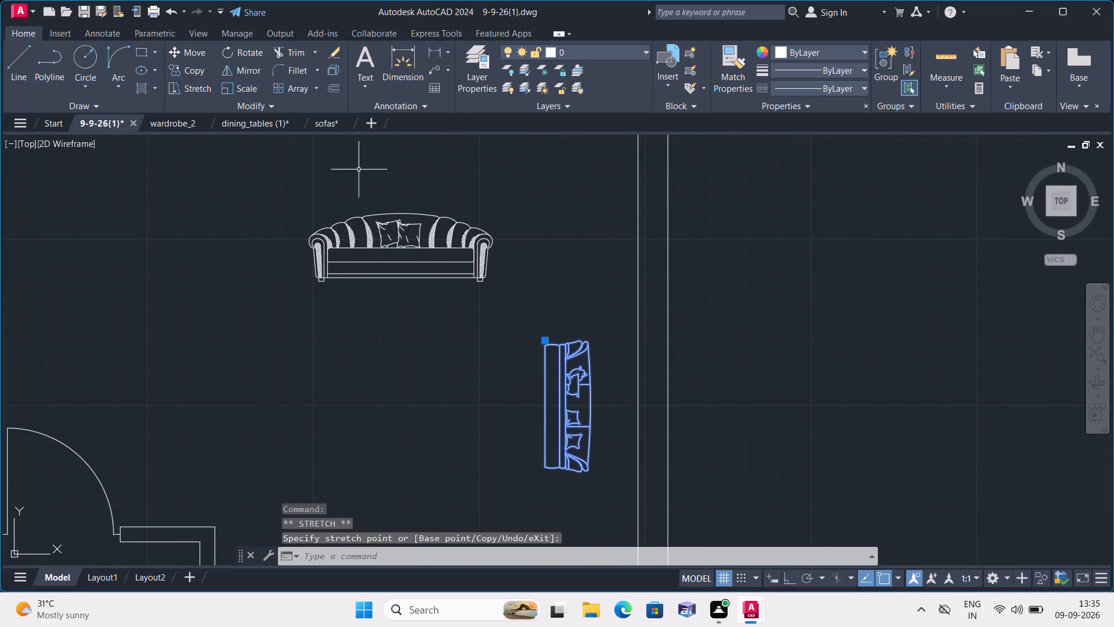
click(237, 81)
click(551, 398)
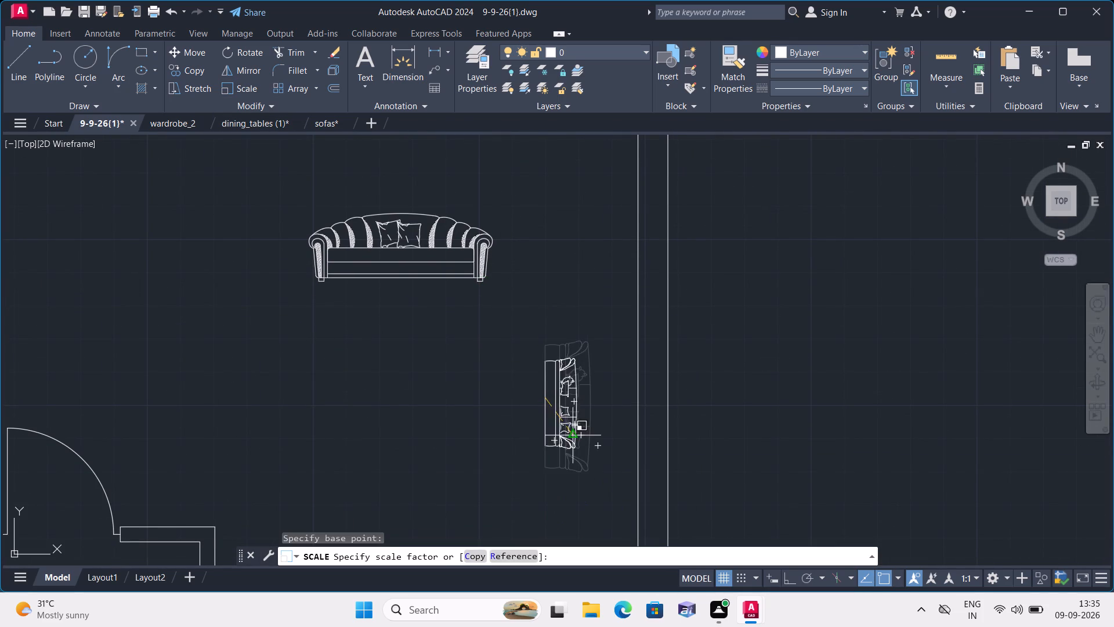
click(578, 510)
Scale the striped sofa up freehand to roughly 1.2 times its size, using a base point near its middle.
click(403, 265)
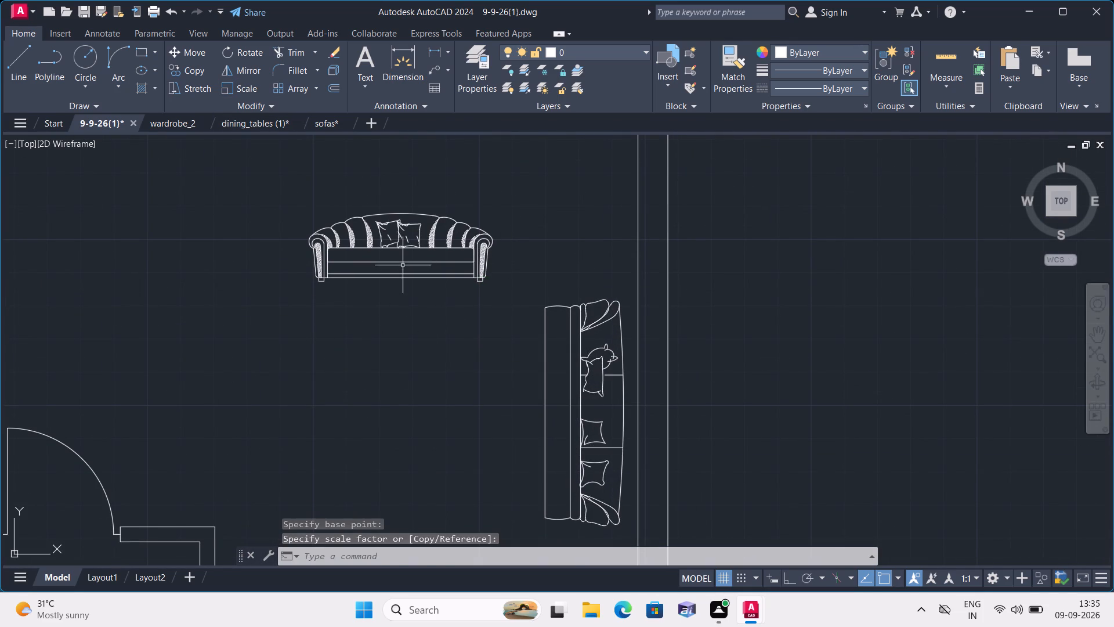
click(403, 275)
click(245, 85)
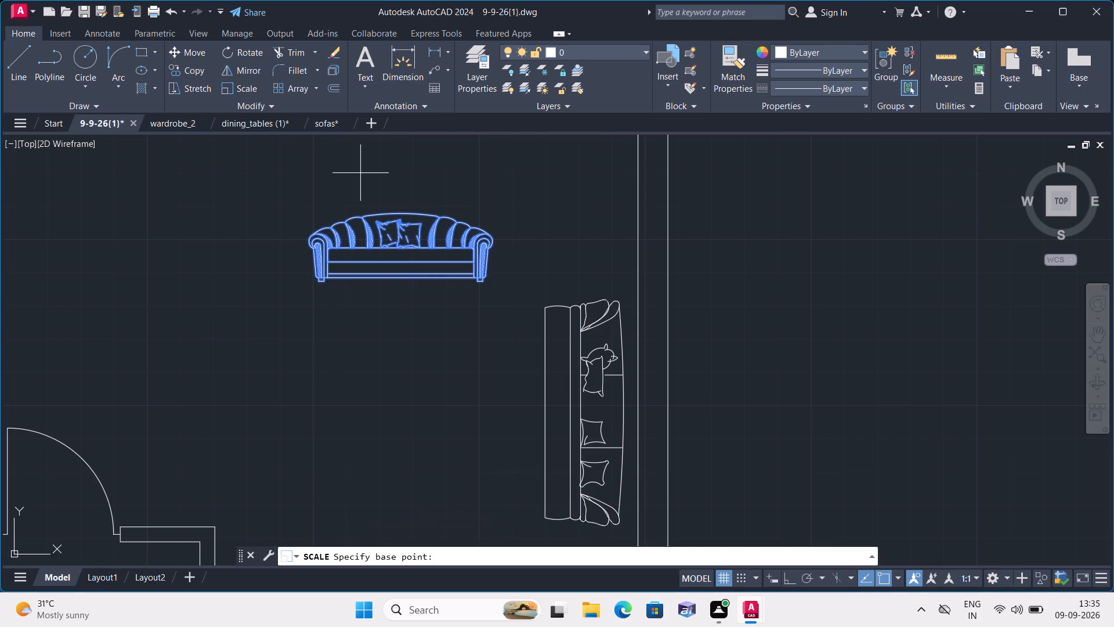
click(394, 244)
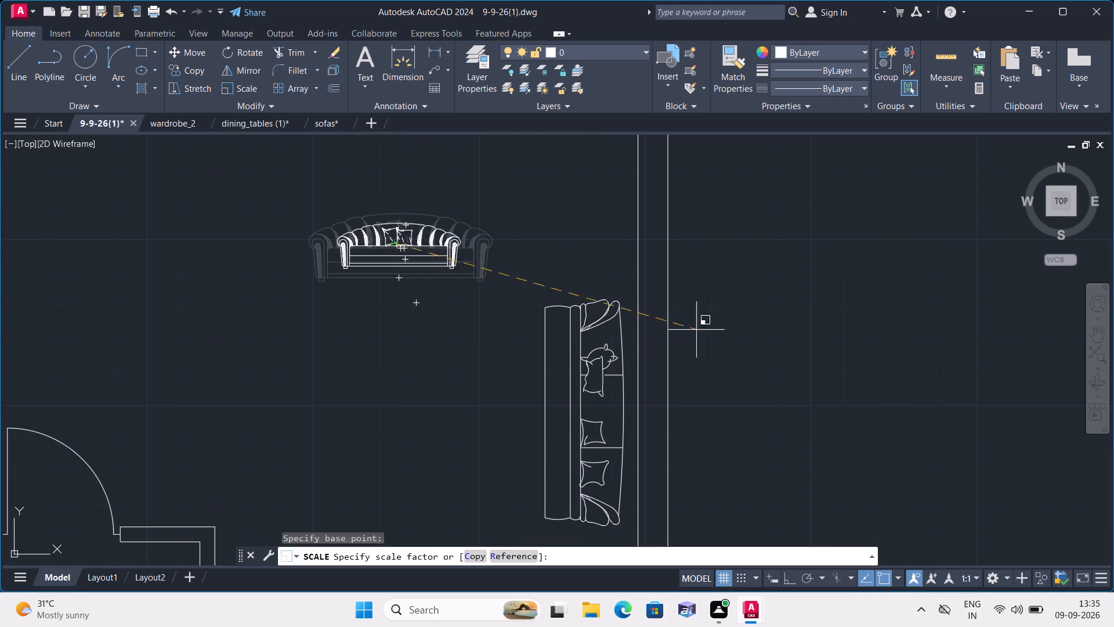
click(955, 333)
Mirror the striped sofa across a horizontal line south of it, keeping the original, so two striped sofas face each other.
scroll(720, 268, down, 1)
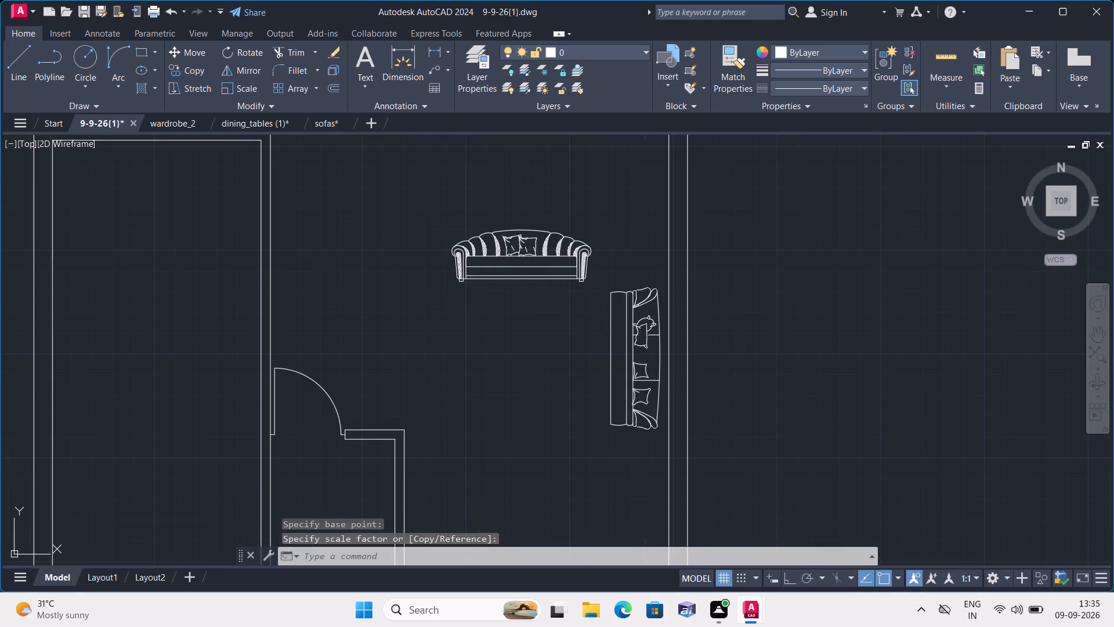
scroll(720, 266, down, 1)
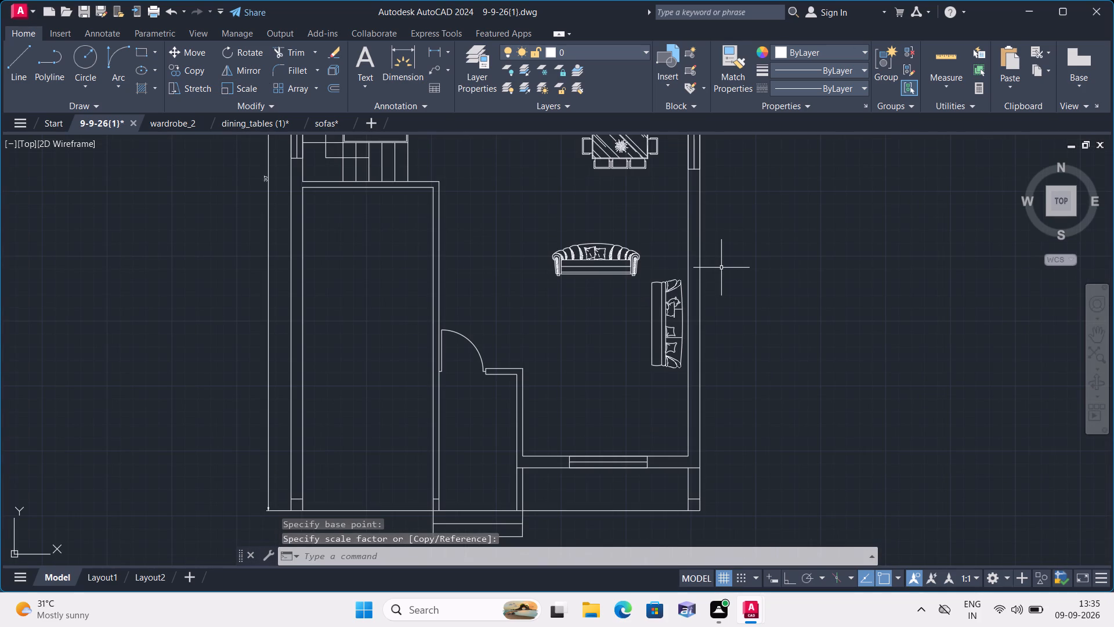
click(576, 254)
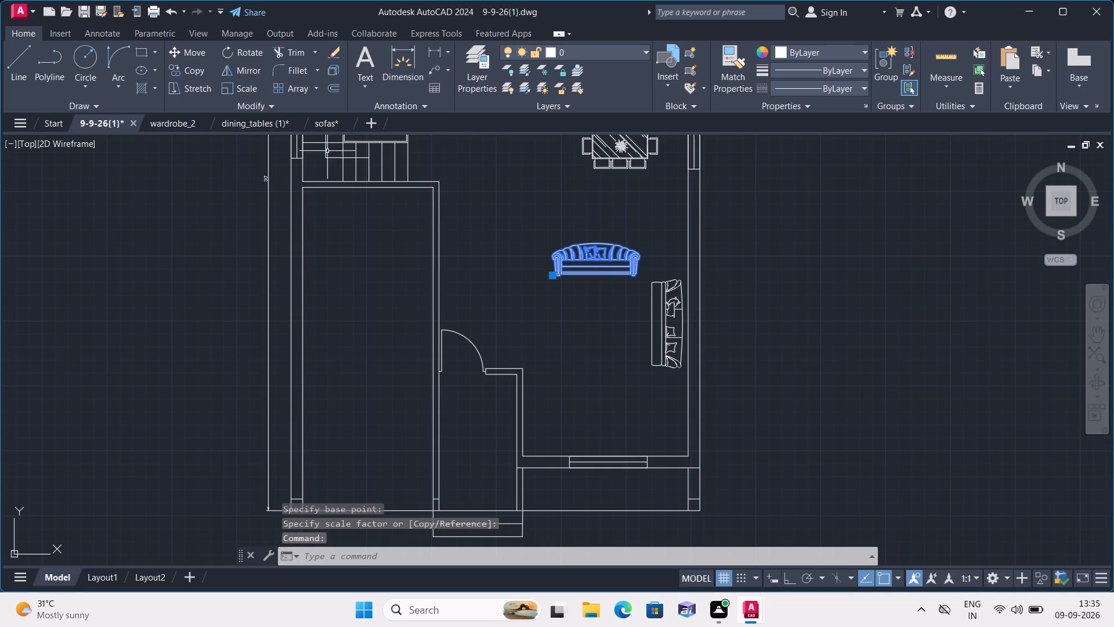
click(236, 69)
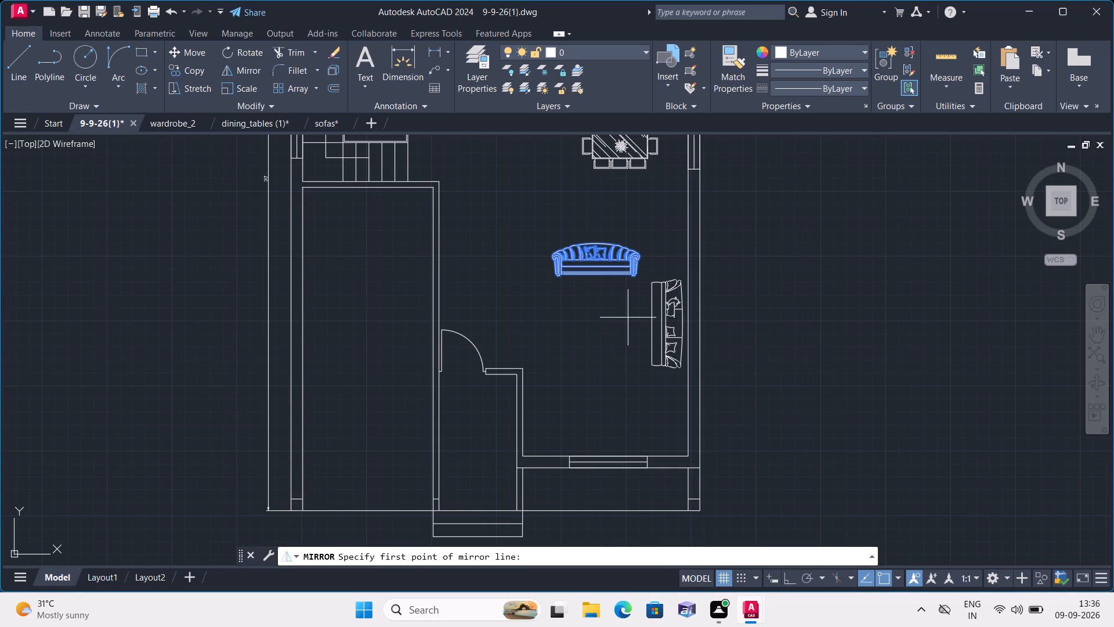
click(641, 329)
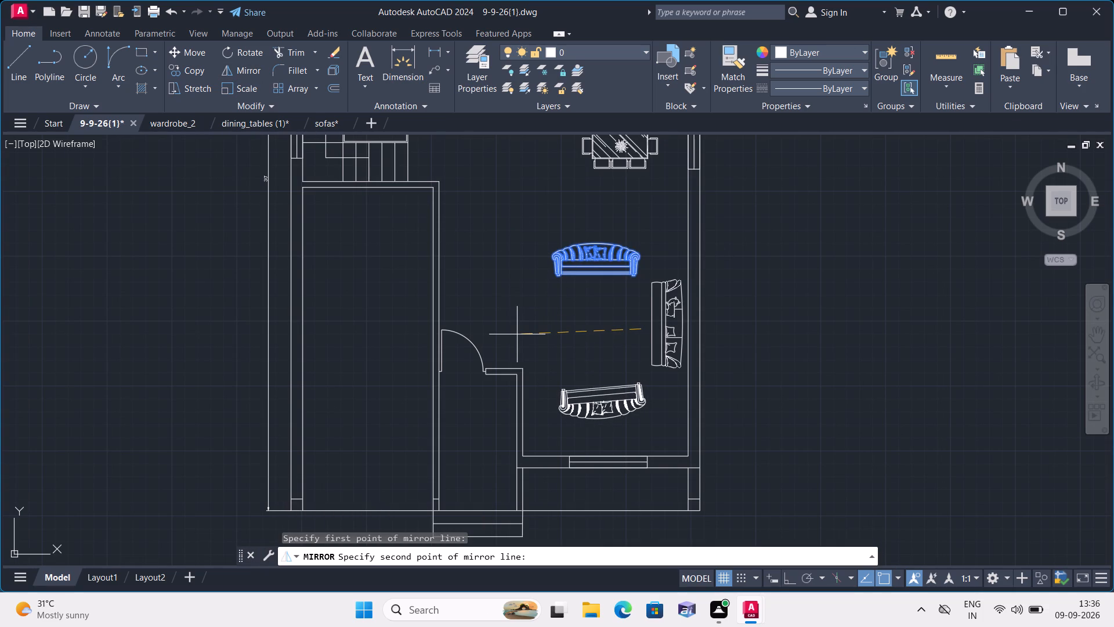
key(F8)
click(515, 331)
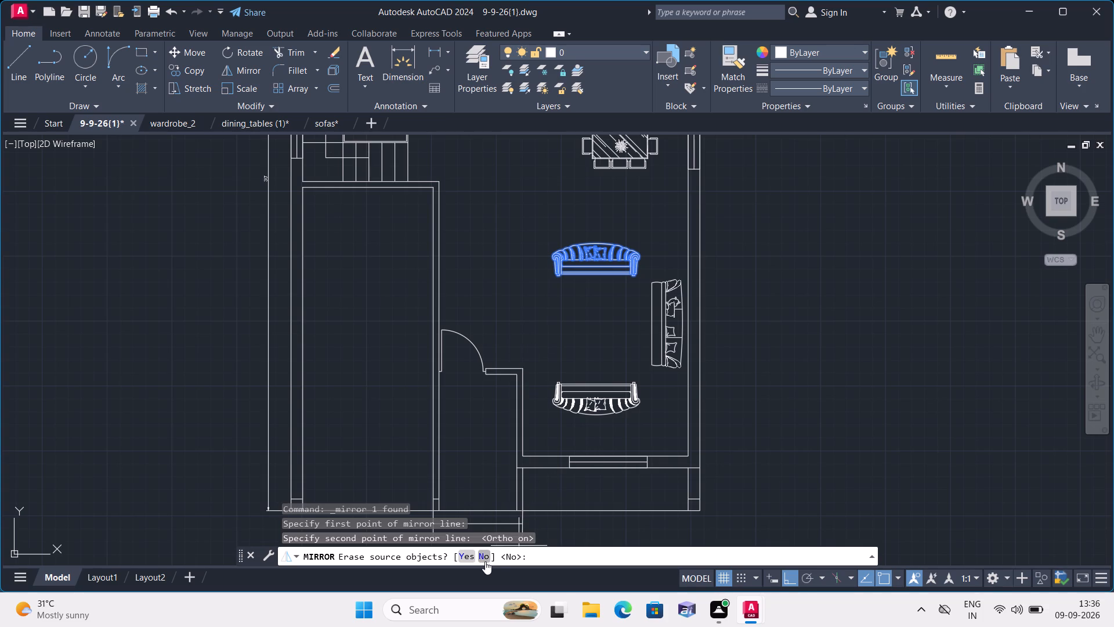
click(484, 556)
Draw a small rectangular coffee table with orthogonal lines, centred between the three sofas and longer in the north-south direction.
key(l)
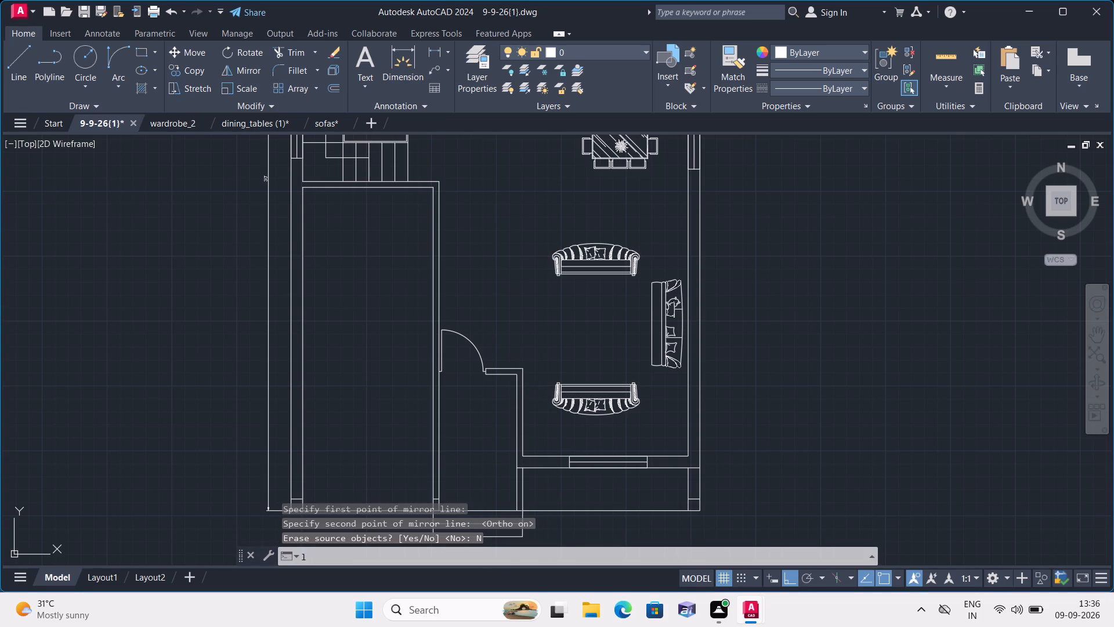
key(space)
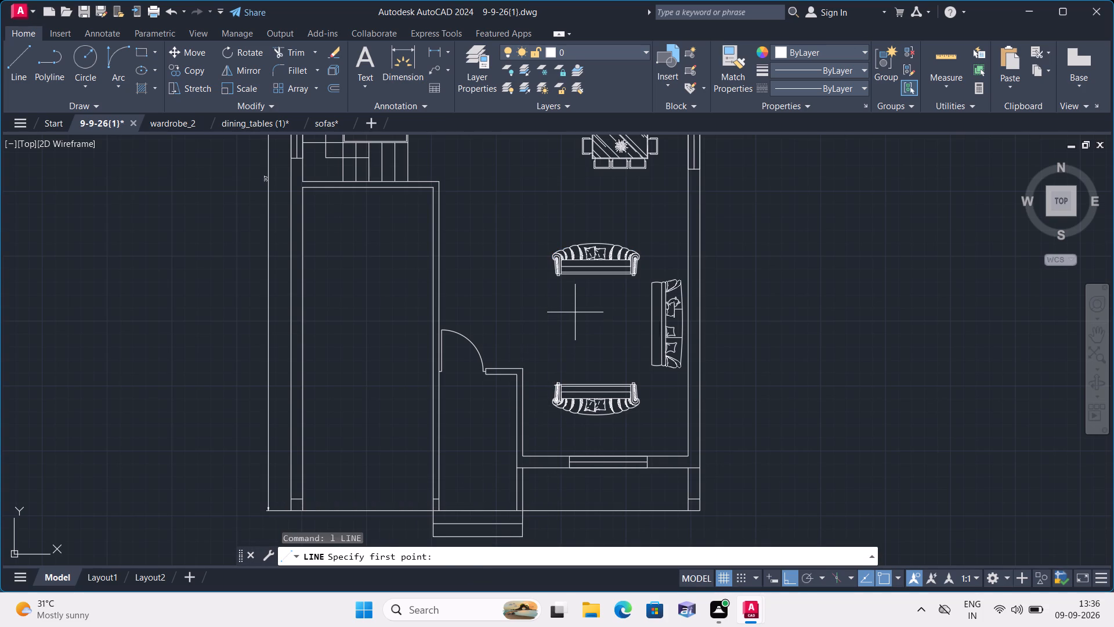
click(575, 312)
click(576, 363)
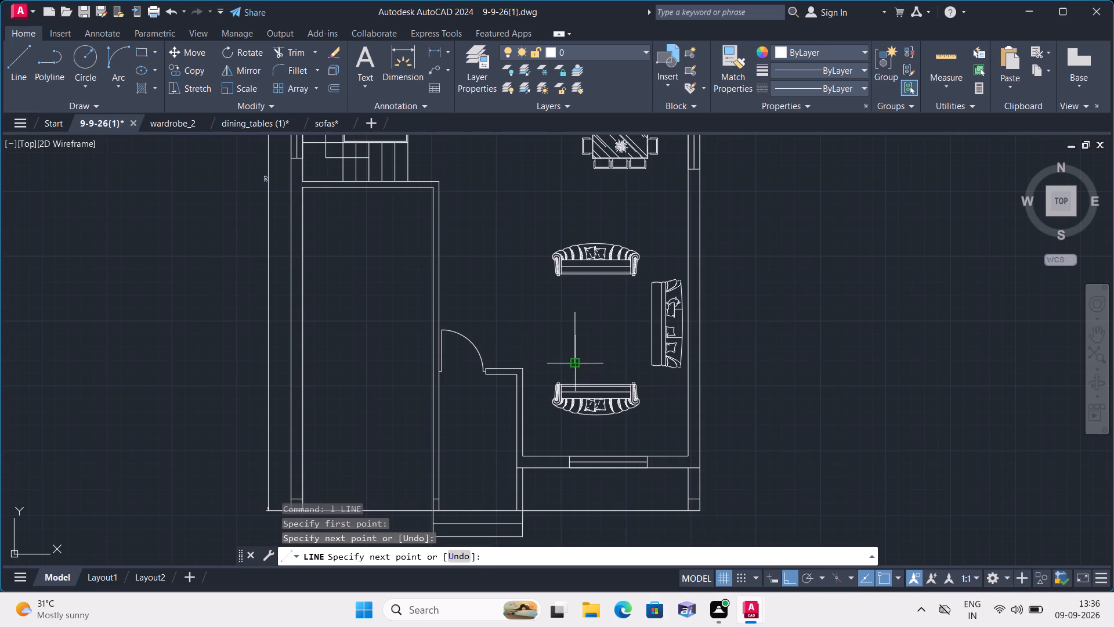
click(607, 364)
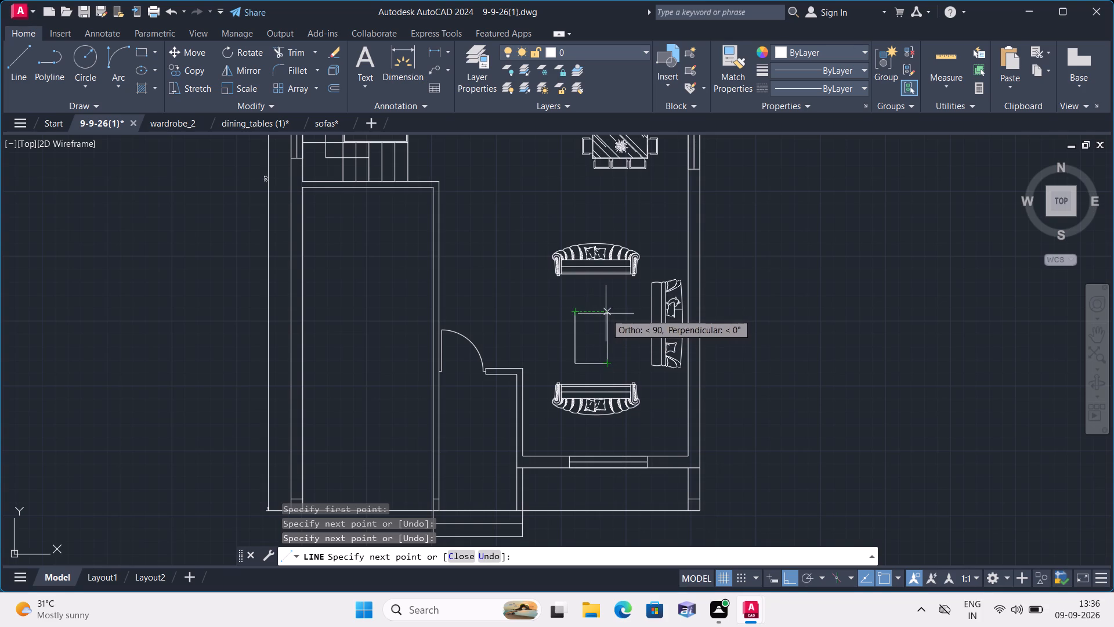
click(606, 313)
click(570, 311)
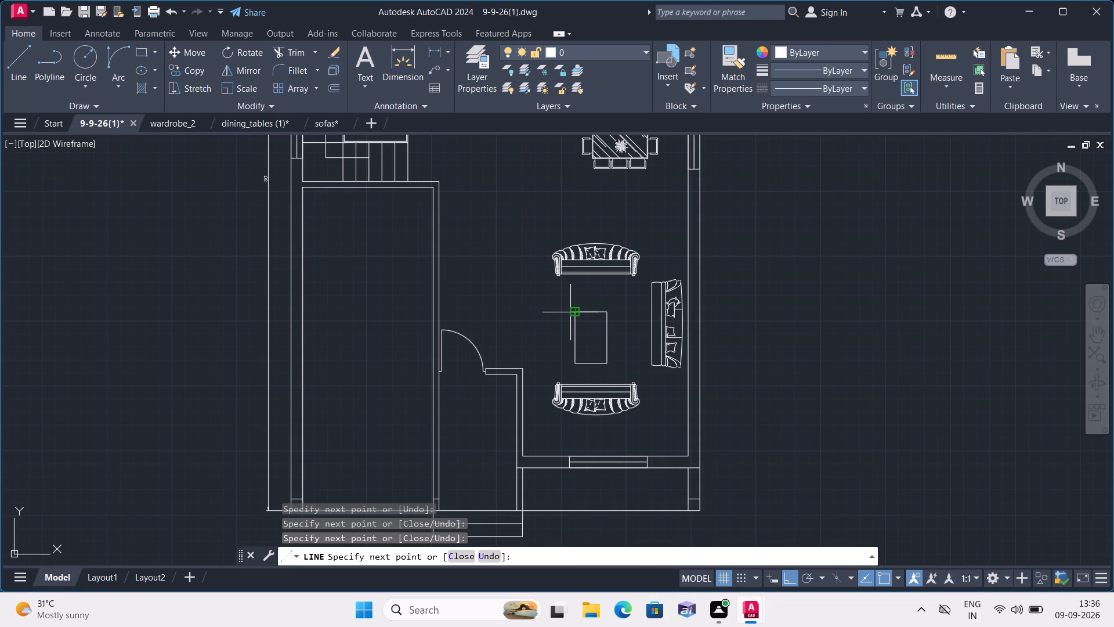
key(Escape)
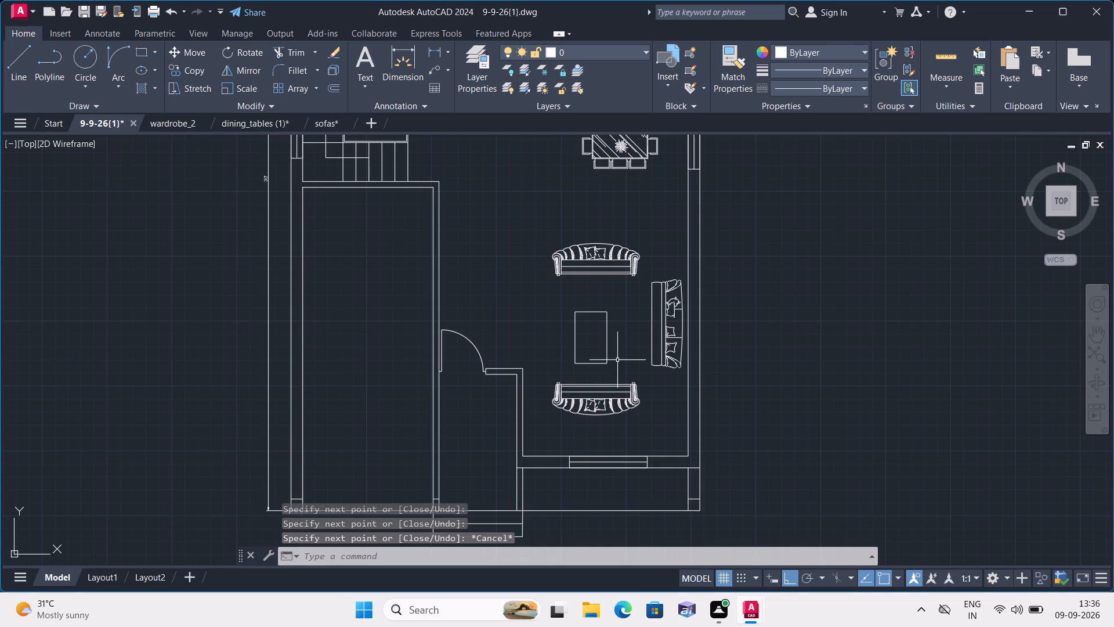
Open the recent drawing cars_set.dwg as a source of car blocks.
middle_click(617, 359)
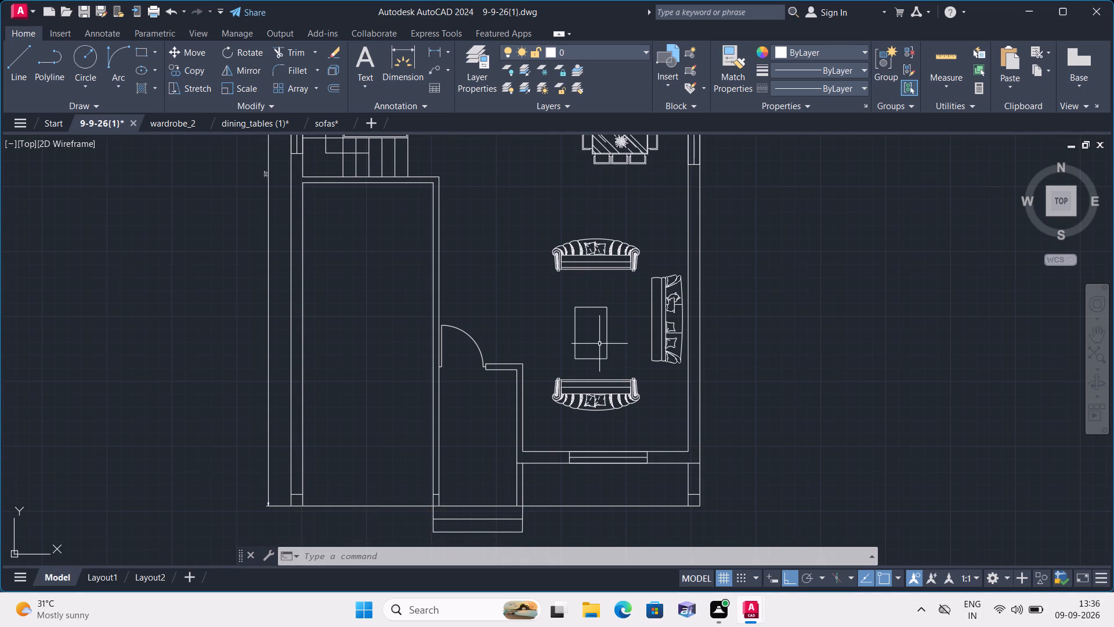
scroll(526, 308, down, 1)
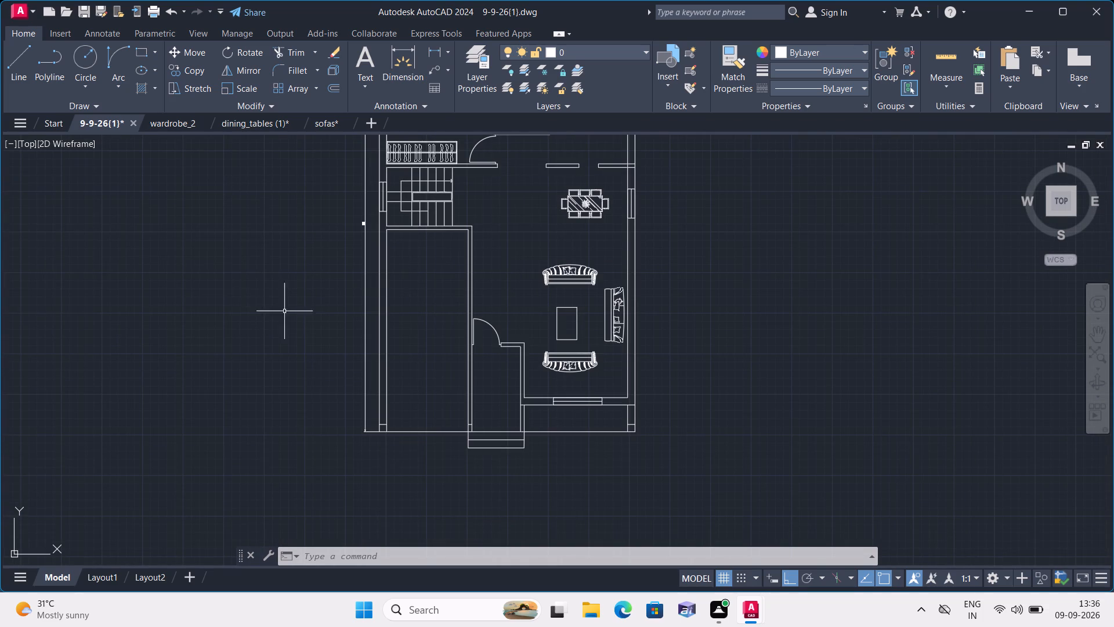
click(22, 6)
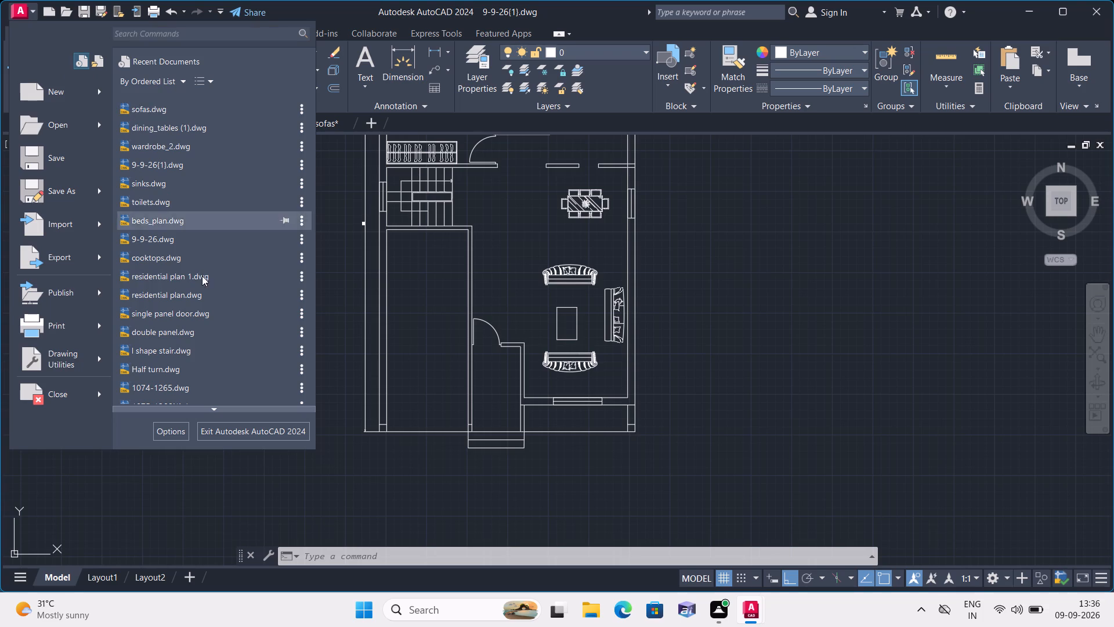
scroll(193, 344, down, 4)
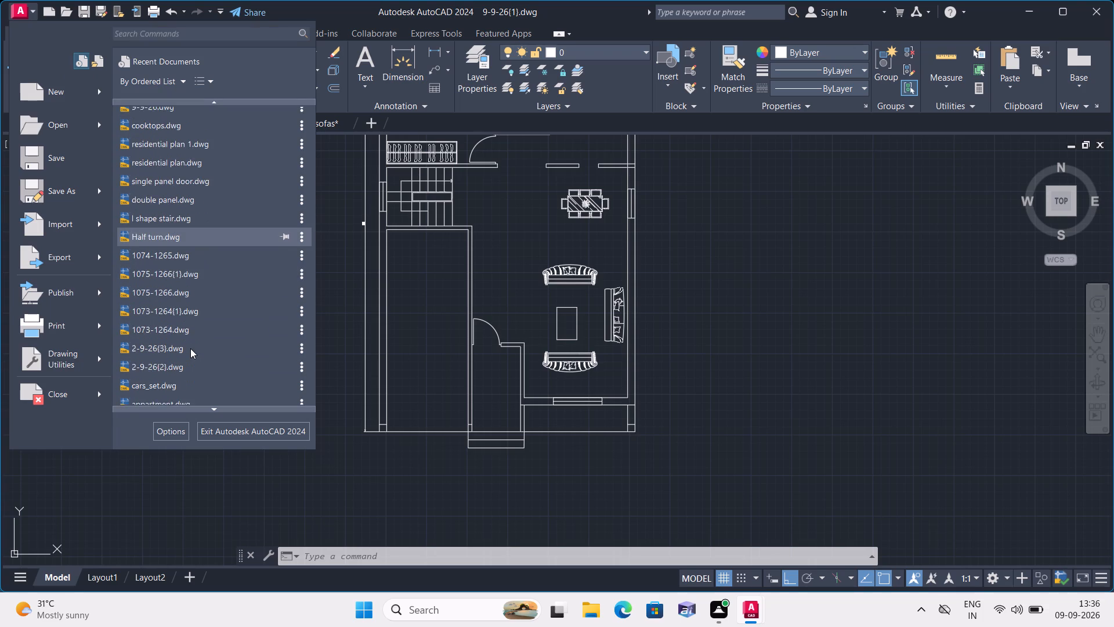
scroll(190, 348, down, 2)
click(176, 362)
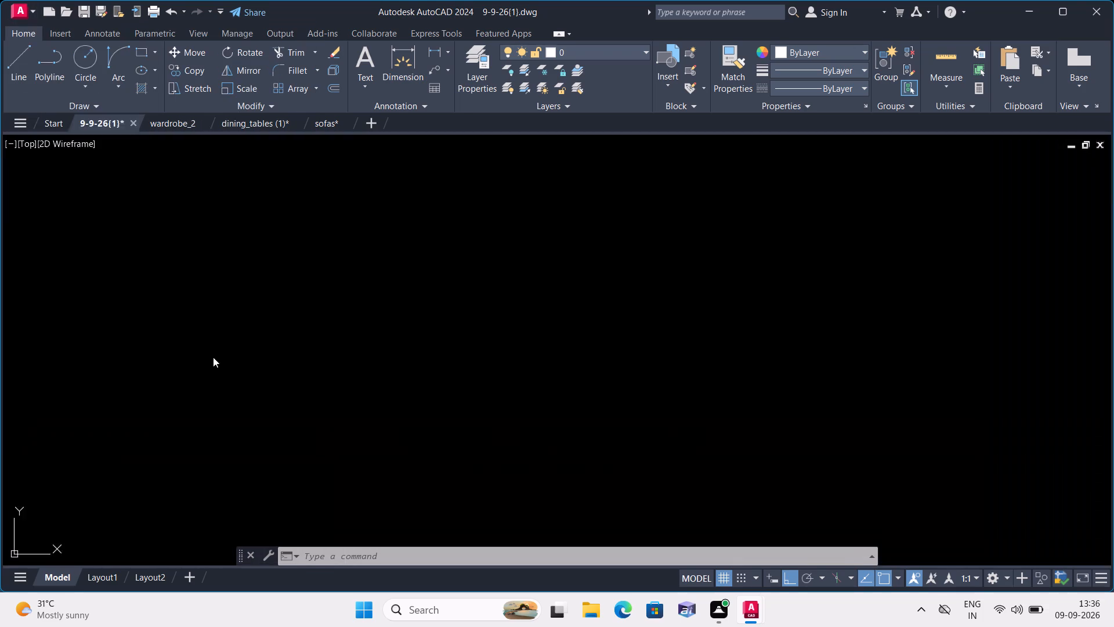
Copy the top-view car from cars_set.dwg and paste it into 9-9-26(1).dwg, east of the floor plans.
scroll(592, 364, down, 1)
middle_drag(688, 403, 619, 316)
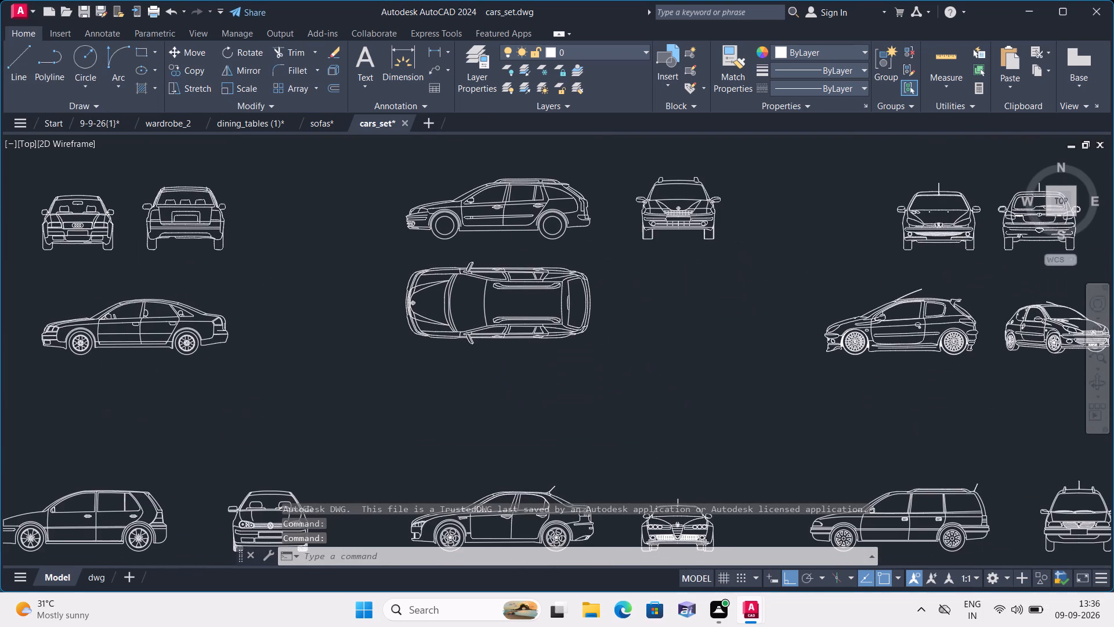
click(387, 259)
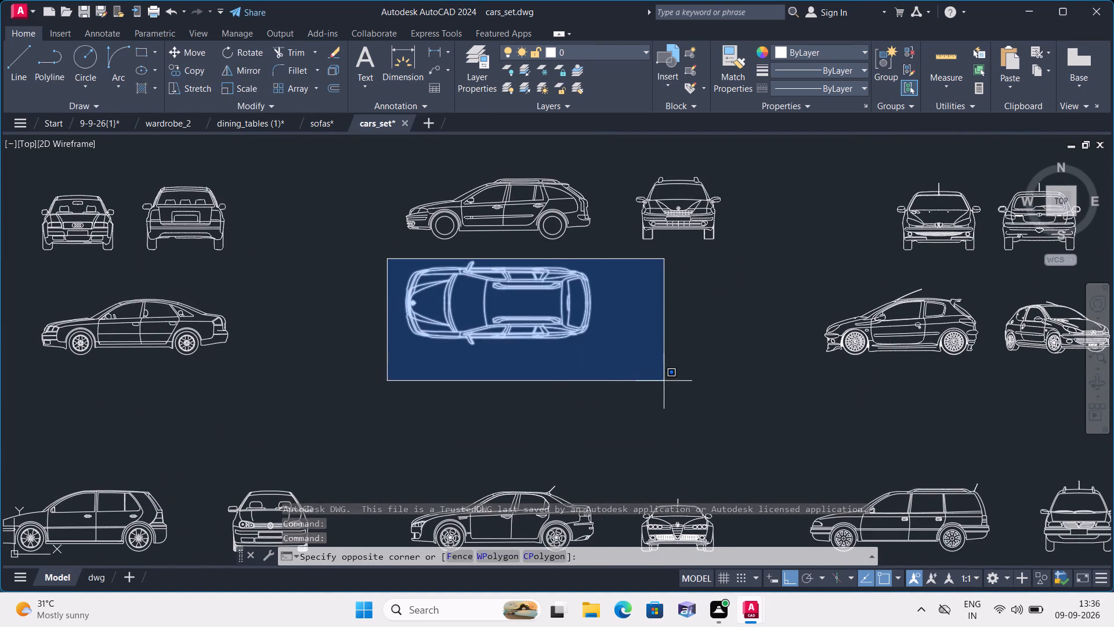
click(664, 380)
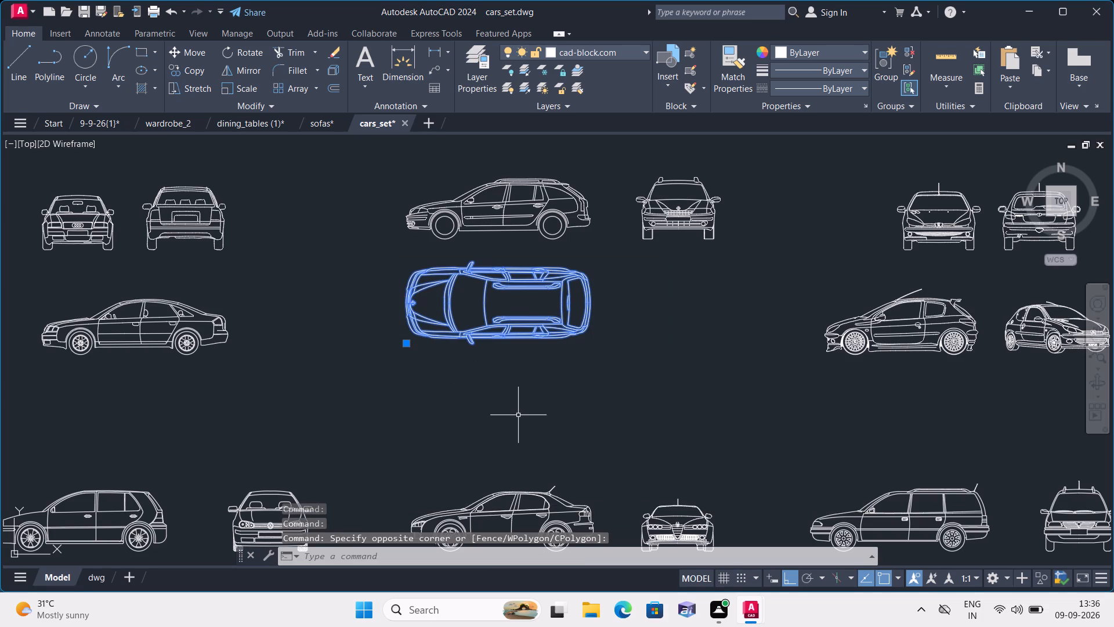
key(ctrl+c)
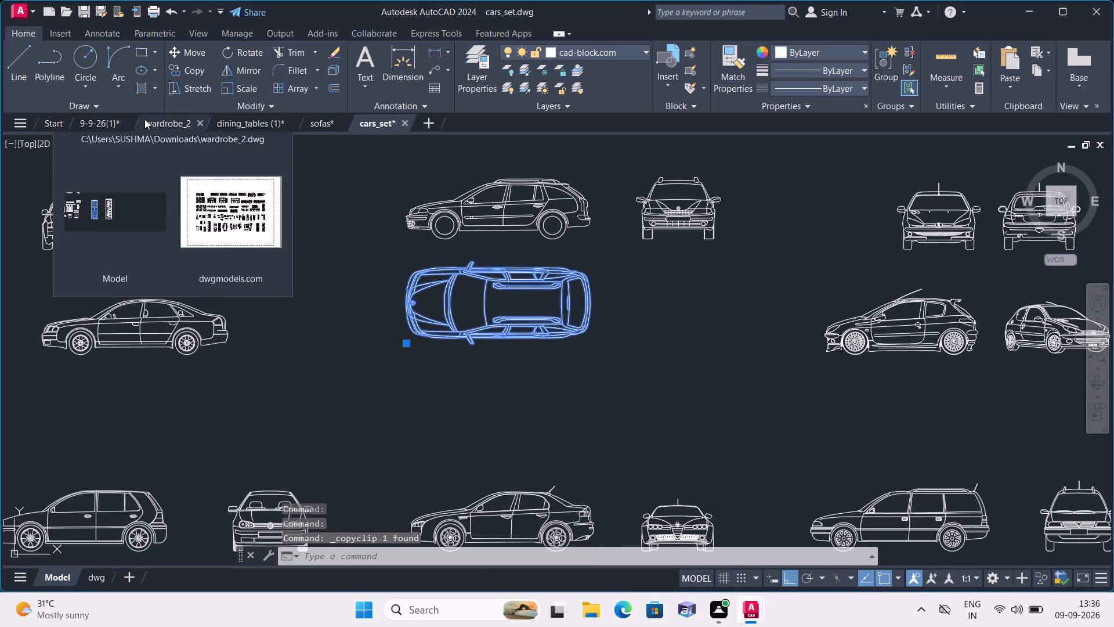
click(111, 117)
scroll(210, 194, down, 1)
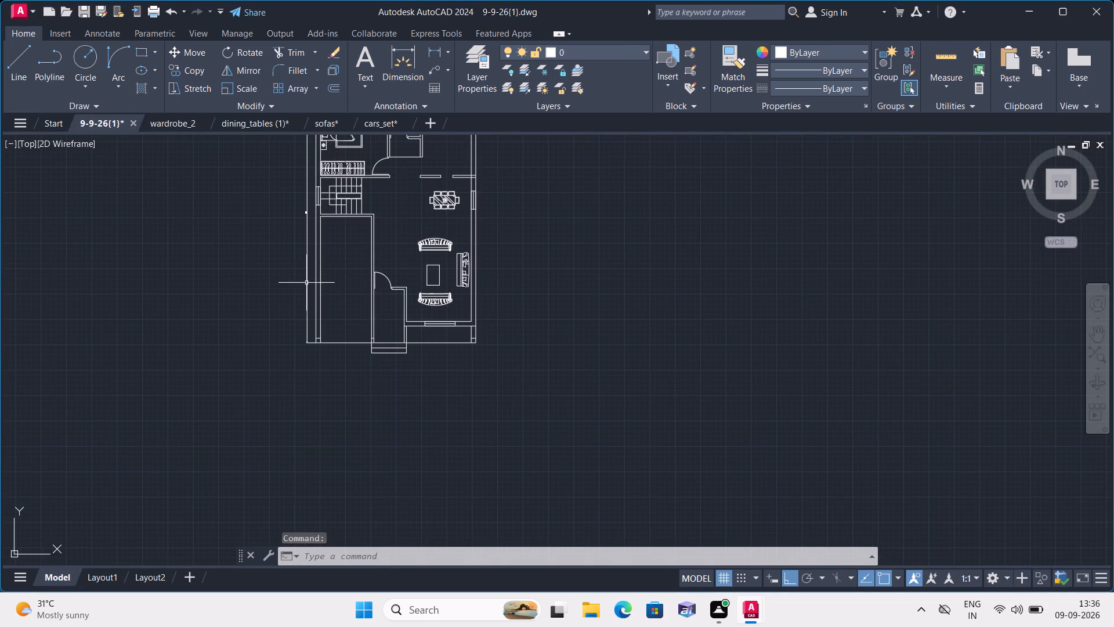
key(ctrl+v)
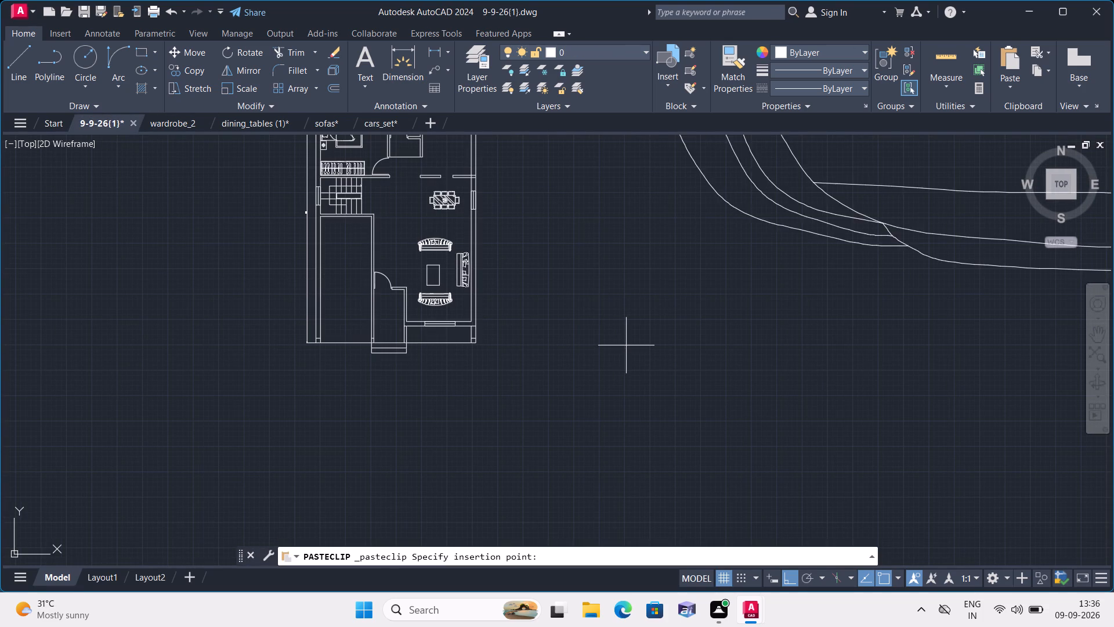
click(646, 355)
scroll(649, 357, down, 3)
middle_drag(667, 356, 220, 487)
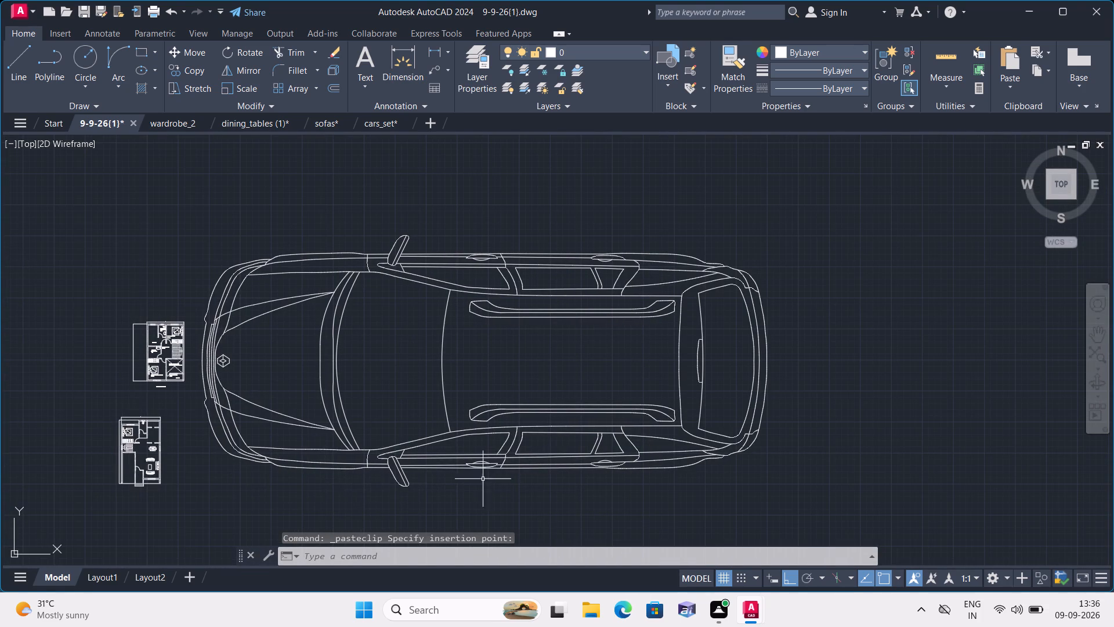
Scale the pasted car down freehand to roughly one tenth of its size, using a base point inside the car.
click(632, 472)
click(585, 404)
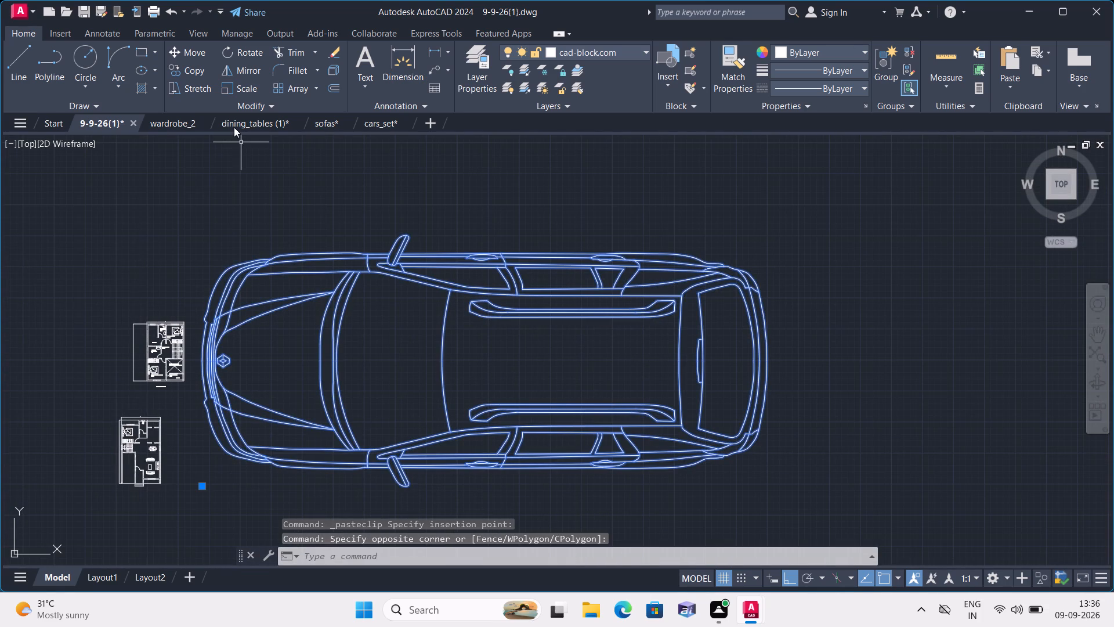
click(238, 94)
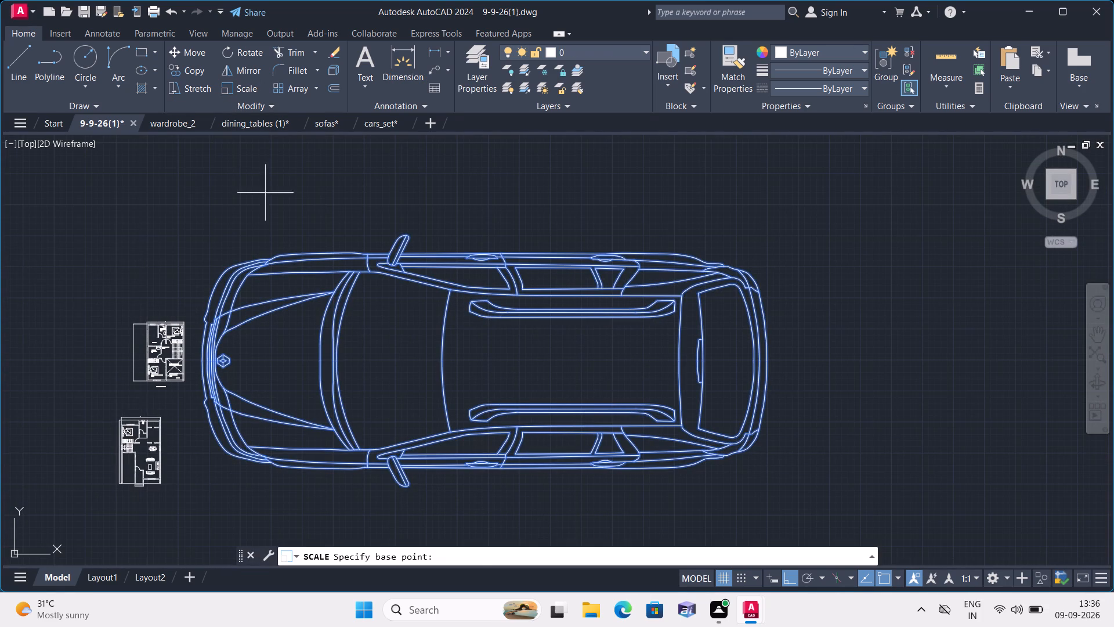
click(359, 374)
click(389, 392)
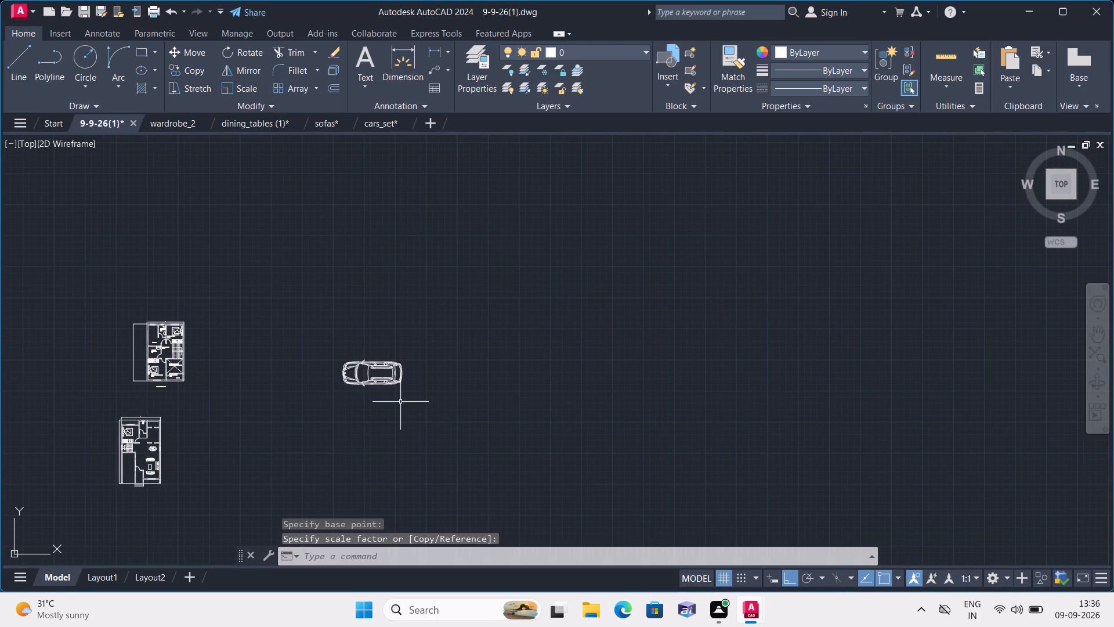
Rotate the car a quarter turn clockwise about the middle of its rear end, so its front faces north.
click(401, 402)
click(335, 362)
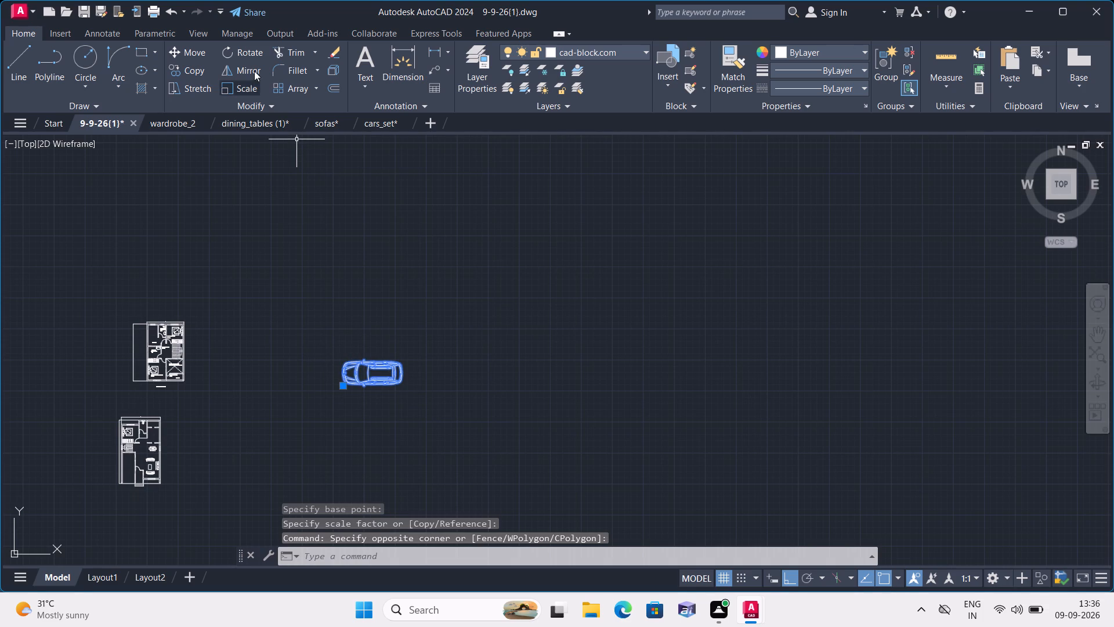
click(249, 53)
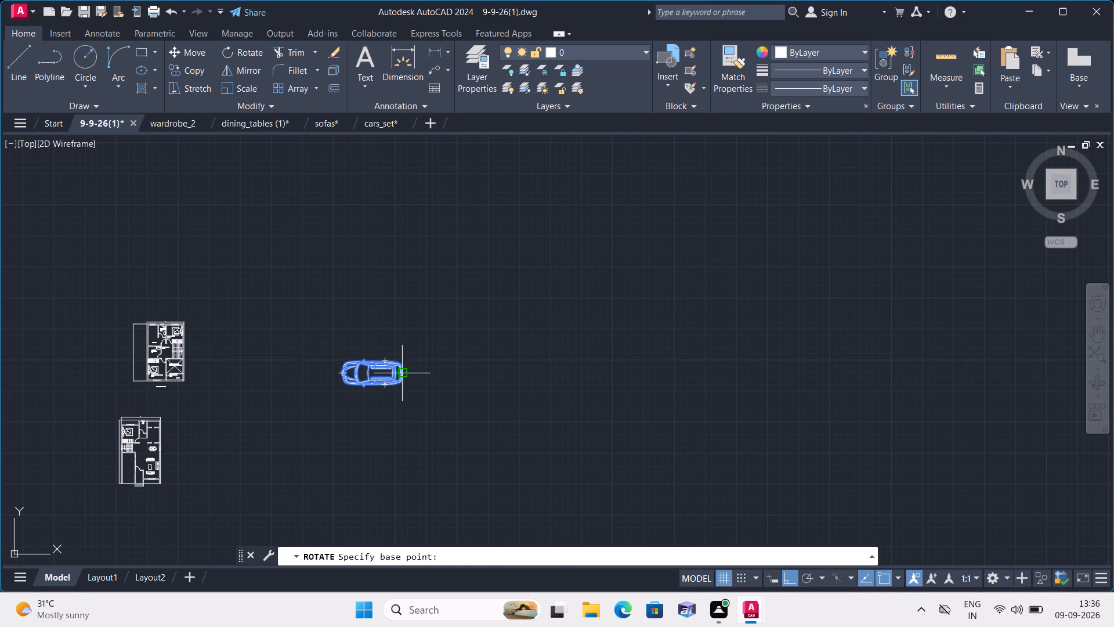
click(402, 373)
click(371, 441)
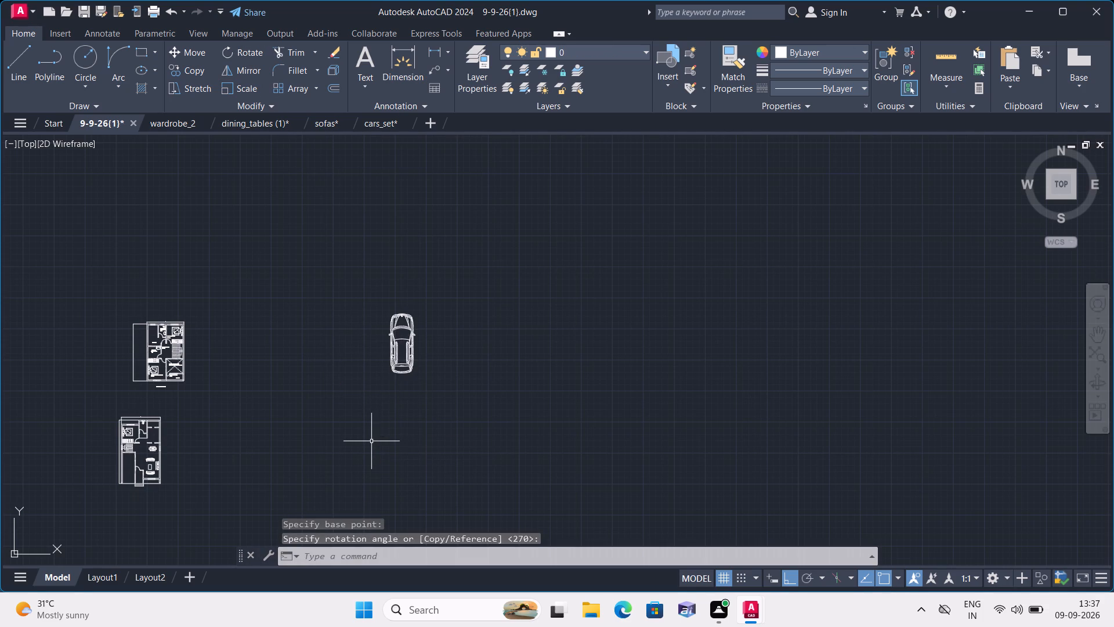
Scale the car down freehand to roughly two thirds of its size, using a base point near its middle.
click(414, 377)
click(403, 355)
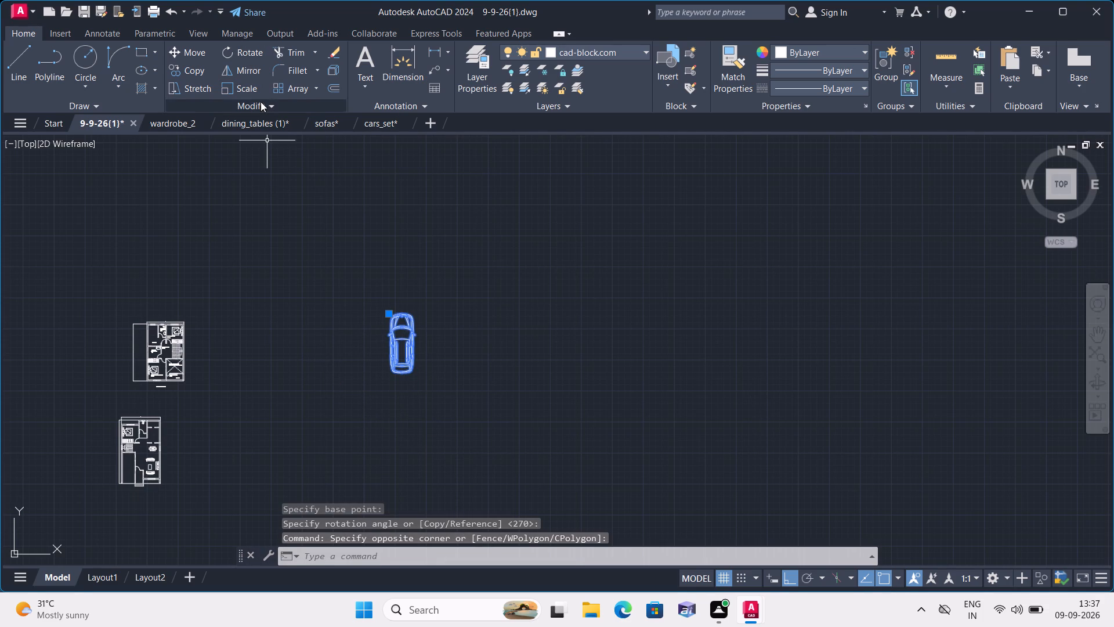
click(248, 84)
click(399, 345)
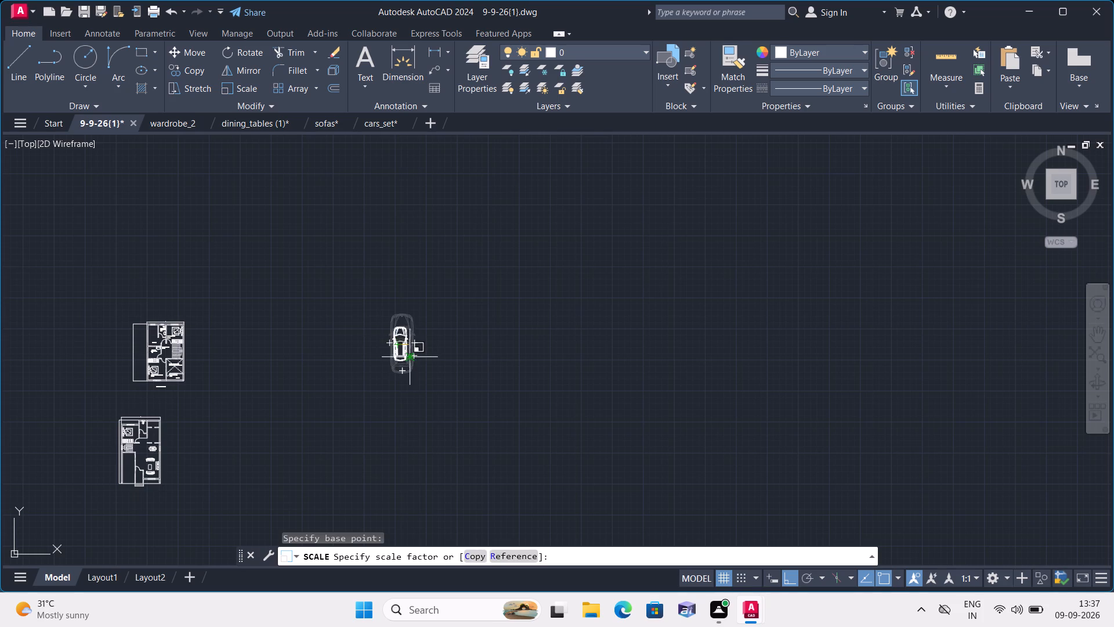
click(410, 359)
Move the car with Ortho turned off to the empty area just west of the lower floor plan.
click(401, 349)
click(409, 347)
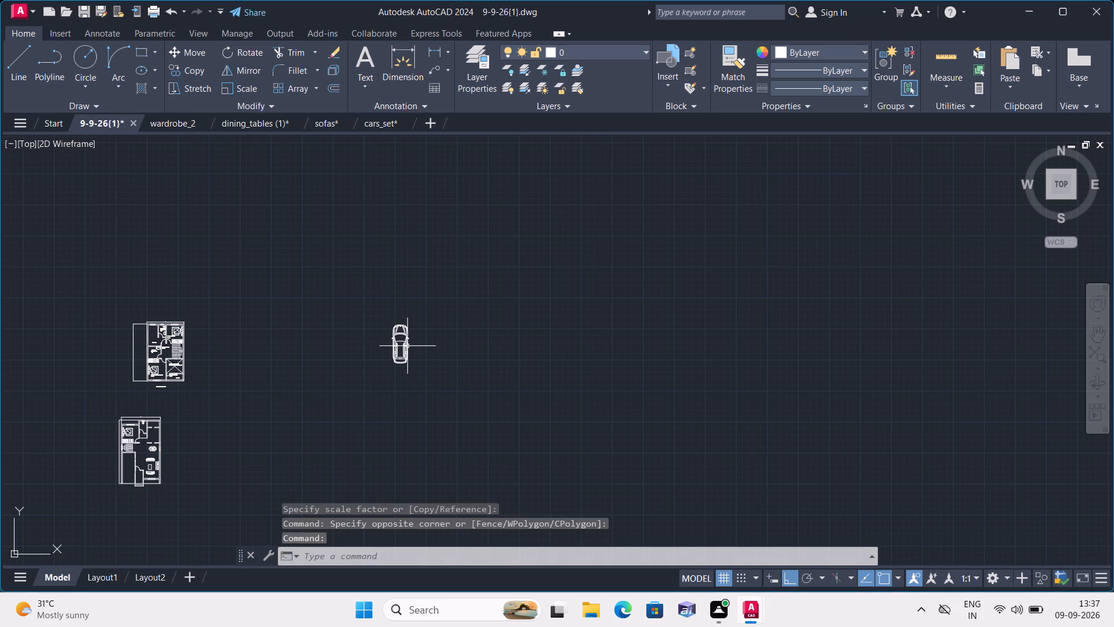
click(407, 346)
click(390, 325)
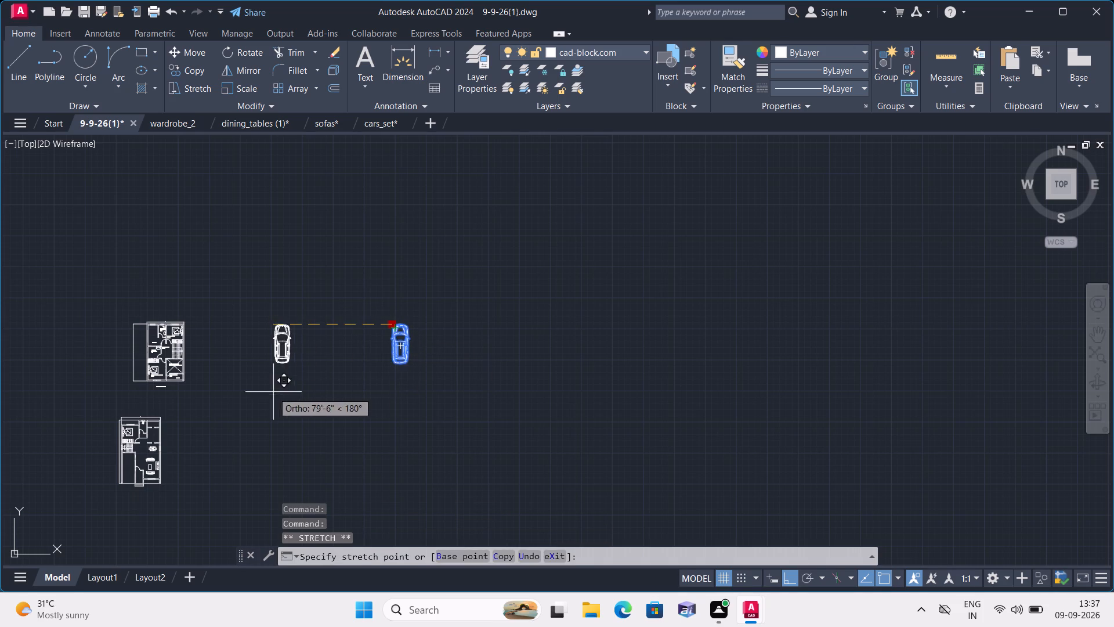
middle_drag(244, 426, 277, 365)
key(F8)
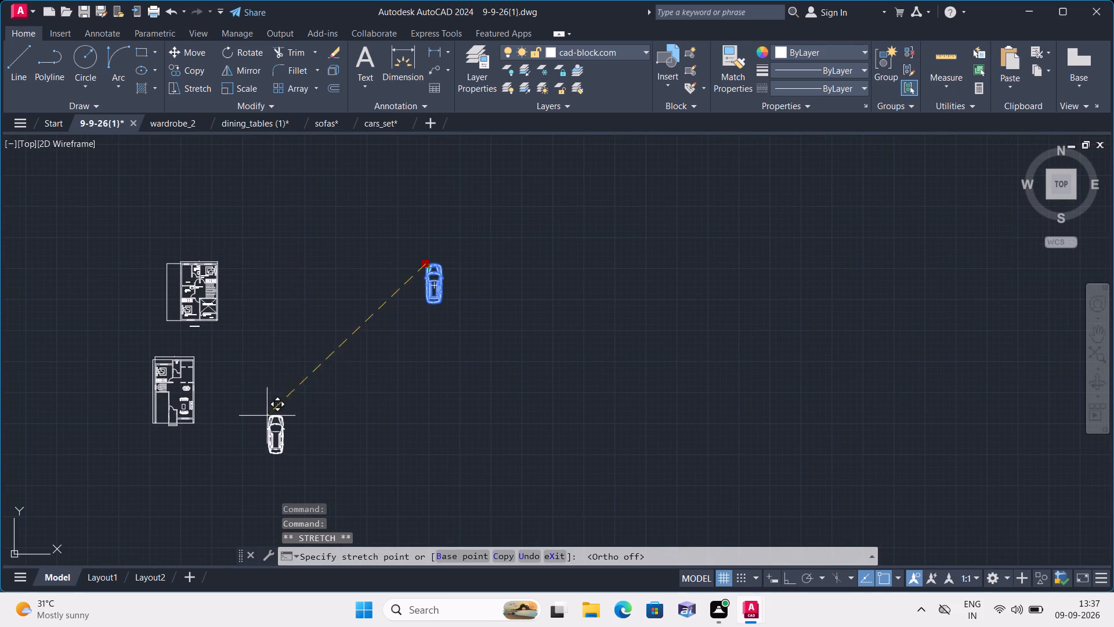
middle_drag(257, 412, 359, 273)
scroll(248, 267, up, 3)
click(142, 269)
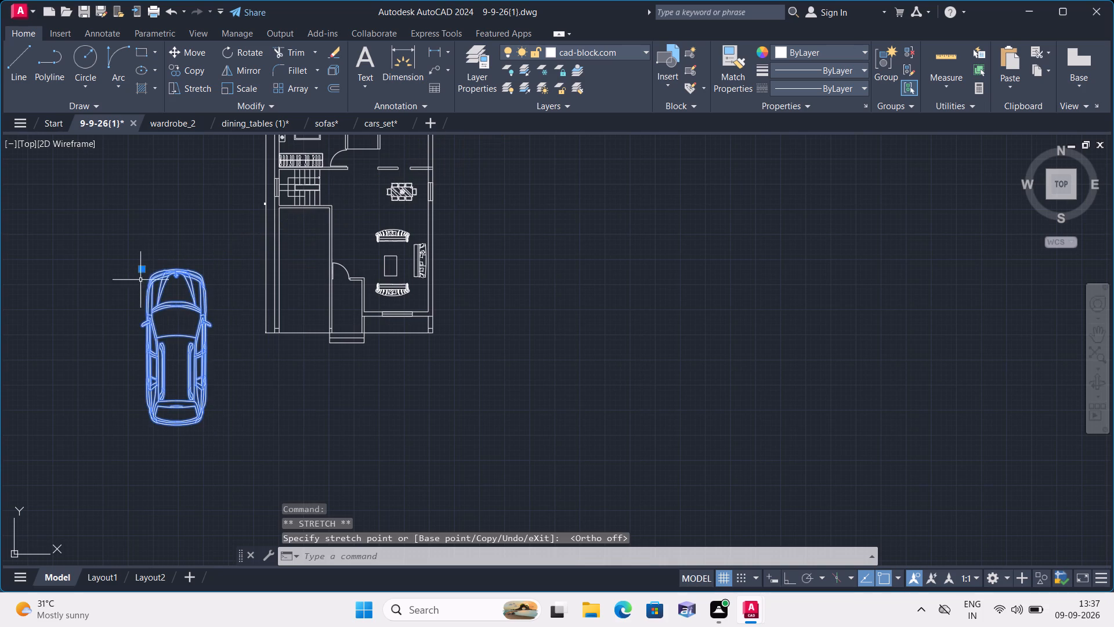
Scale the car down freehand to a little over half its size, using a base point near its windscreen.
click(247, 85)
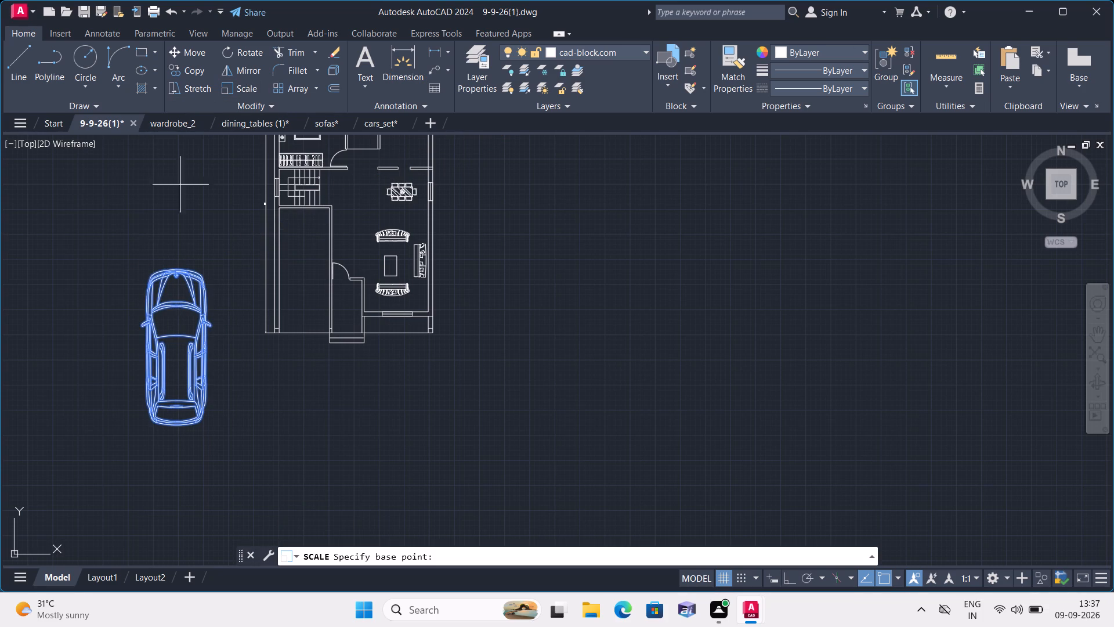
click(162, 313)
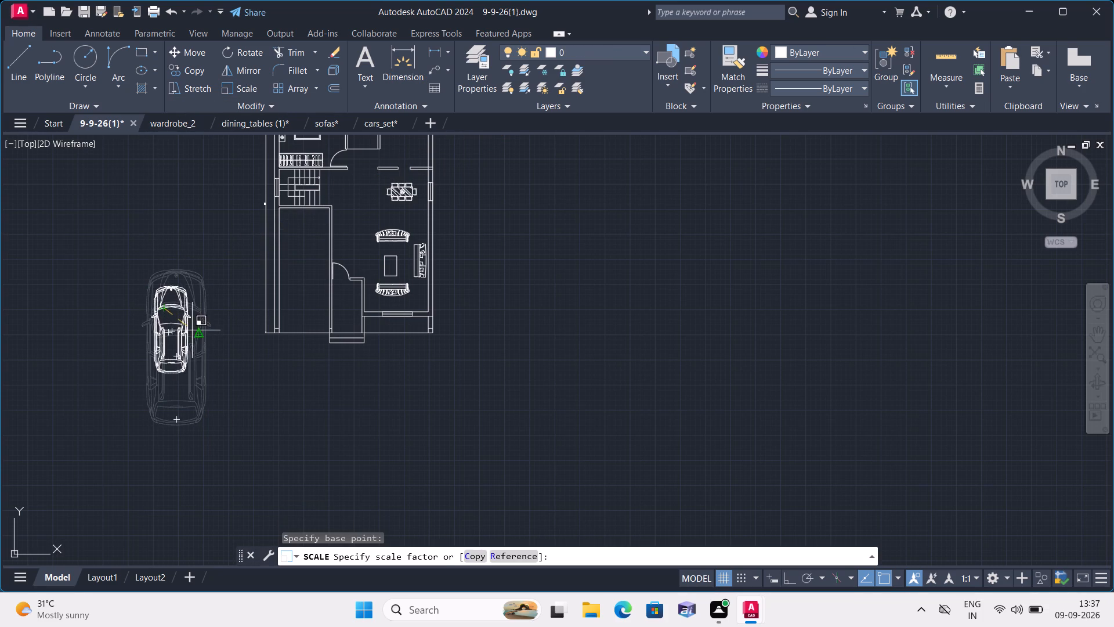
click(192, 330)
Move the car into the long empty room south of the staircase, roughly centred between its side walls.
click(178, 339)
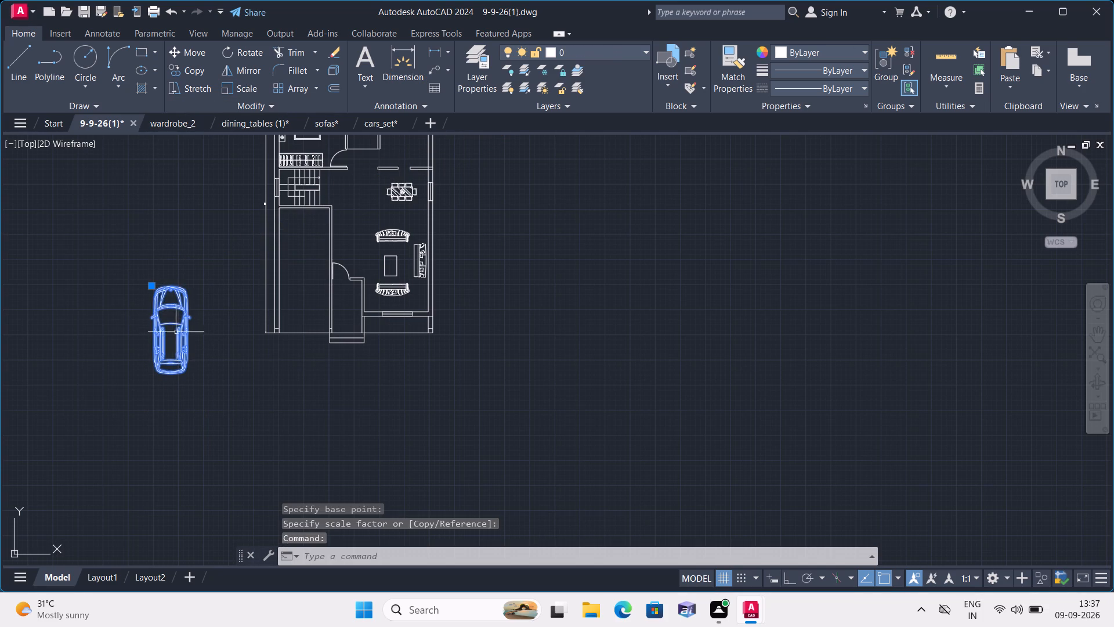
click(152, 287)
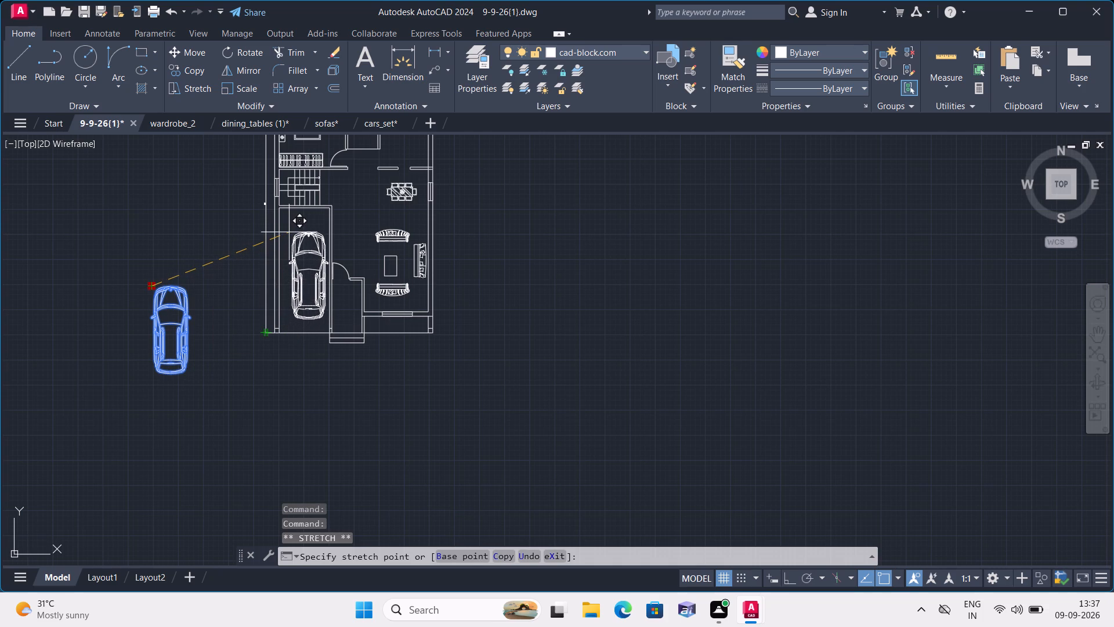
click(284, 237)
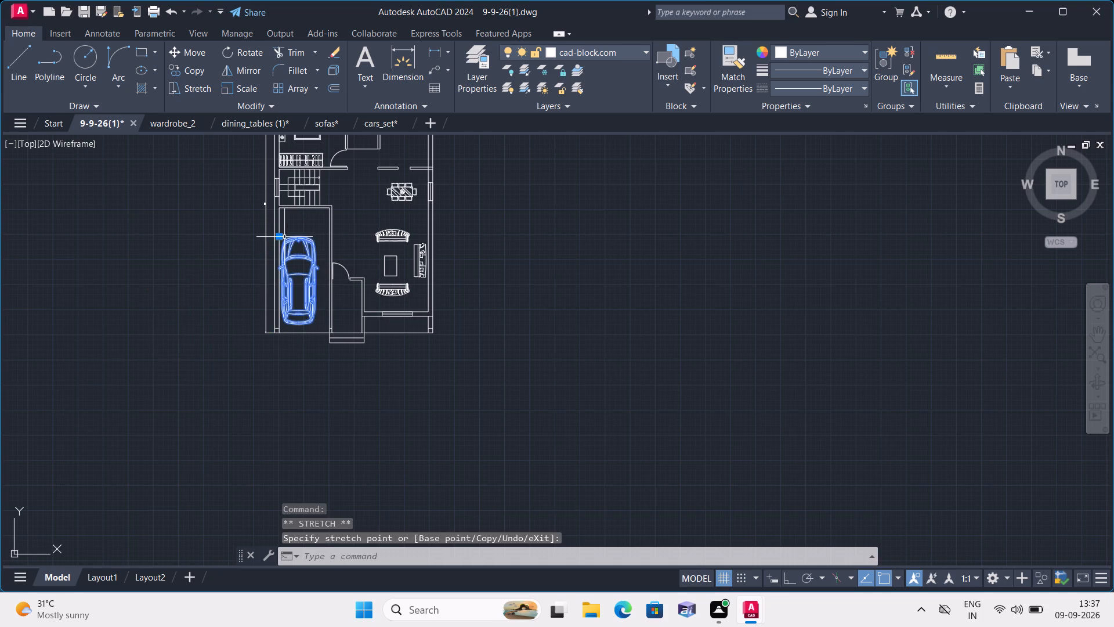
scroll(298, 250, up, 3)
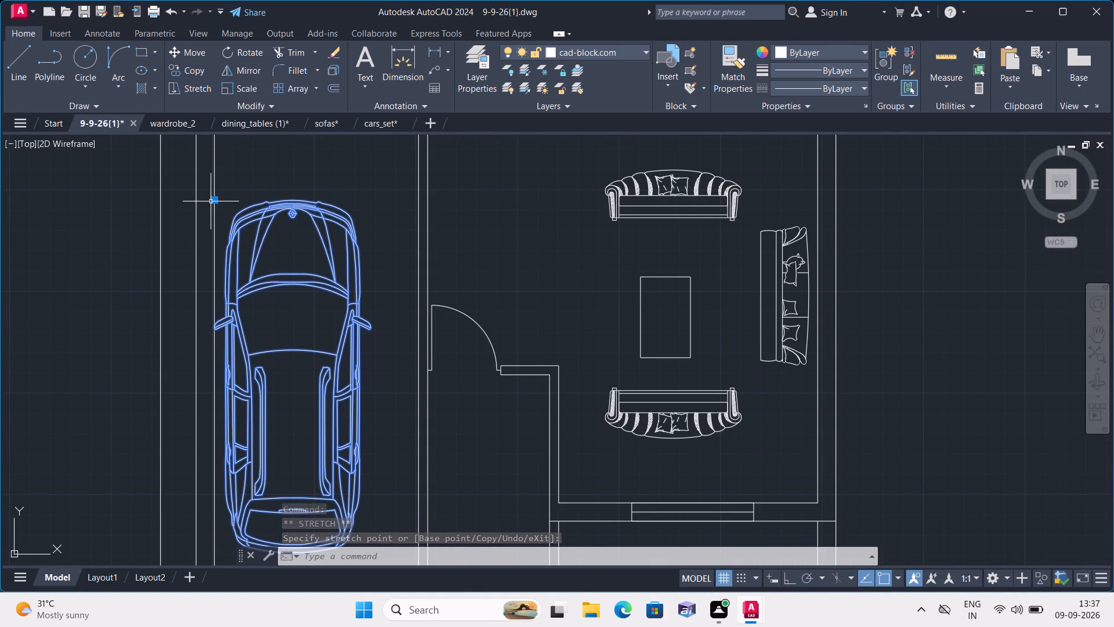
click(212, 203)
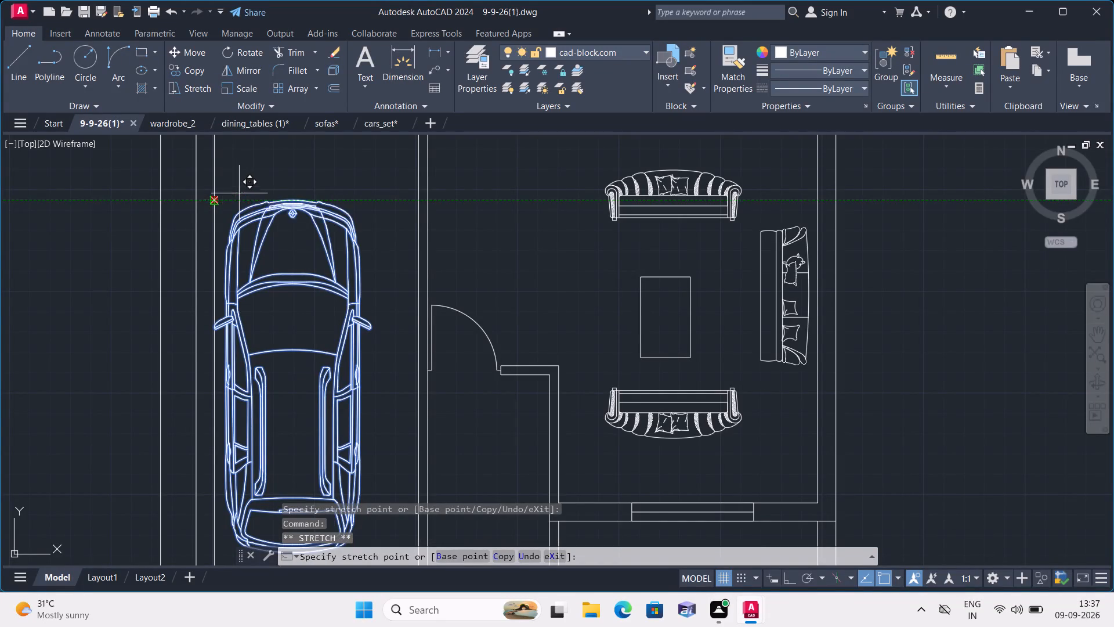
click(253, 175)
scroll(279, 242, down, 1)
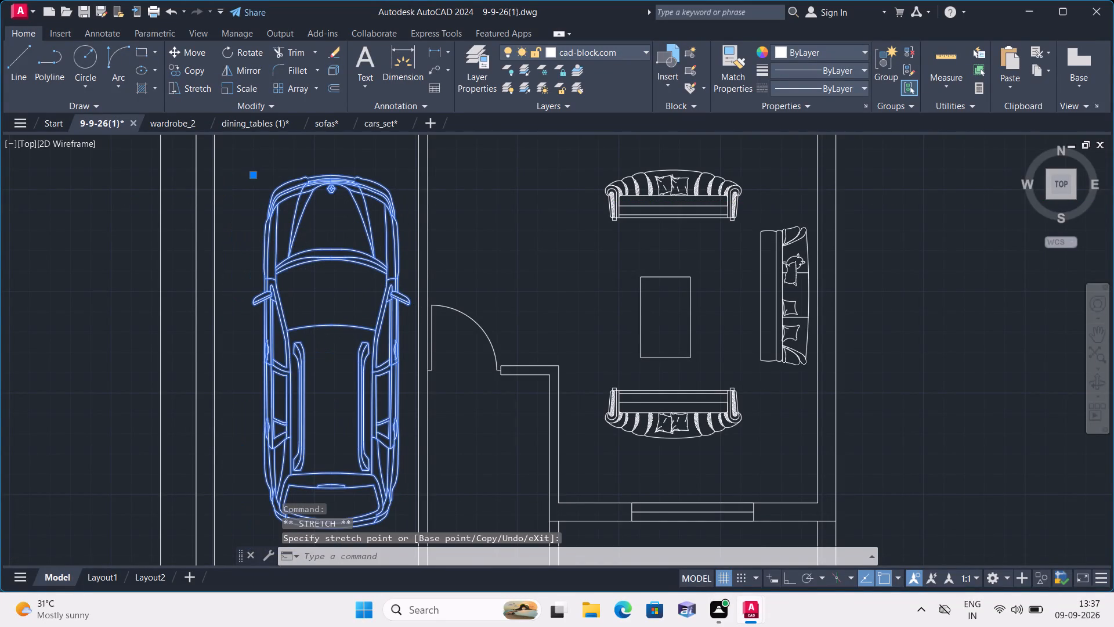
key(Escape)
Examine the furnished lower floor plan from the parked car up to the bedroom and bathroom.
scroll(279, 242, down, 1)
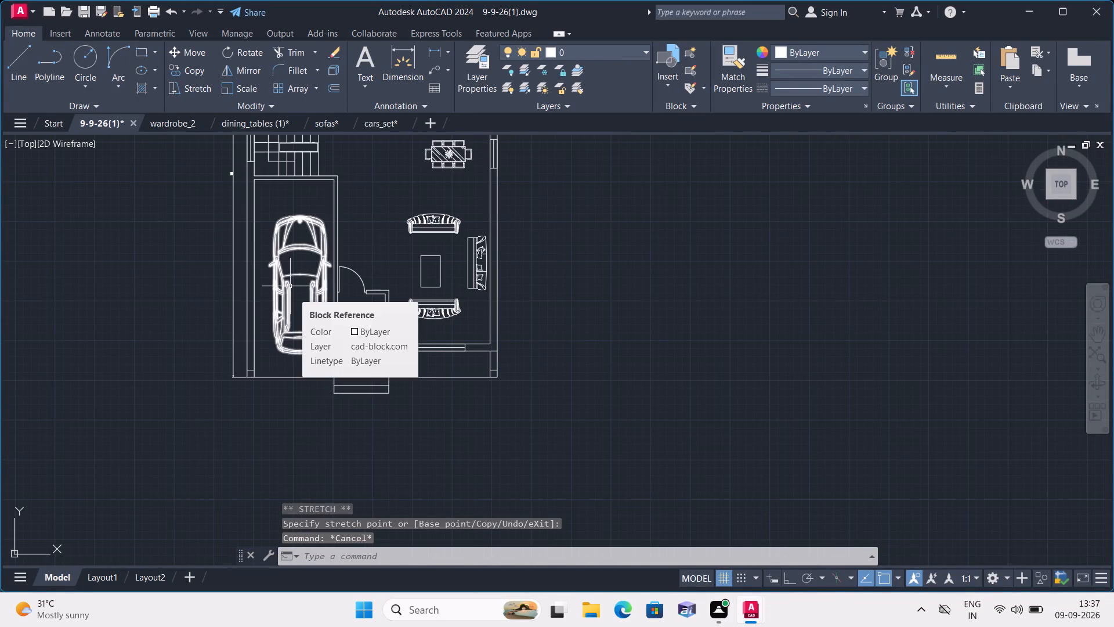
scroll(290, 286, down, 1)
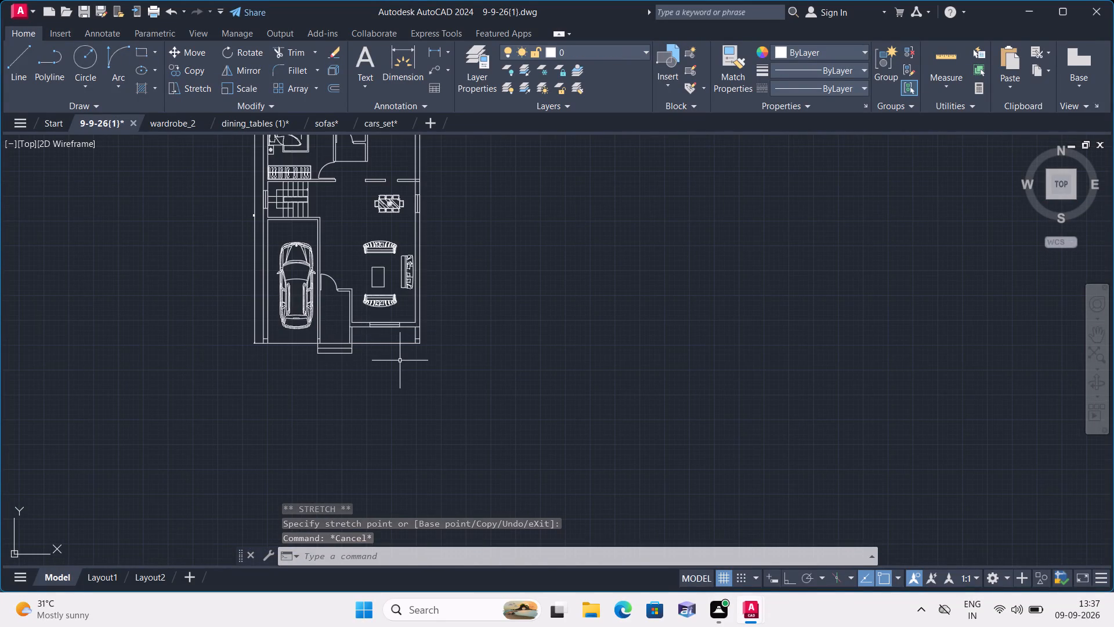
scroll(400, 359, up, 1)
scroll(267, 261, down, 1)
middle_drag(223, 227, 261, 352)
scroll(232, 284, up, 3)
scroll(293, 358, down, 2)
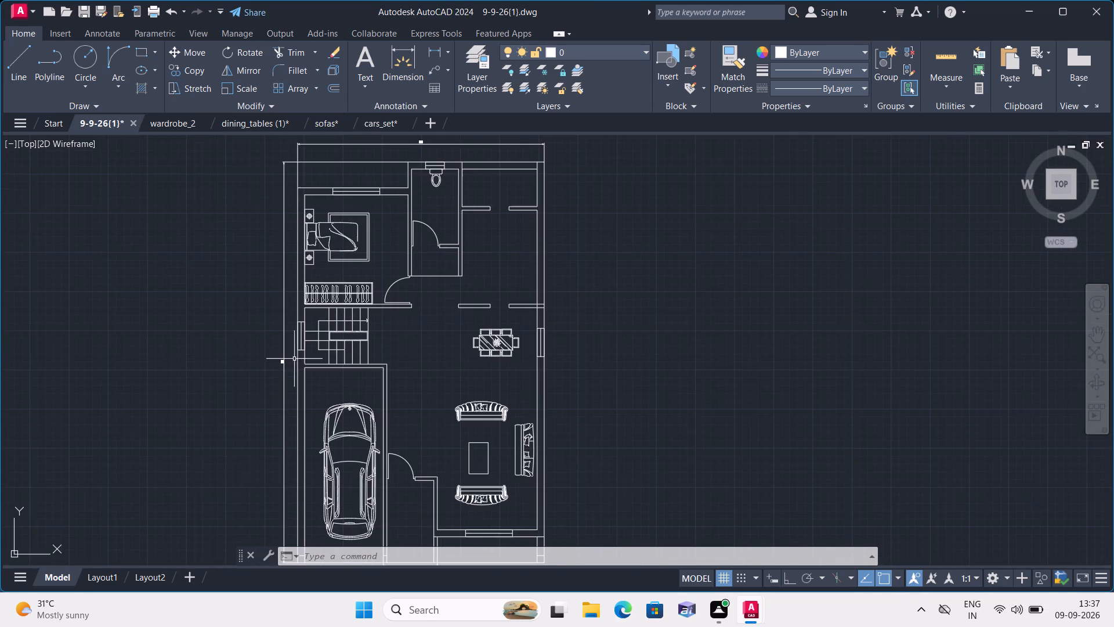
Examine the upper rooms of the furnished lower floor plan and the labelled first floor plan north of it.
middle_drag(410, 190, 350, 305)
scroll(360, 256, up, 2)
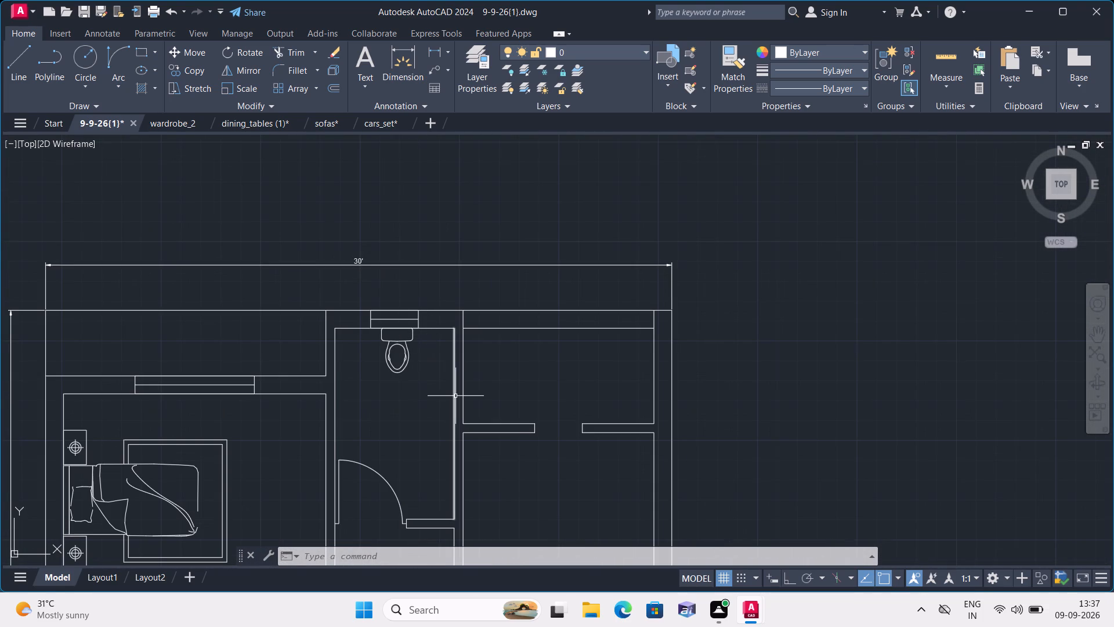
middle_drag(446, 394, 416, 331)
scroll(416, 311, down, 1)
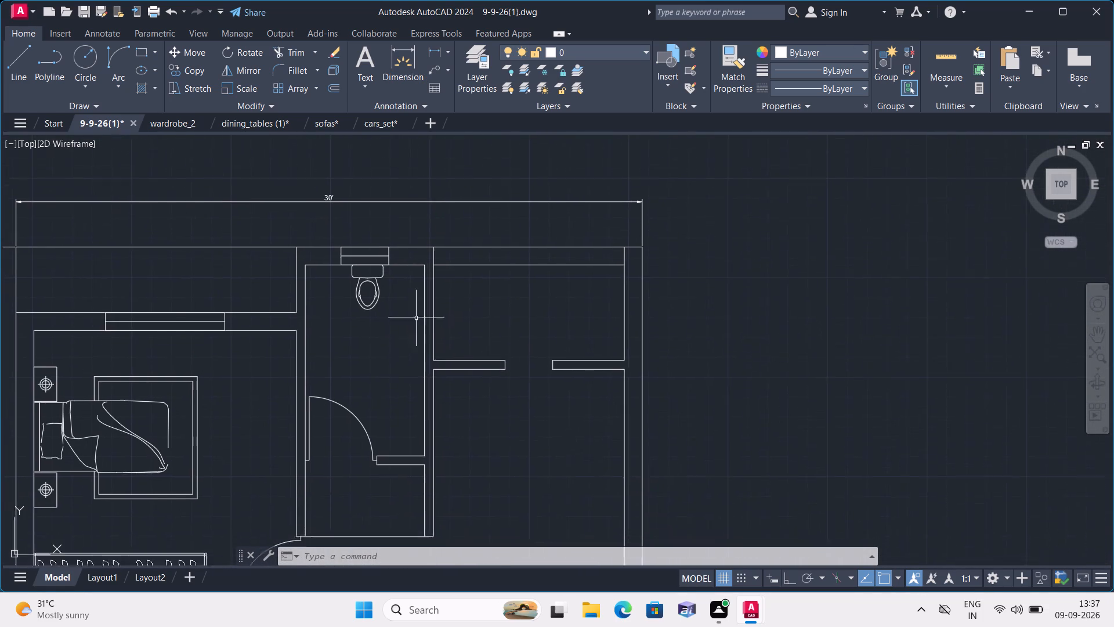
scroll(416, 302, down, 1)
scroll(643, 412, down, 1)
middle_drag(559, 376, 436, 328)
scroll(436, 328, down, 1)
scroll(453, 372, up, 1)
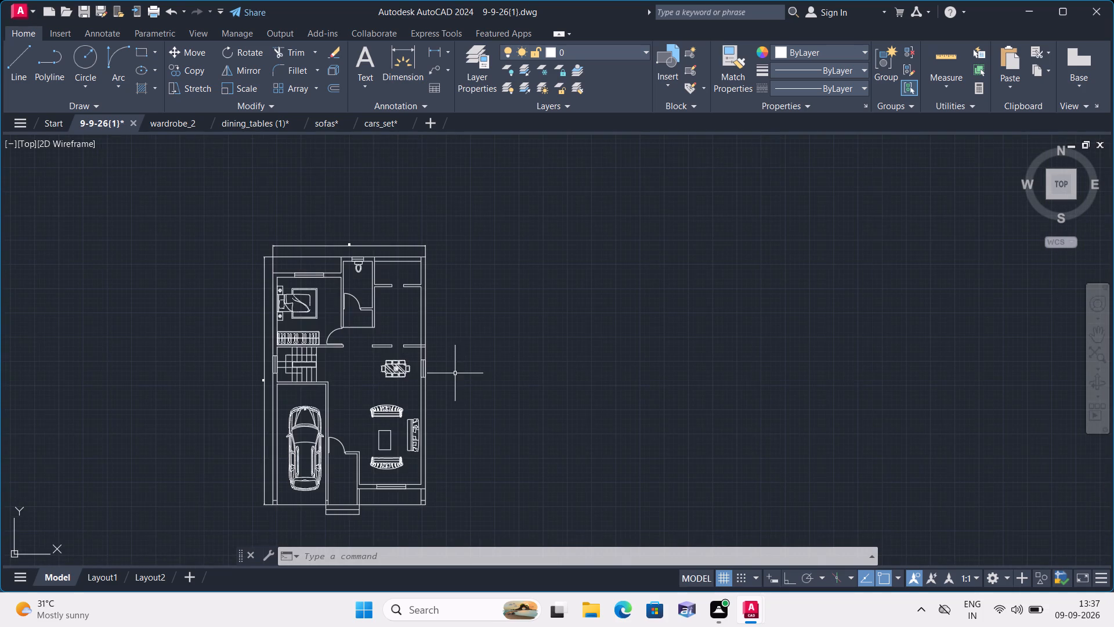
middle_drag(447, 325, 457, 378)
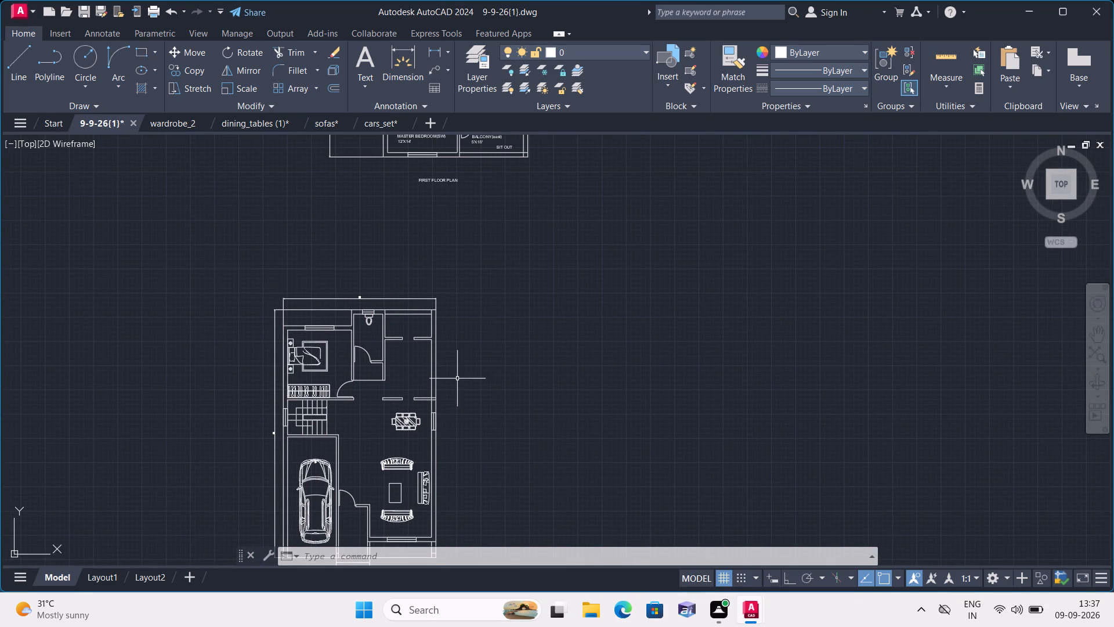
middle_drag(457, 379, 479, 579)
scroll(491, 596, down, 2)
scroll(457, 226, up, 2)
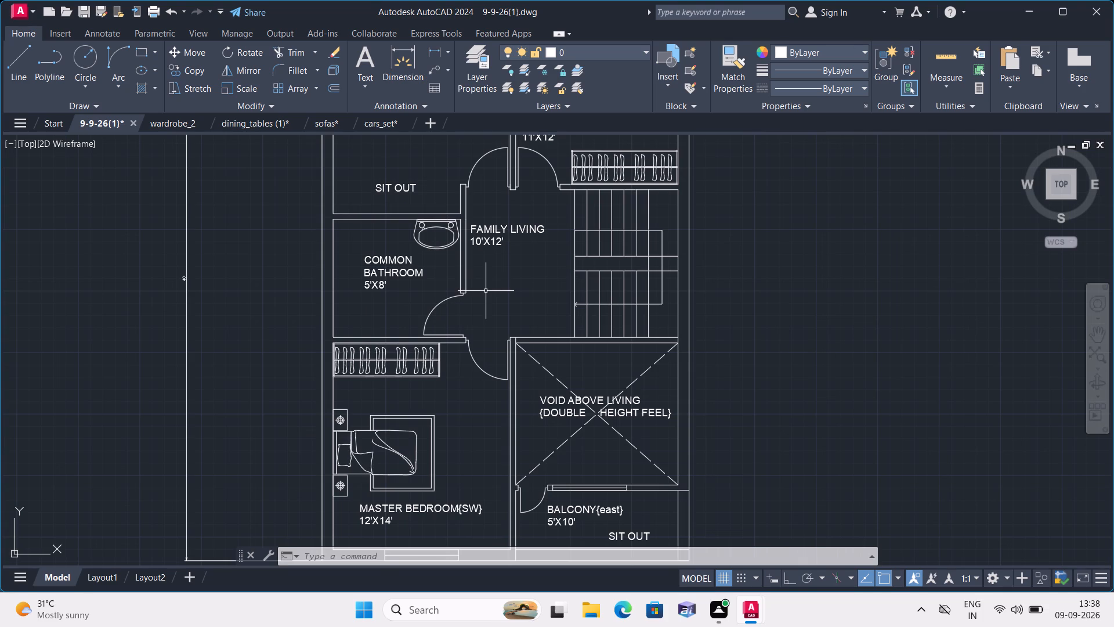
scroll(533, 343, down, 1)
middle_drag(533, 340, 493, 343)
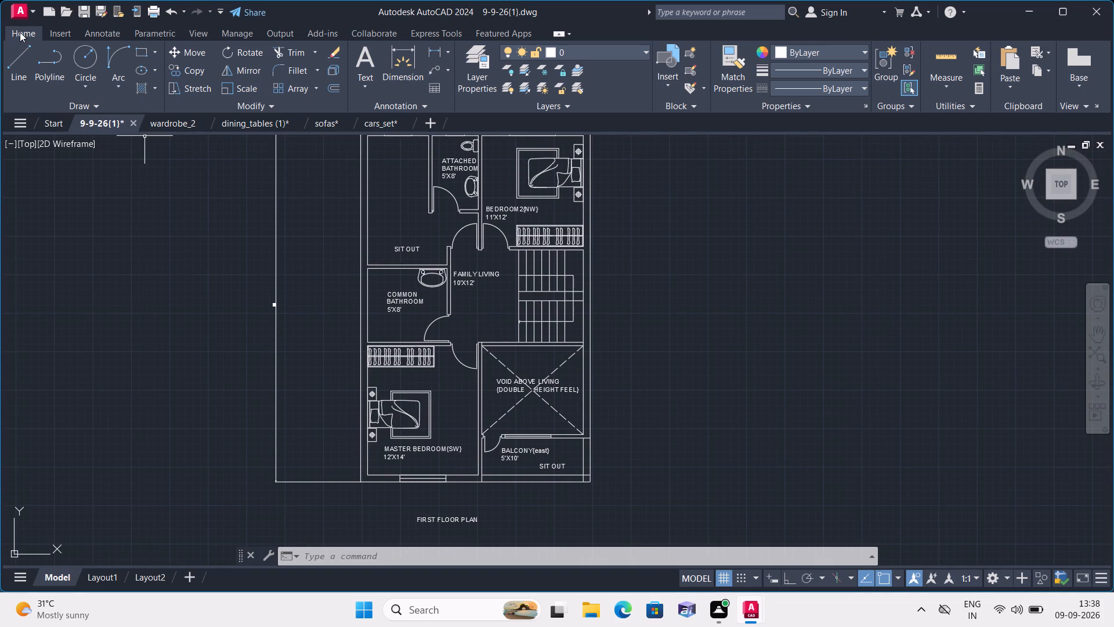
Open the recent drawing sinks.dwg.
click(17, 13)
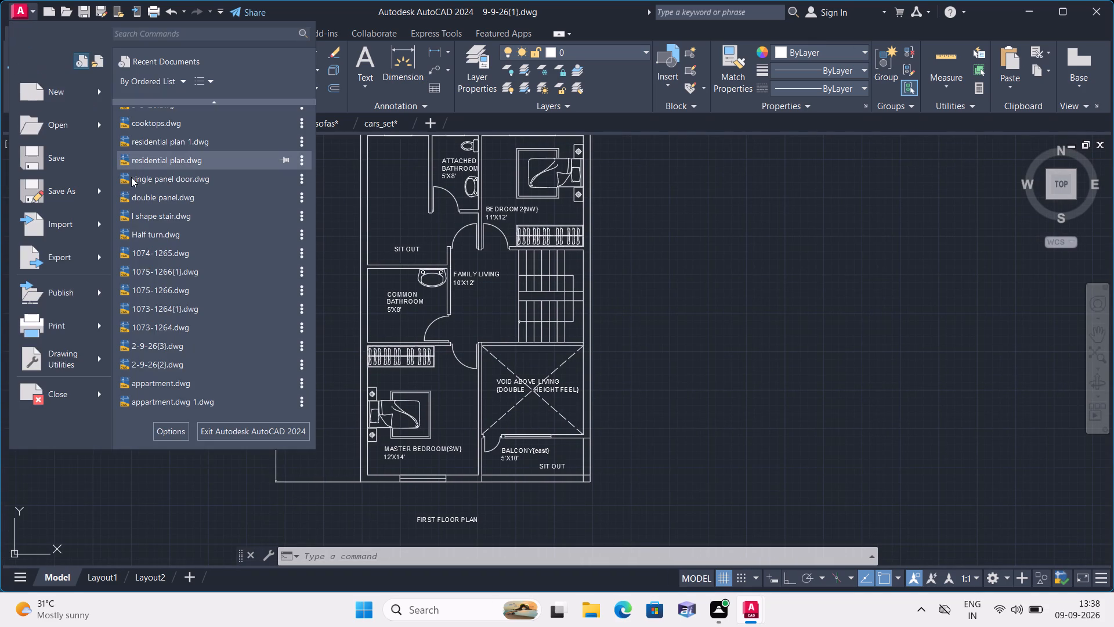
scroll(181, 242, down, 1)
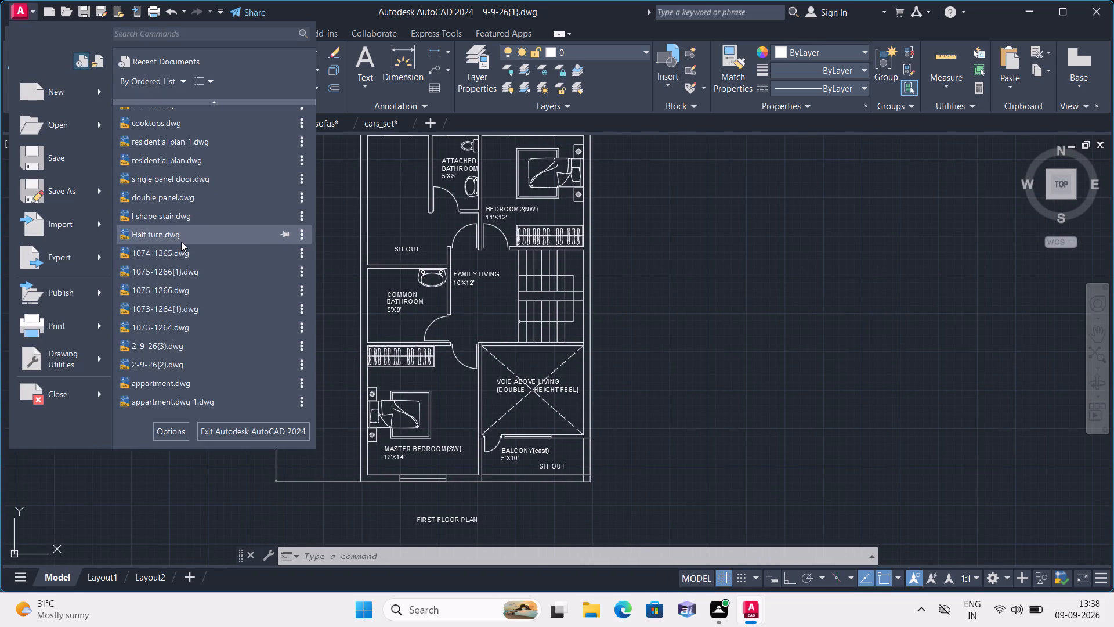
scroll(178, 367, down, 1)
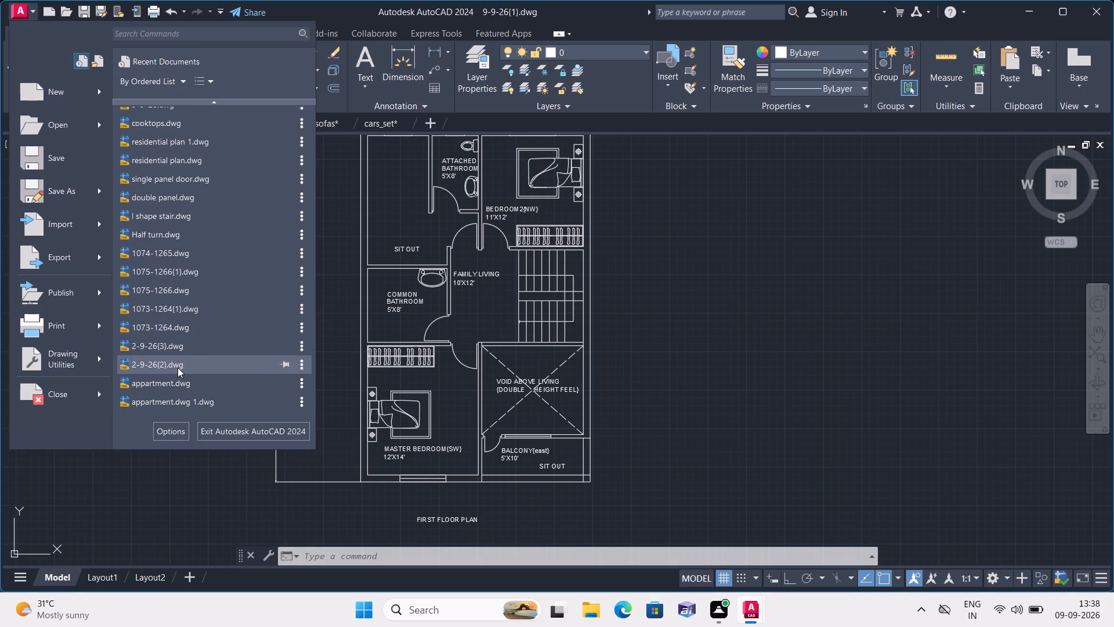
scroll(180, 380, down, 1)
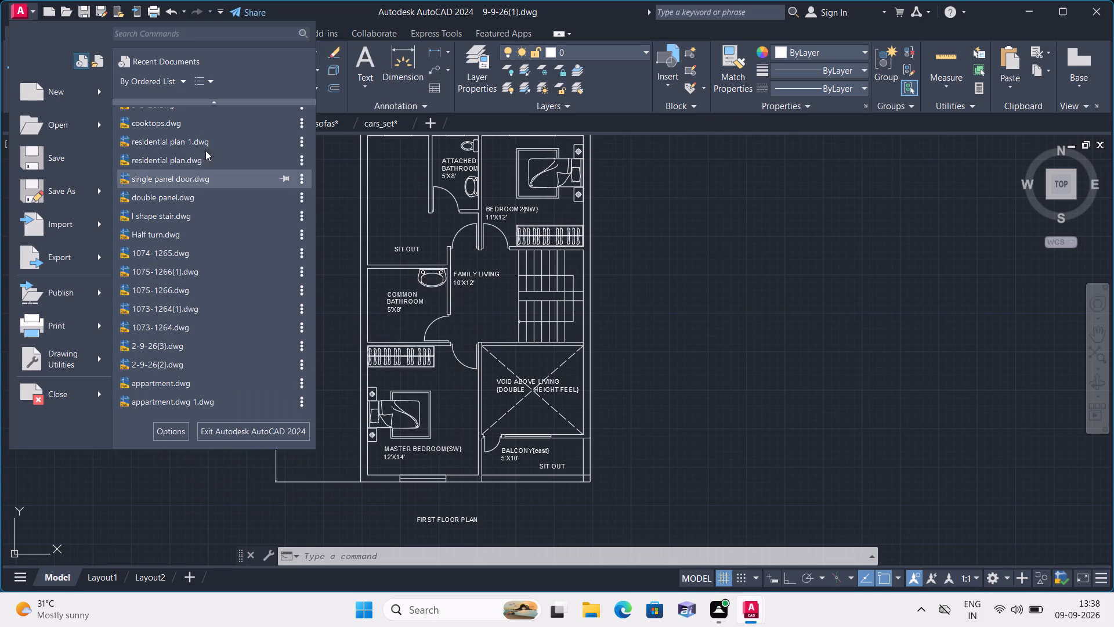
scroll(211, 192, up, 3)
scroll(165, 178, up, 2)
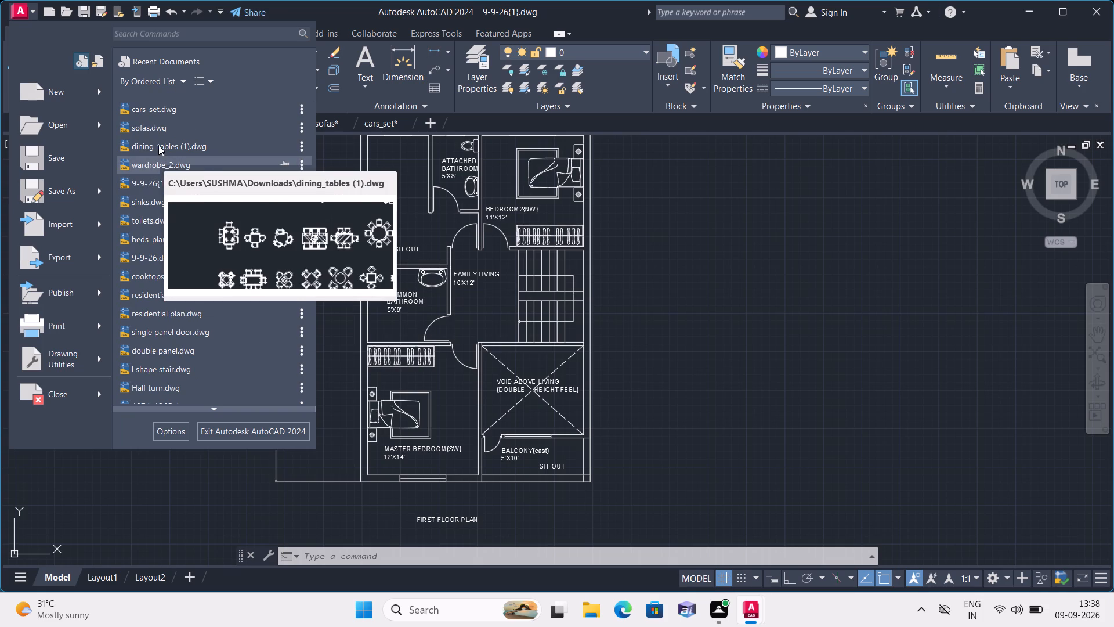
click(148, 206)
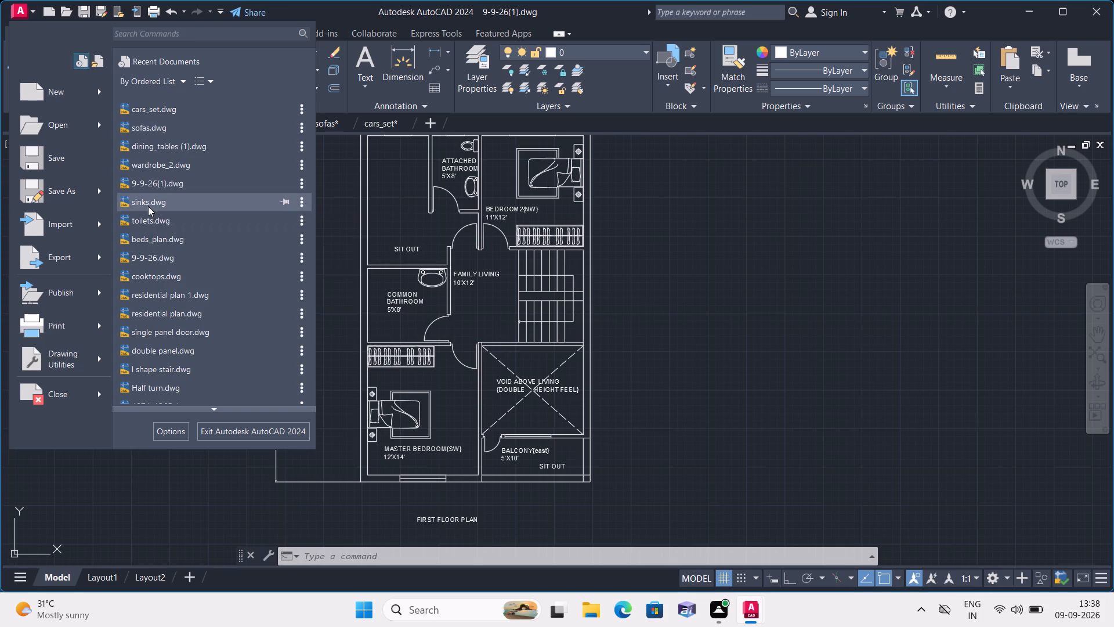
Copy the small rounded-square sink with two round taps, third in the fourth row of sinks, to the clipboard.
scroll(394, 297, down, 1)
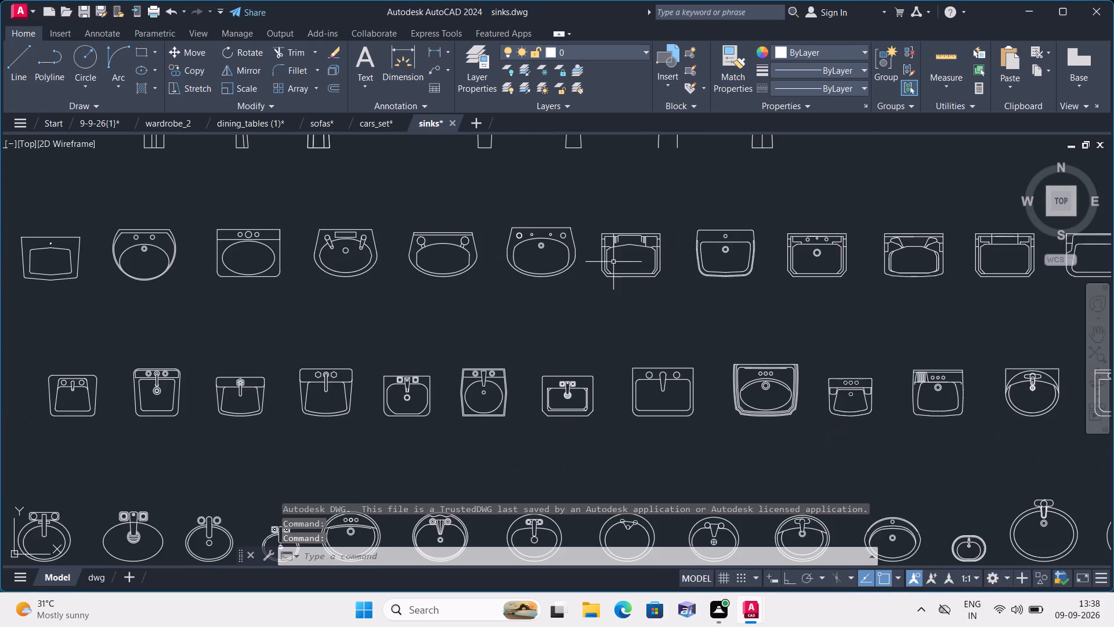
scroll(646, 262, down, 1)
middle_drag(620, 286, 408, 325)
scroll(469, 323, down, 1)
middle_drag(438, 319, 523, 307)
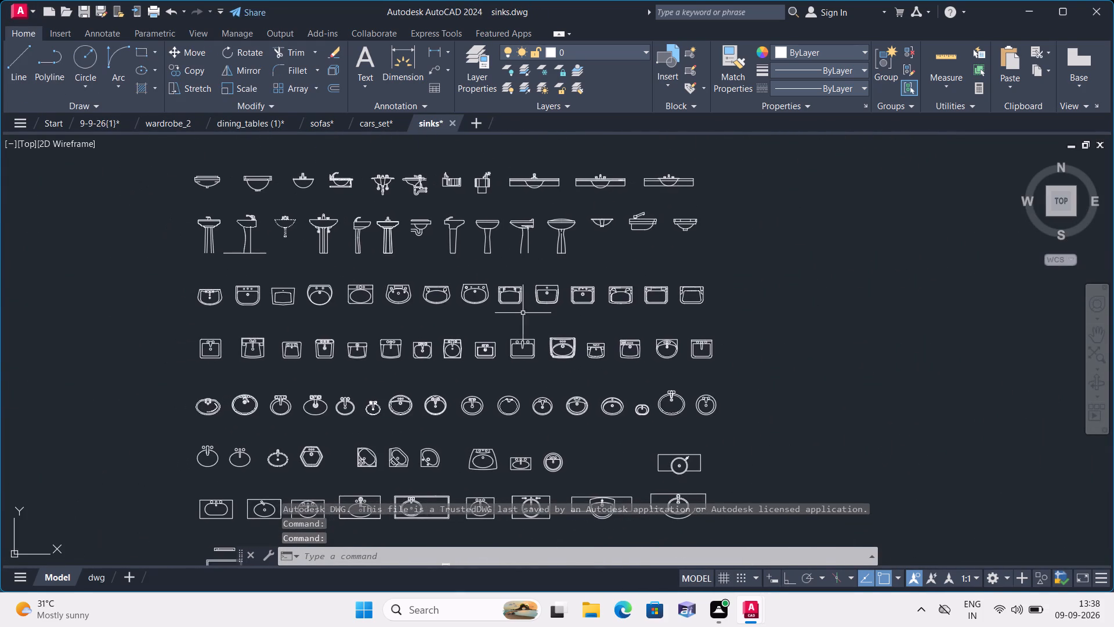
scroll(423, 300, up, 2)
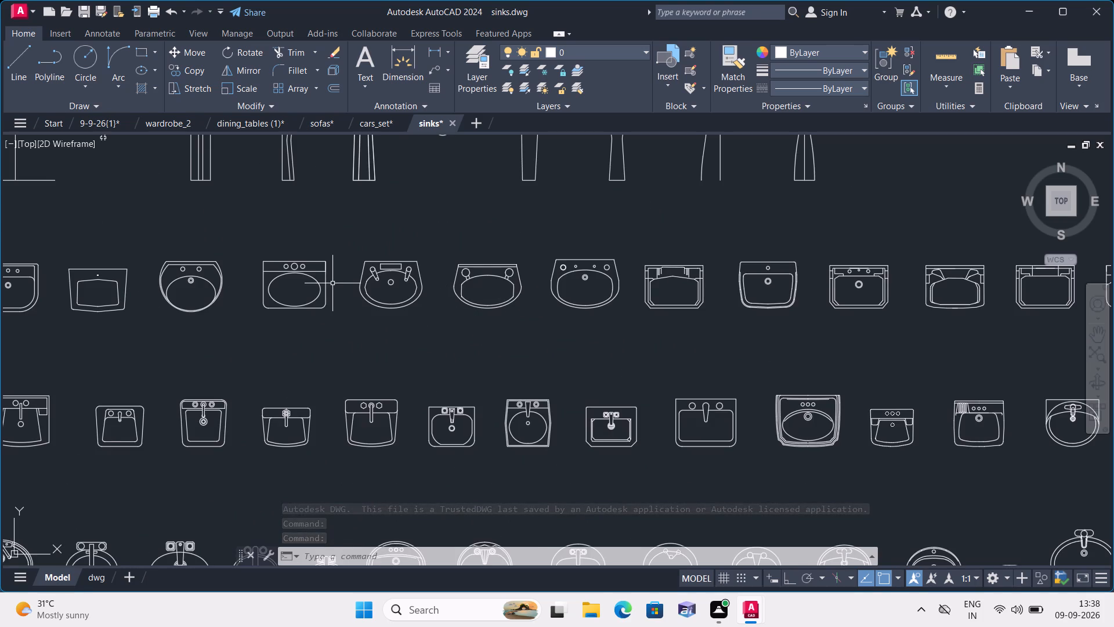
scroll(332, 283, down, 2)
scroll(282, 293, down, 1)
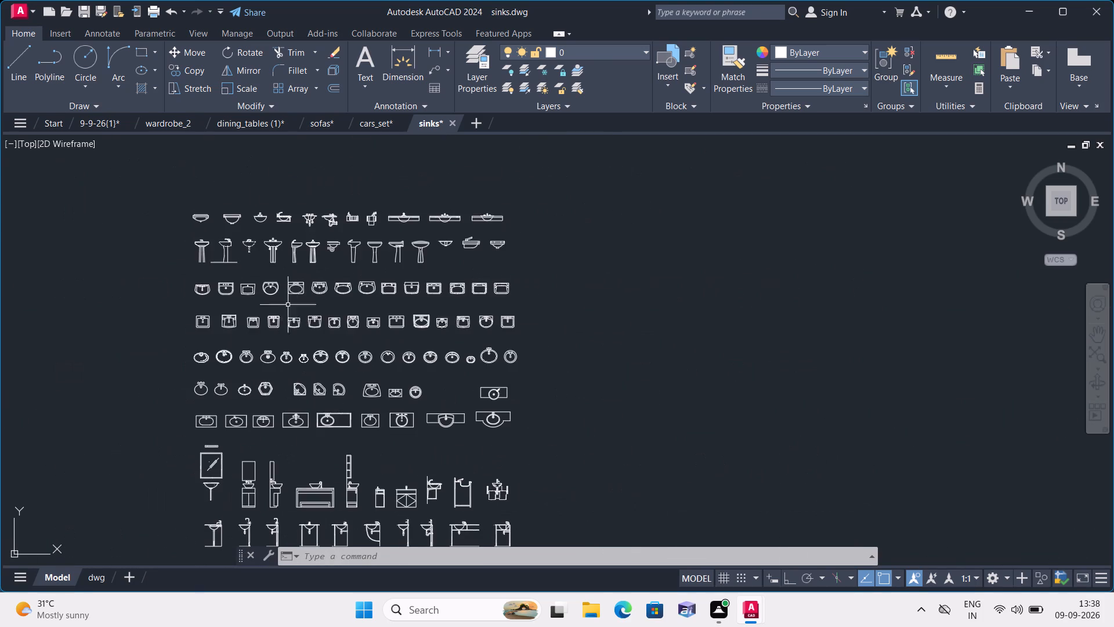
middle_drag(299, 333, 381, 254)
scroll(371, 237, up, 4)
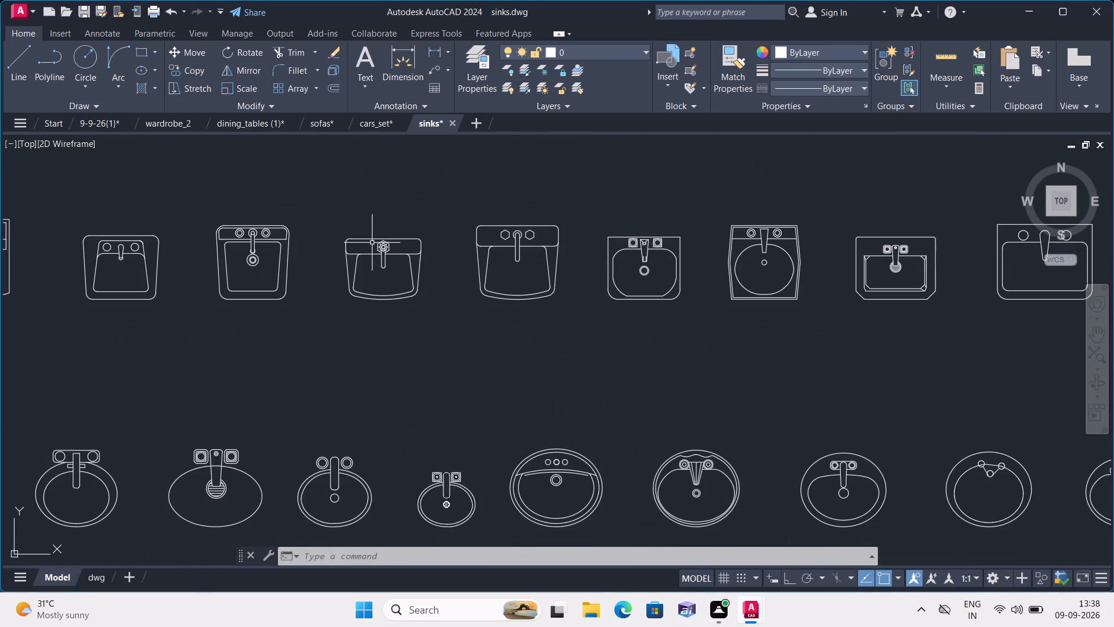
scroll(261, 280, down, 1)
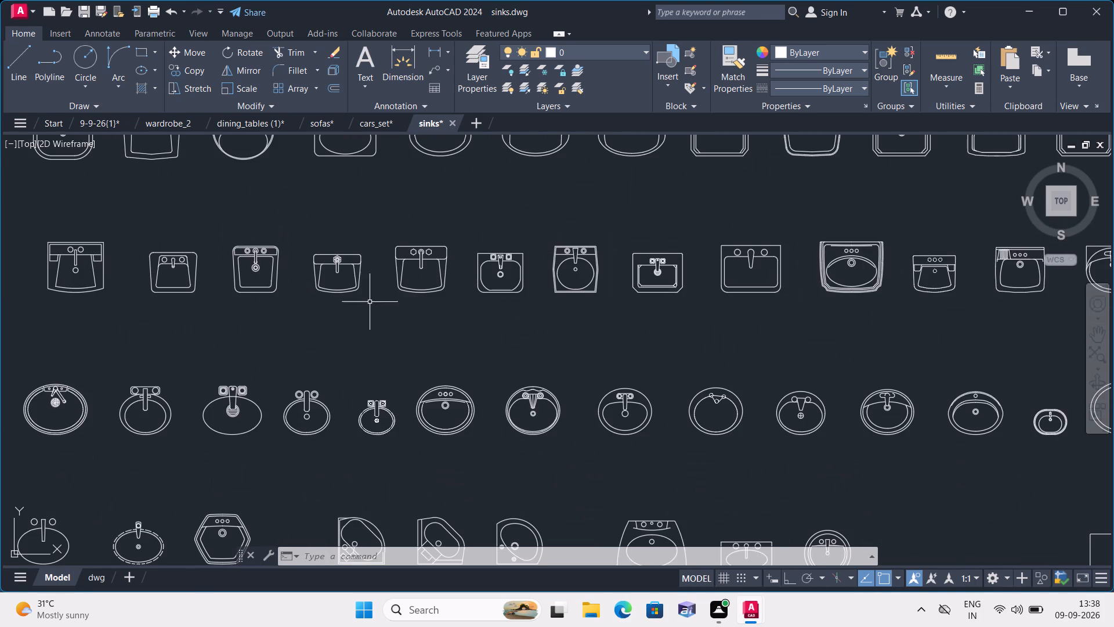
click(133, 237)
click(206, 315)
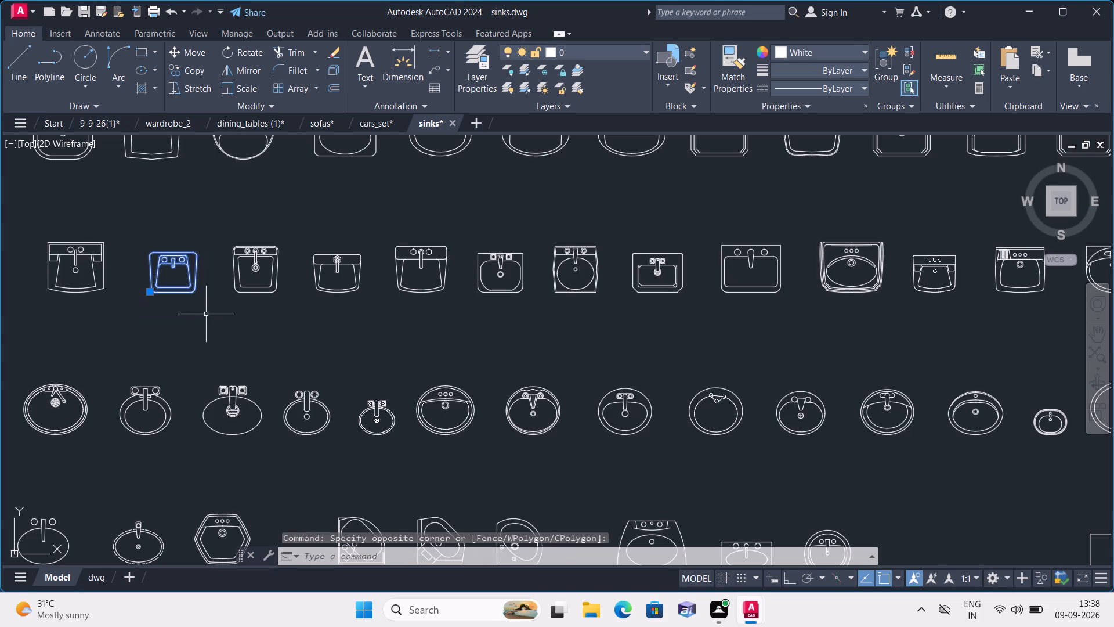
key(ctrl+c)
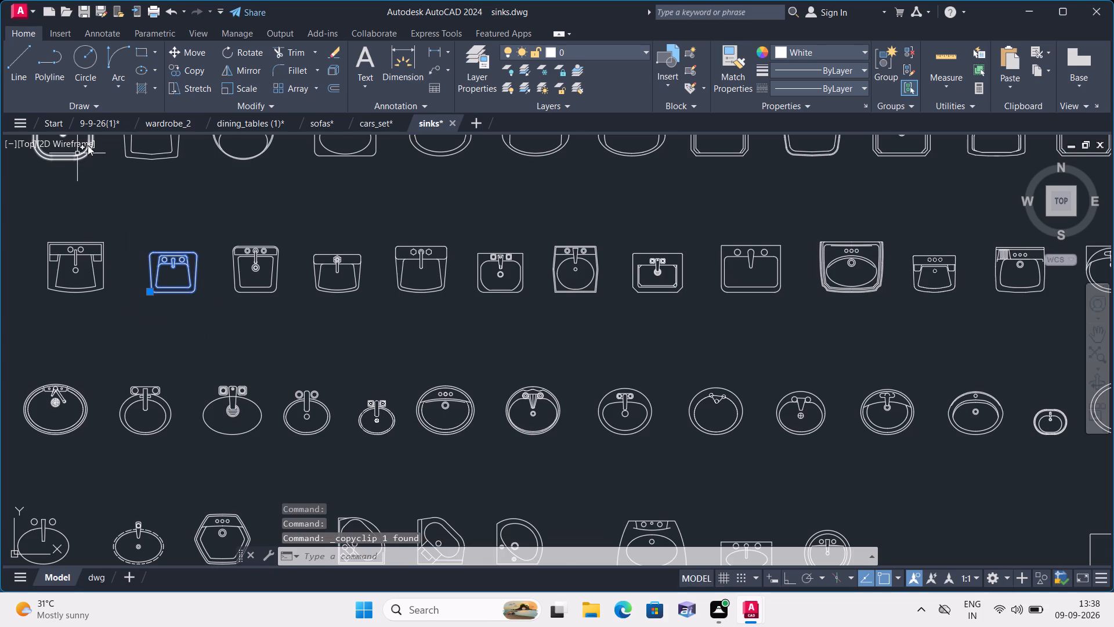
Paste the copied sink into drawing 9-9-26(1), in the empty area just east of the first floor plan.
click(95, 123)
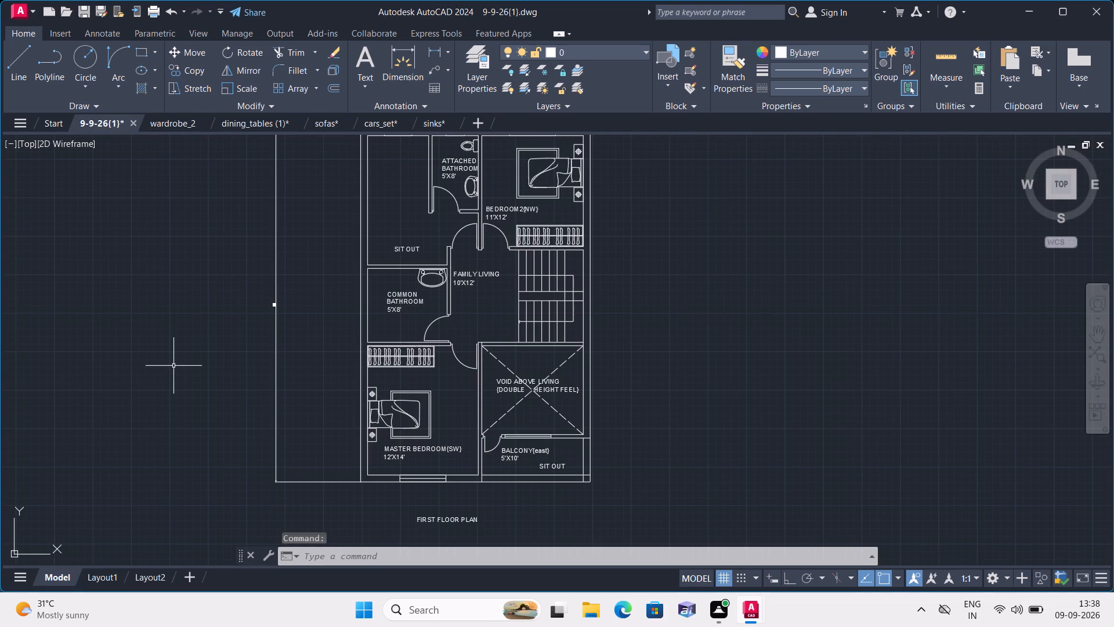
key(ctrl+v)
click(645, 440)
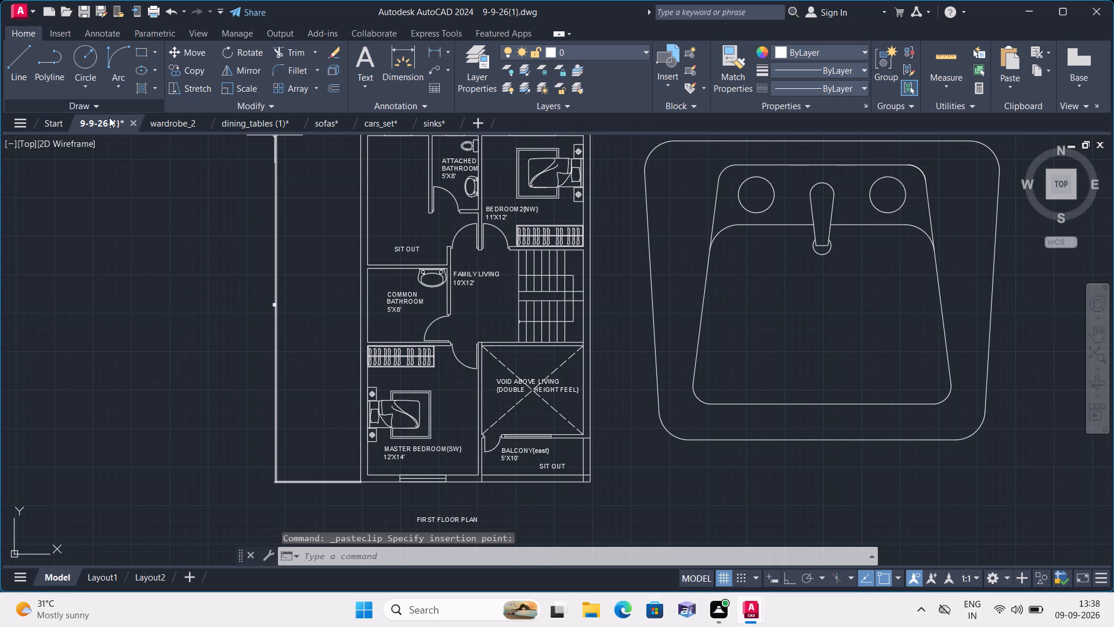
Open the recent drawing cooktops.dwg.
click(19, 7)
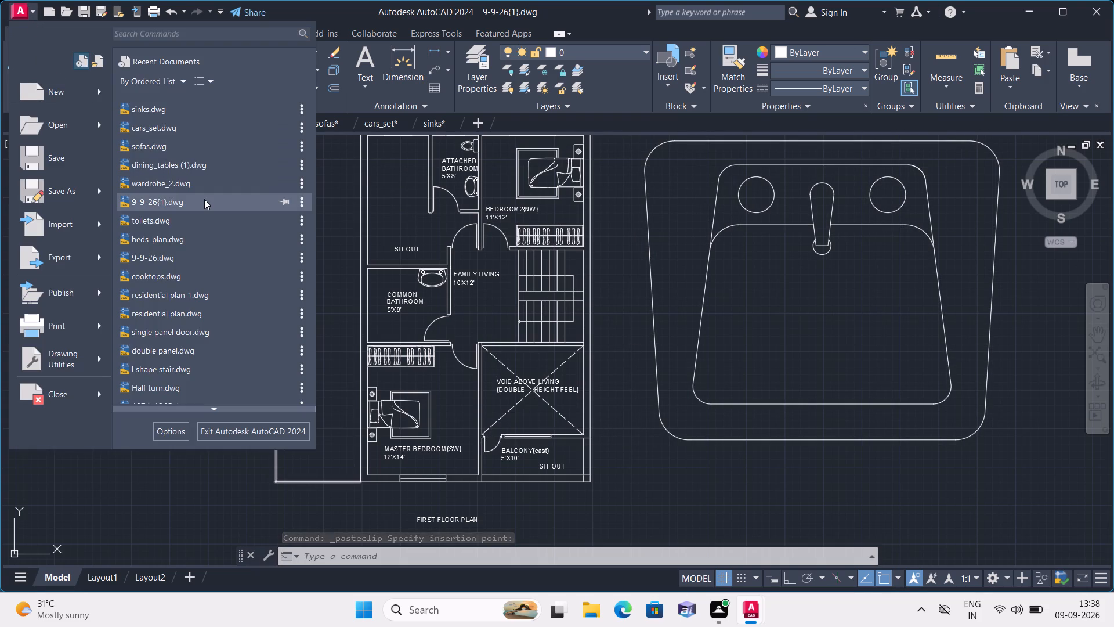
click(187, 273)
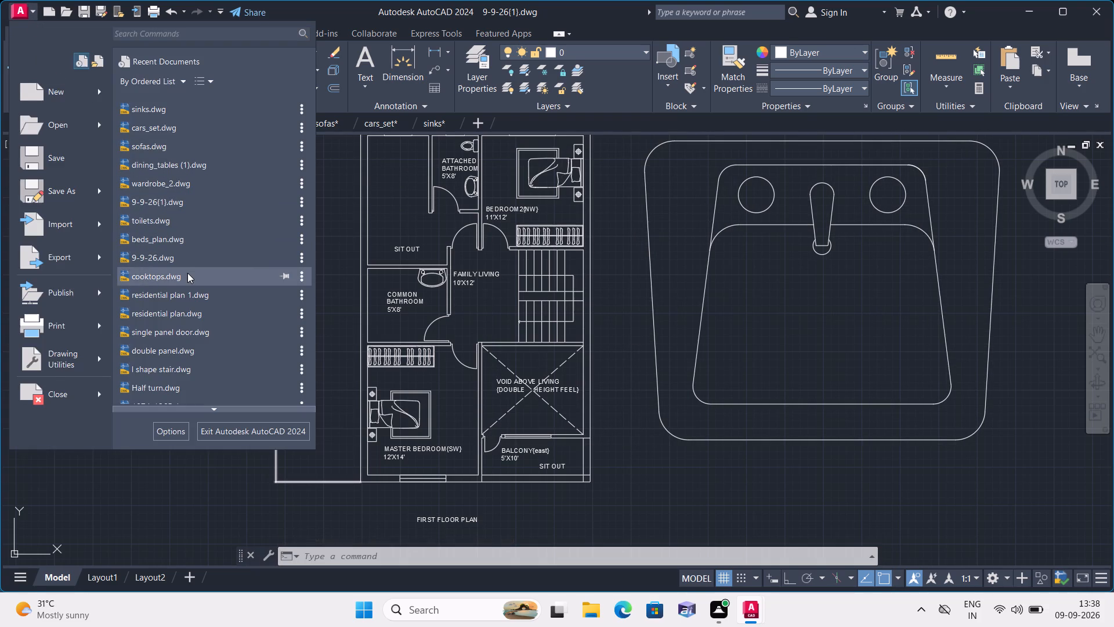
Copy the square cooktop with four corner burners and a larger central one, first in the second row, to the clipboard.
scroll(289, 259, down, 1)
middle_drag(289, 256, 292, 331)
scroll(289, 256, down, 1)
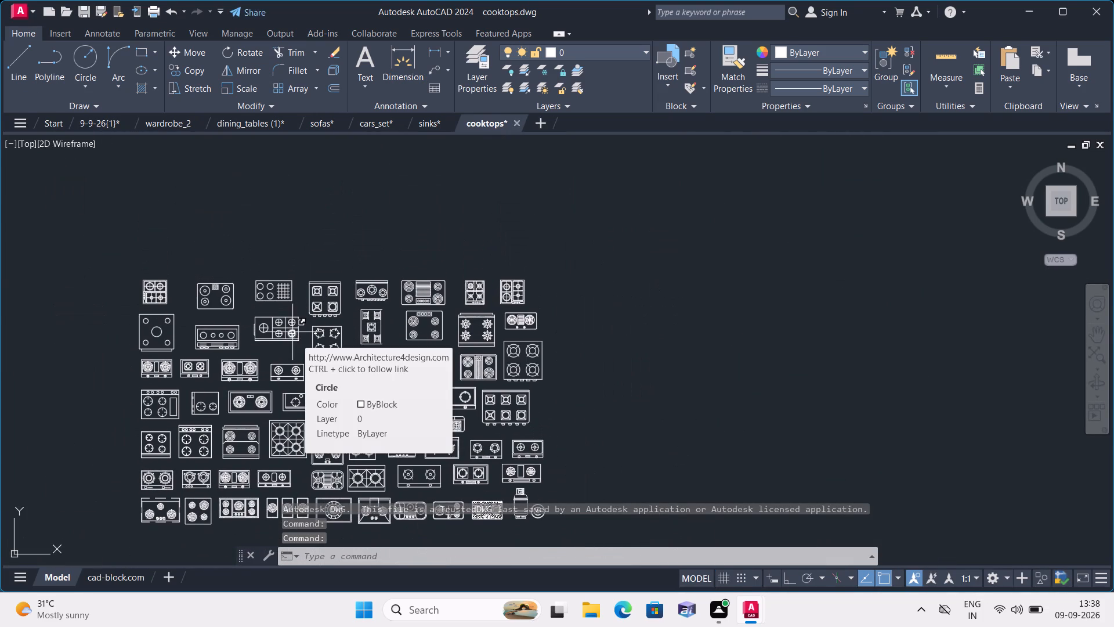
scroll(232, 351, up, 1)
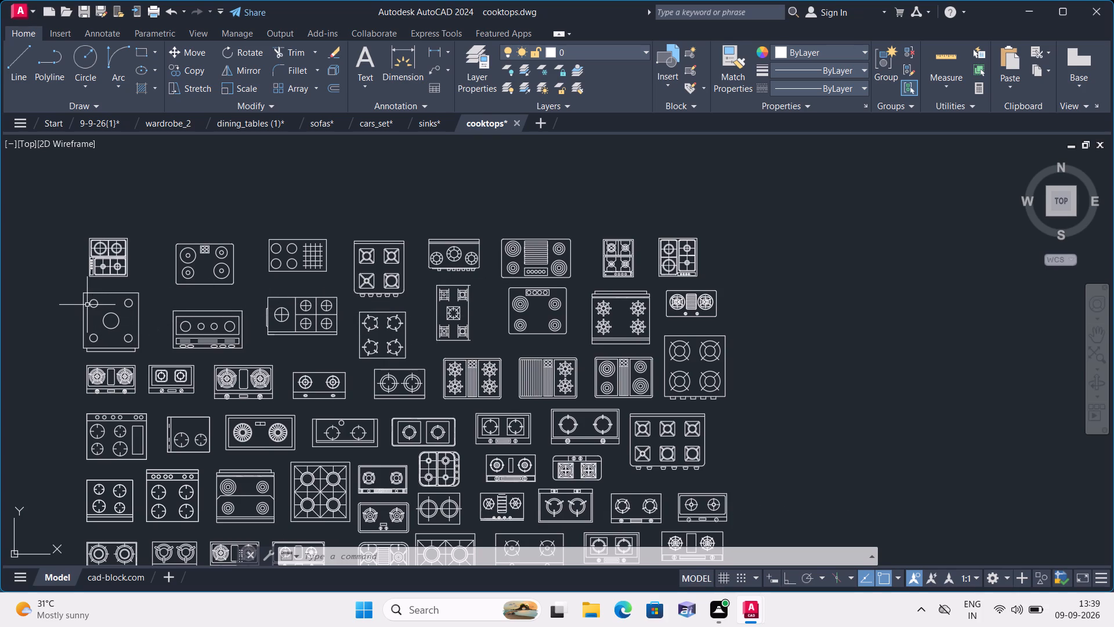
middle_drag(84, 306, 99, 248)
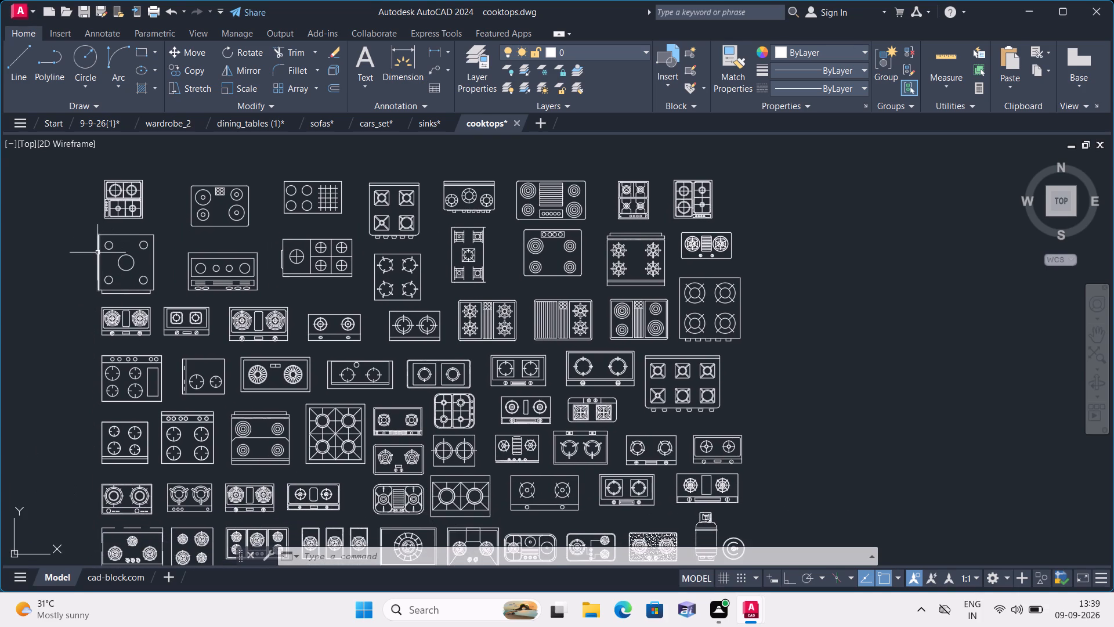
click(91, 226)
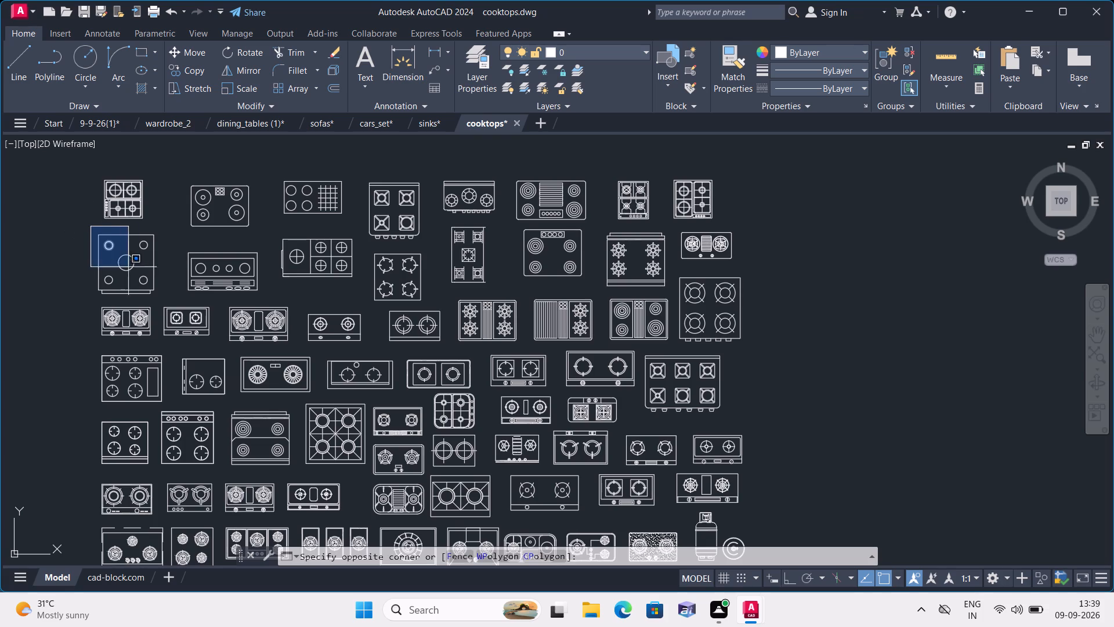
click(157, 295)
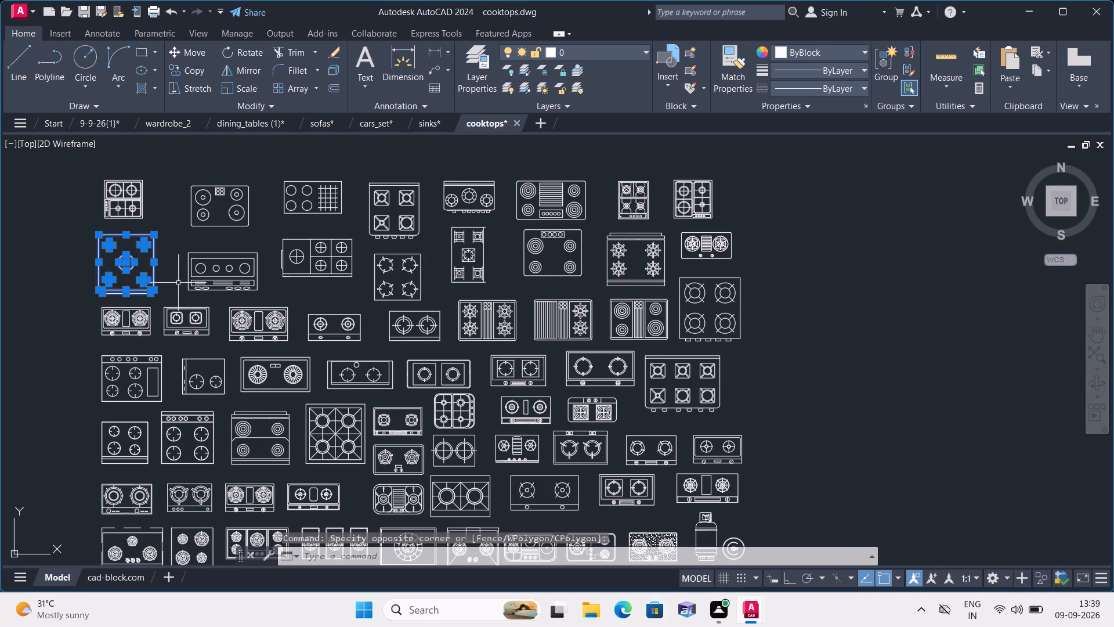
key(ctrl+c)
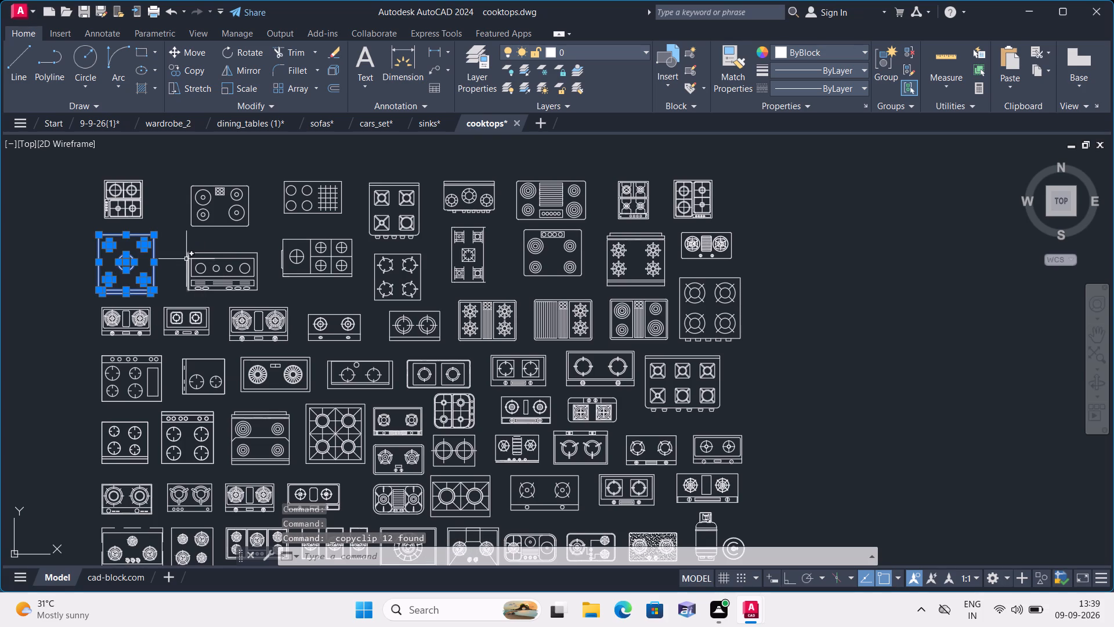
Paste the cooktop into drawing 9-9-26(1), inside the lower floor plan's room east of the bathroom and north of the dining set.
click(100, 124)
scroll(151, 187, down, 2)
middle_drag(150, 188, 145, 192)
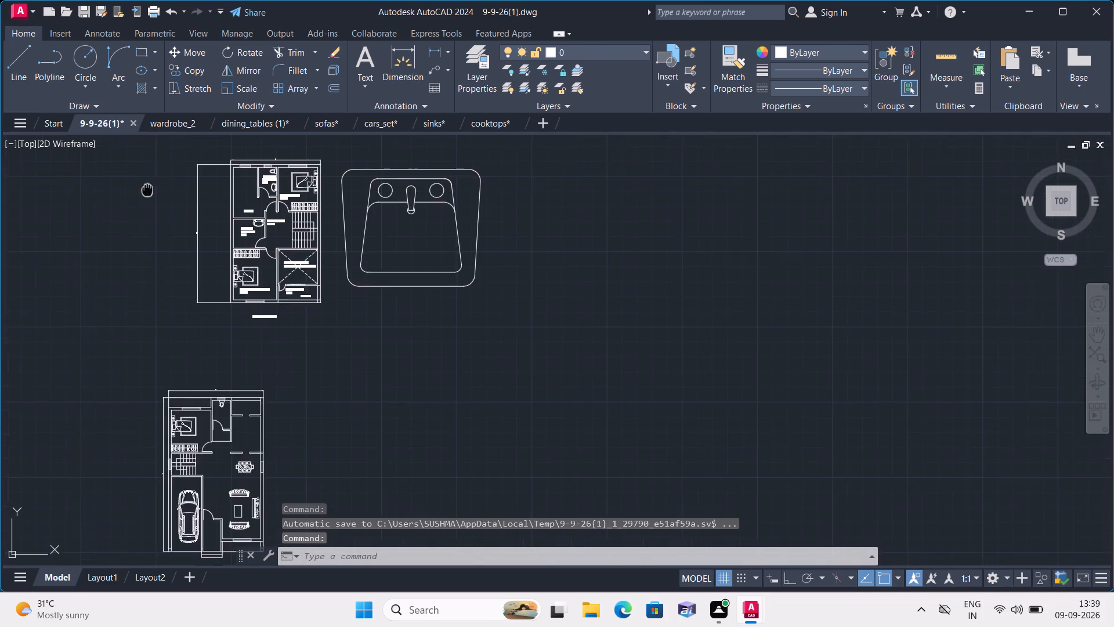
middle_drag(145, 192, 97, 208)
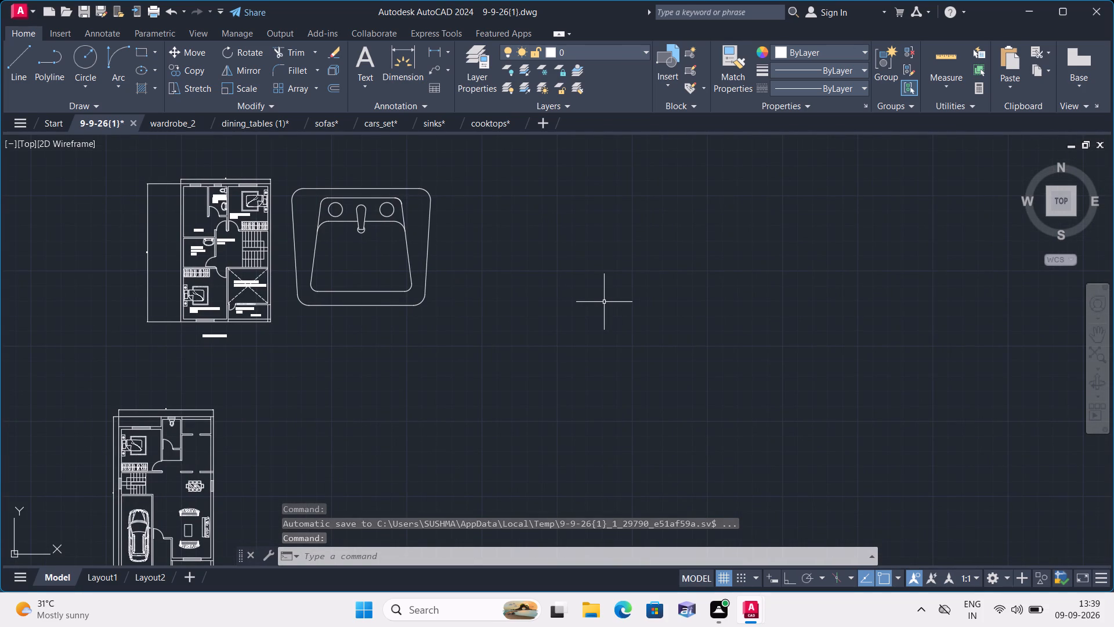
key(ctrl+v)
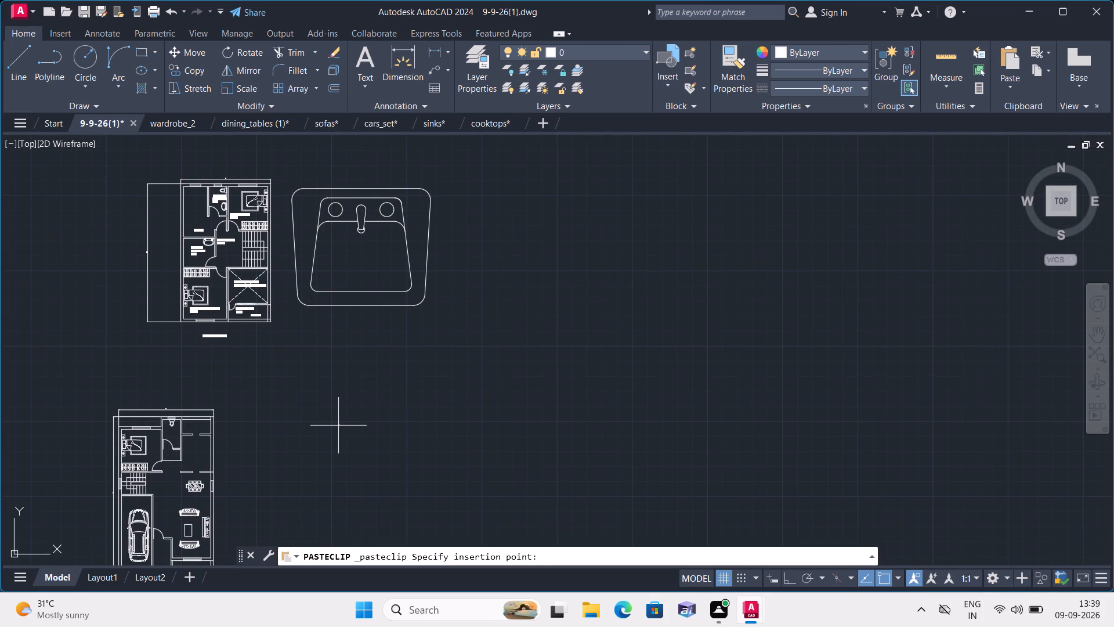
scroll(217, 445, up, 2)
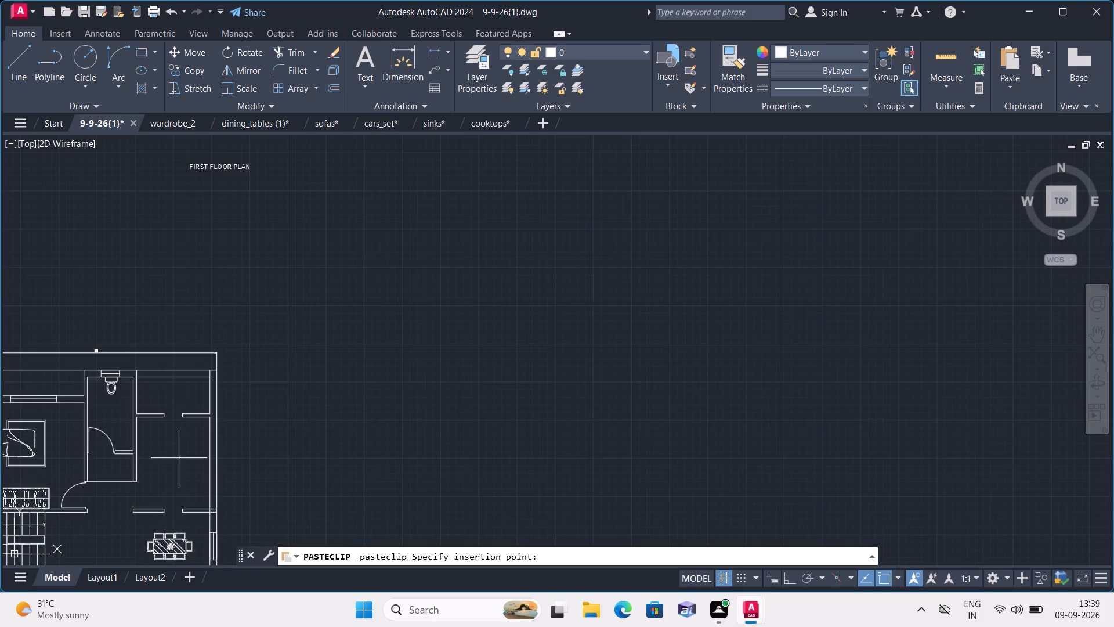
scroll(179, 457, up, 3)
click(180, 421)
scroll(189, 421, up, 2)
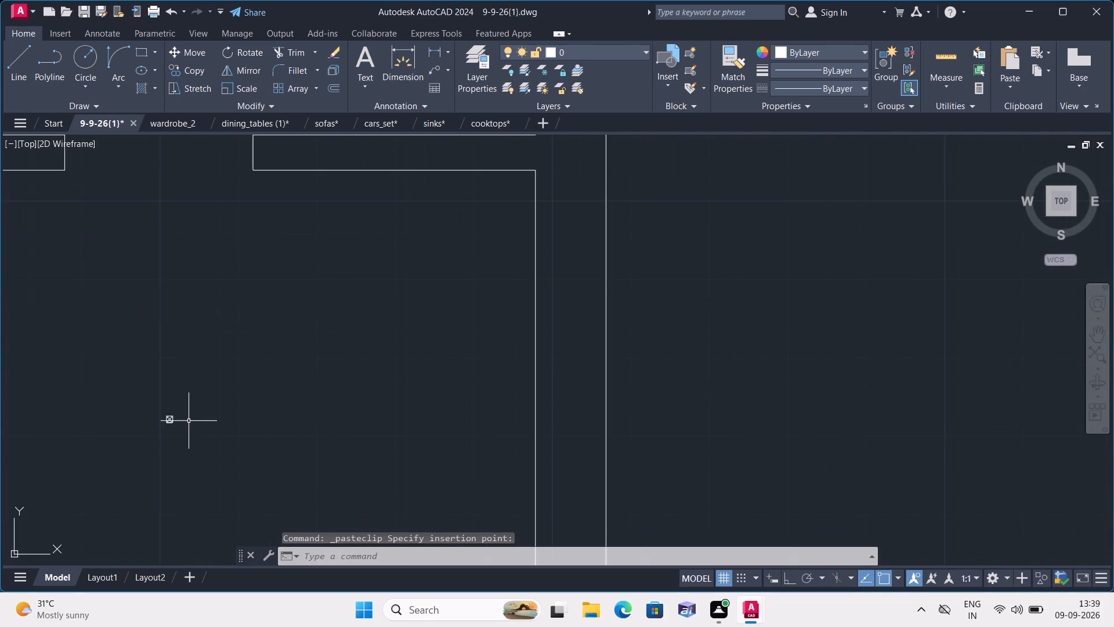
Rotate the pasted cooktop by 270° about the midpoint of its north edge so its narrow strip faces west.
scroll(216, 438, down, 2)
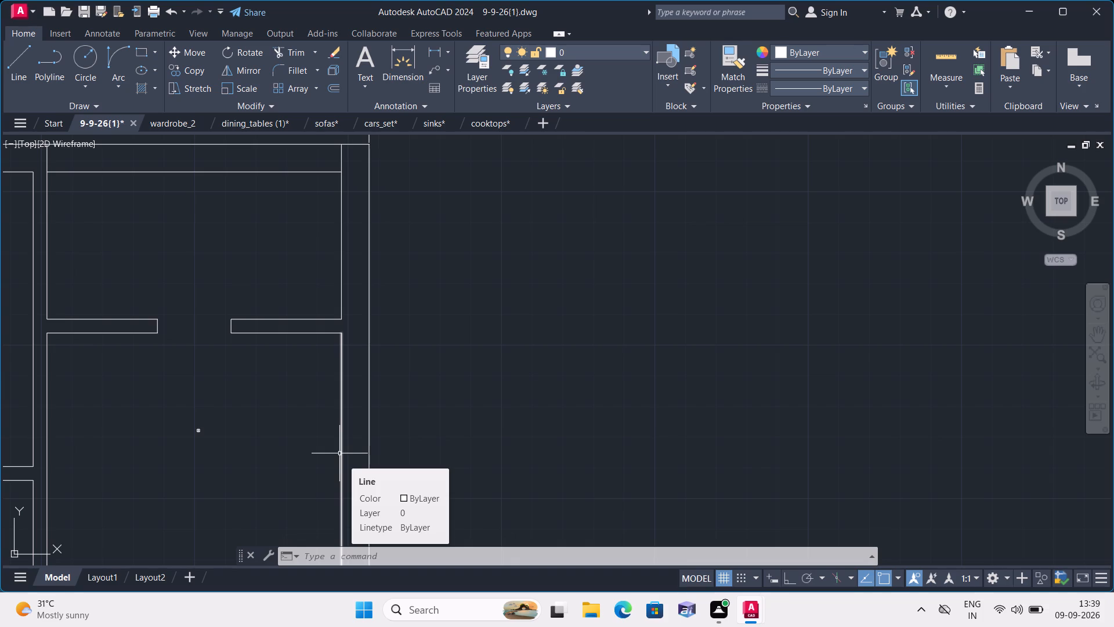
scroll(274, 465, up, 2)
middle_drag(162, 449, 340, 427)
scroll(309, 386, up, 4)
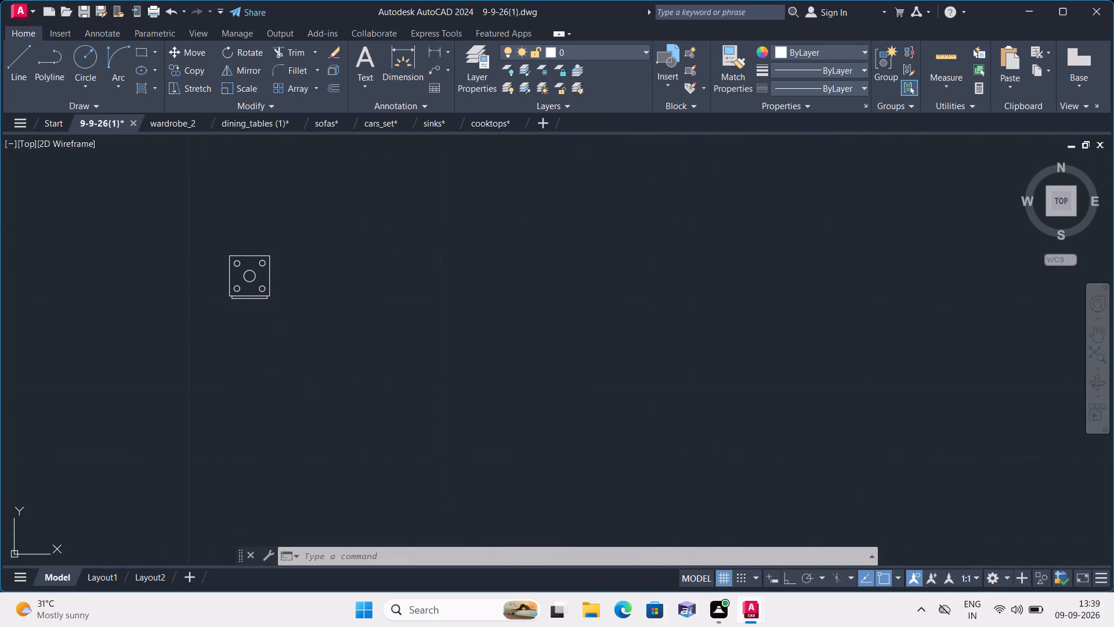
scroll(290, 364, up, 1)
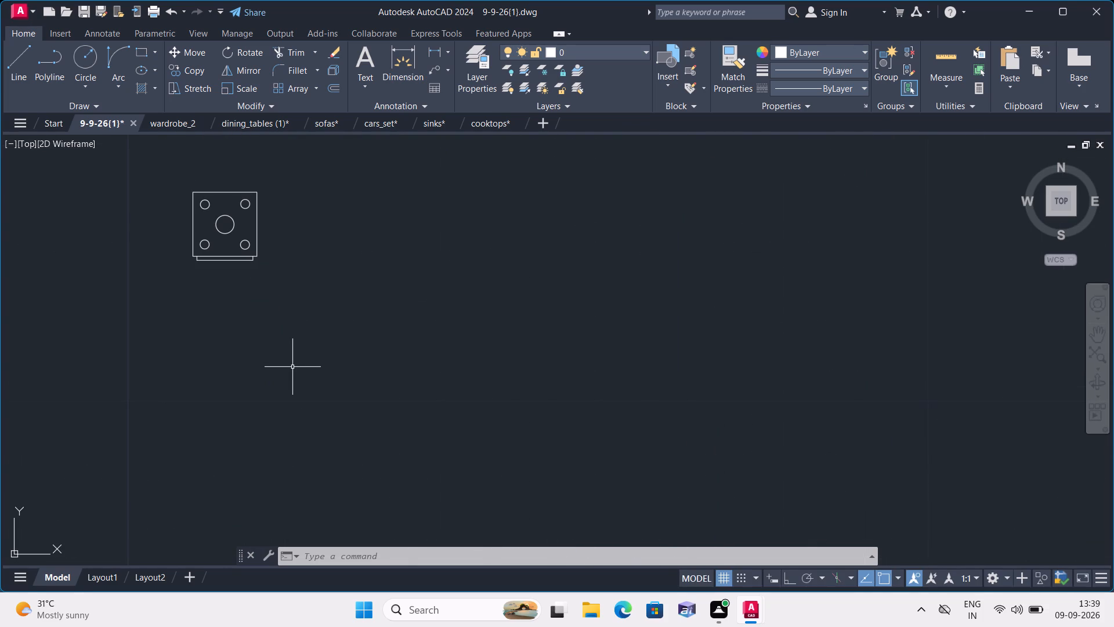
scroll(299, 368, down, 2)
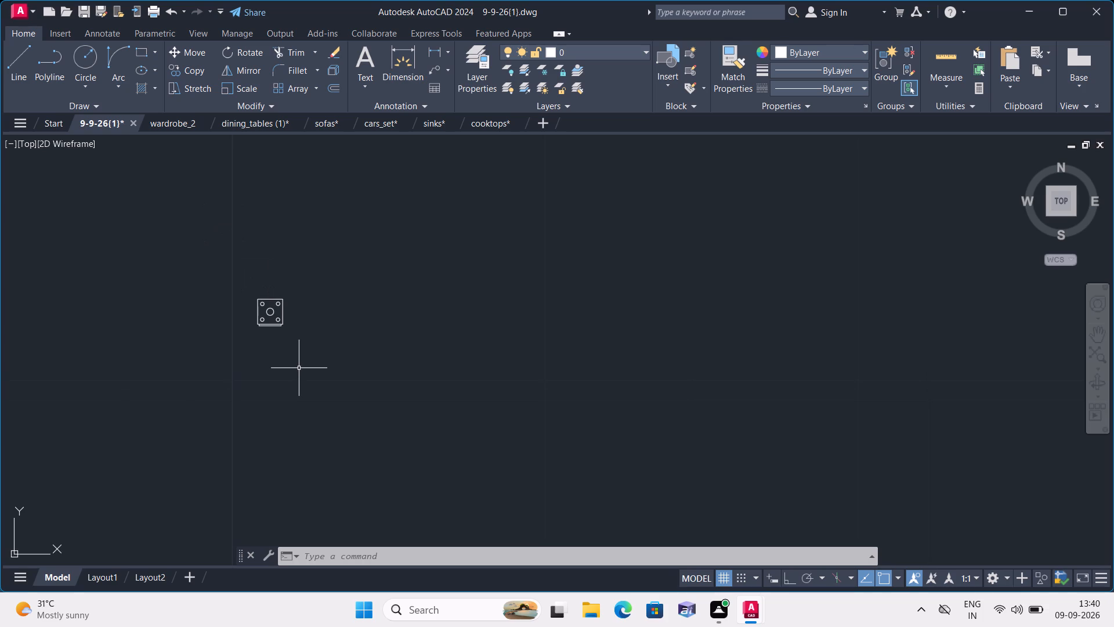
scroll(290, 365, up, 4)
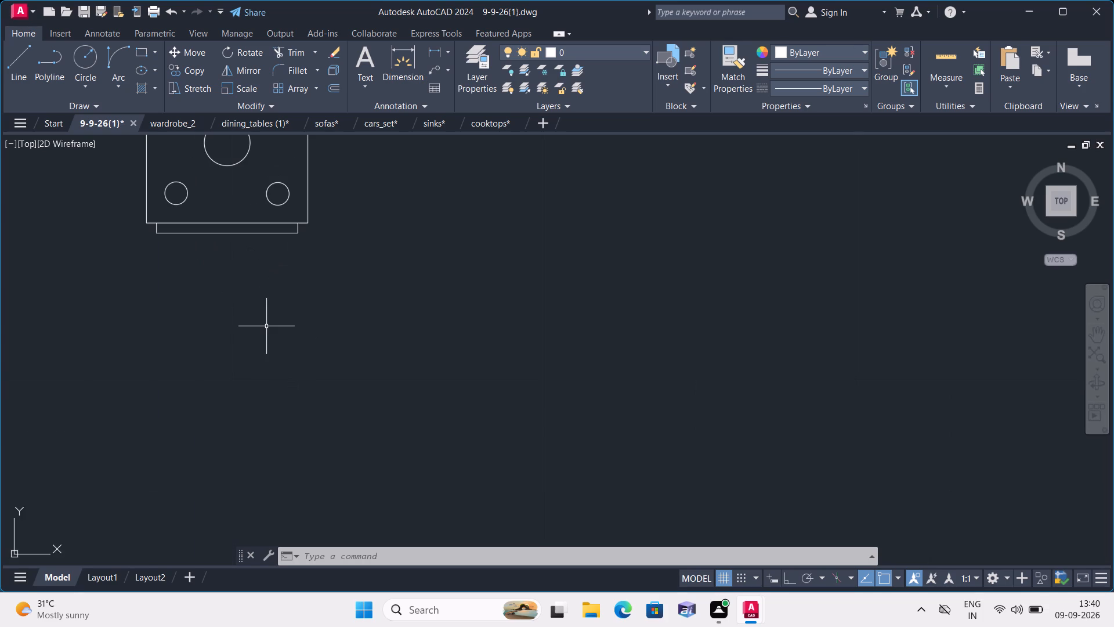
scroll(266, 326, down, 3)
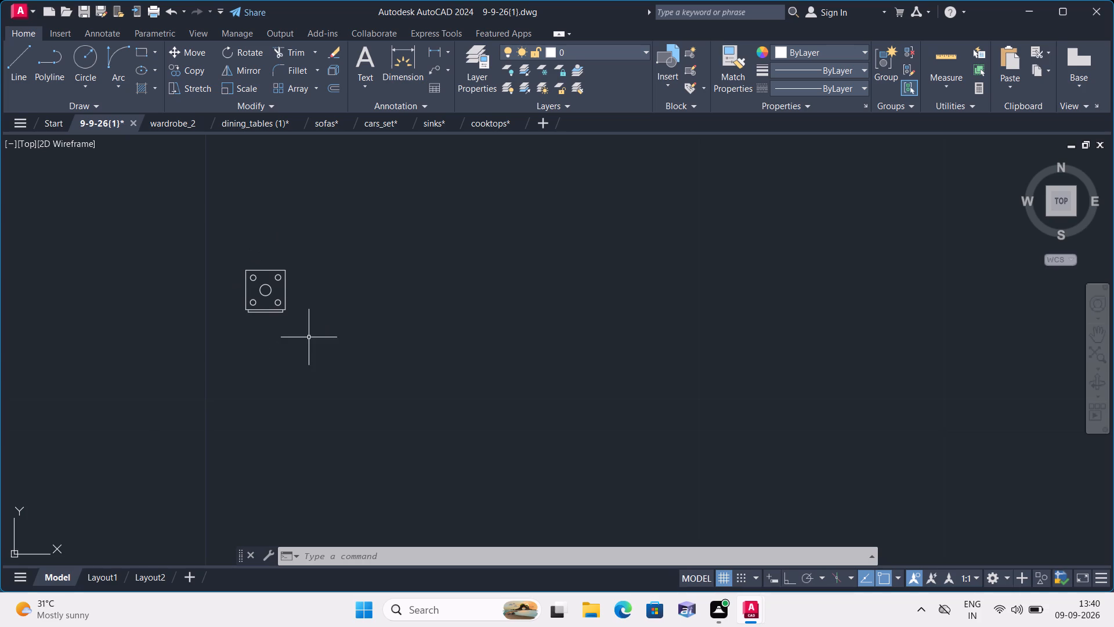
scroll(263, 339, up, 1)
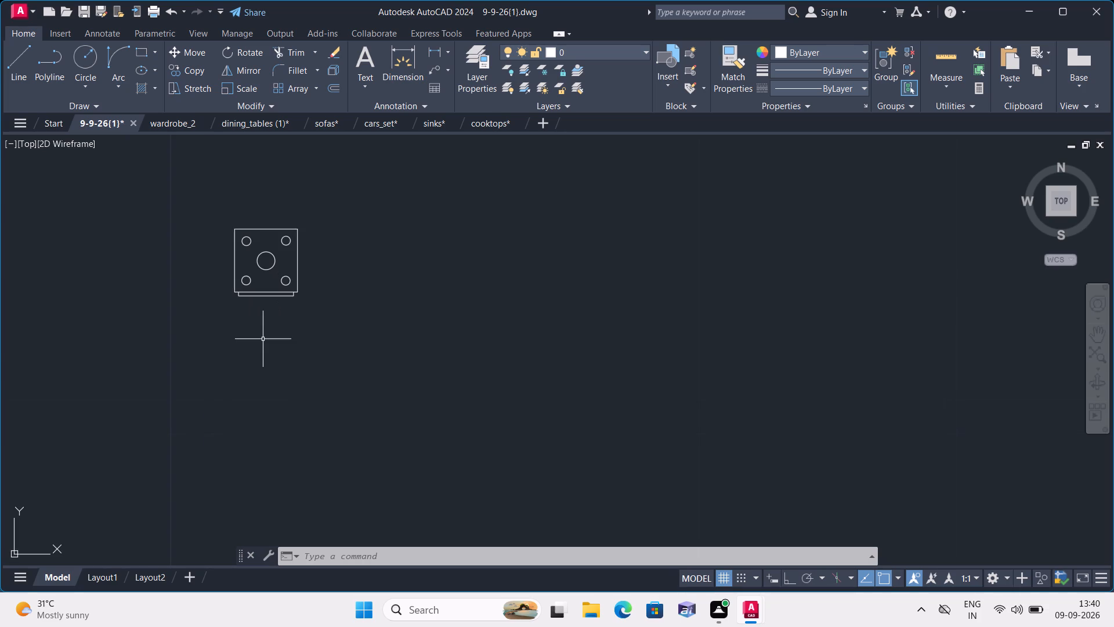
scroll(263, 339, down, 1)
middle_drag(263, 337, 265, 359)
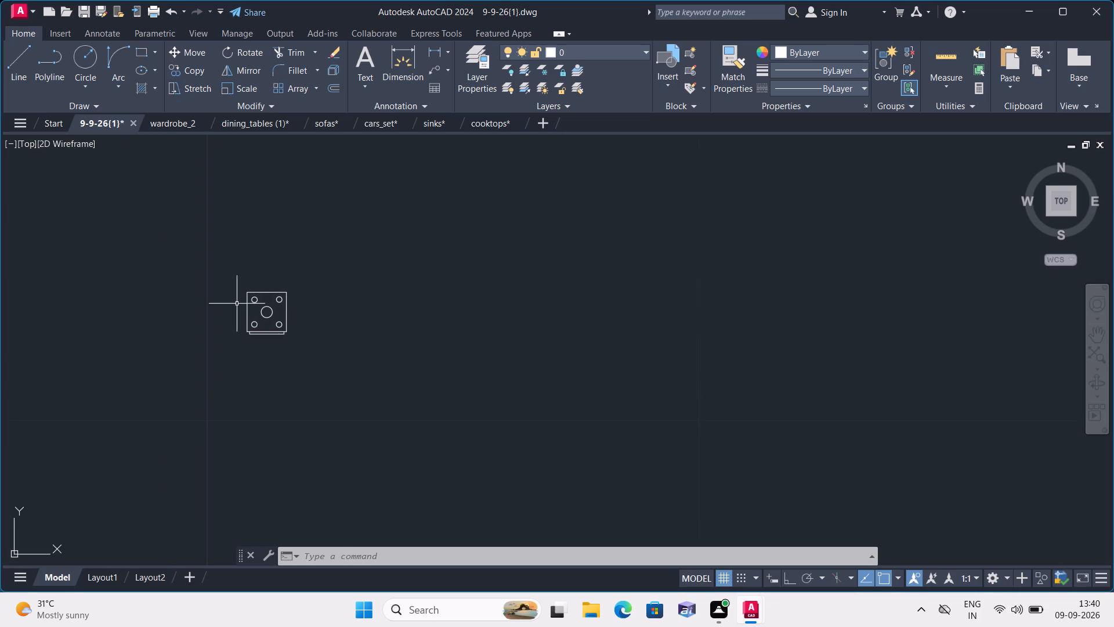
click(229, 279)
click(342, 364)
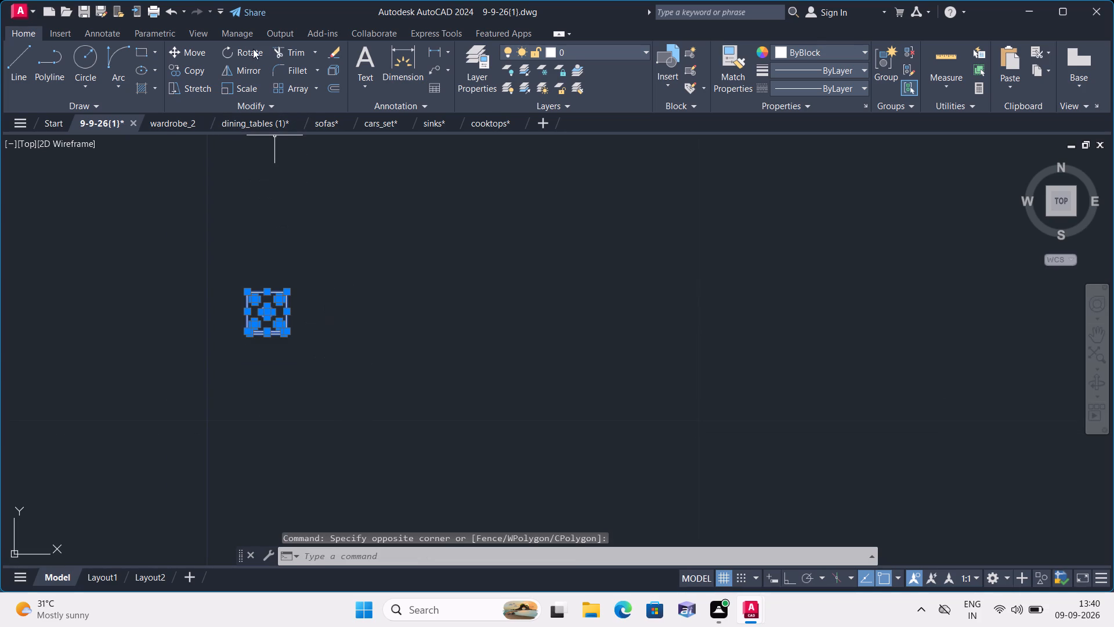
click(253, 48)
click(270, 289)
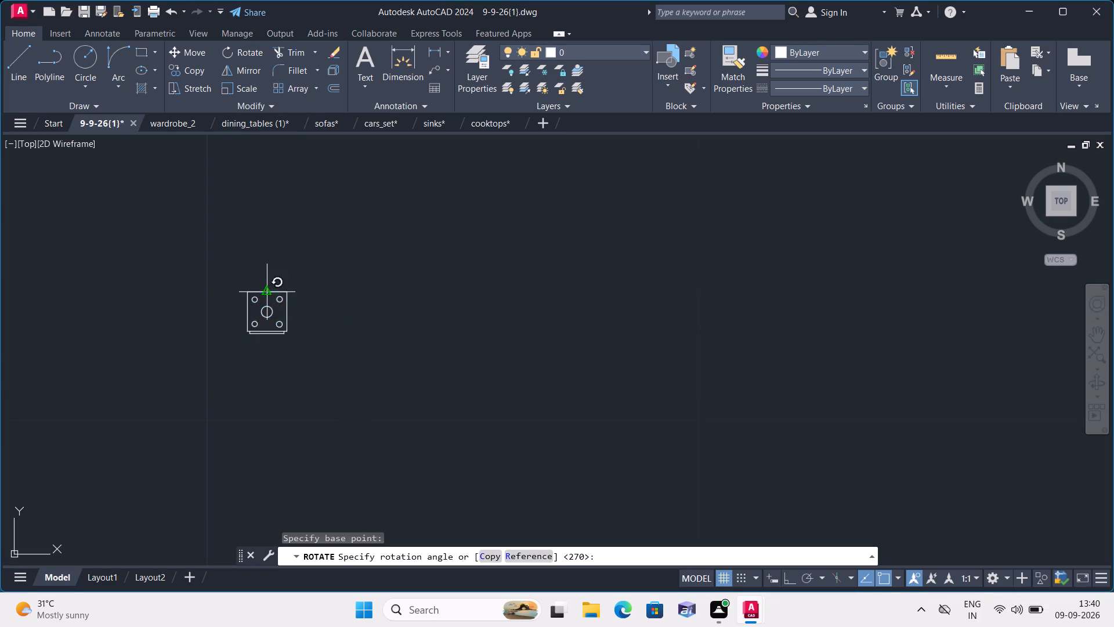
key(F8)
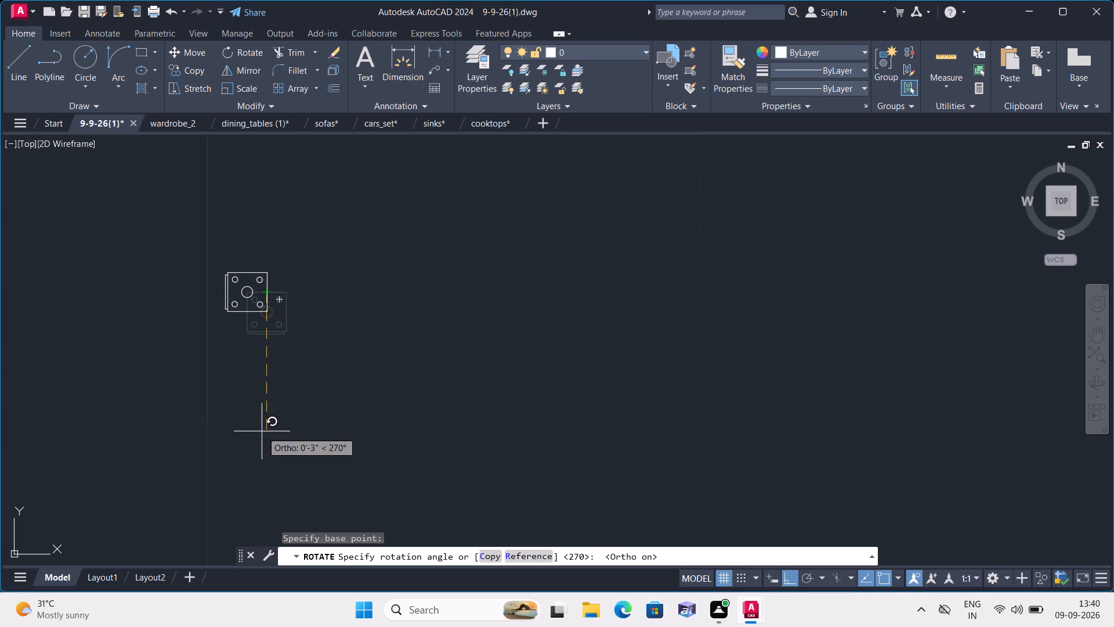
click(262, 431)
Scale the tiny cooktop up freehand about its east edge midpoint to a realistic size for the room.
scroll(262, 336, down, 2)
drag(214, 284, 218, 298)
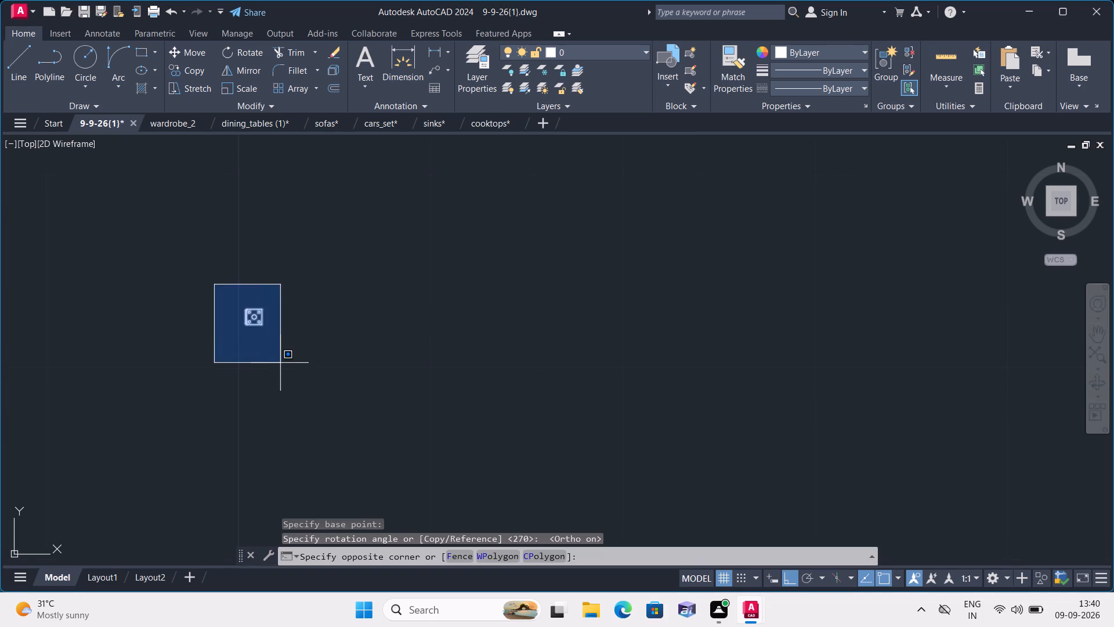
click(291, 368)
click(250, 82)
click(264, 313)
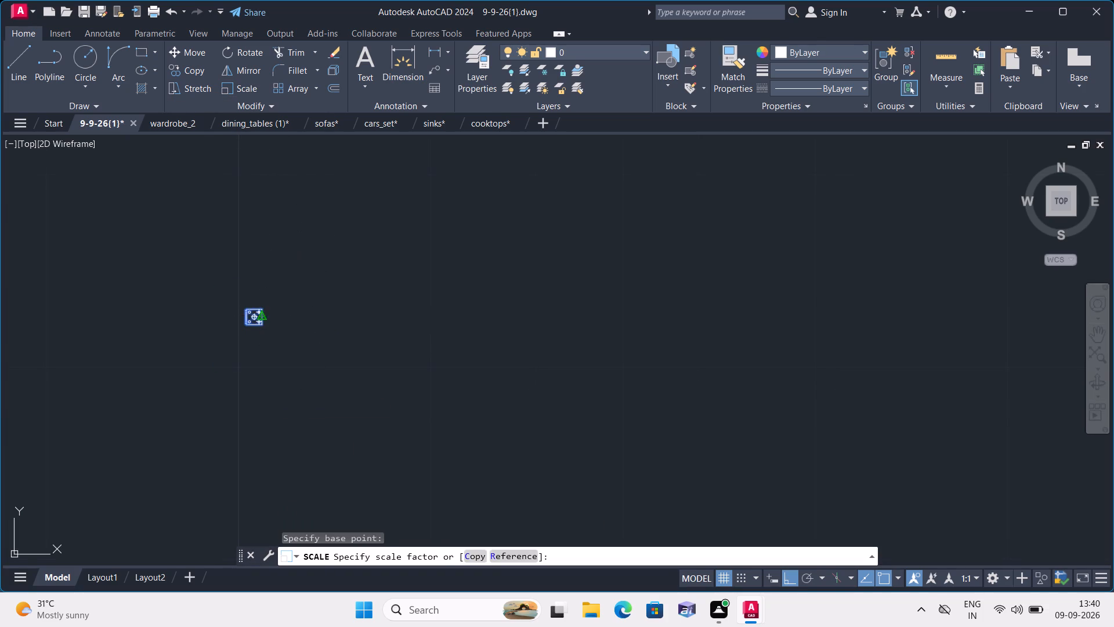
click(453, 358)
Move the enlarged cooktop into the small northeast room of the lower floor plan, against its east wall.
scroll(466, 349, down, 3)
drag(273, 281, 274, 297)
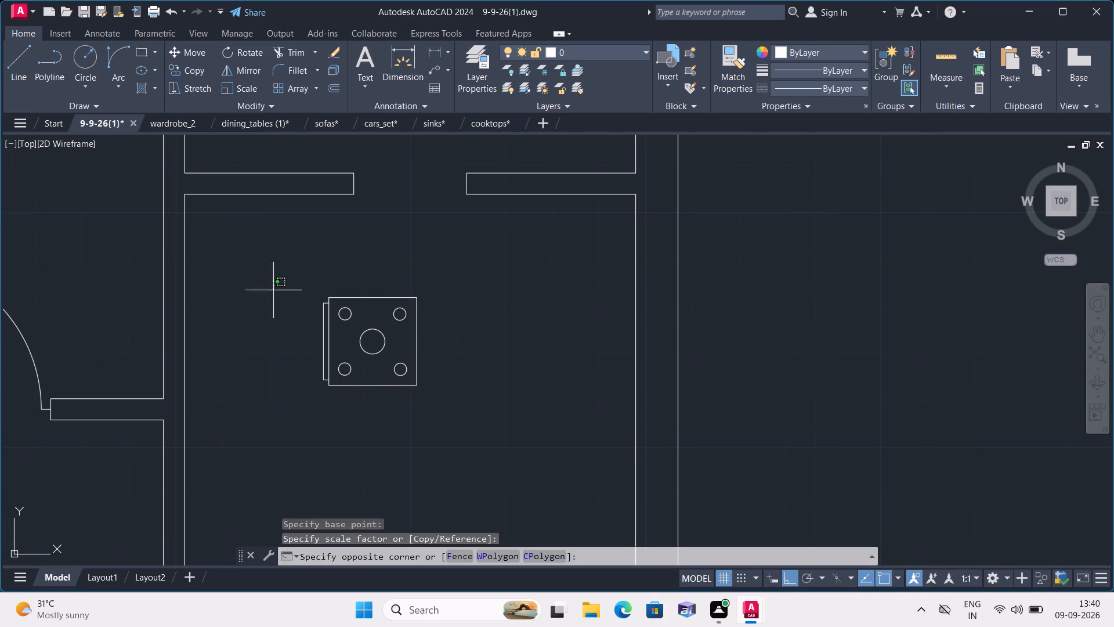
drag(274, 297, 278, 319)
click(447, 442)
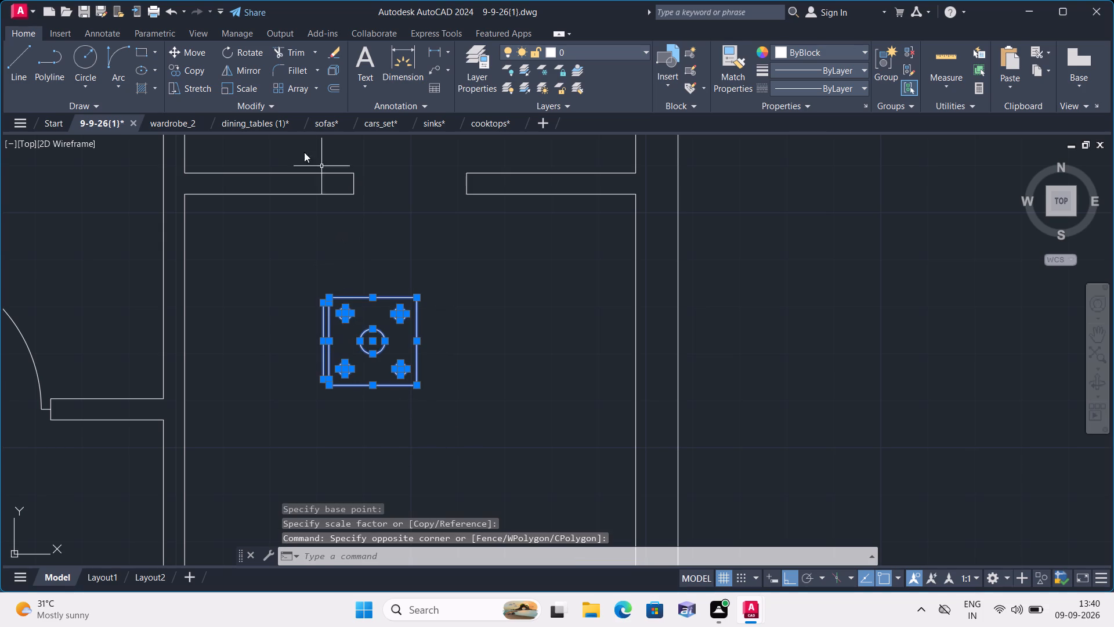
click(193, 44)
click(372, 299)
scroll(415, 231, down, 1)
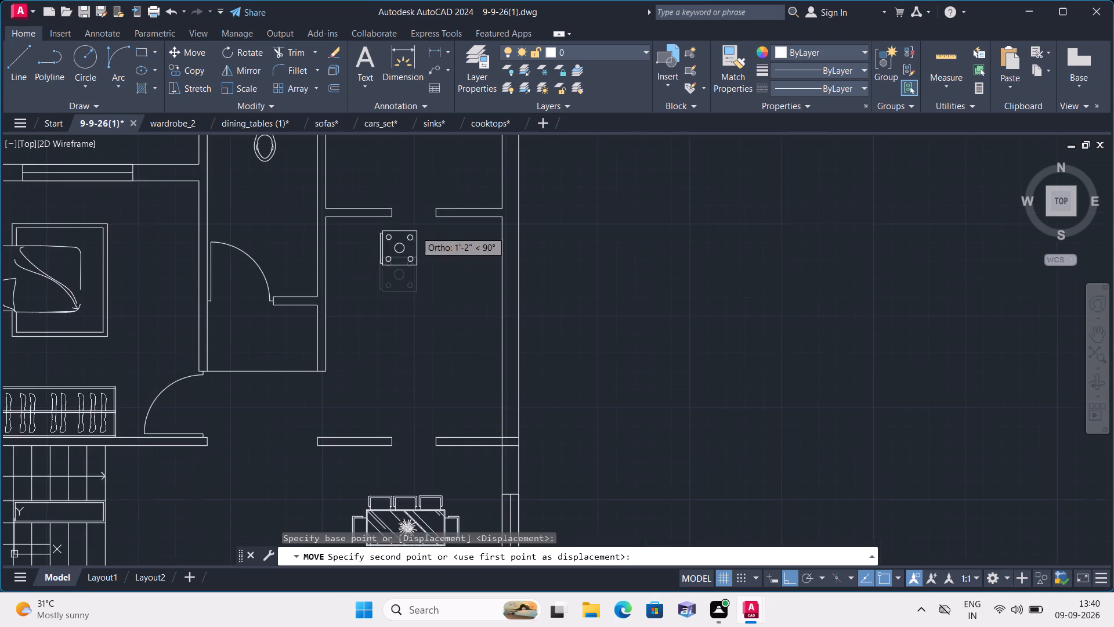
scroll(415, 231, down, 1)
middle_drag(415, 234, 374, 424)
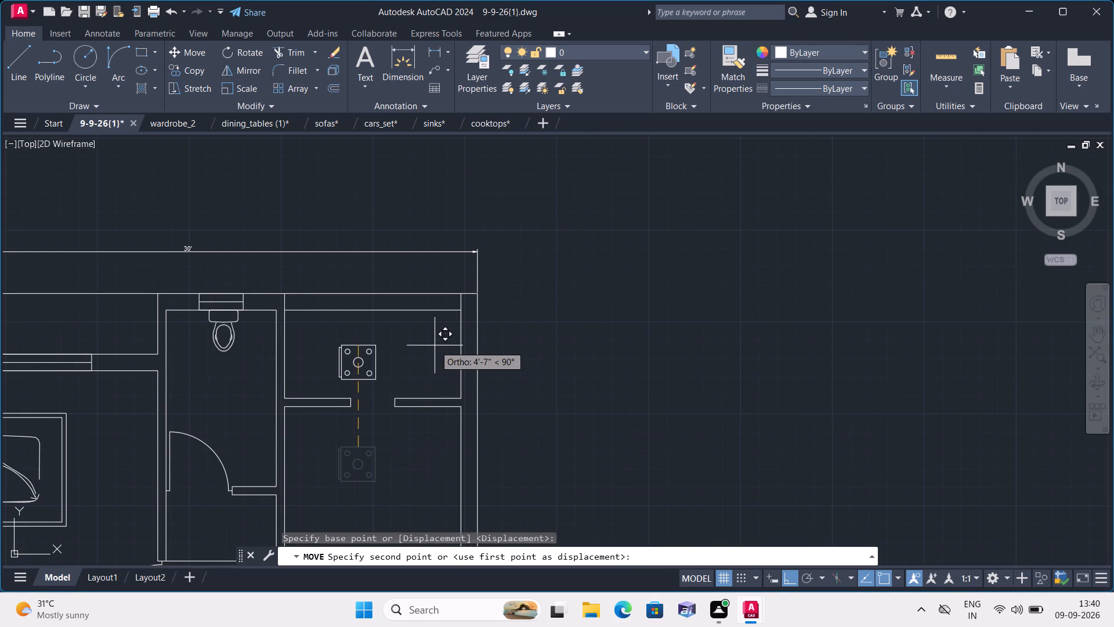
key(F8)
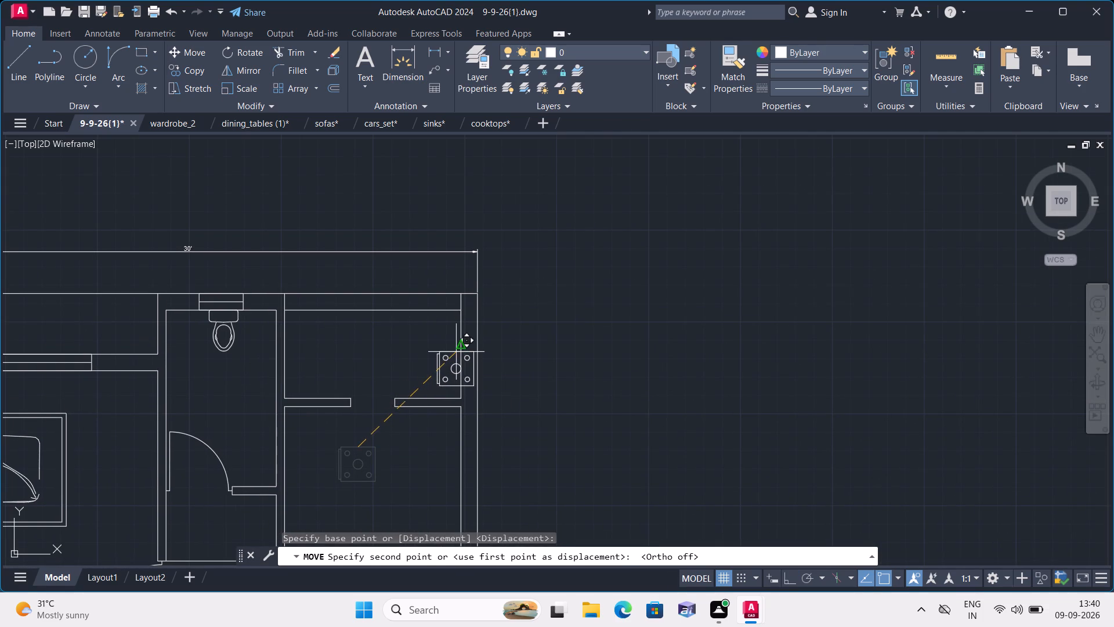
scroll(454, 347, up, 2)
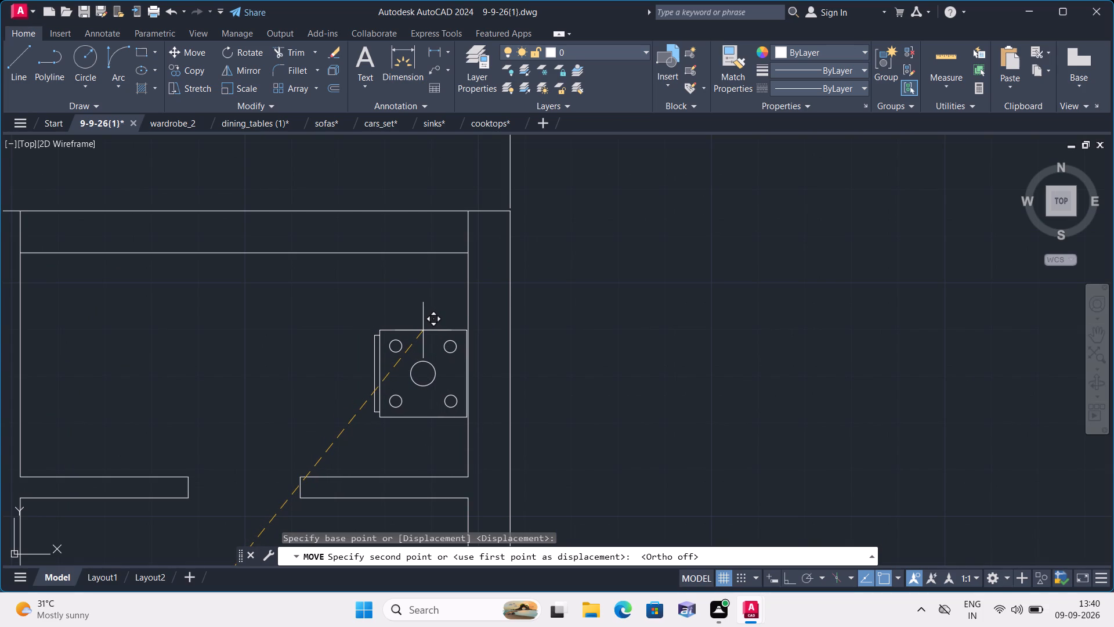
click(423, 330)
Scale the oversized sink east of the first floor plan down freehand to roughly fixture size.
scroll(429, 361, down, 4)
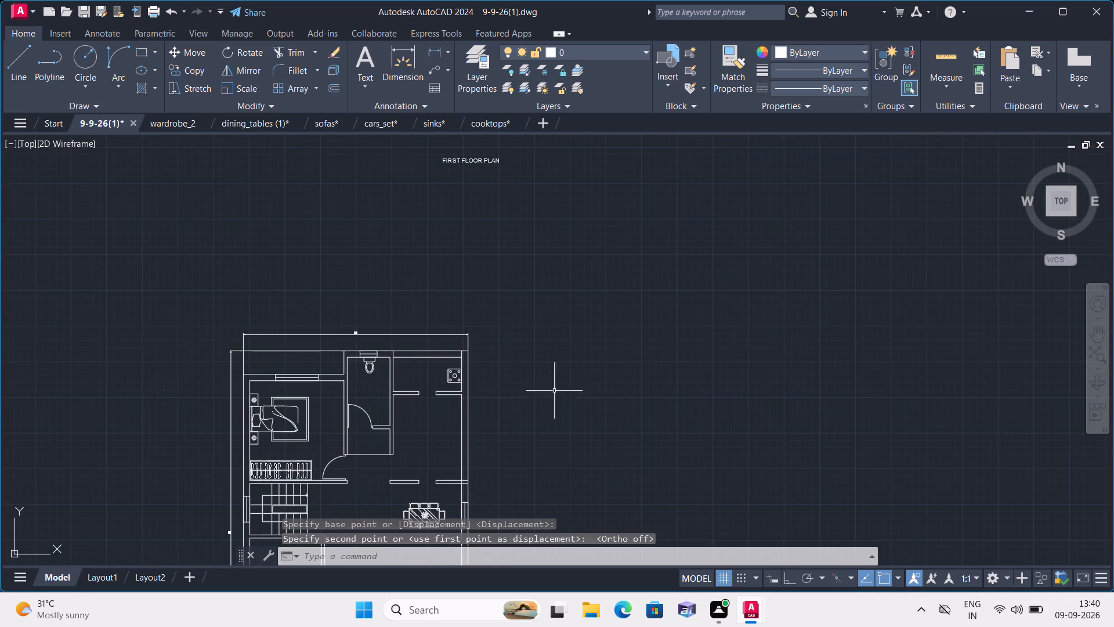
scroll(567, 397, down, 1)
middle_drag(567, 396, 396, 421)
scroll(395, 423, down, 2)
scroll(466, 257, up, 3)
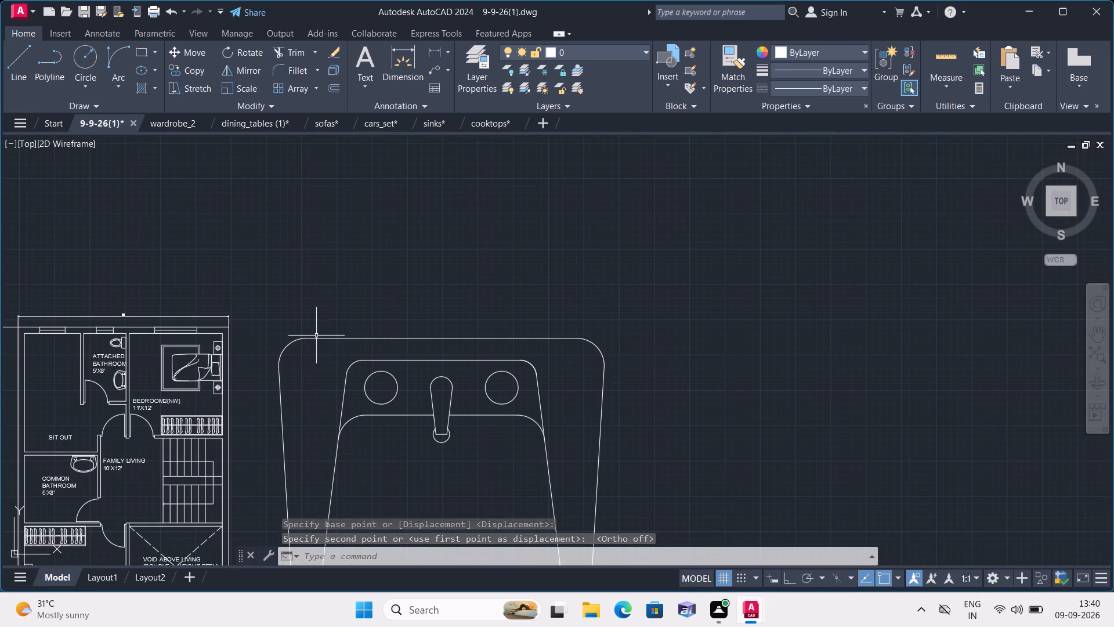
click(316, 338)
middle_drag(415, 331, 432, 187)
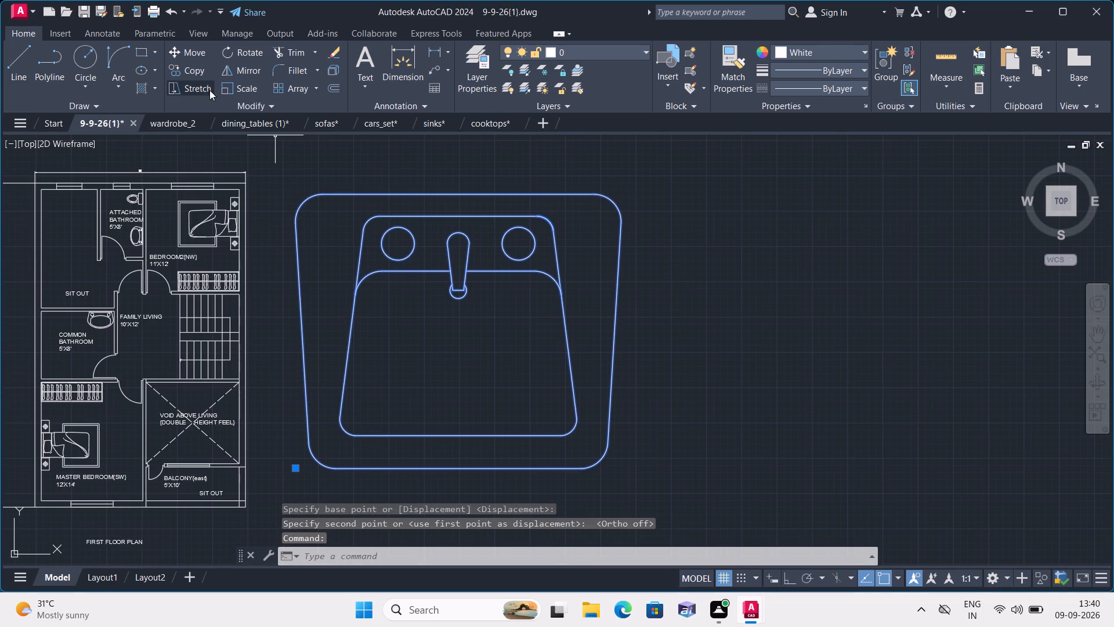
click(230, 88)
click(443, 355)
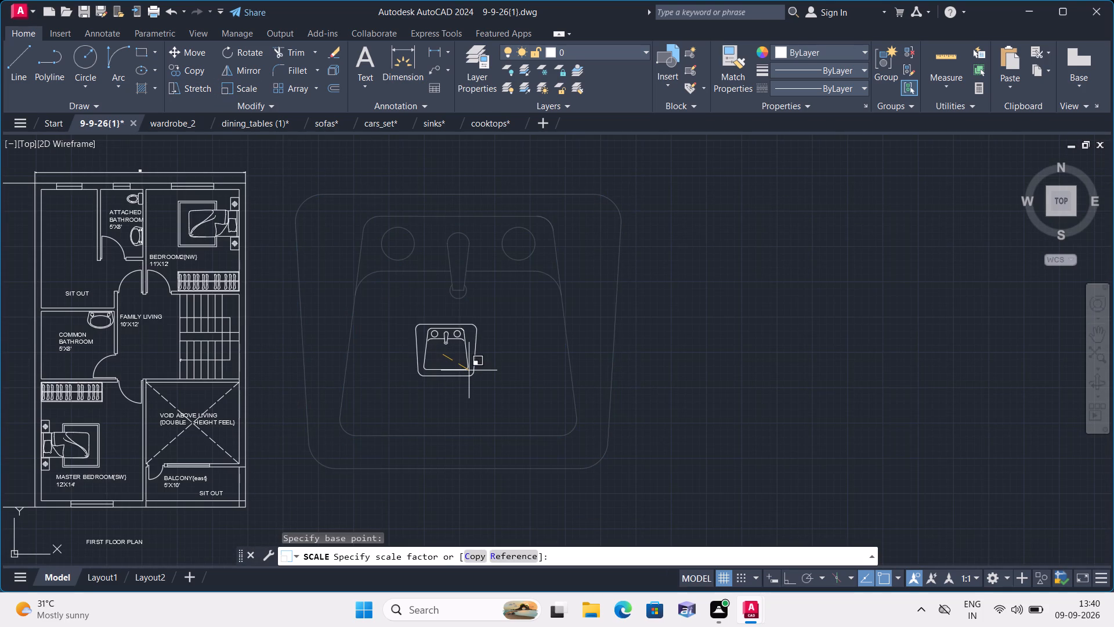
click(454, 362)
Rotate the sink by 90° about its north edge so the faucet side faces west.
click(413, 319)
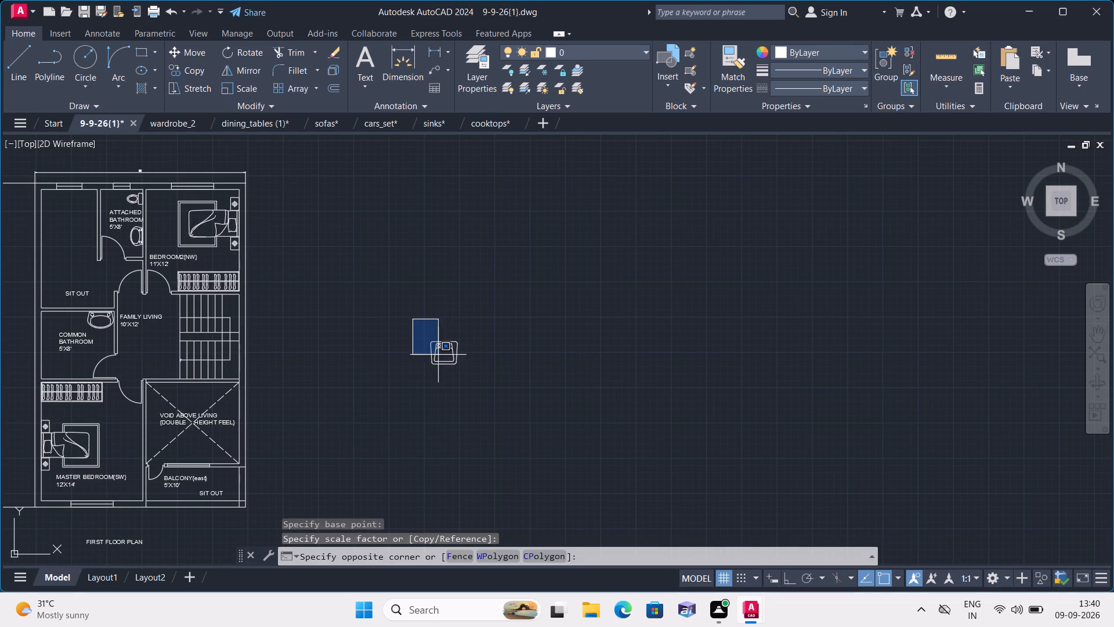
click(527, 392)
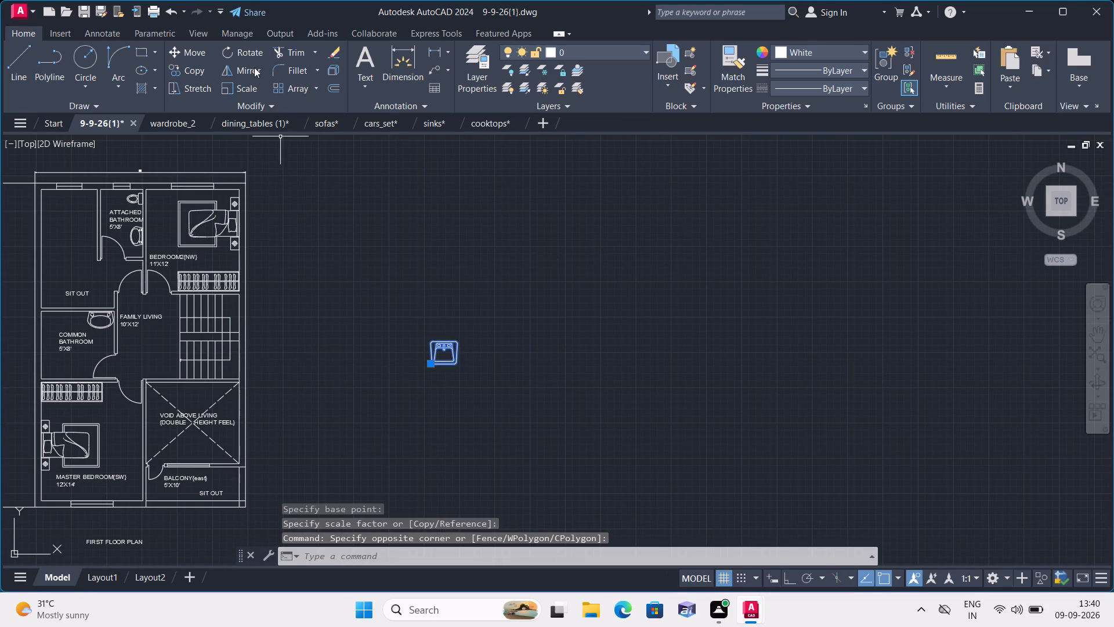
click(247, 52)
click(442, 340)
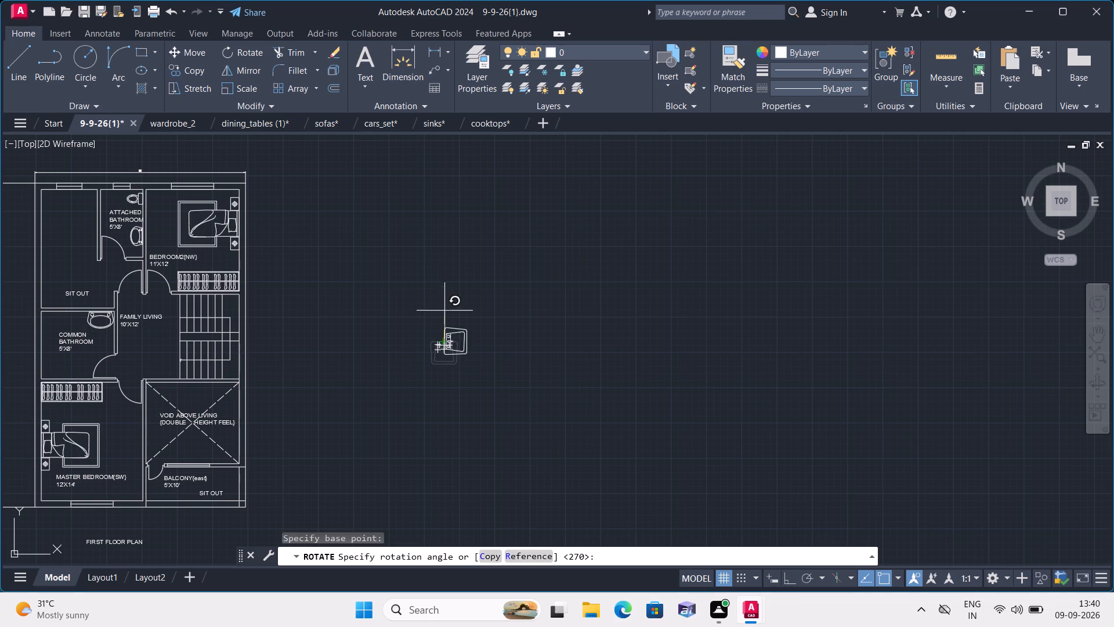
key(F8)
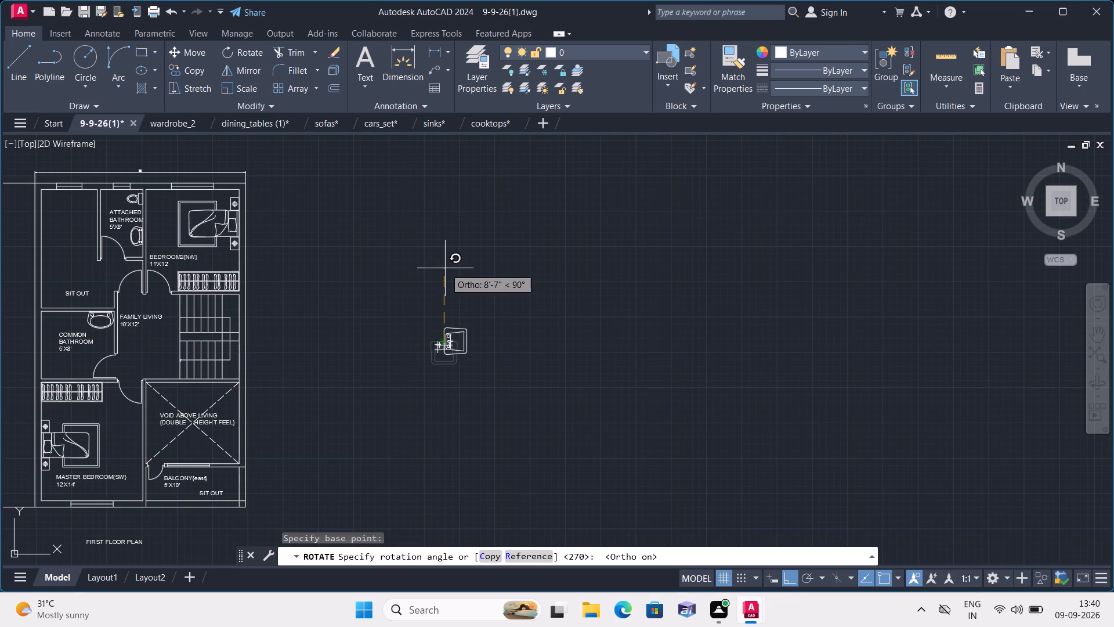
click(445, 268)
Move the sink into the lower floor plan's small northeast room, near the west wall opposite the cooktop.
scroll(435, 354, up, 1)
drag(424, 307, 427, 313)
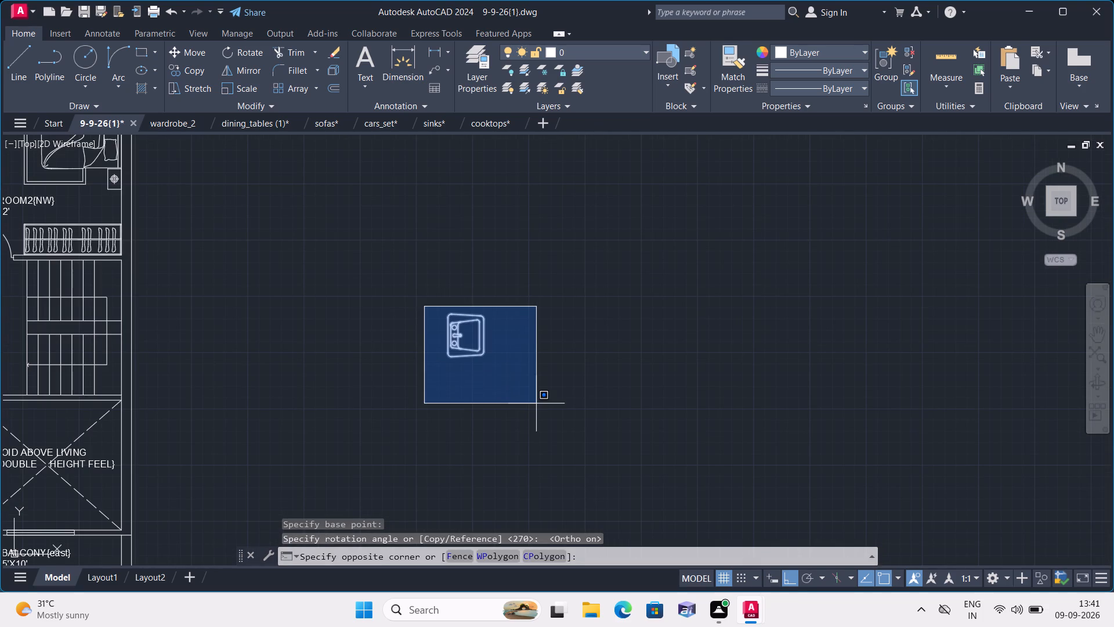
click(536, 403)
click(481, 355)
scroll(454, 409, down, 2)
middle_drag(424, 428, 571, 331)
scroll(571, 331, down, 1)
key(F8)
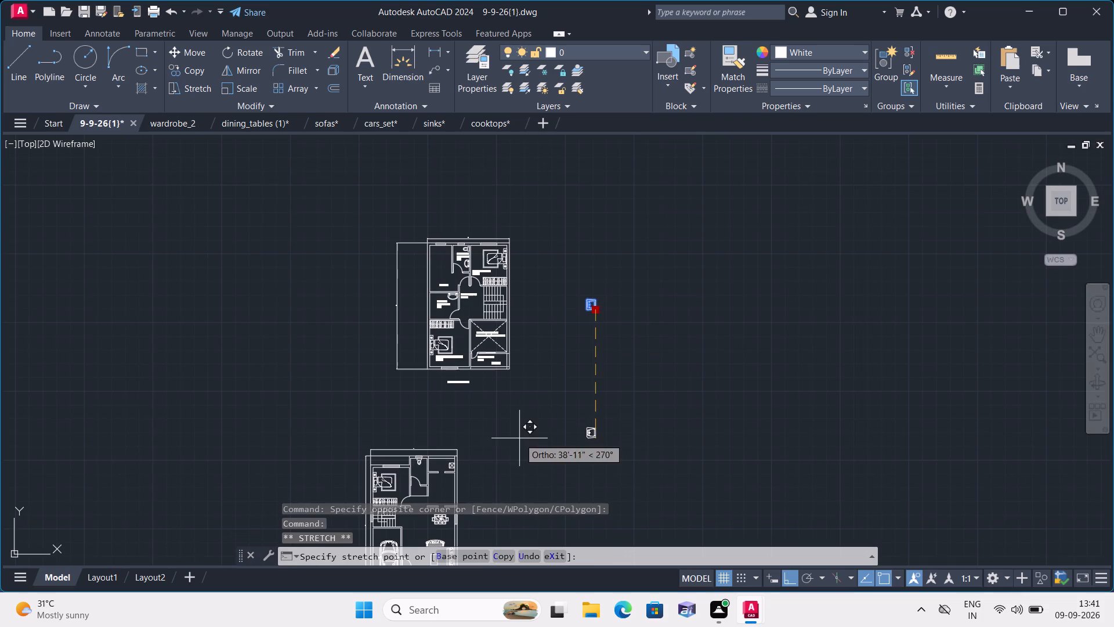
scroll(406, 471, up, 3)
scroll(508, 479, up, 1)
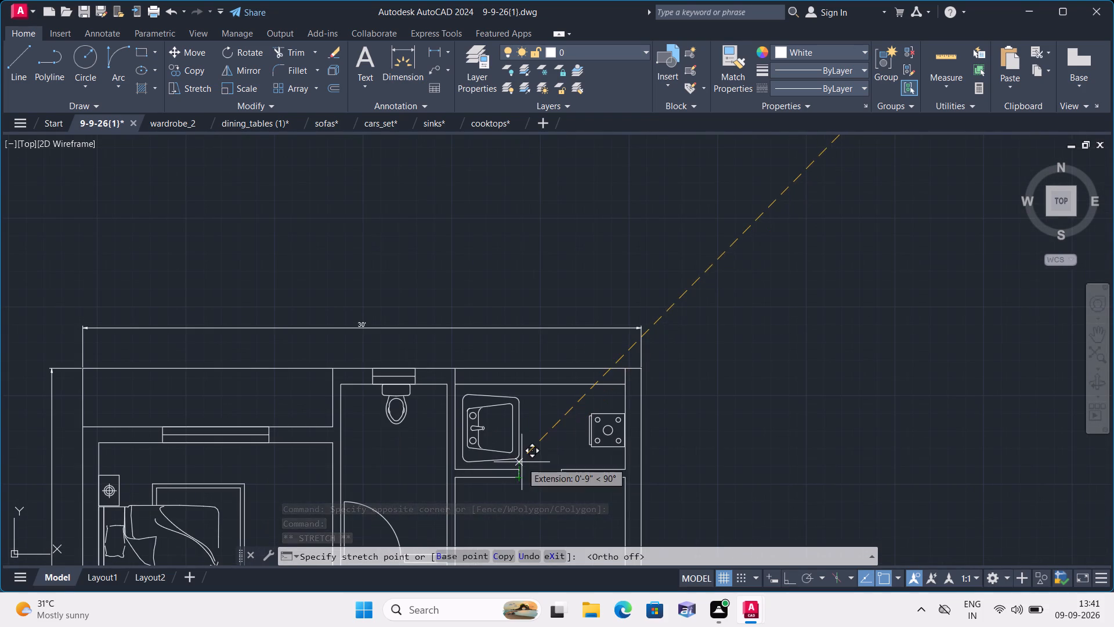
scroll(522, 462, up, 2)
click(522, 462)
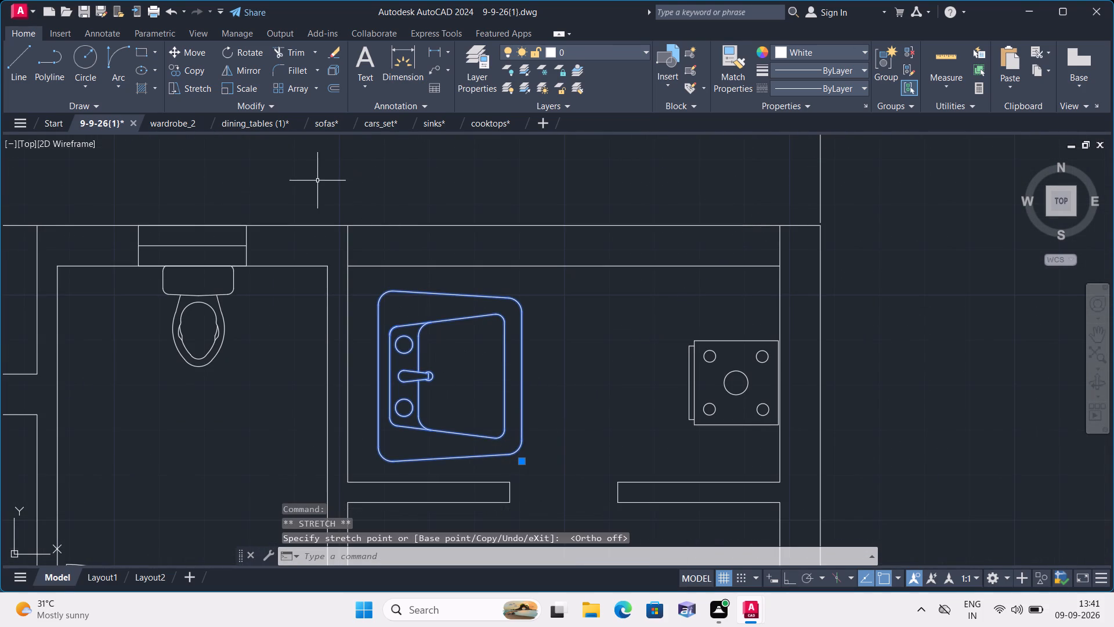
Scale the sink down further freehand about its basin, making it closer in size to the cooktop.
click(256, 86)
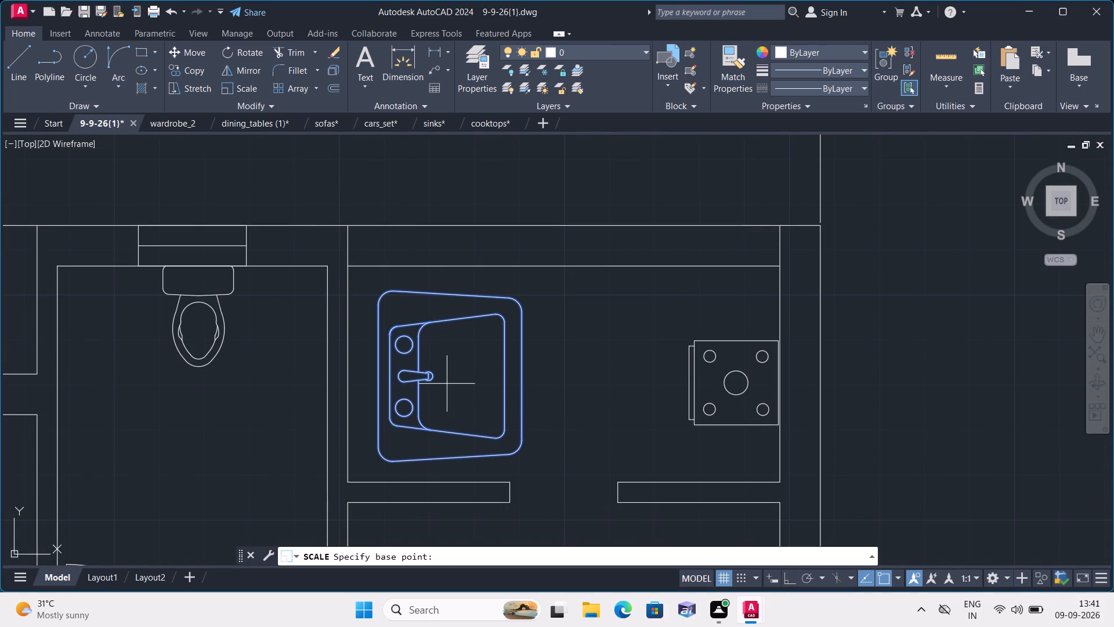
click(447, 384)
click(482, 425)
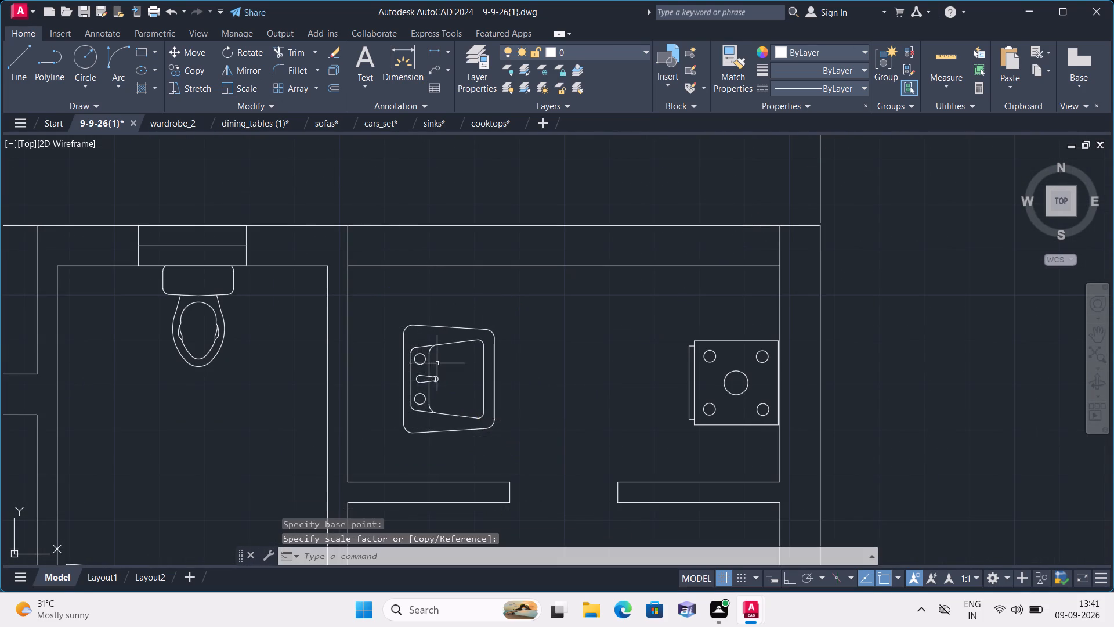
Move the sink west so its back edge sits flush against the west wall of the small northeast room.
click(404, 378)
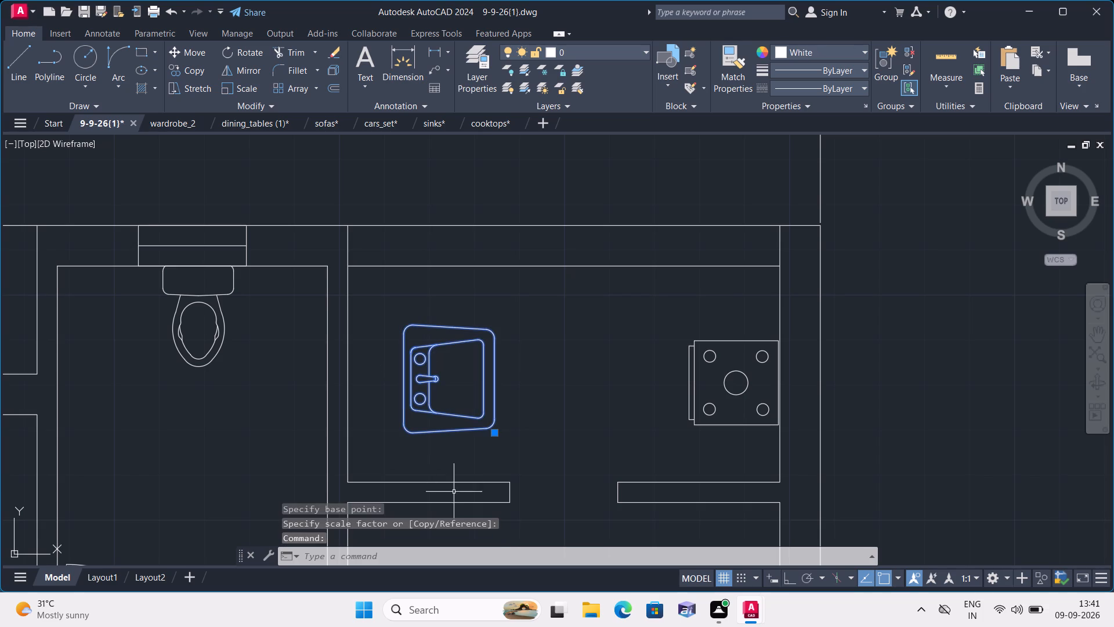
click(496, 430)
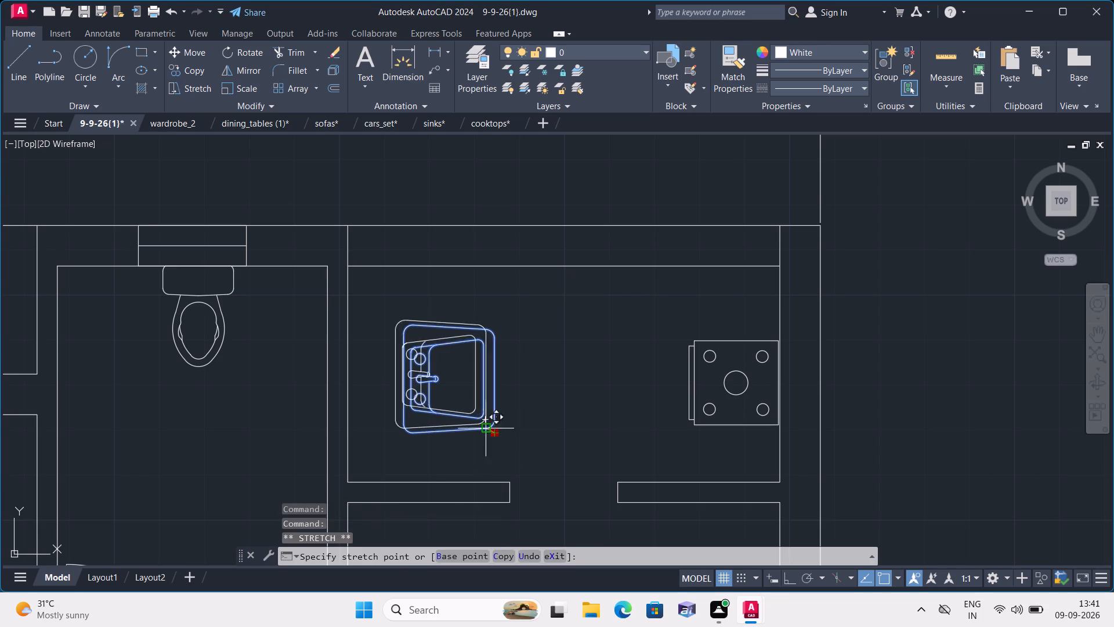
scroll(449, 443, up, 1)
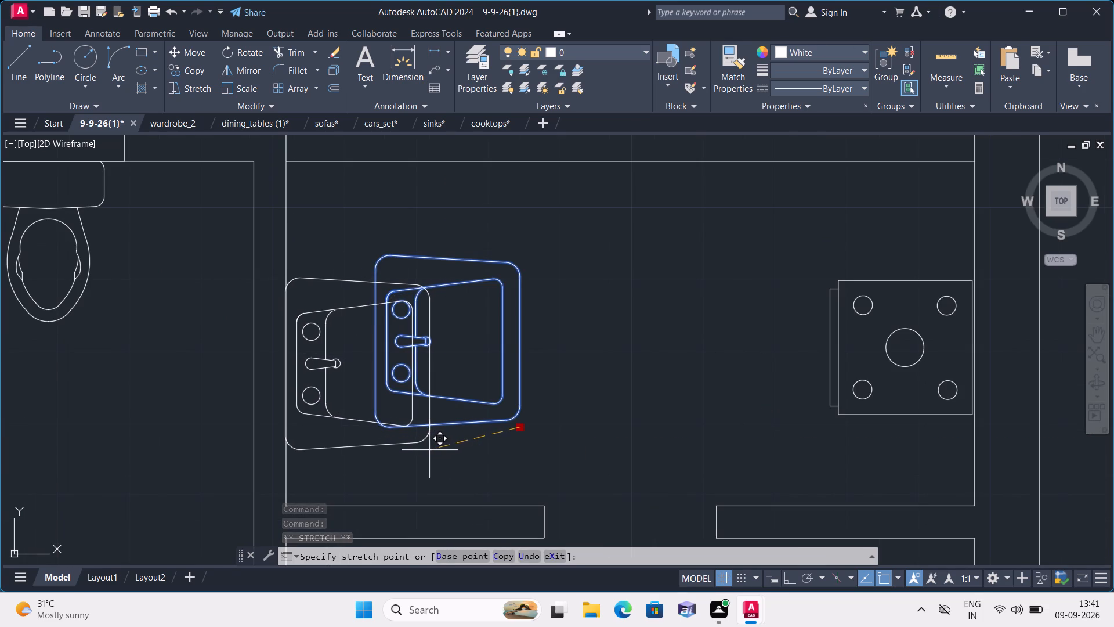
click(429, 450)
key(Escape)
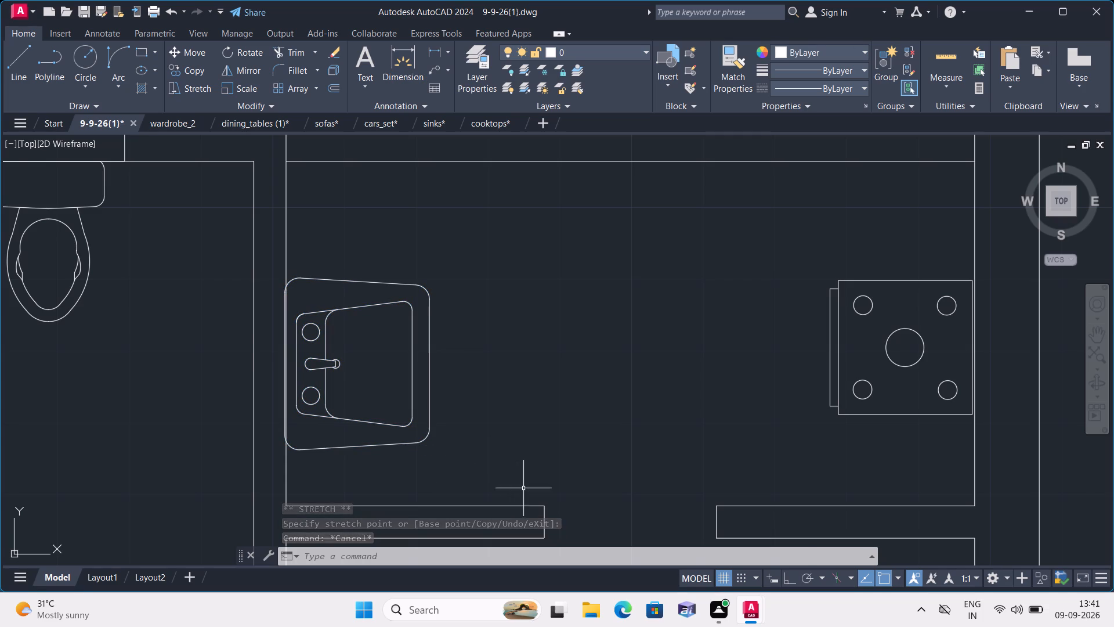
Move the sink straight south past the partition into the adjoining room, keeping it against the west wall.
scroll(526, 488, down, 1)
scroll(600, 512, down, 1)
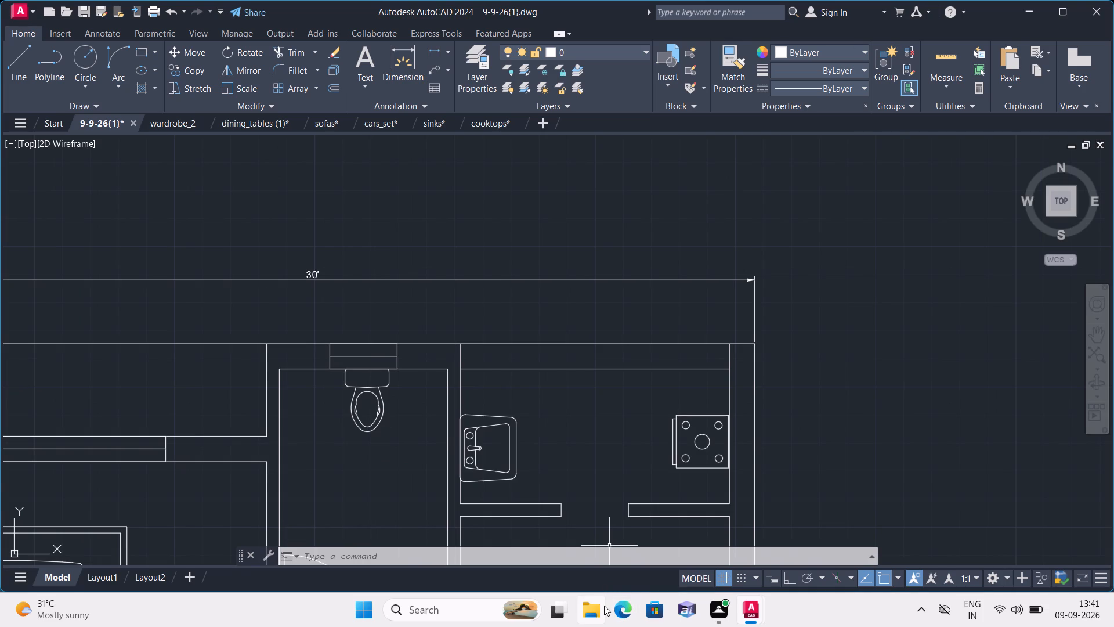
scroll(604, 606, down, 1)
scroll(441, 549, down, 3)
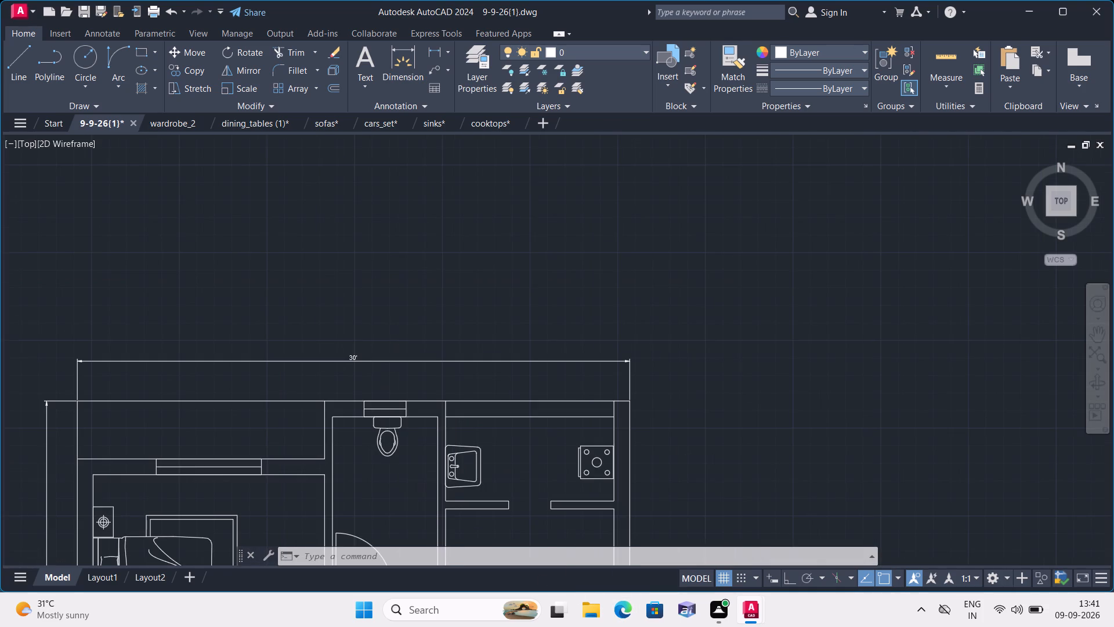
middle_drag(408, 489, 530, 313)
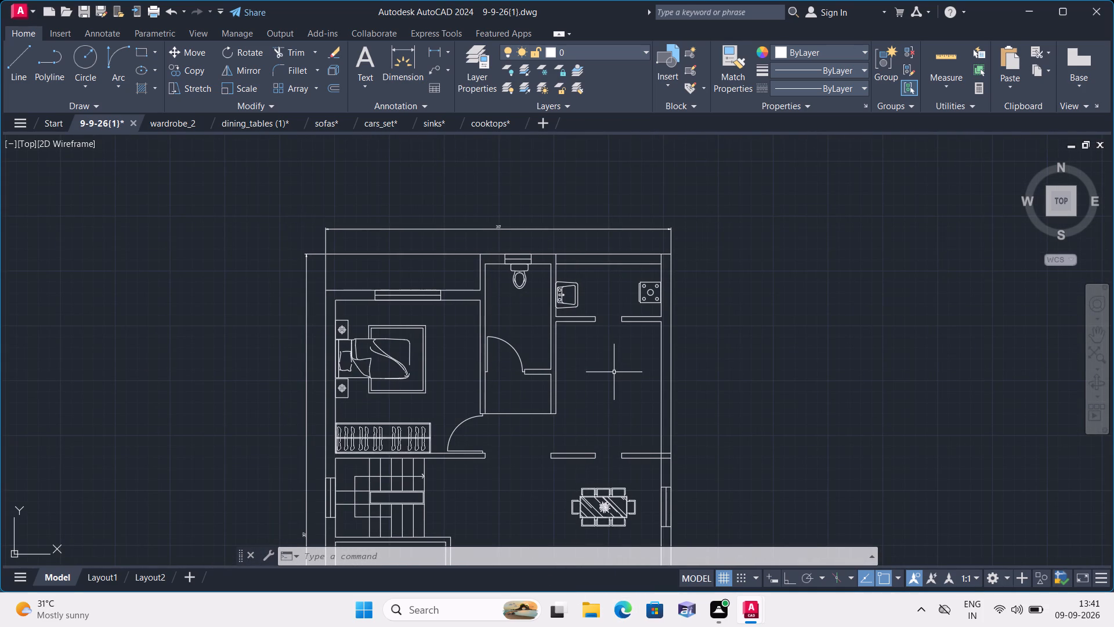
middle_drag(614, 372, 547, 374)
scroll(529, 276, up, 2)
click(475, 325)
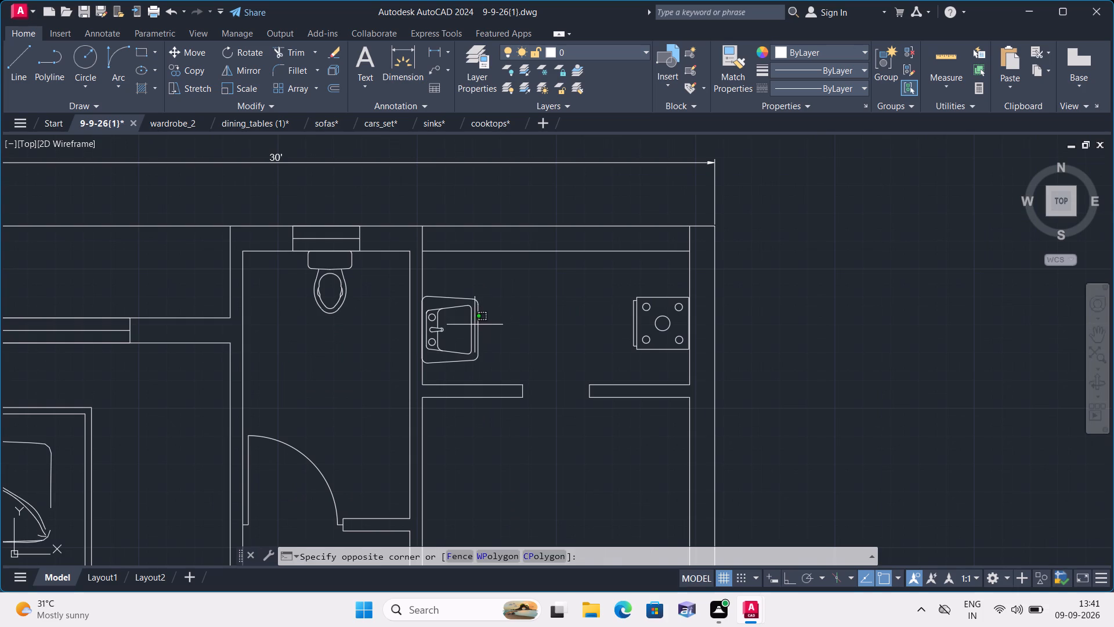
click(472, 340)
click(471, 357)
click(469, 358)
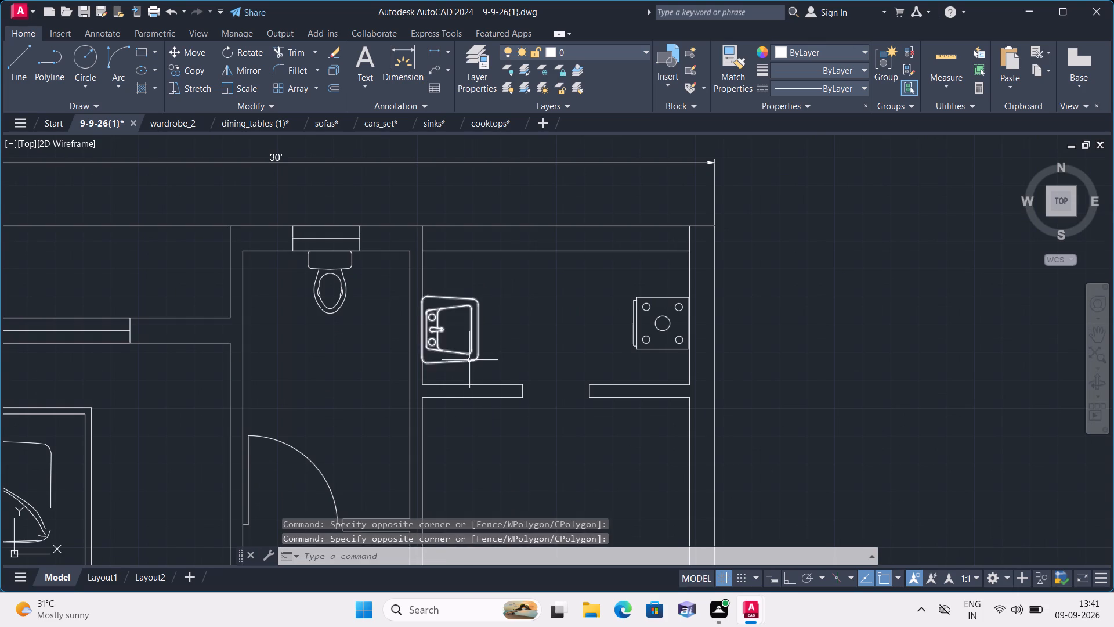
click(473, 360)
click(478, 364)
middle_drag(487, 489, 494, 399)
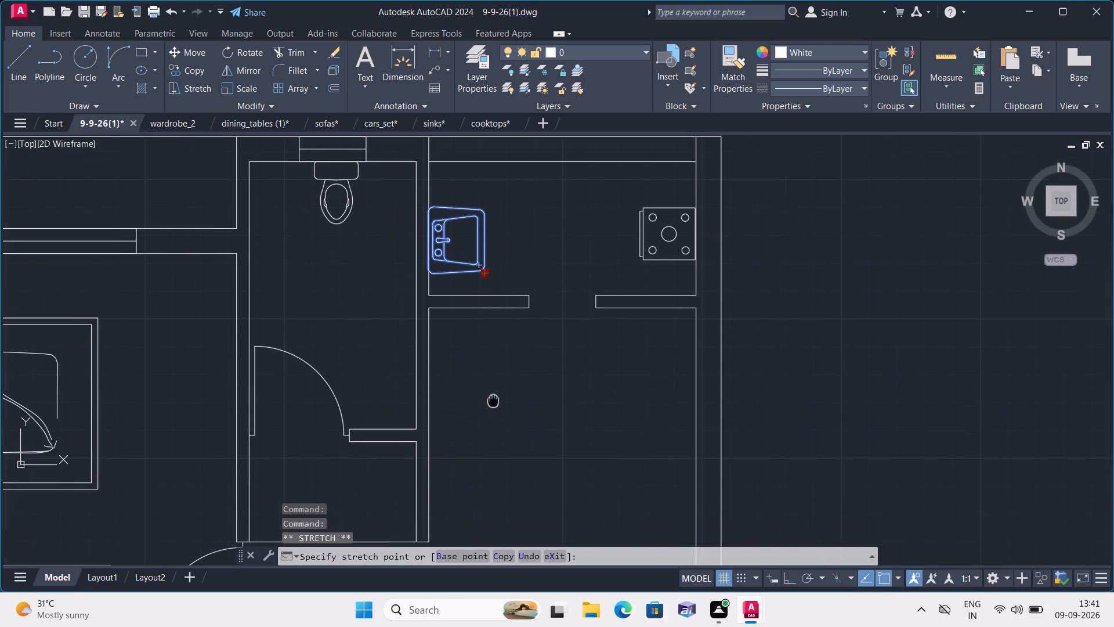
middle_drag(494, 399, 494, 398)
scroll(484, 409, up, 1)
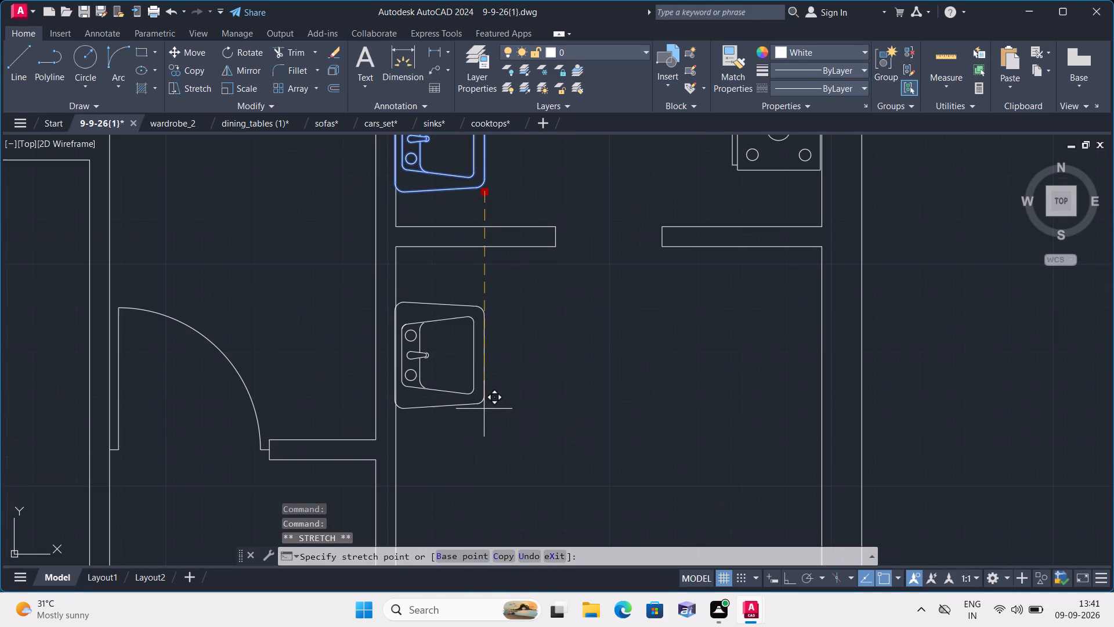
click(484, 397)
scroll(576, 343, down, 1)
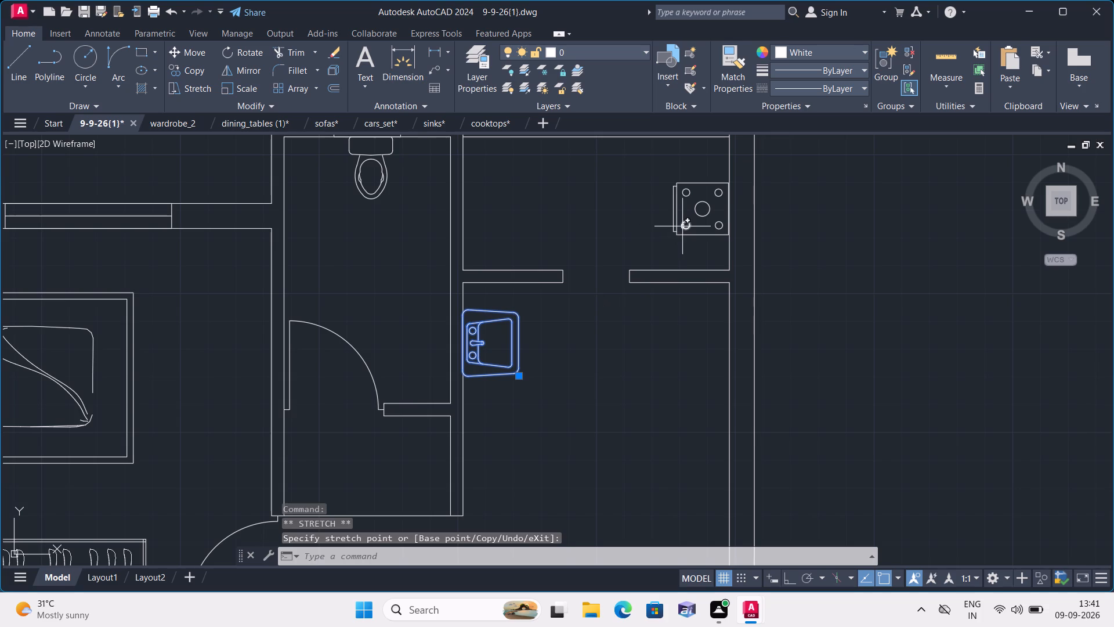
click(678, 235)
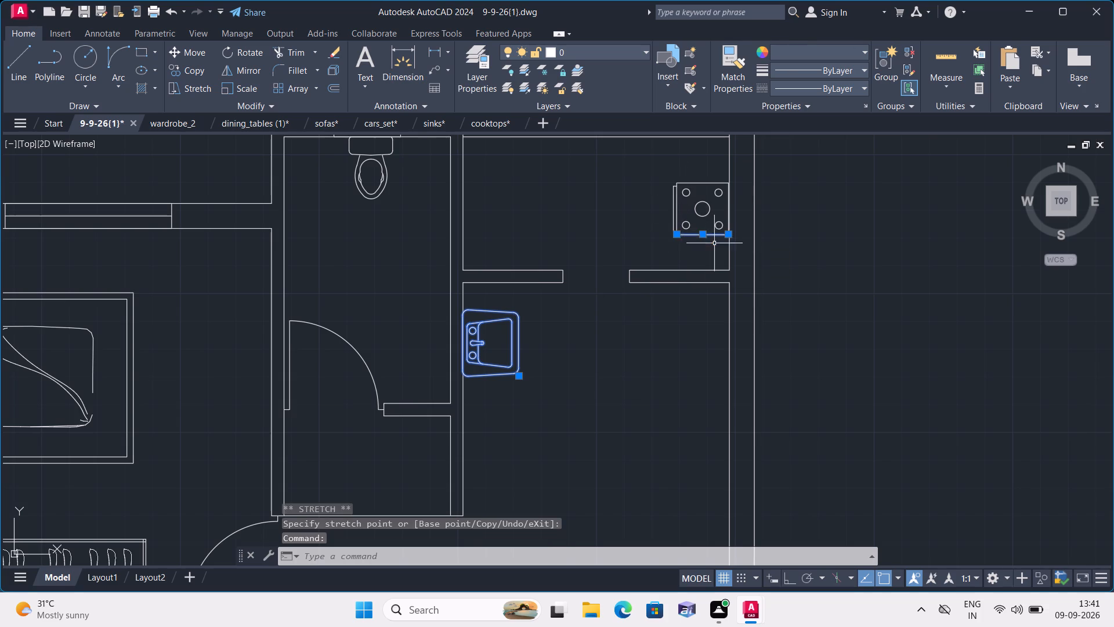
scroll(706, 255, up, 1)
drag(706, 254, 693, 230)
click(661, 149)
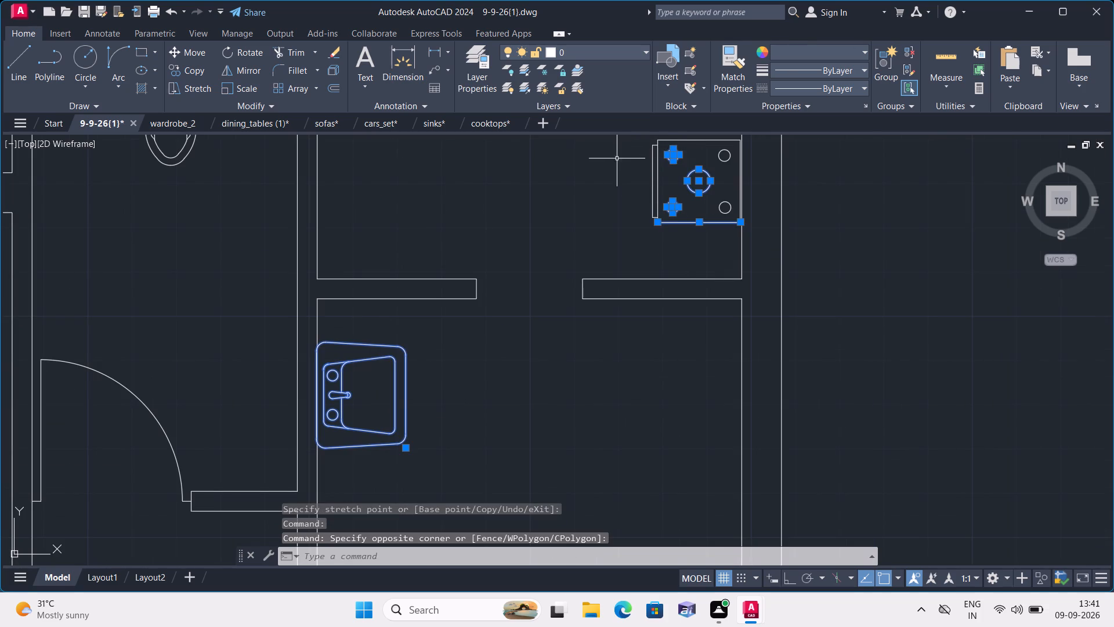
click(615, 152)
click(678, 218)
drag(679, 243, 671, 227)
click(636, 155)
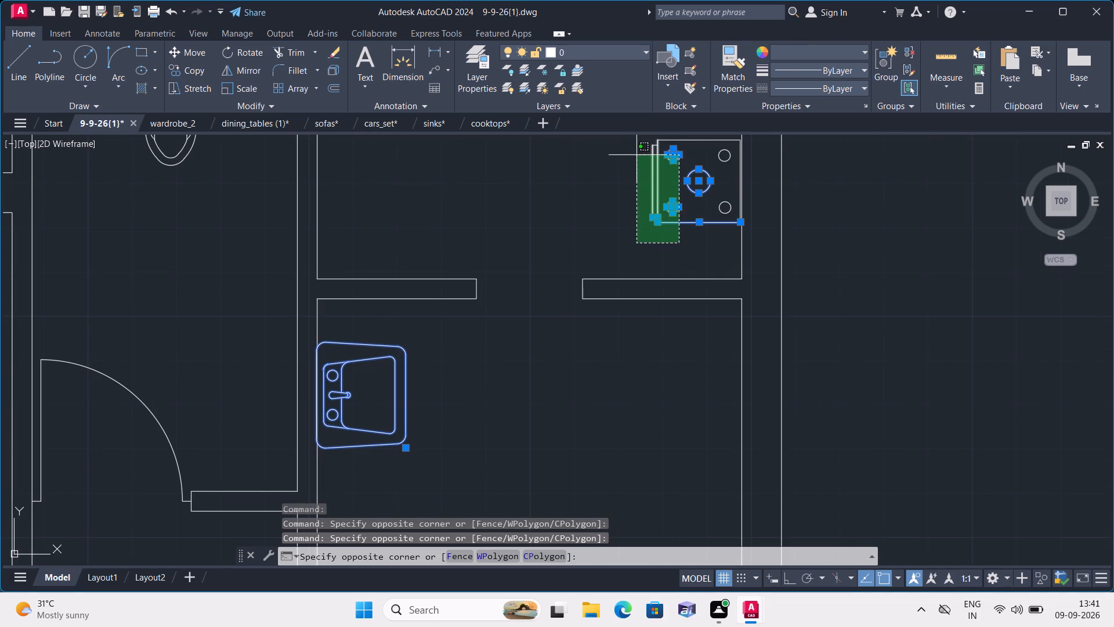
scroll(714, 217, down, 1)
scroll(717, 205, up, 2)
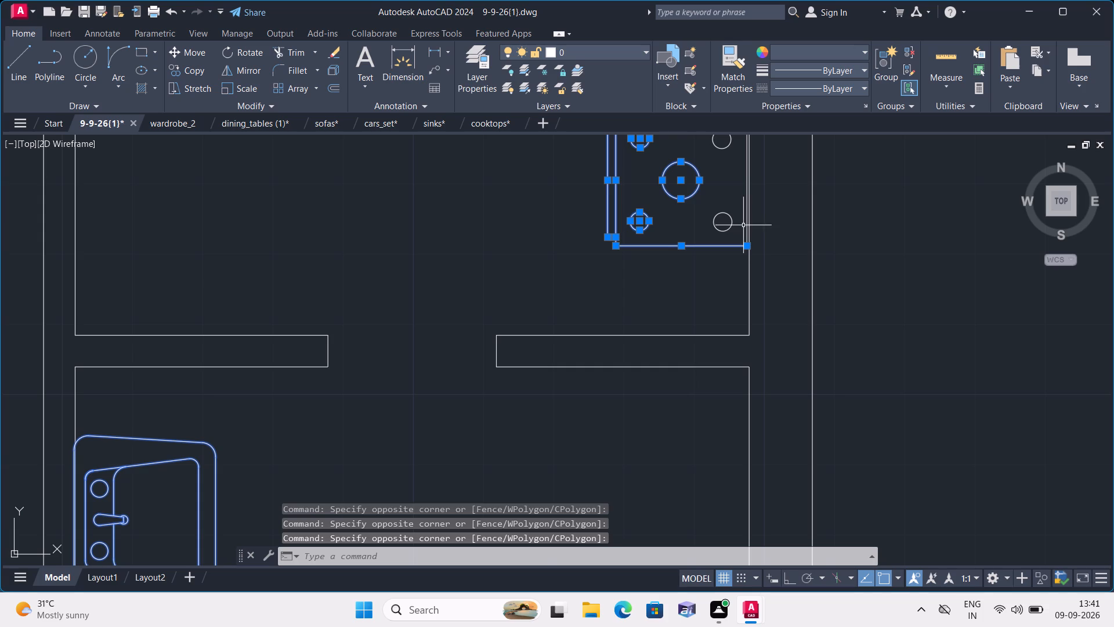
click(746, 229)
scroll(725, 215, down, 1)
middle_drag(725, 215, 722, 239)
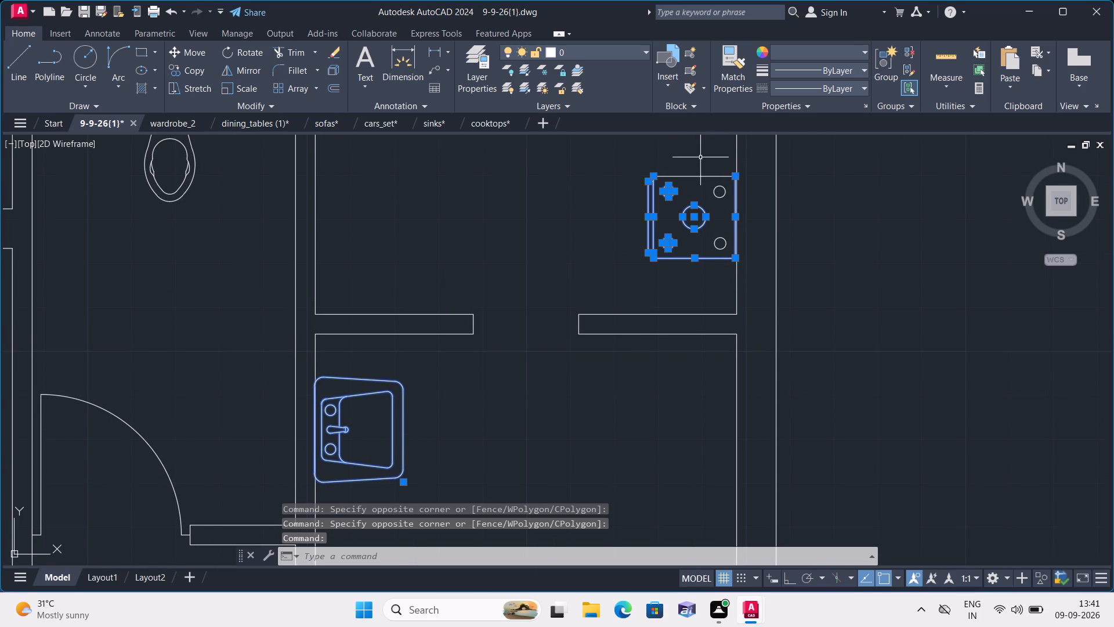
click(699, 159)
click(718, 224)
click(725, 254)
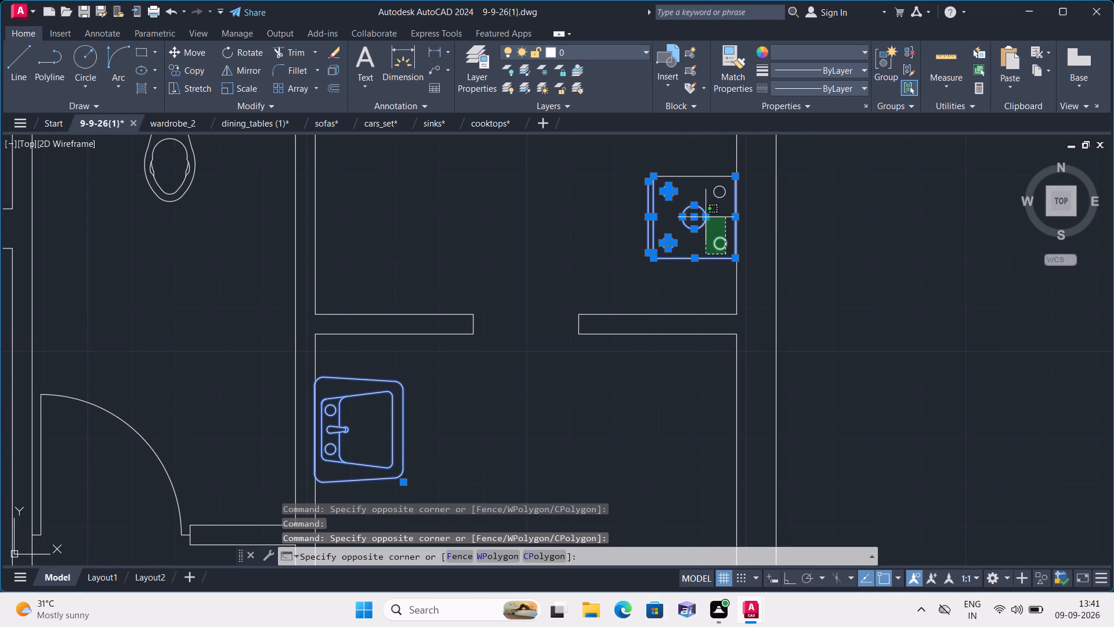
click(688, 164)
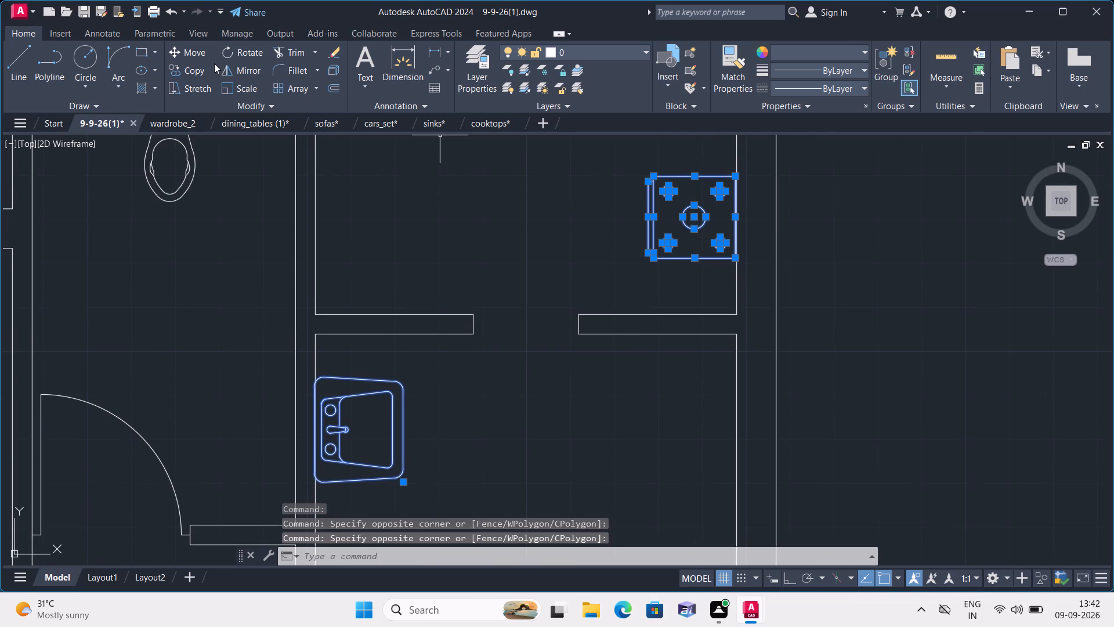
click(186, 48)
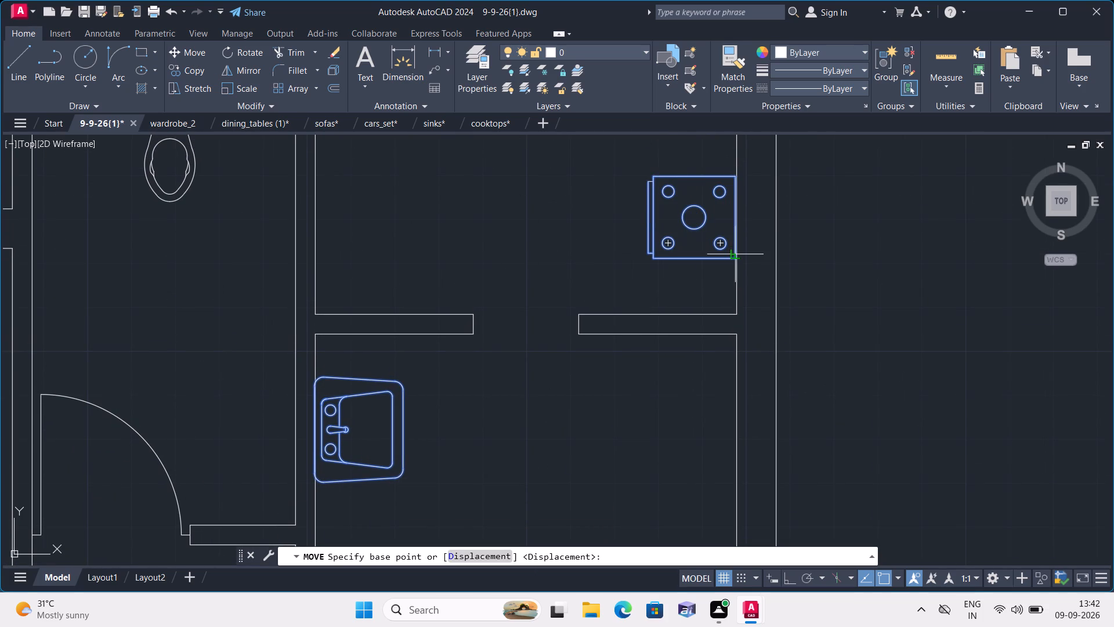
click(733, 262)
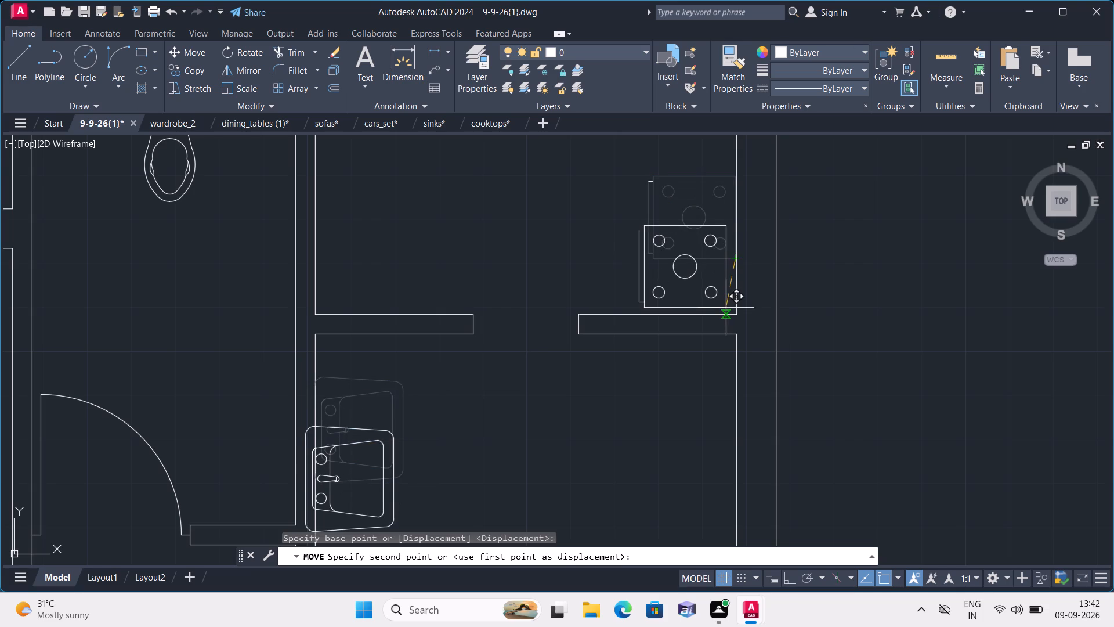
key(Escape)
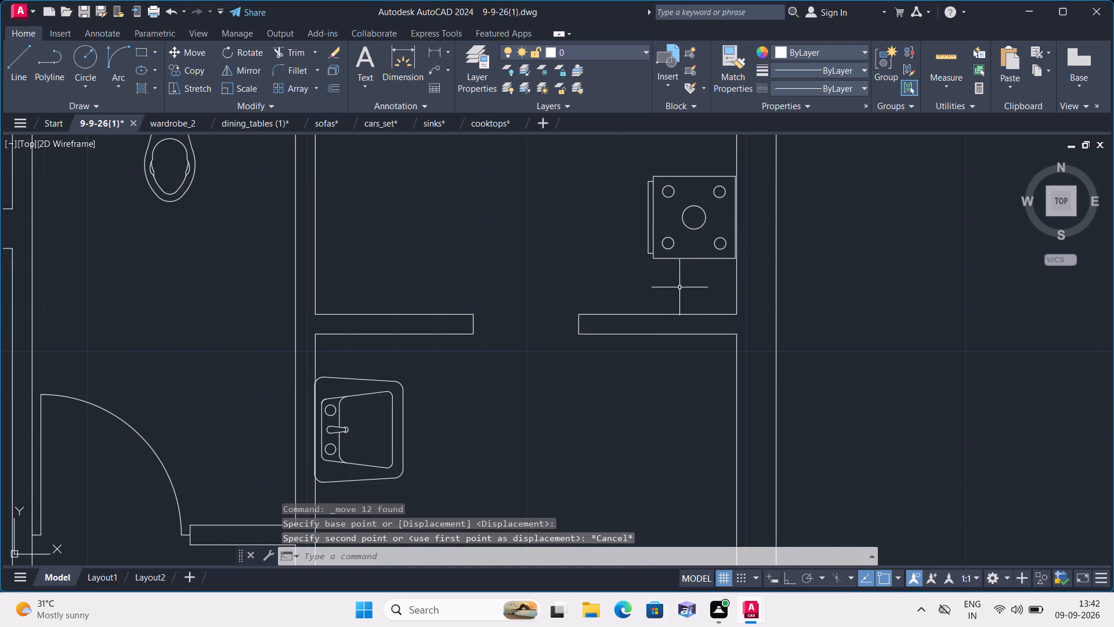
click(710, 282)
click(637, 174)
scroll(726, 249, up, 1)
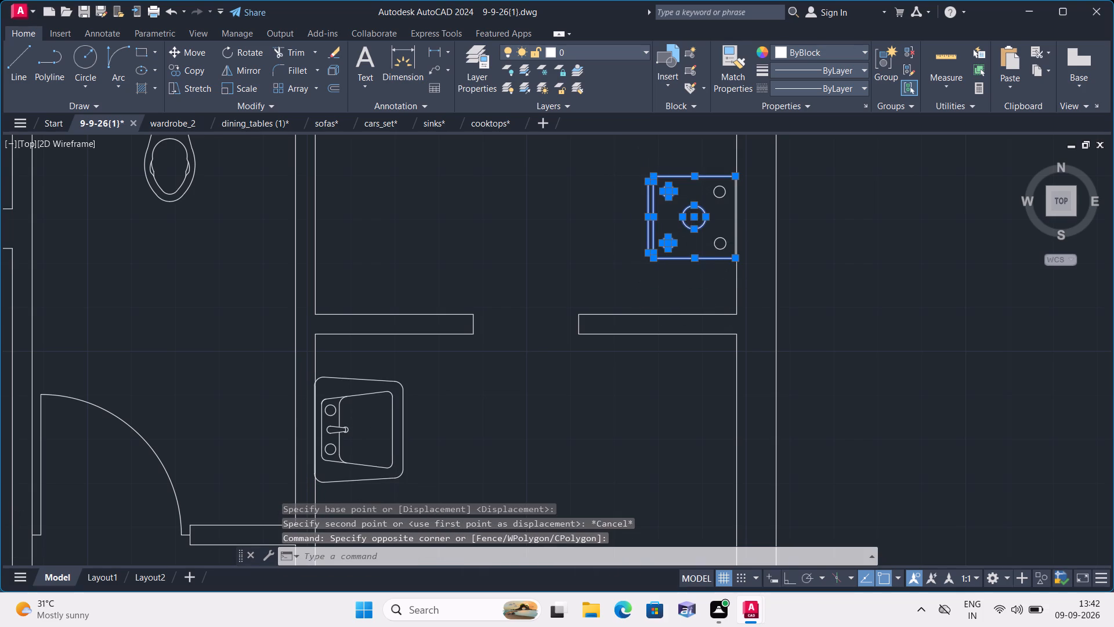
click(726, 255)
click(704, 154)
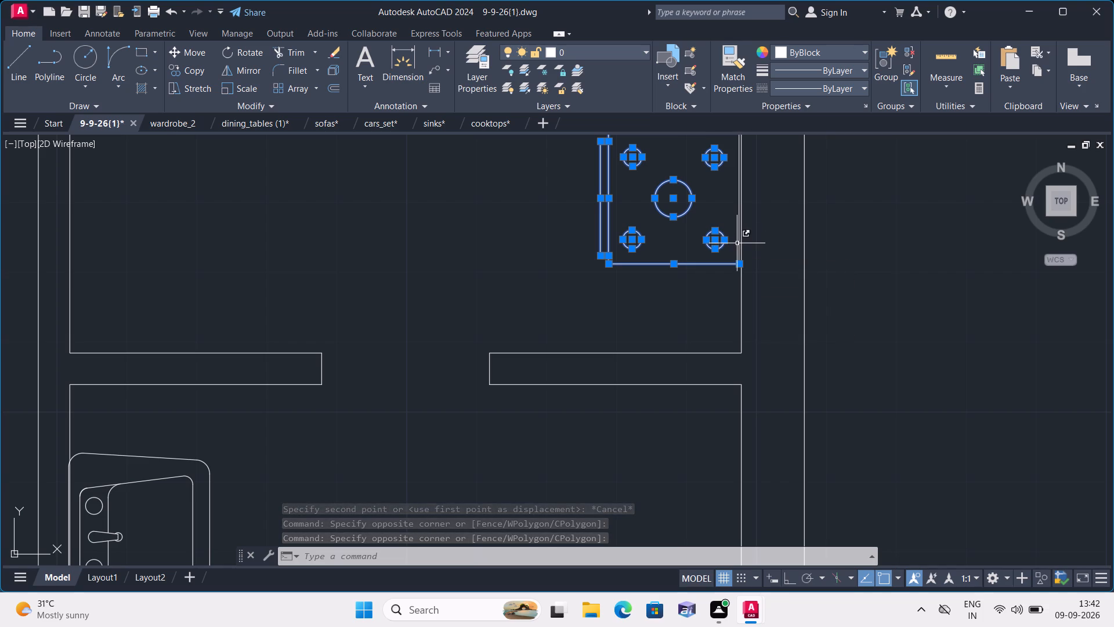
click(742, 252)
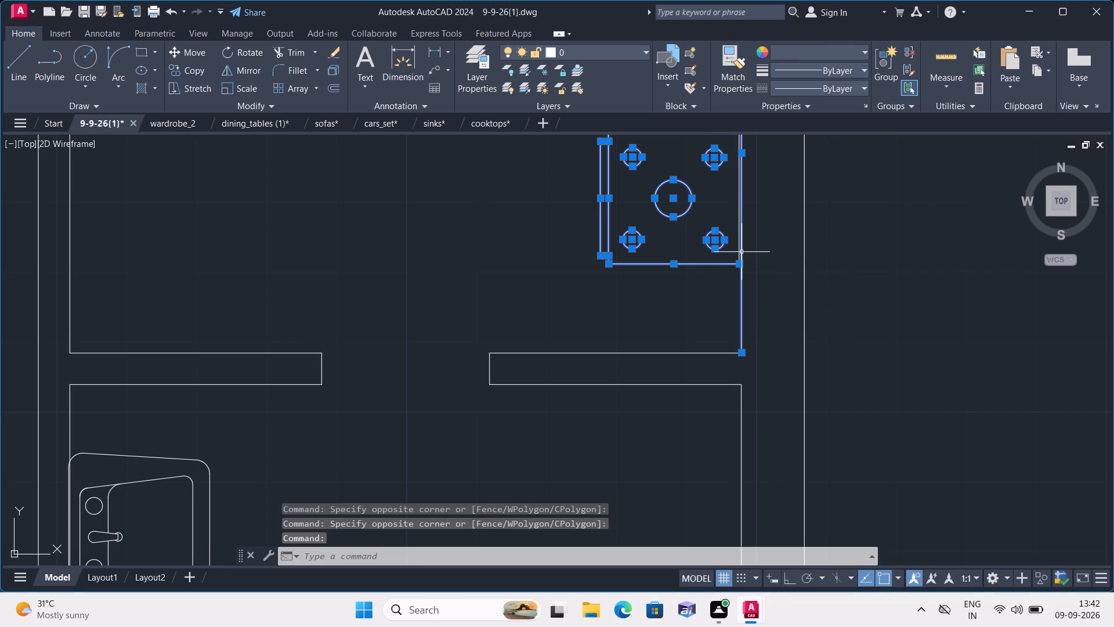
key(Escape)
Move the cooktop south past the partition into the sink's room, placing its back edge flush against the east wall.
click(649, 237)
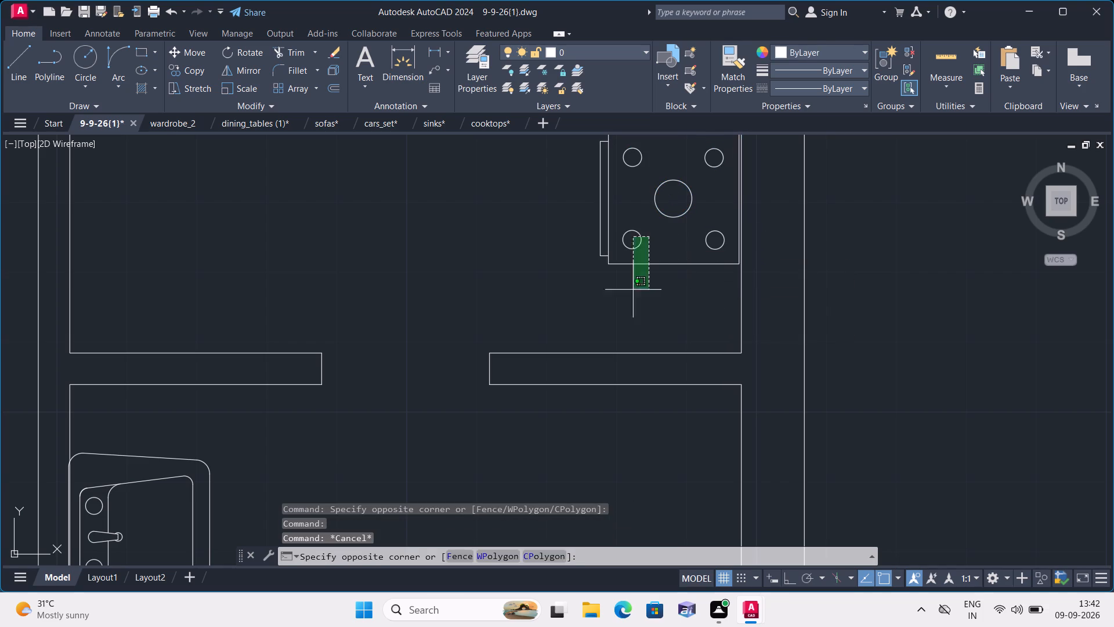
drag(650, 296, 613, 237)
drag(628, 287, 622, 270)
click(580, 155)
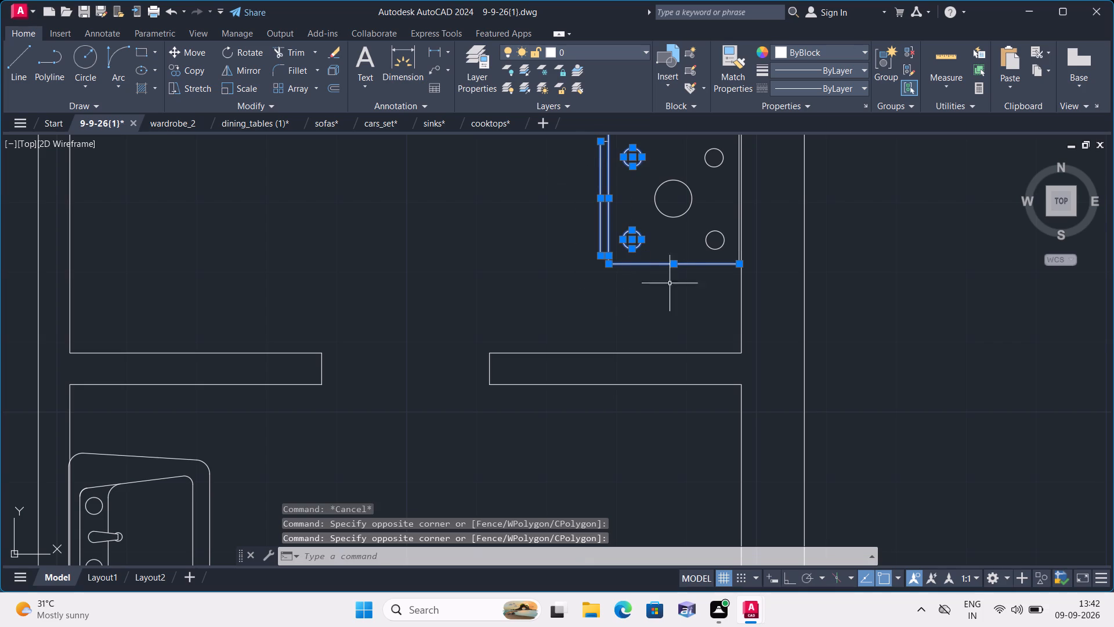
click(688, 289)
click(686, 170)
drag(719, 284, 722, 238)
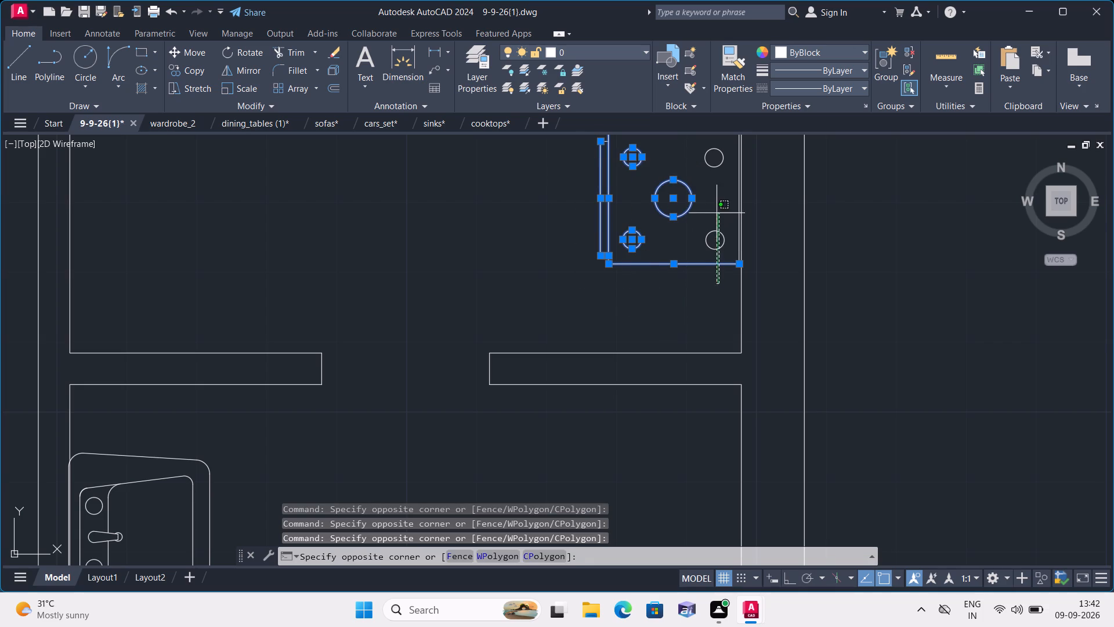
click(713, 207)
middle_drag(713, 207, 711, 244)
click(716, 221)
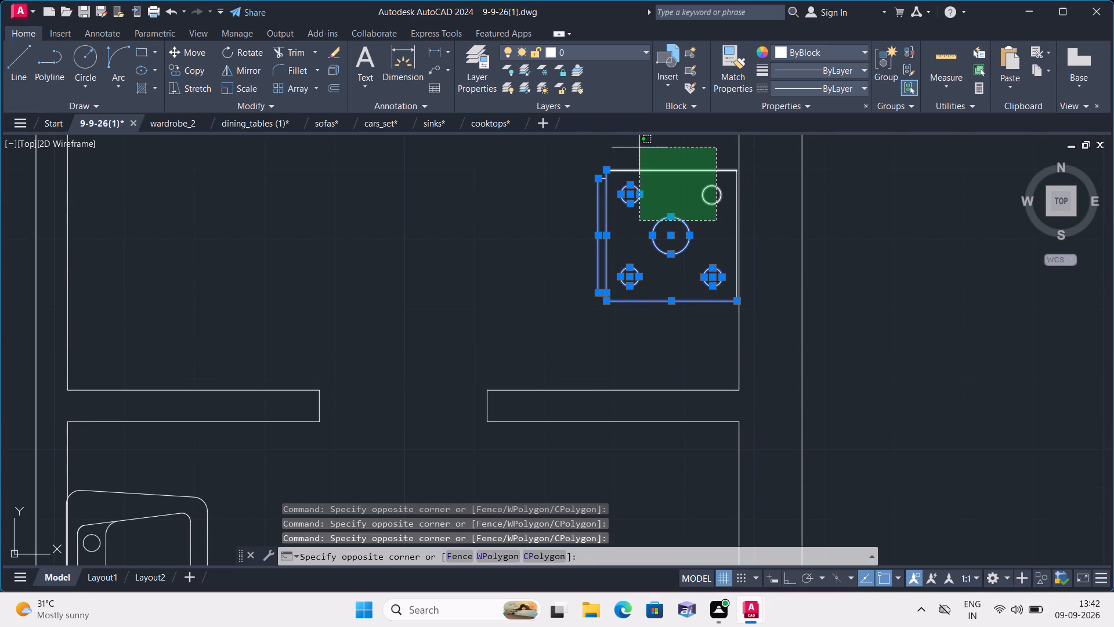
click(639, 147)
scroll(729, 228, up, 2)
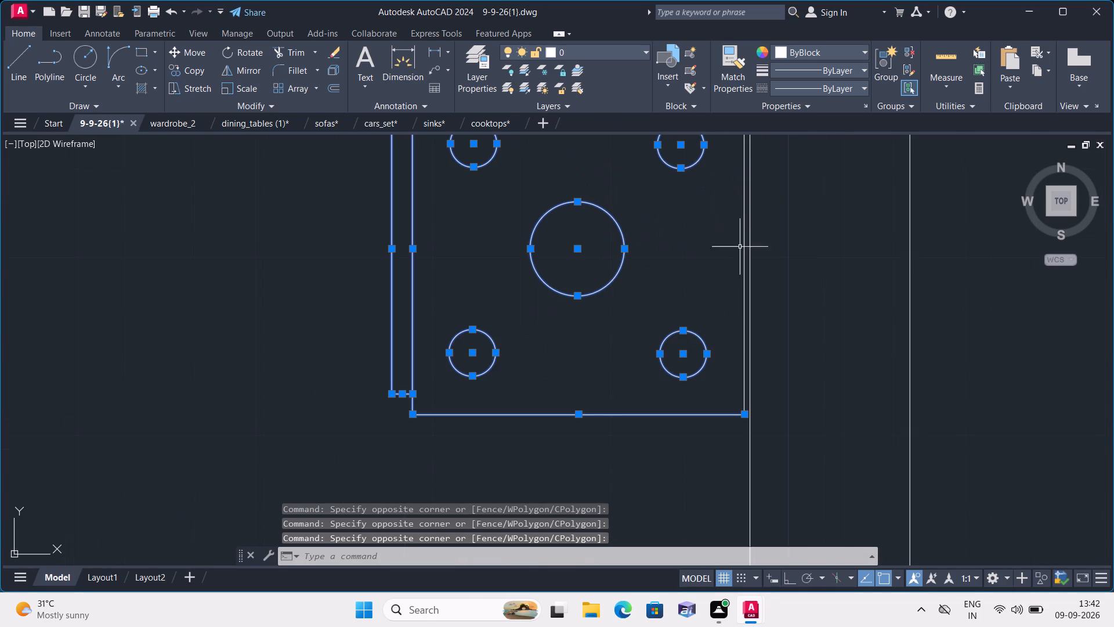
click(744, 268)
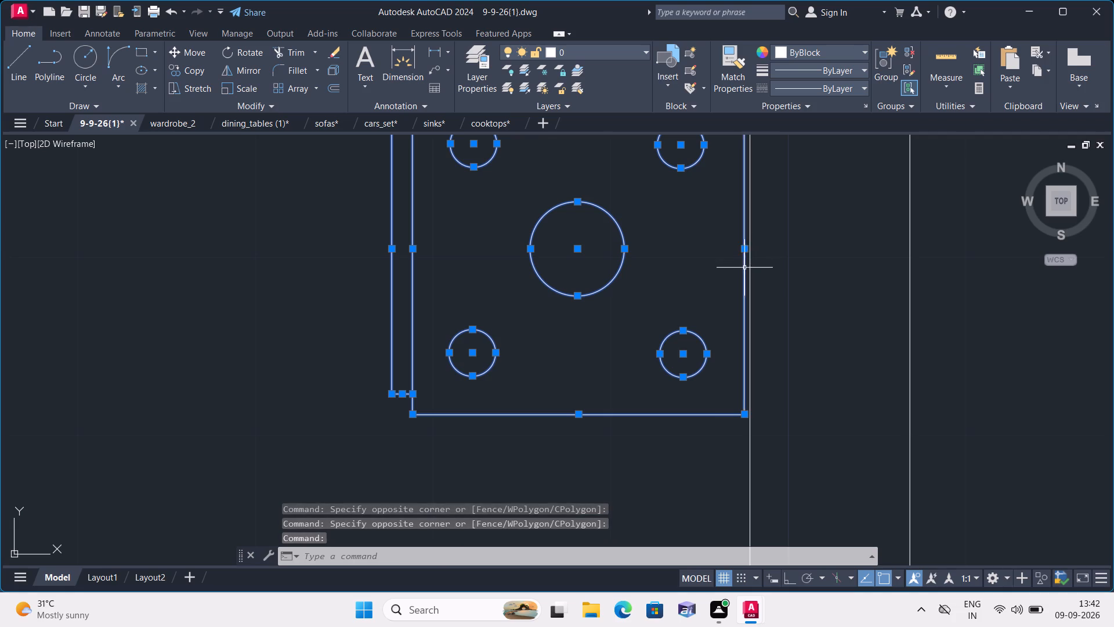
click(193, 55)
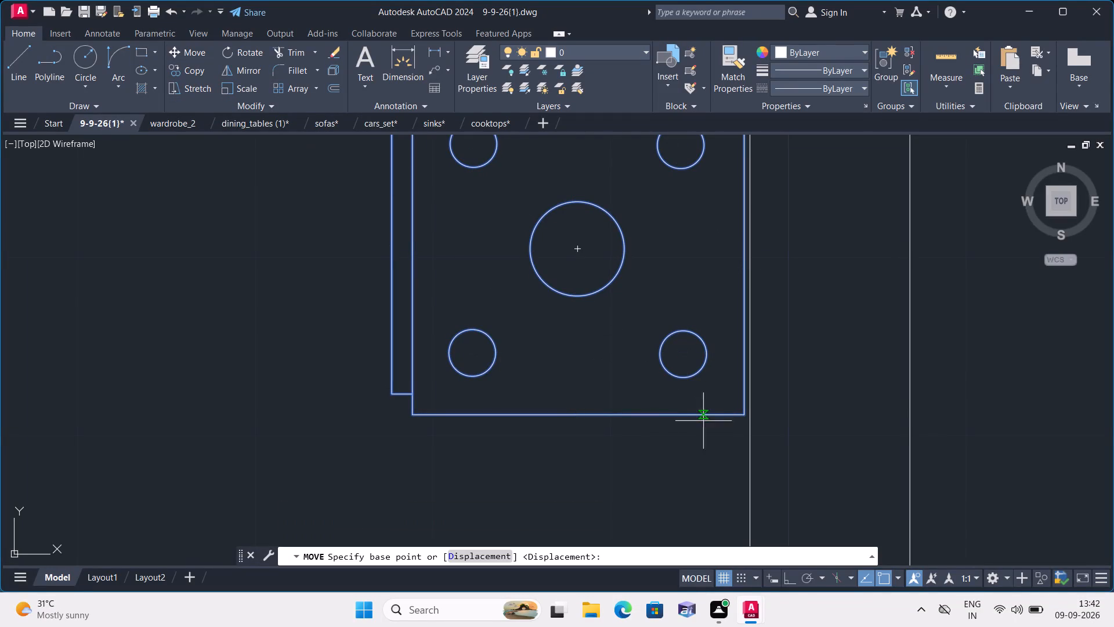
click(743, 412)
middle_drag(741, 439, 743, 250)
scroll(737, 300, down, 2)
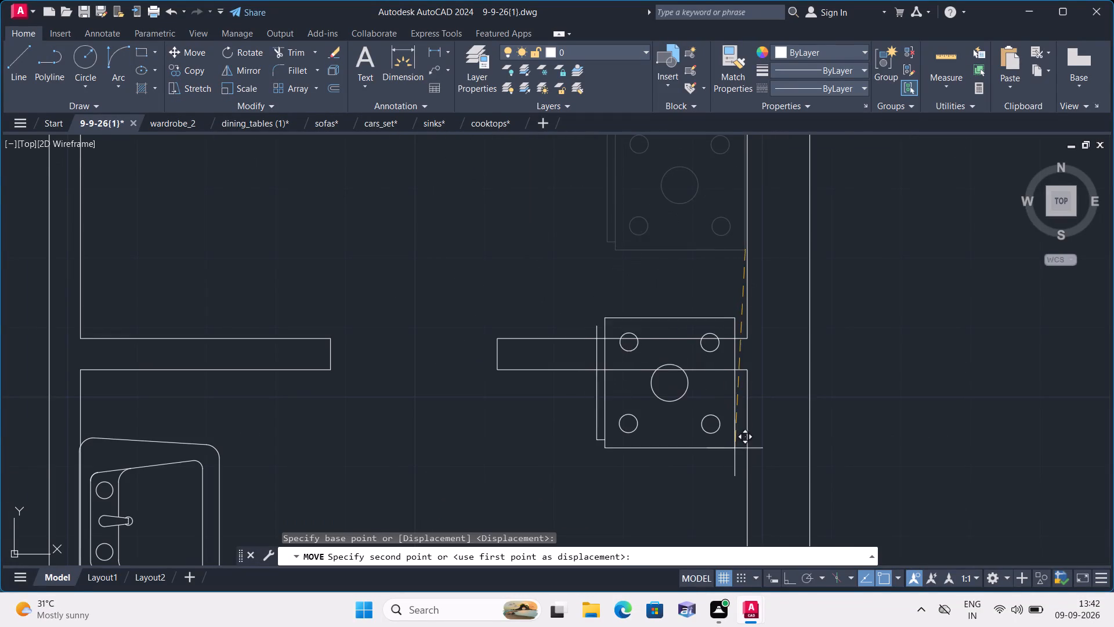
middle_drag(732, 449, 729, 258)
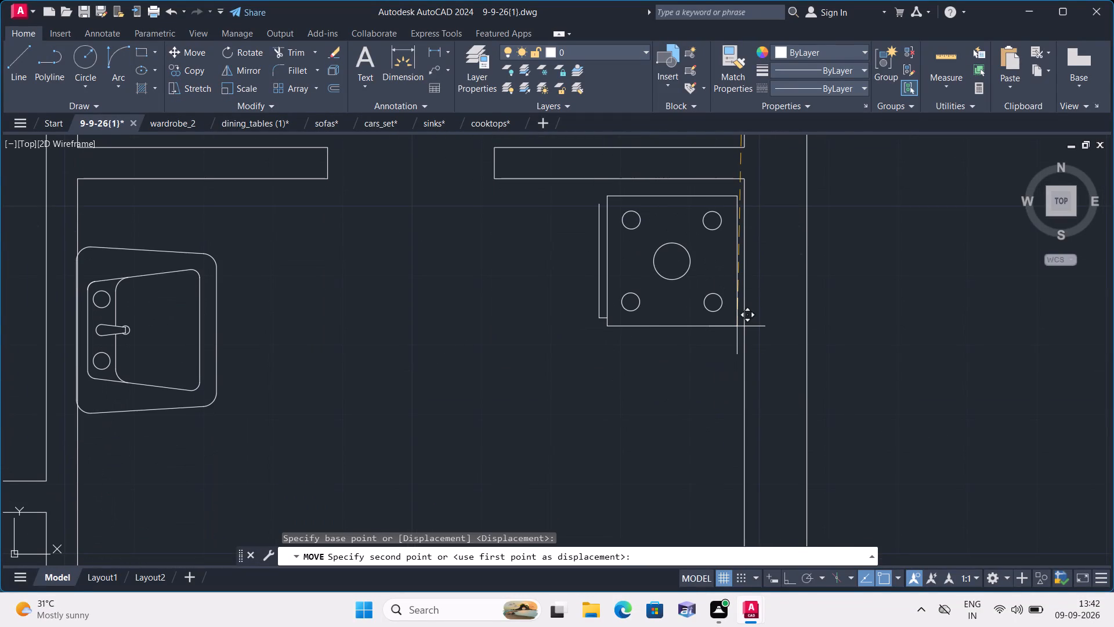
middle_drag(725, 354, 706, 282)
scroll(706, 282, down, 1)
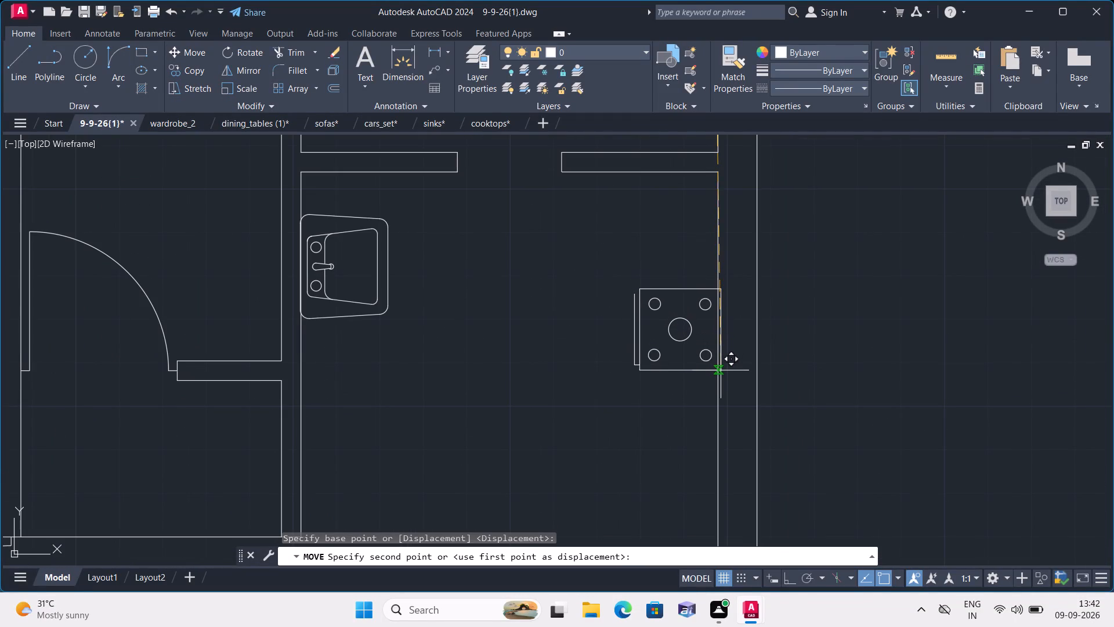
click(717, 384)
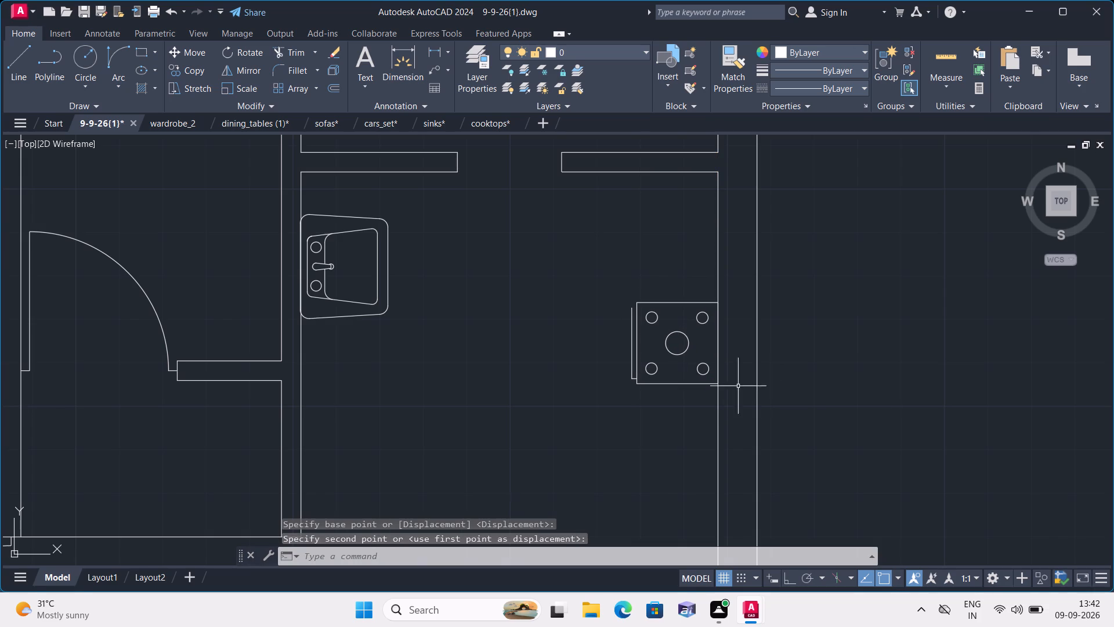
key(Escape)
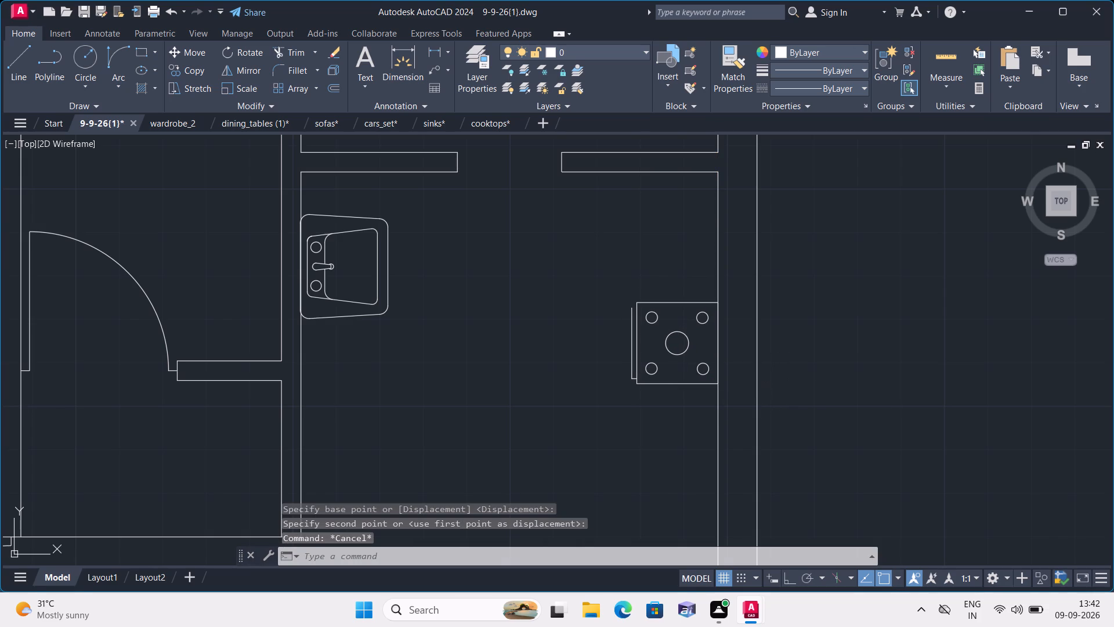
Move the stray short line left in the small northeast room down to the north end of the cooktop's west strip.
scroll(720, 388, down, 2)
scroll(691, 236, up, 3)
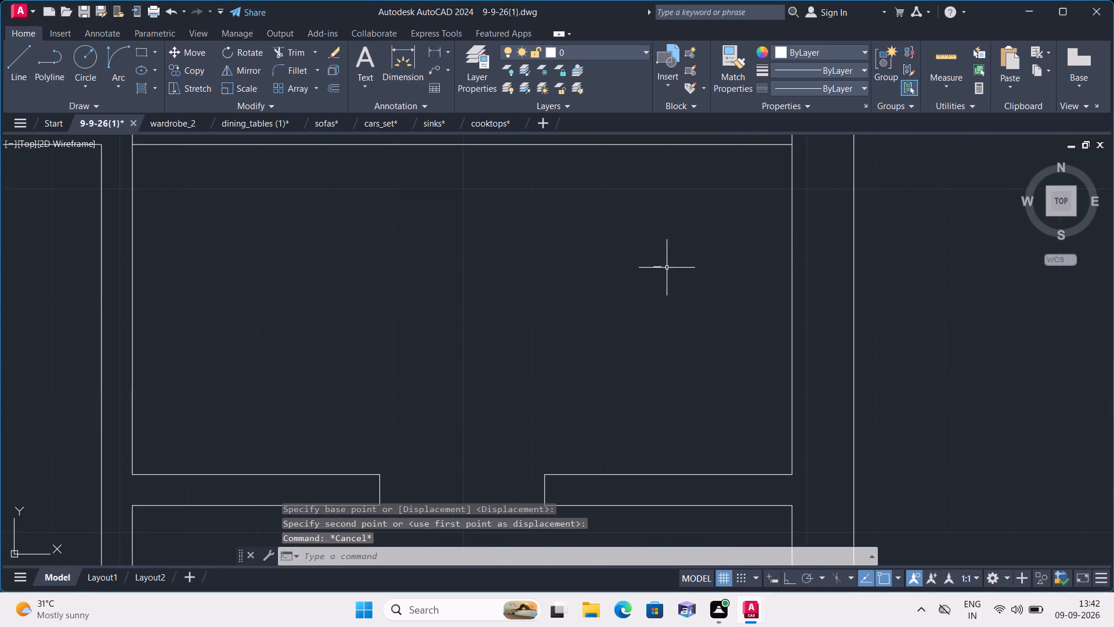
click(655, 267)
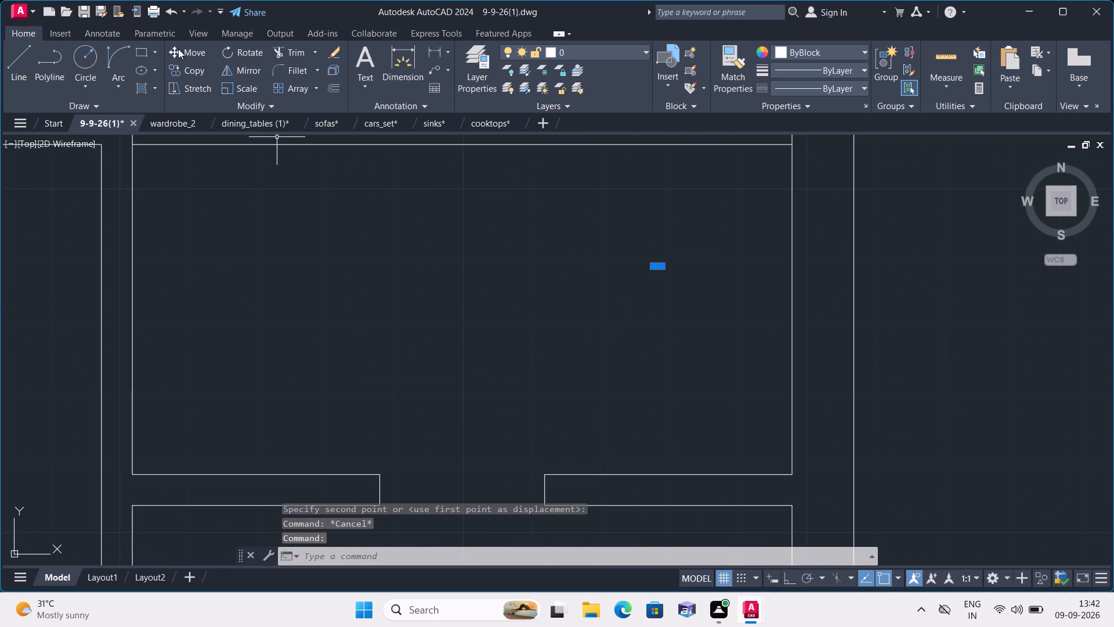
click(178, 46)
scroll(661, 274, up, 2)
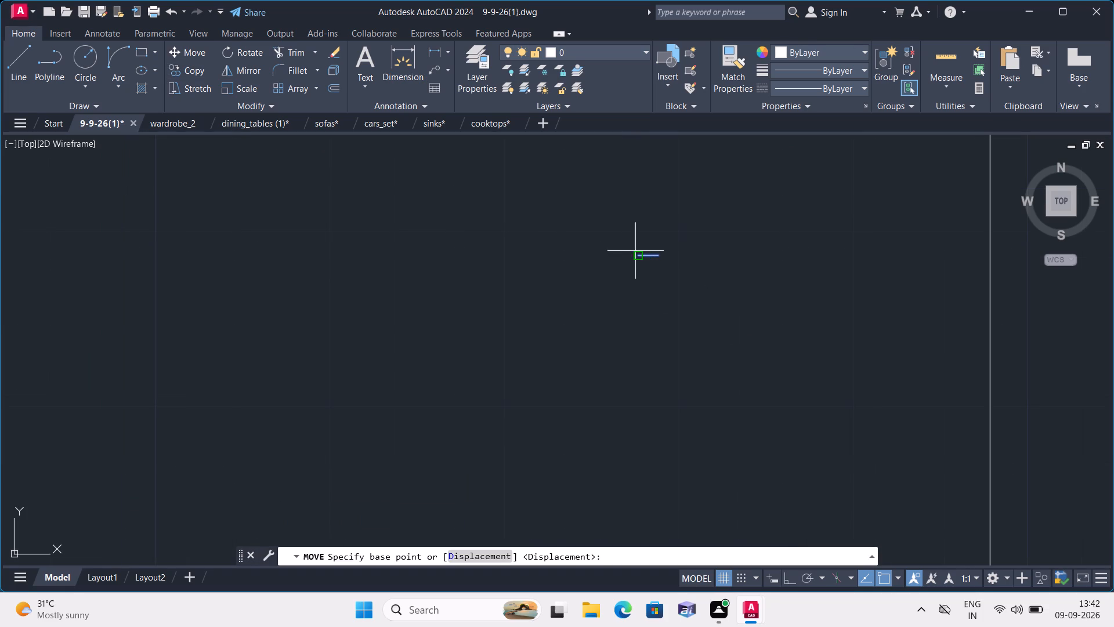
click(631, 258)
scroll(663, 321, down, 1)
scroll(678, 448, down, 1)
middle_drag(678, 448, 697, 234)
scroll(699, 221, down, 1)
scroll(678, 443, up, 3)
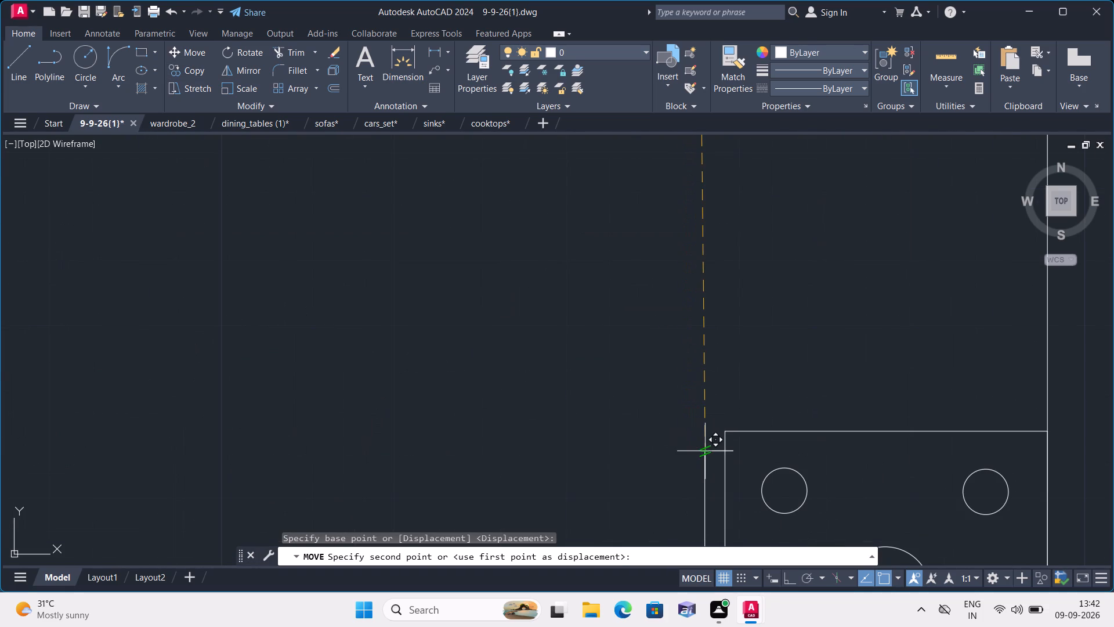
click(706, 452)
Move the short line west onto the strip's outer corner, closing the north end of the cooktop's west strip.
scroll(732, 459, up, 1)
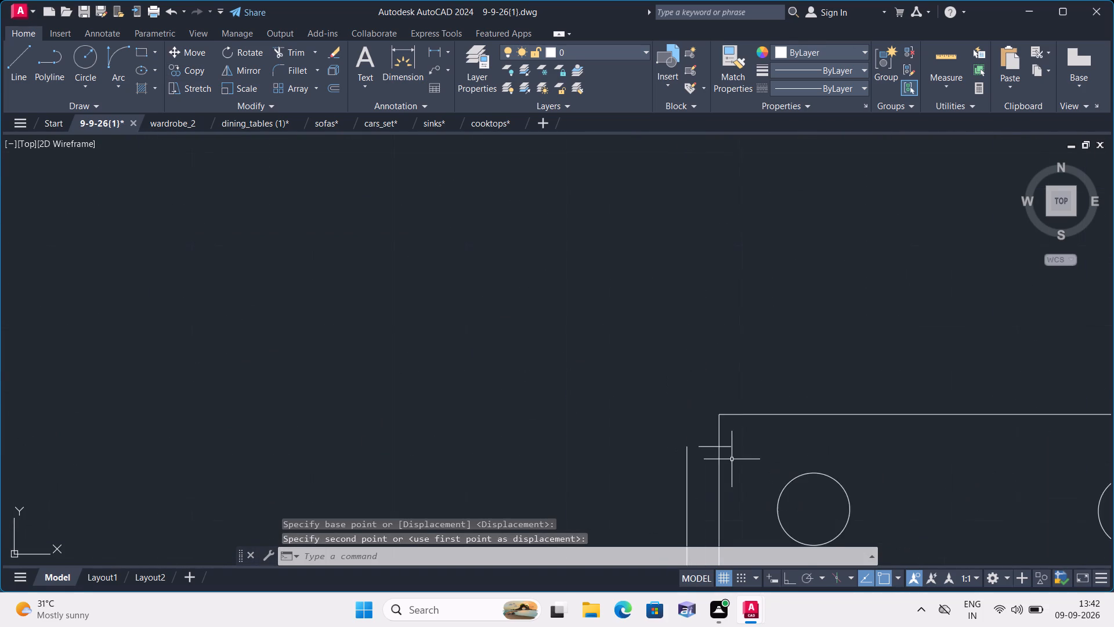
scroll(732, 459, up, 1)
click(719, 440)
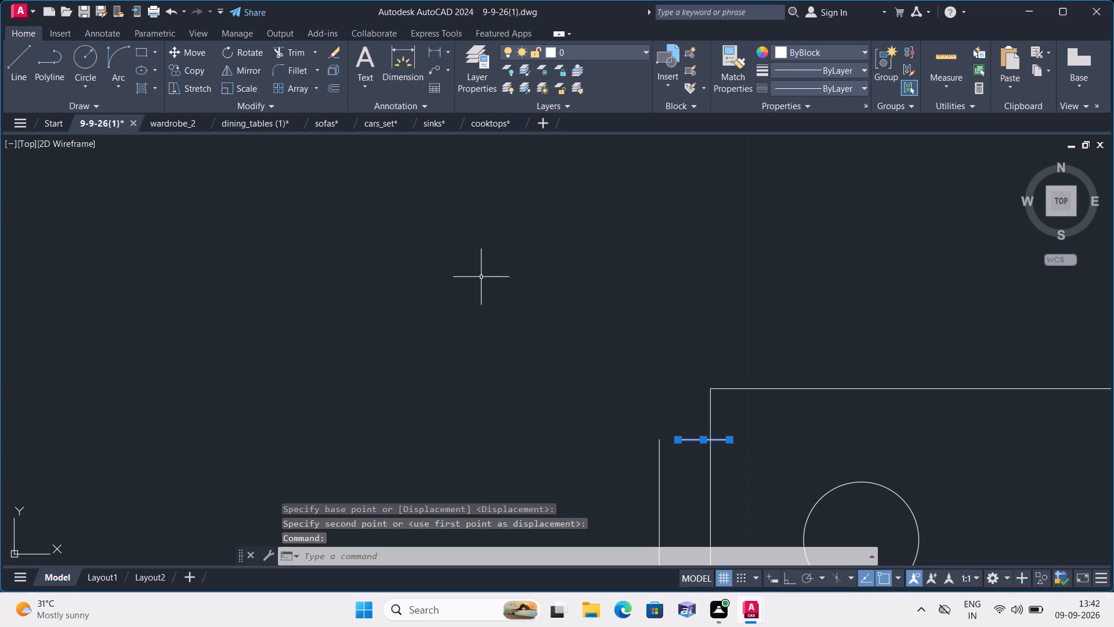
click(182, 48)
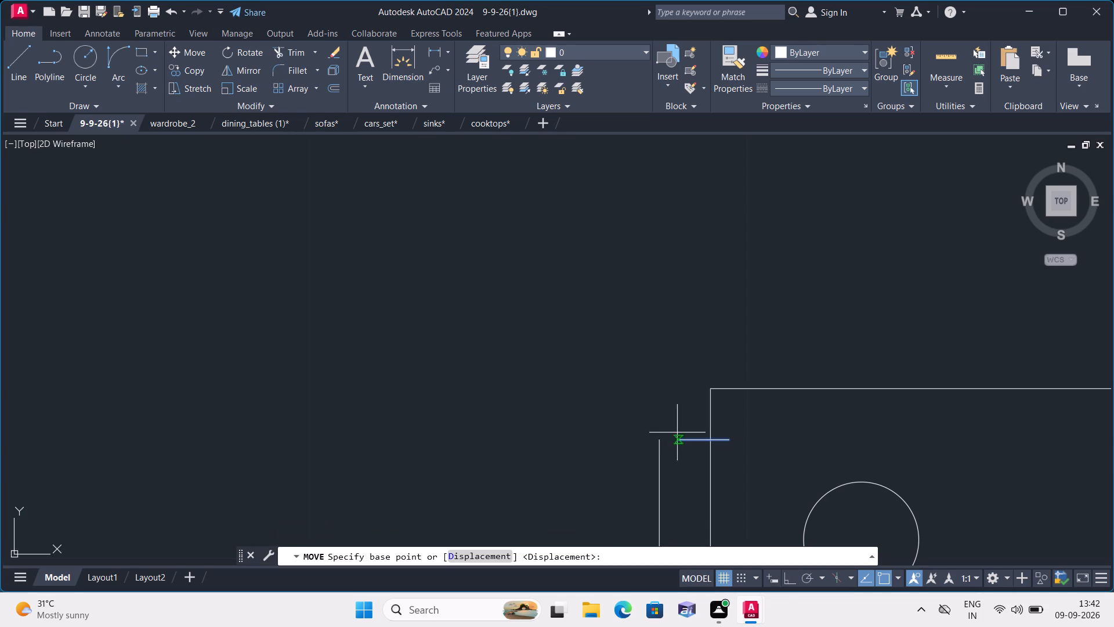
click(677, 441)
click(658, 442)
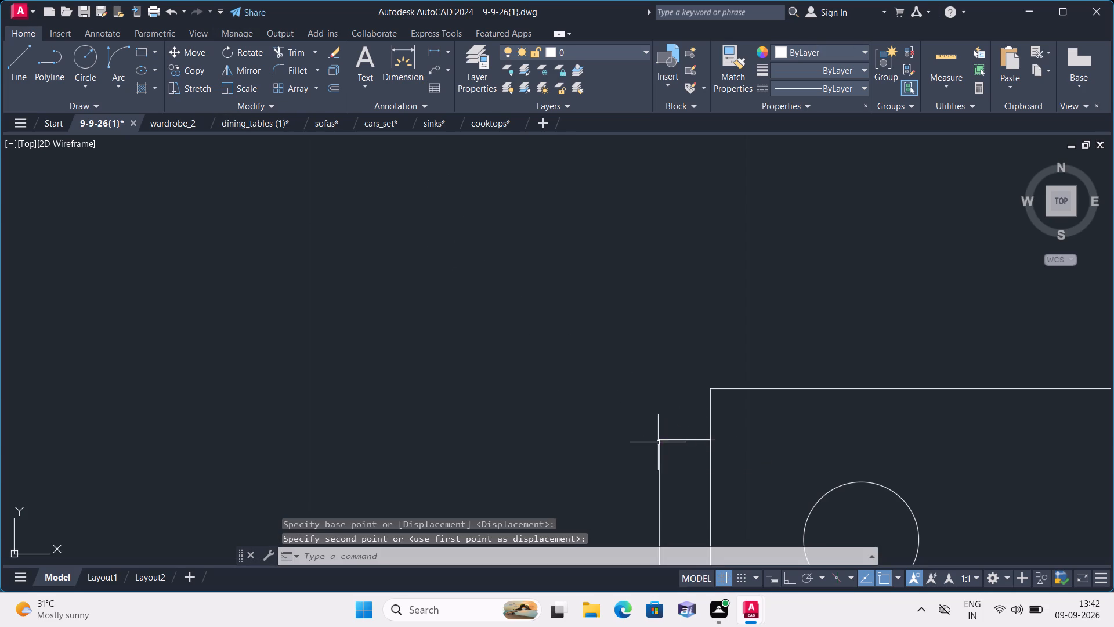
Start a multiline text label in the empty area east of the floor plan, reading BEDROOM.
scroll(746, 460, down, 4)
middle_drag(754, 459, 706, 183)
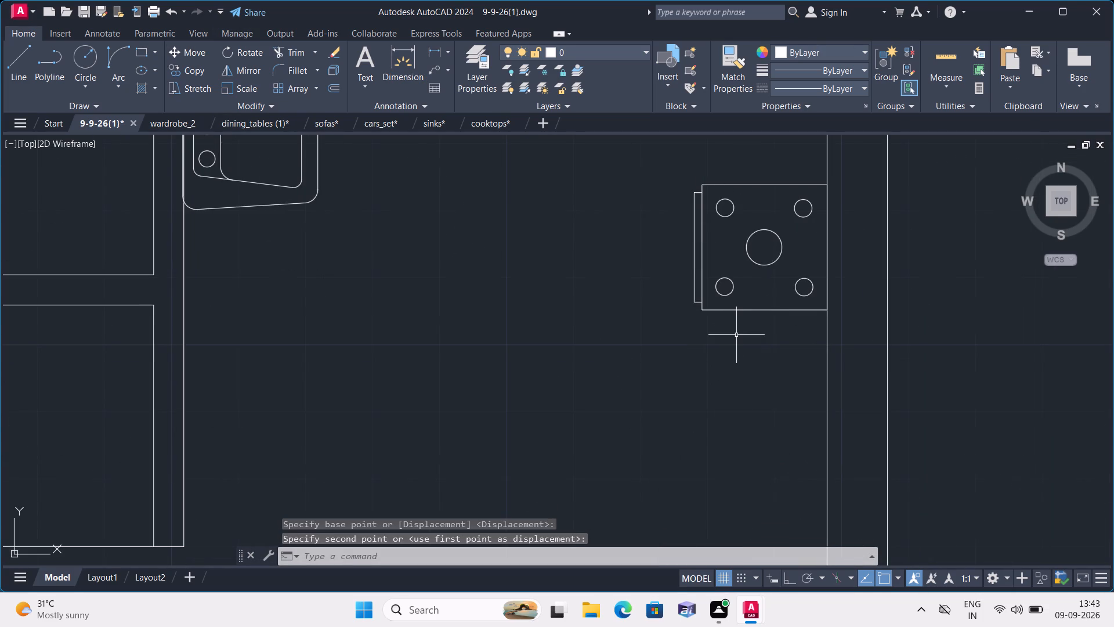
scroll(732, 338, down, 1)
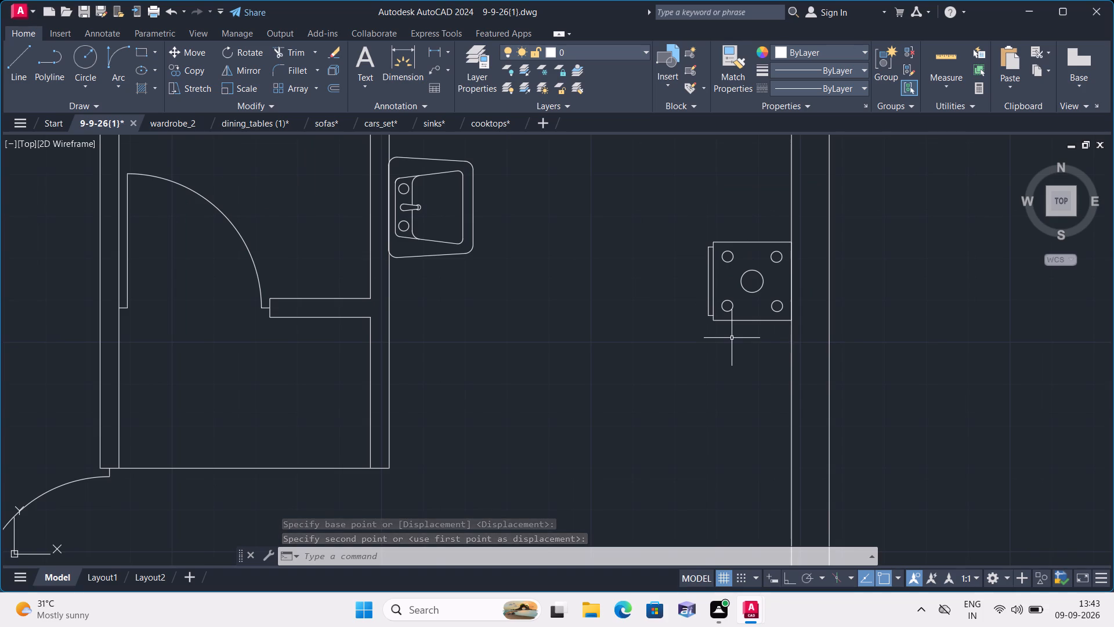
scroll(699, 343, down, 1)
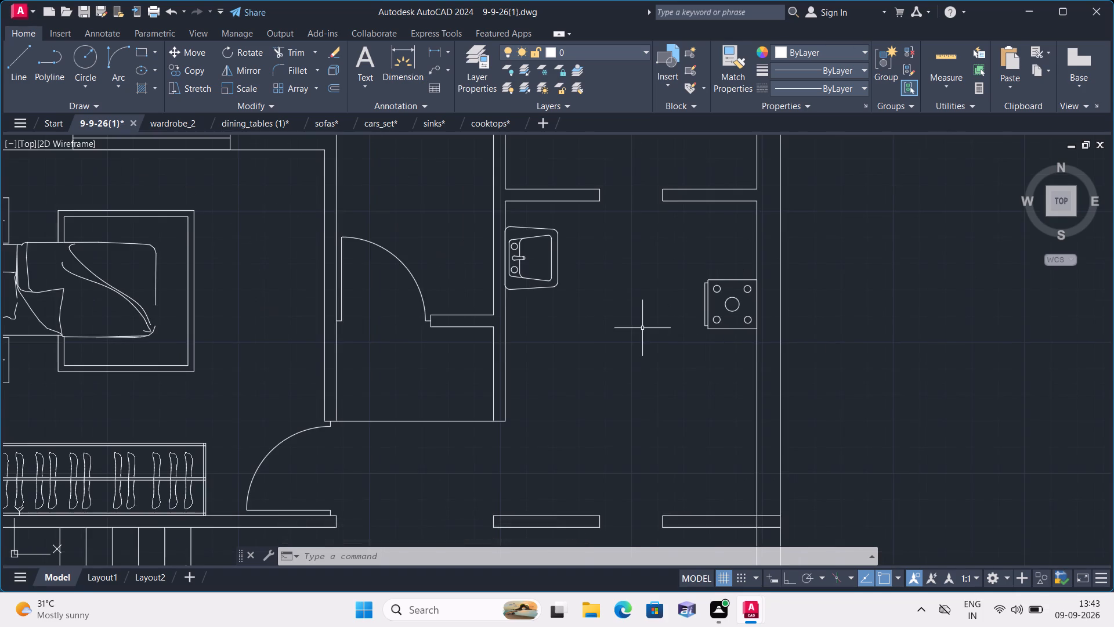
scroll(613, 318, down, 2)
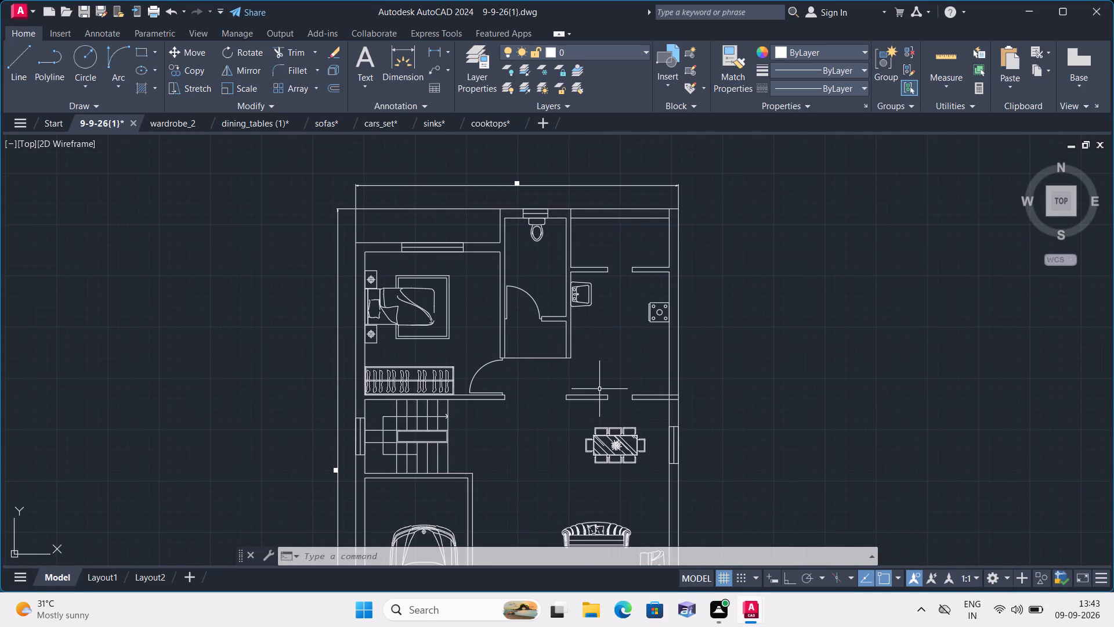
middle_drag(534, 430, 480, 384)
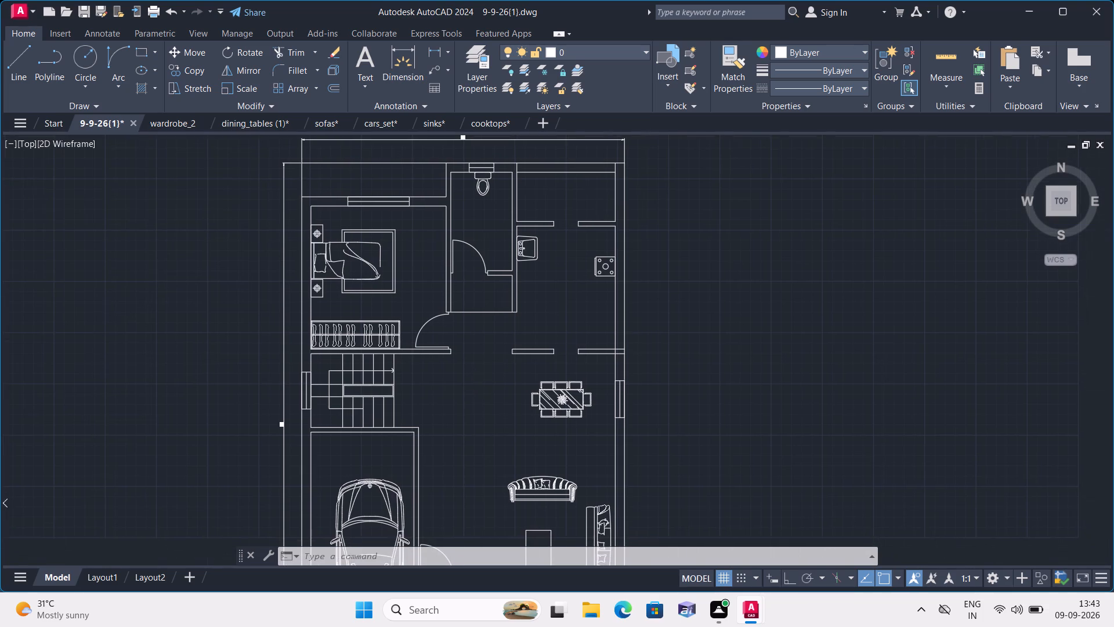
text(mt)
key(space)
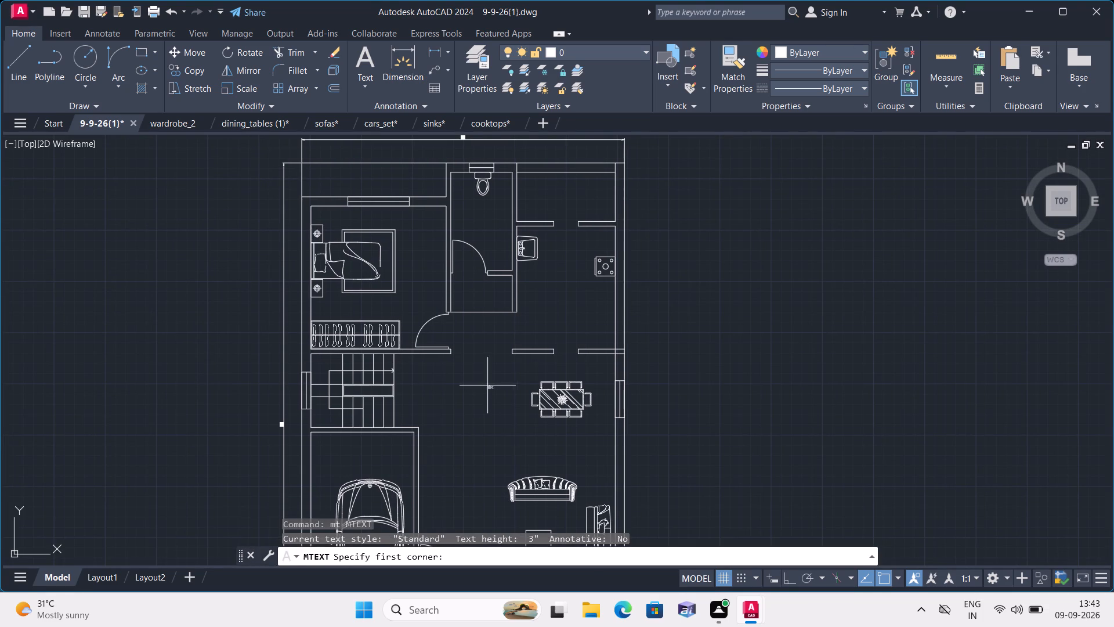
click(762, 343)
double_click(765, 348)
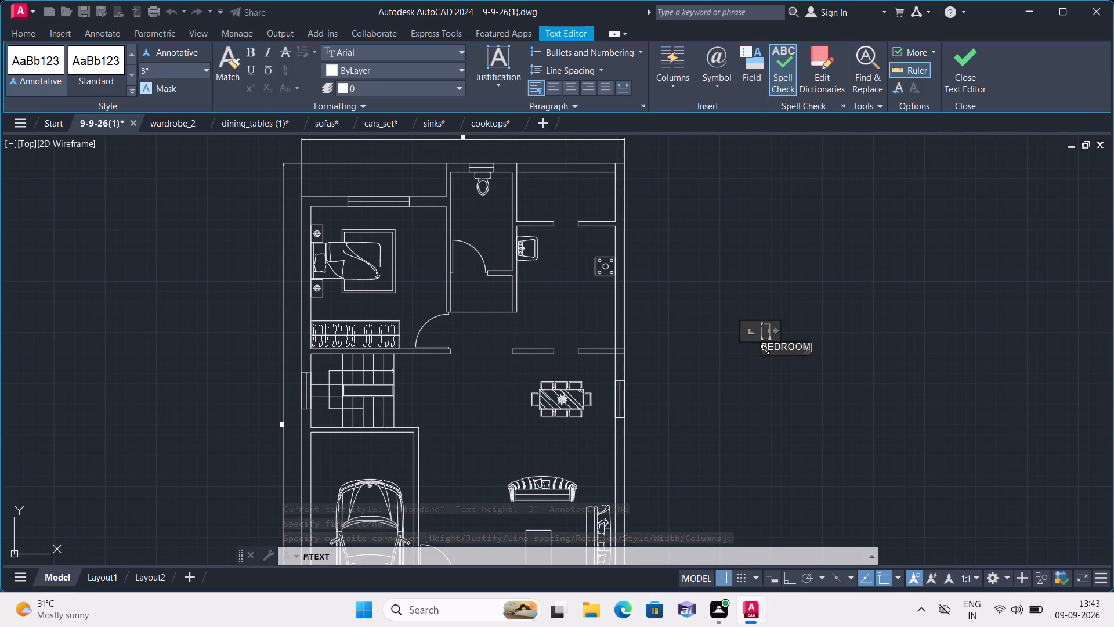
Append the number 1 directly after BEDROOM, without a space, so the label reads BEDROOM1.
key(space)
key(space)
key(space)
key(space)
key(space)
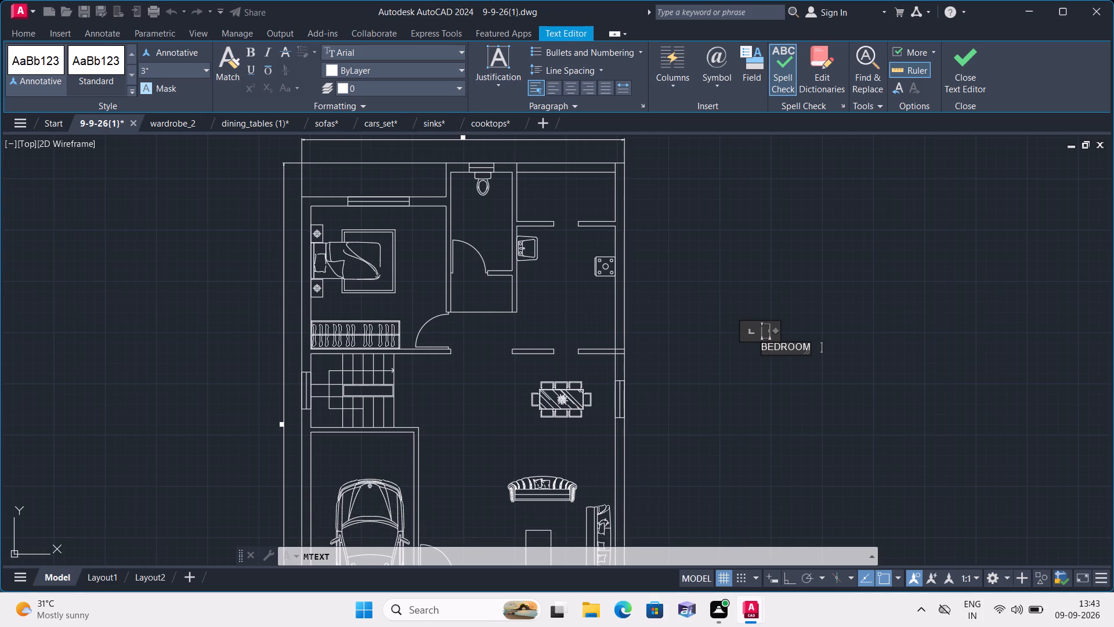
key(1)
key(BackSpace)
key(BackSpace)
key(1)
key(BackSpace)
key(BackSpace)
key(BackSpace)
key(BackSpace)
key(BackSpace)
key(1)
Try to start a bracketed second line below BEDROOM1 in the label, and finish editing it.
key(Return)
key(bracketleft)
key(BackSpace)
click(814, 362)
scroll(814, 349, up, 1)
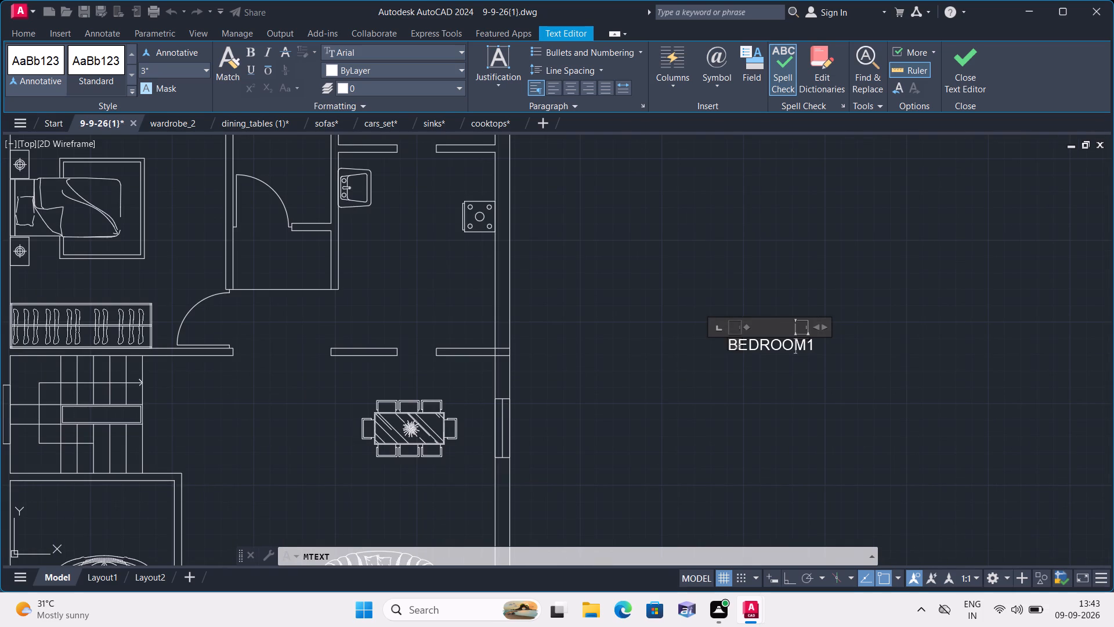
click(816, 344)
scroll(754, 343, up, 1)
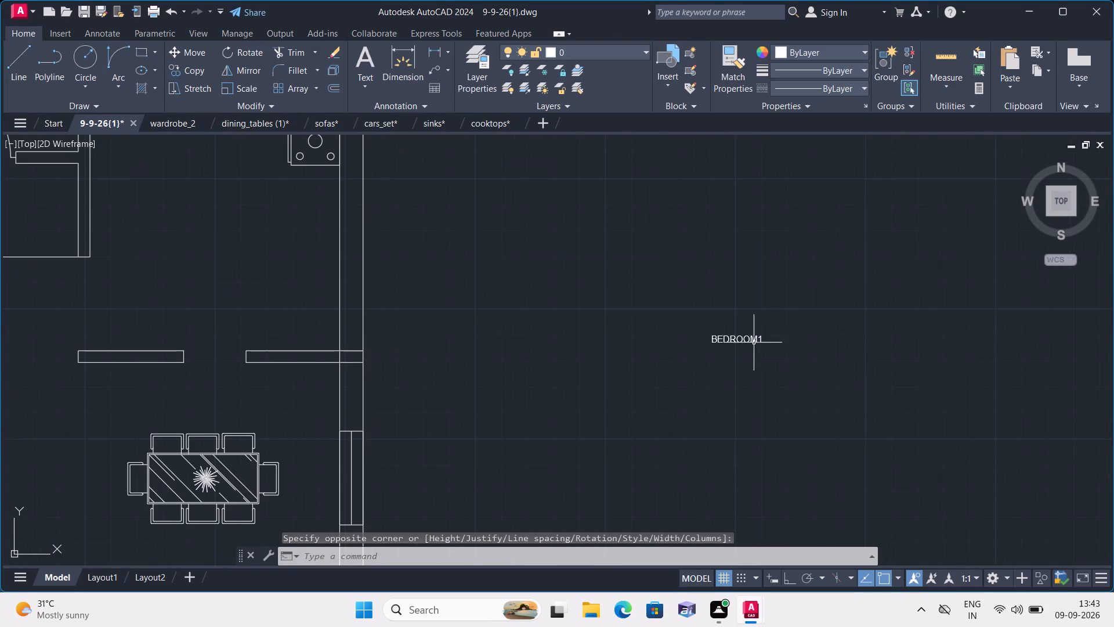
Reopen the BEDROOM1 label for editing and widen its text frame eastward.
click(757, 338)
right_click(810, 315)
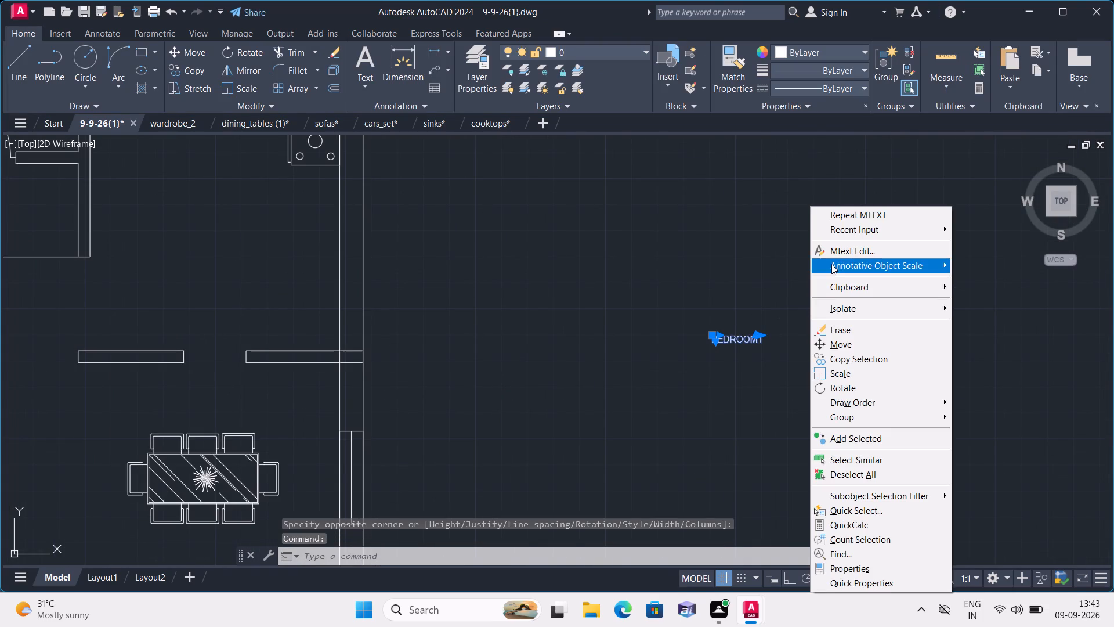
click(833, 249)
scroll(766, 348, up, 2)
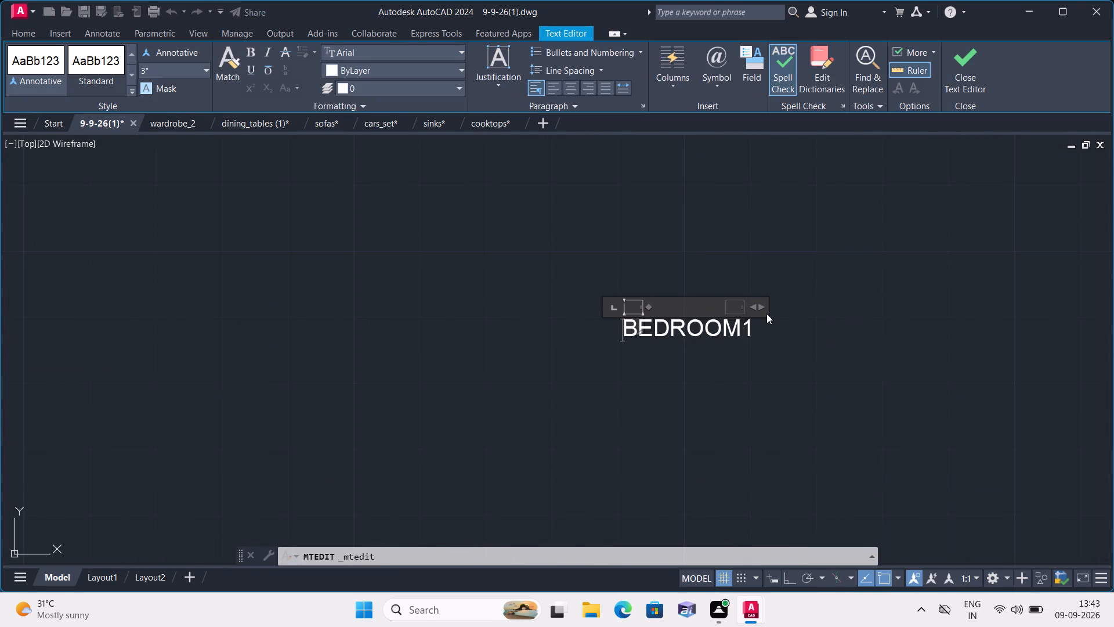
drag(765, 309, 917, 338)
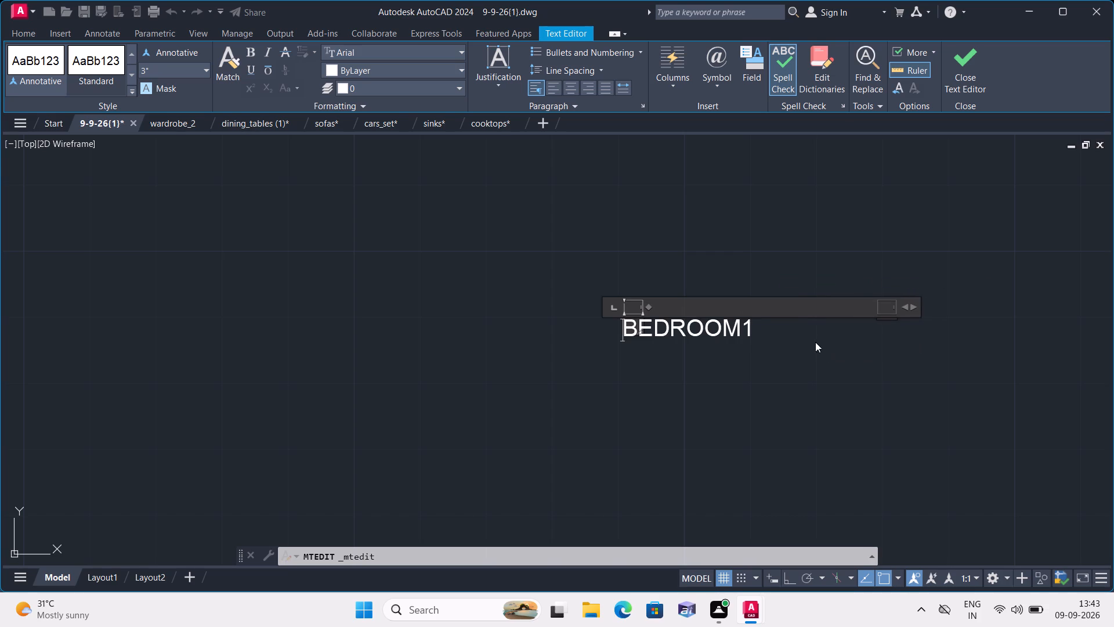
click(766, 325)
Edit the BEDROOM1 label again, widening its text frame further and appending {SW} directly after the 1.
click(757, 331)
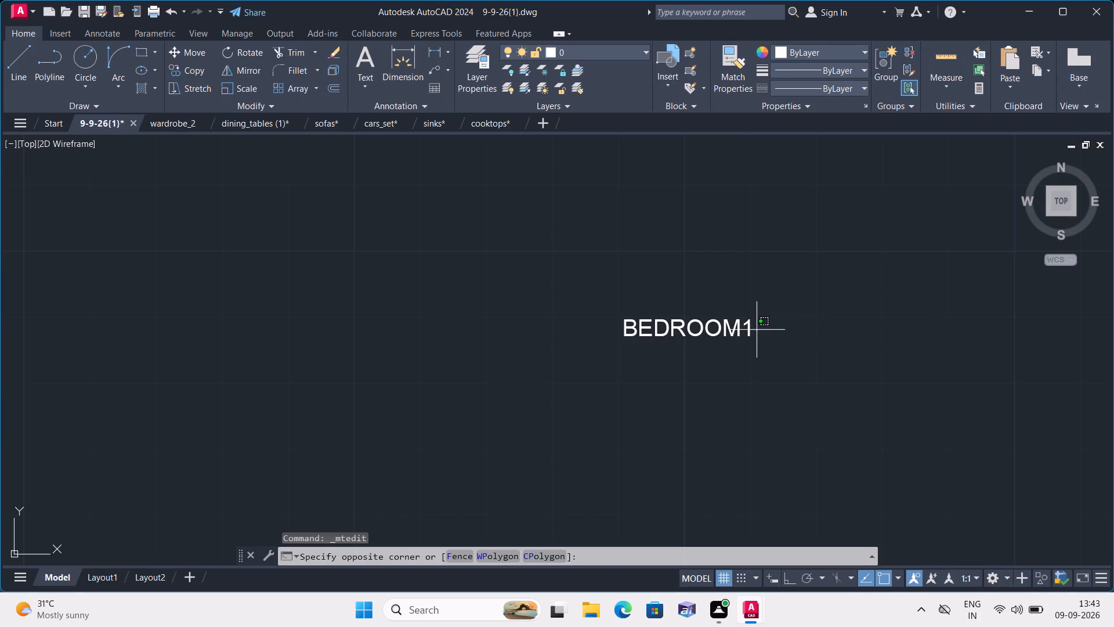
click(754, 326)
click(746, 326)
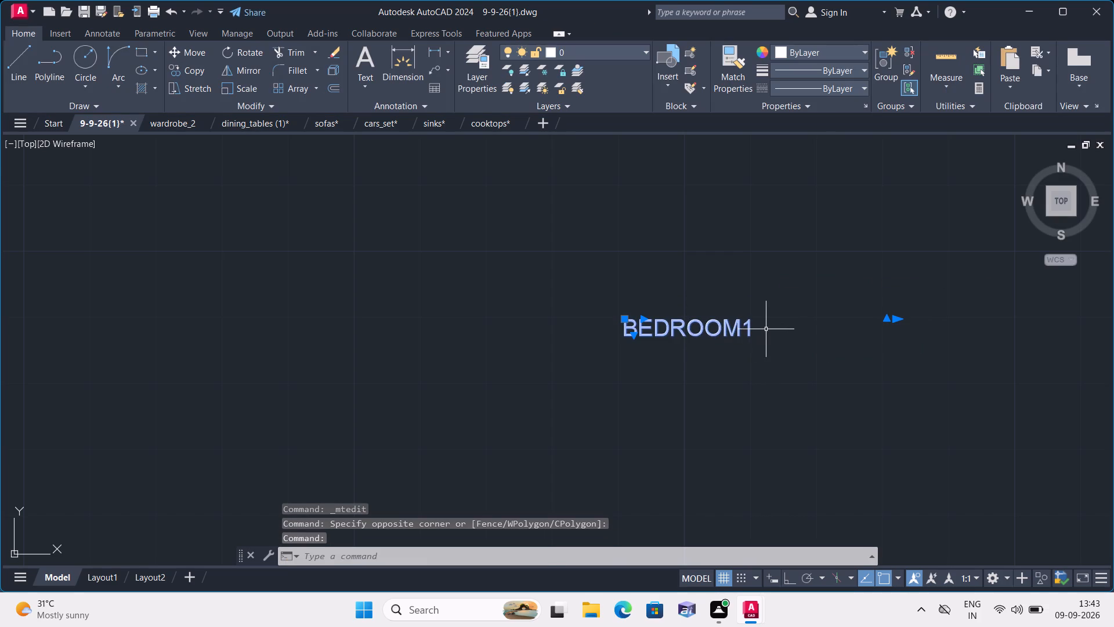
right_click(776, 323)
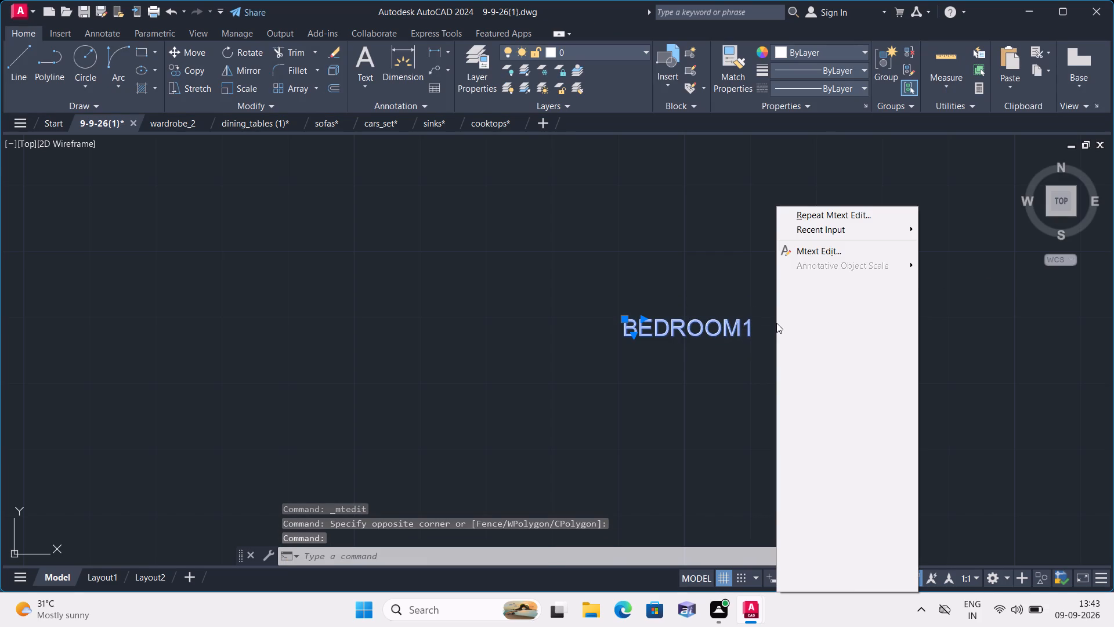
click(815, 252)
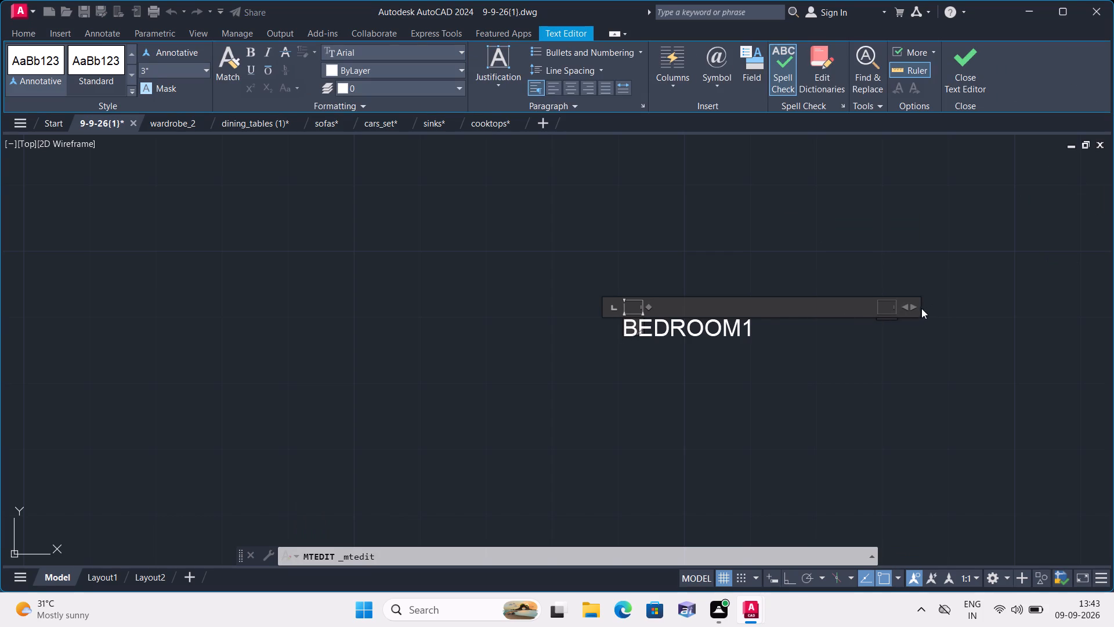
drag(914, 308, 990, 359)
drag(959, 312, 975, 351)
drag(641, 309, 643, 311)
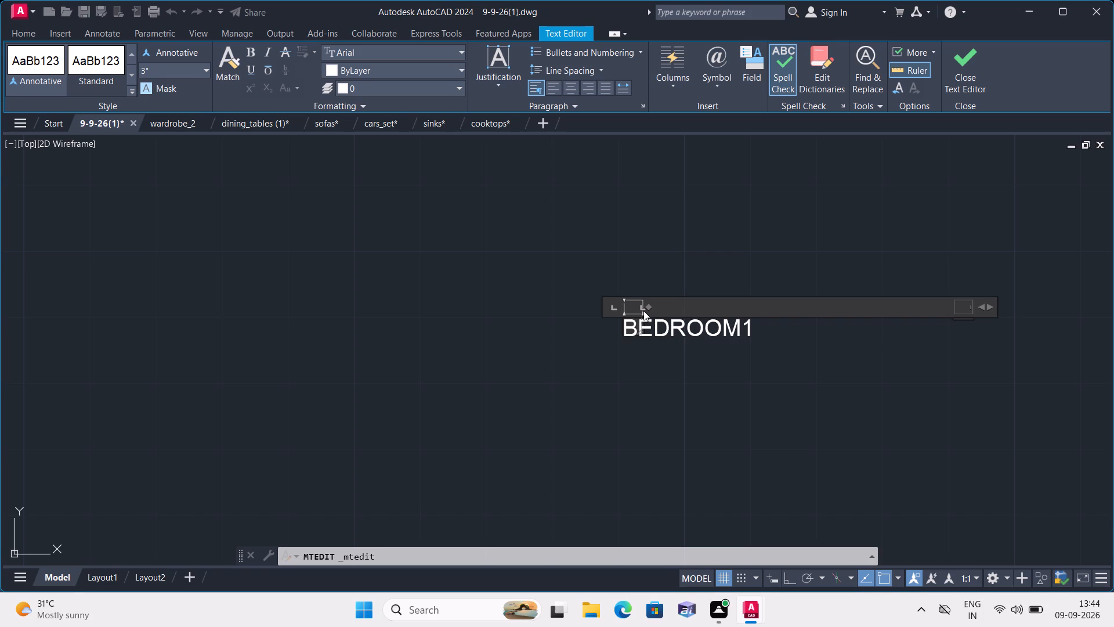
drag(643, 311, 678, 340)
click(752, 326)
key(shift+braceleft)
key(s)
key(w)
key(shift+braceright)
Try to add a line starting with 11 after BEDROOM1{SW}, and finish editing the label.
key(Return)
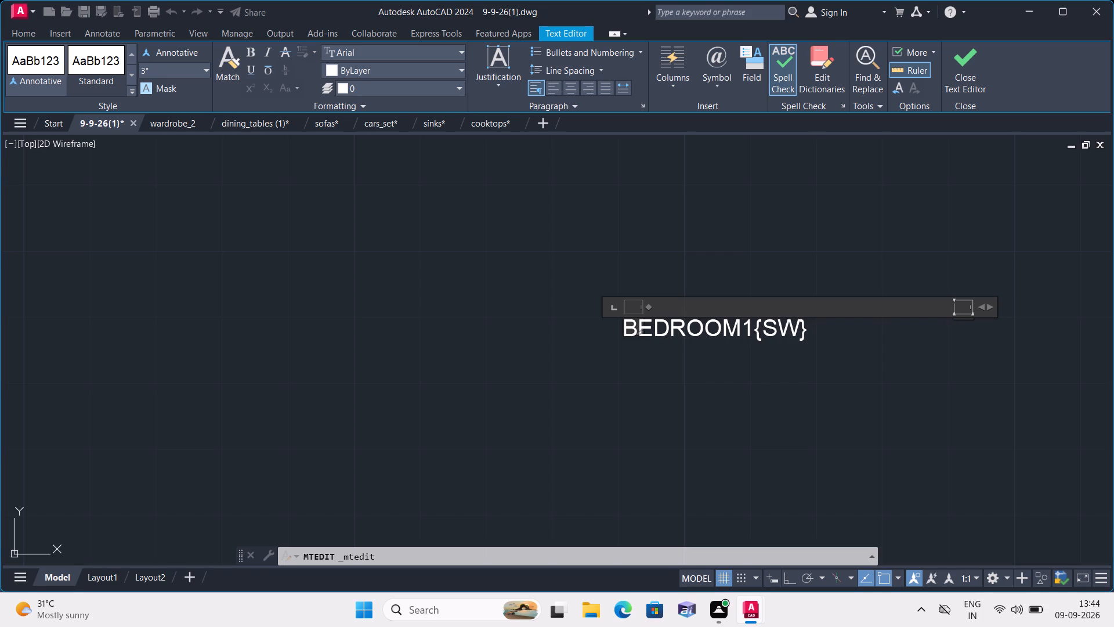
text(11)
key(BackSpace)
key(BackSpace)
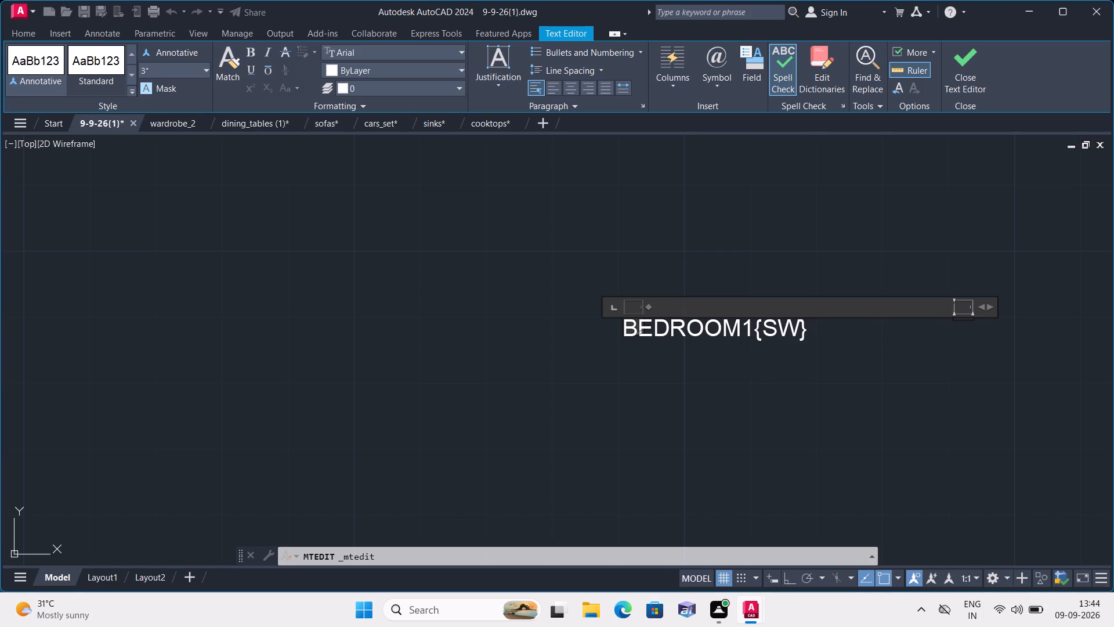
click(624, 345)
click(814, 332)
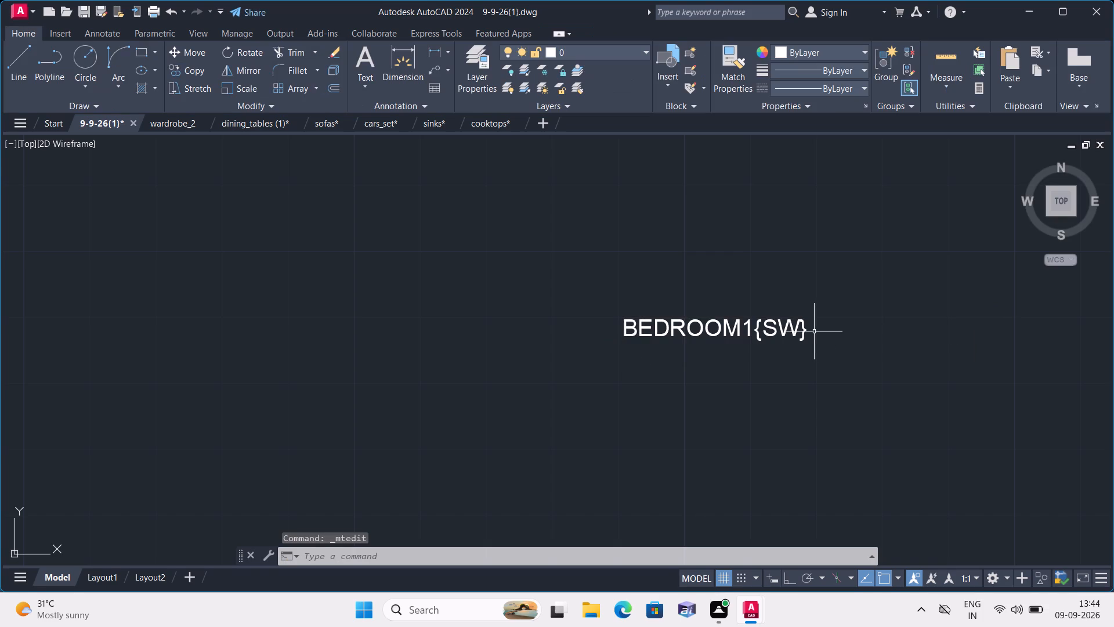
Reopen the BEDROOM1{SW} label and narrow its text frame to roughly the length of the text.
click(791, 327)
right_click(806, 373)
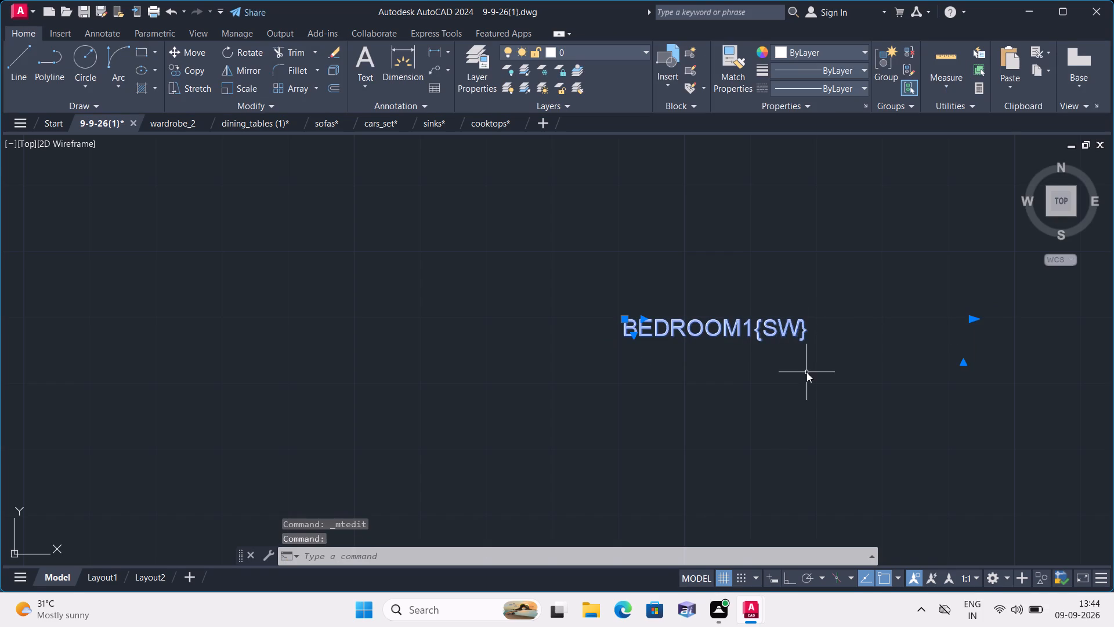
click(836, 244)
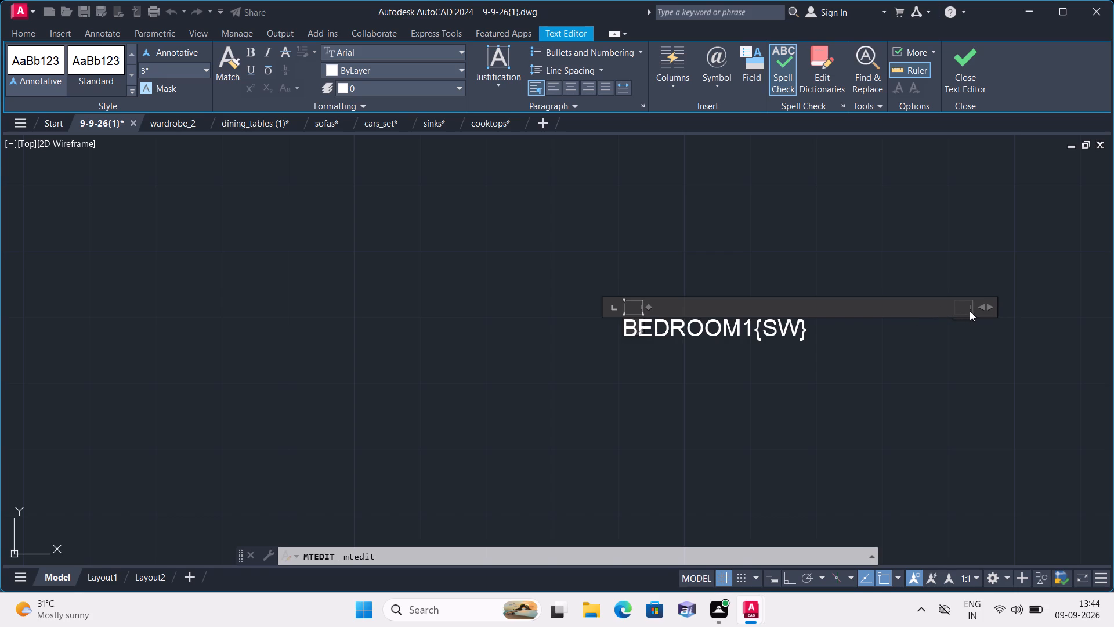
drag(966, 308, 961, 366)
drag(815, 307, 816, 376)
drag(646, 304, 655, 359)
drag(984, 302, 986, 309)
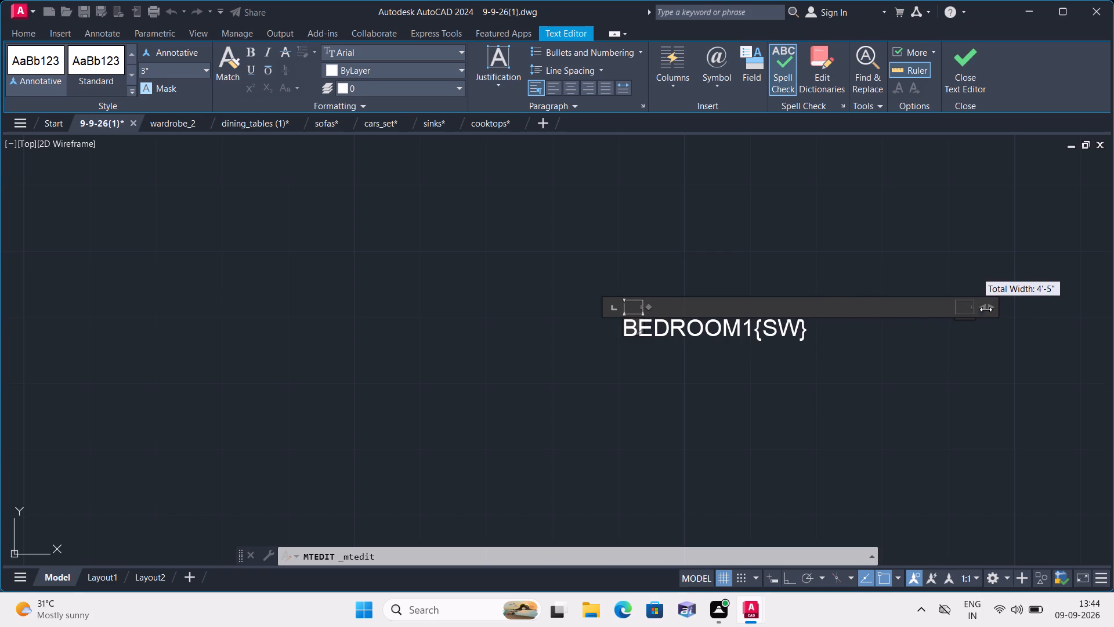
drag(986, 309, 825, 392)
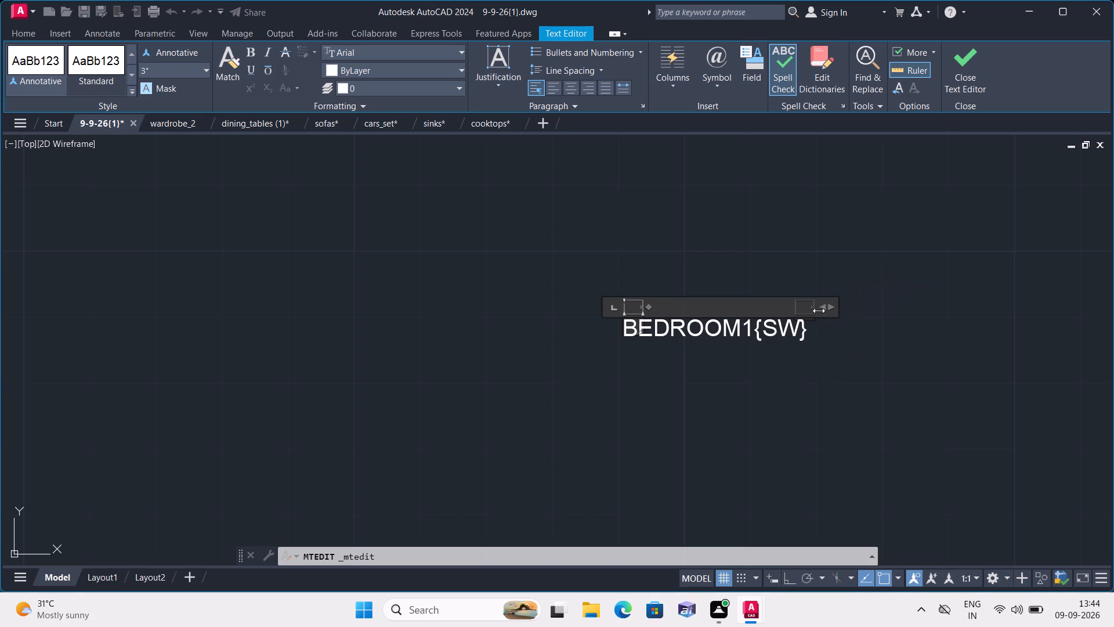
drag(811, 318, 812, 369)
drag(828, 306, 828, 305)
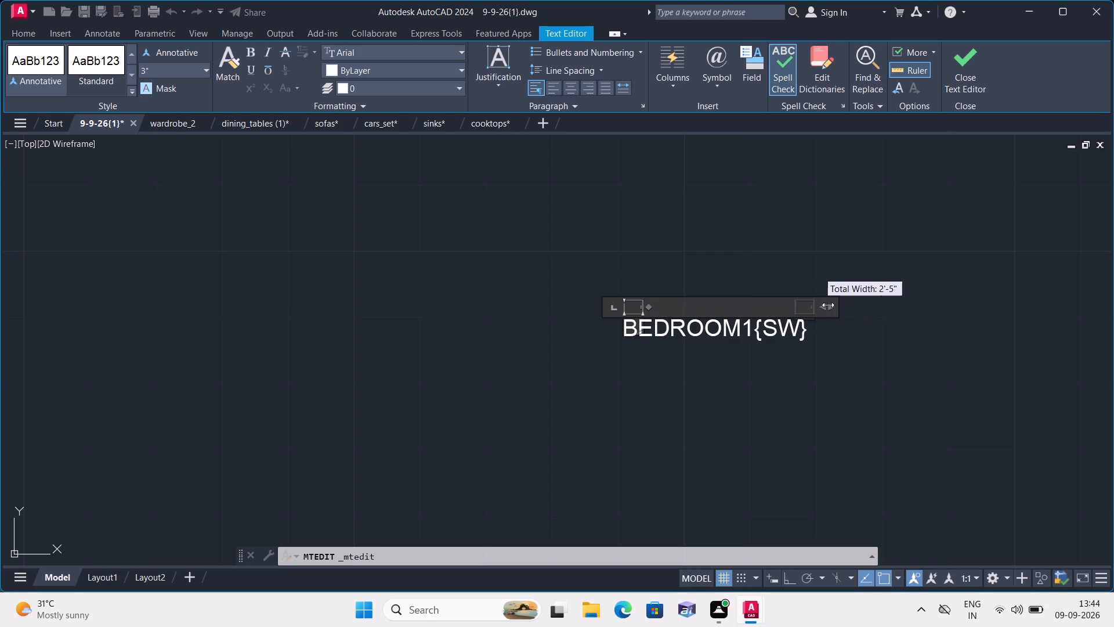
drag(828, 305, 784, 409)
click(813, 333)
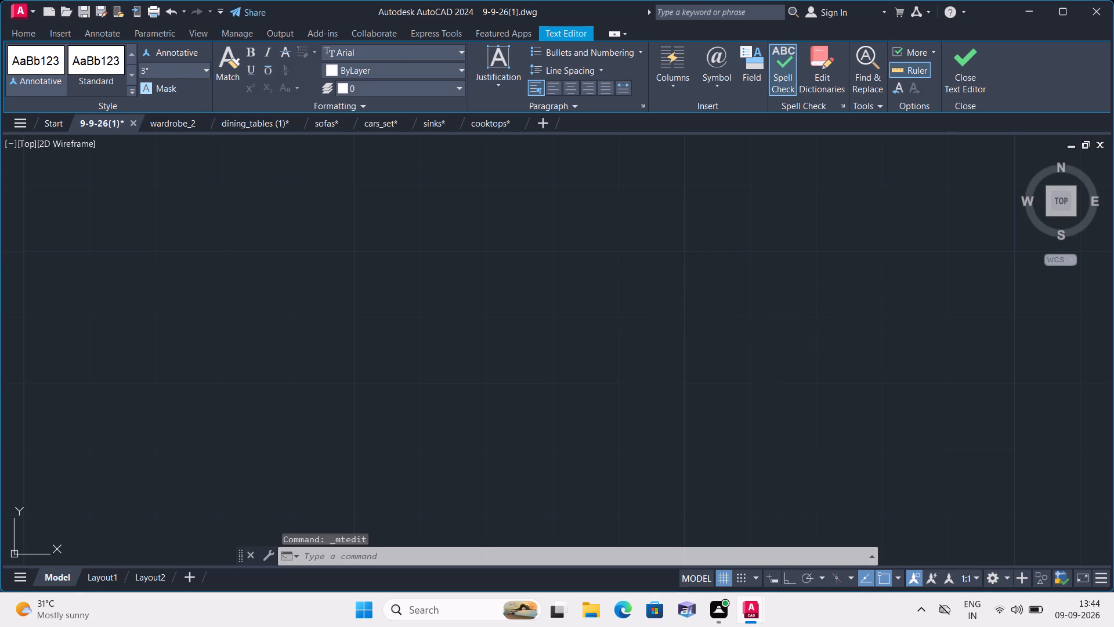
click(813, 333)
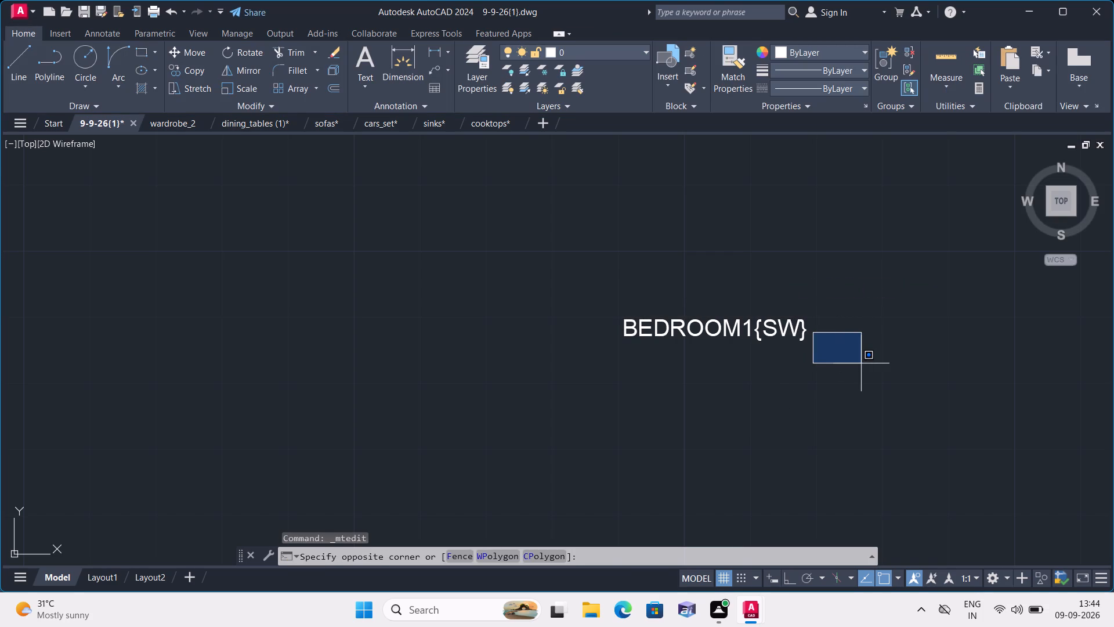
key(Escape)
Move the BEDROOM1{SW} label into the bedroom, just southeast of the bed and north of the wardrobe.
click(727, 327)
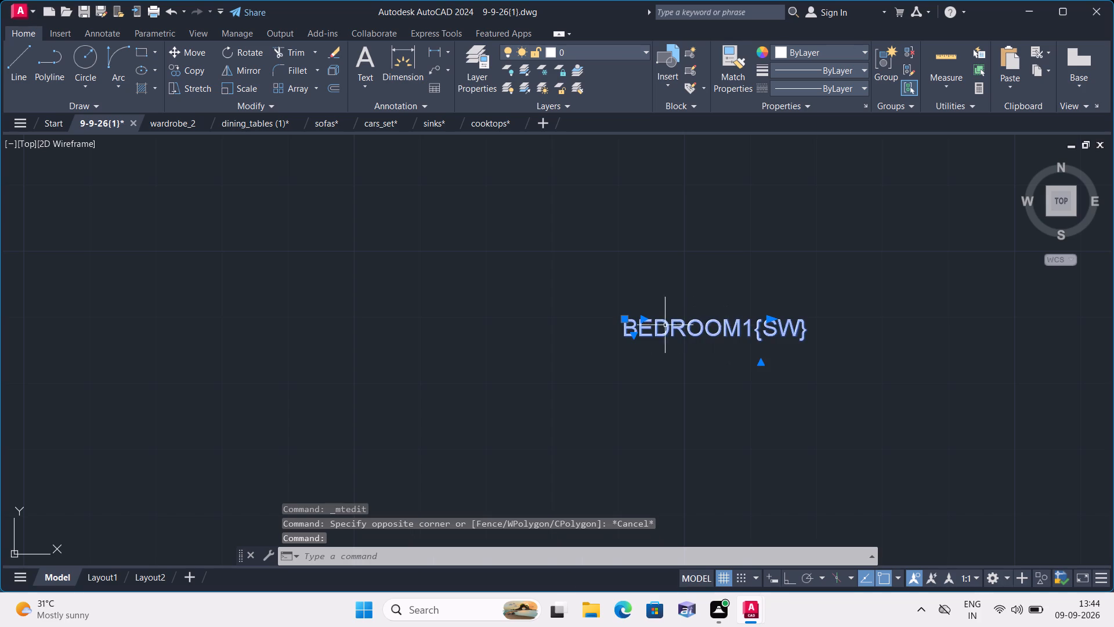
click(627, 318)
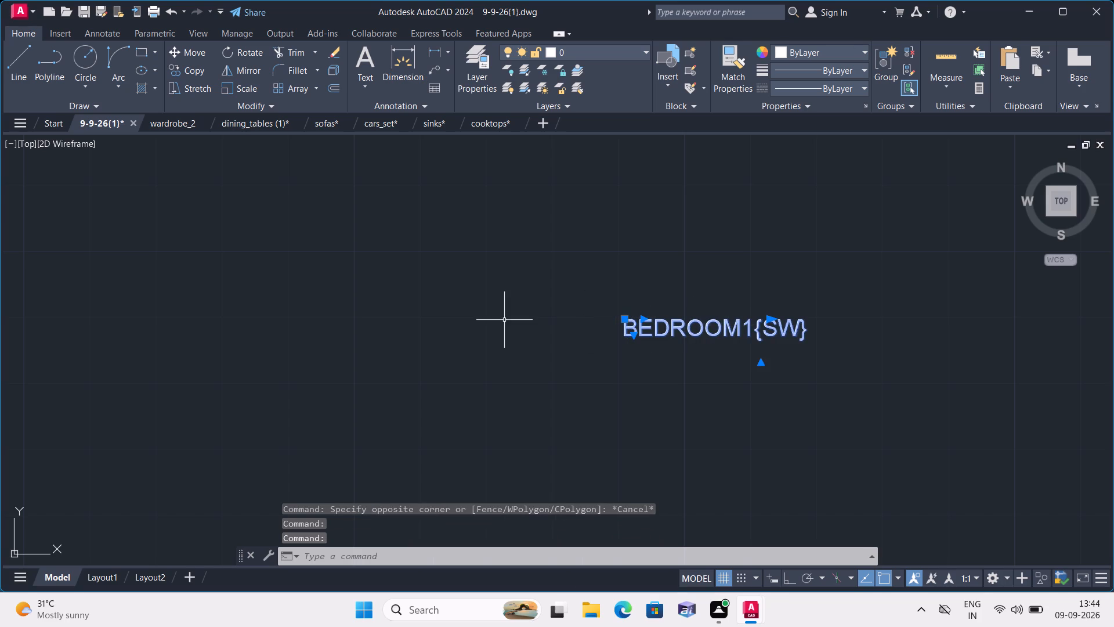
click(624, 319)
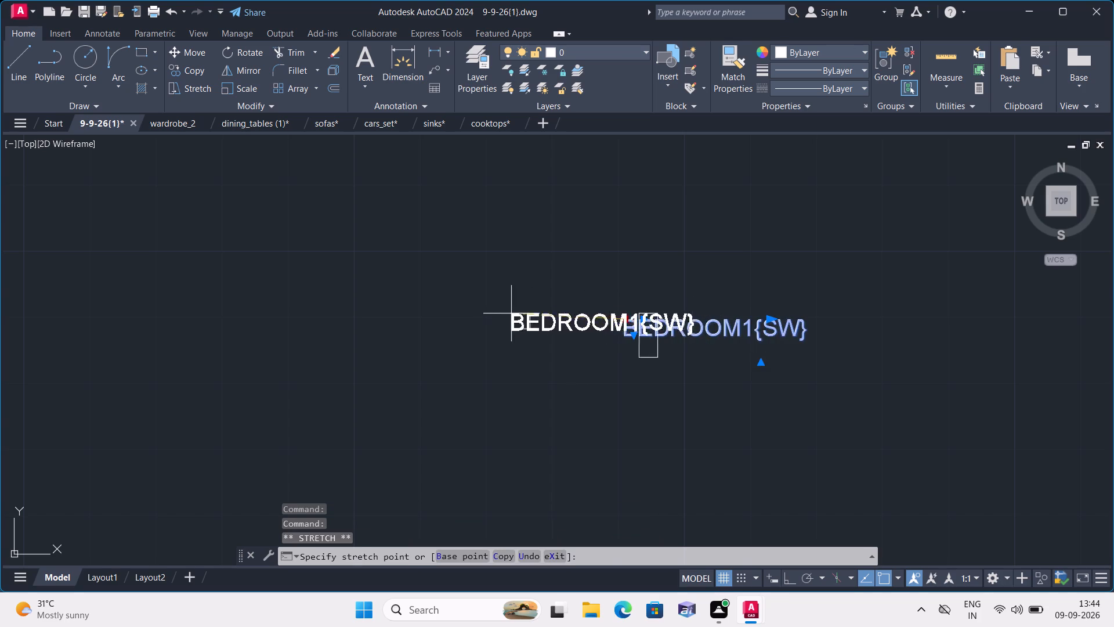
scroll(502, 311, down, 2)
middle_drag(502, 309, 1026, 428)
scroll(457, 387, down, 2)
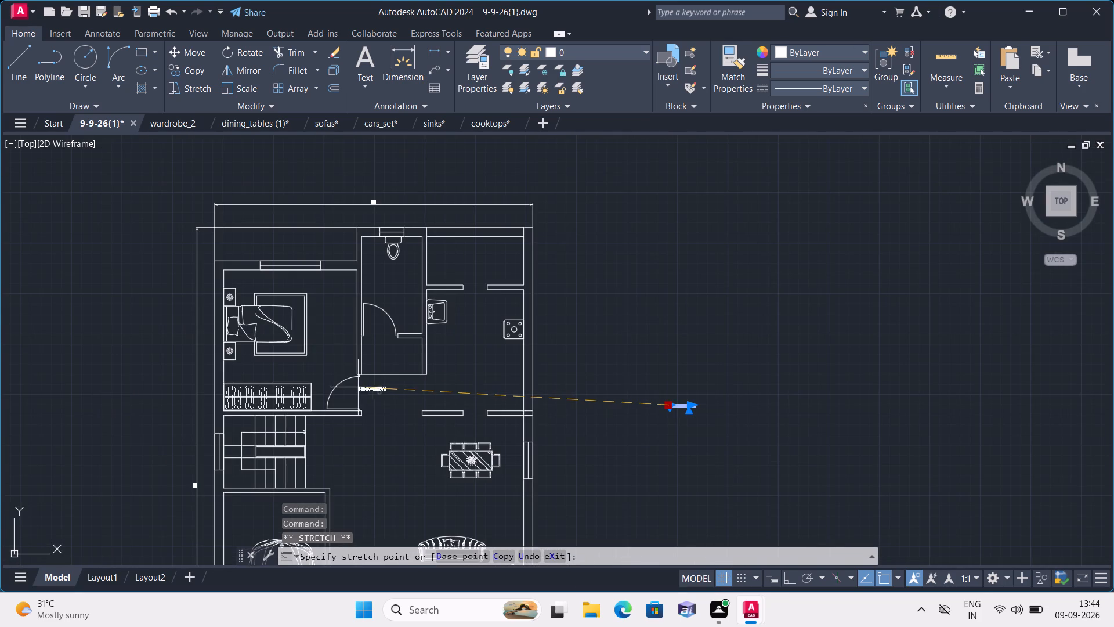
scroll(296, 362, up, 3)
click(329, 361)
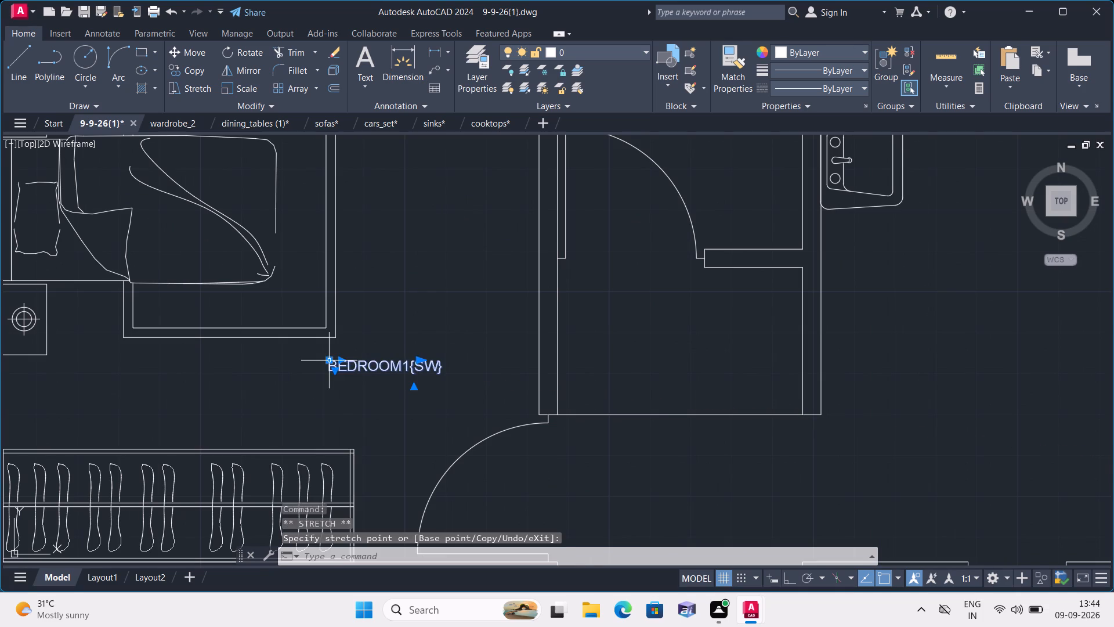
Set the text height of the BEDROOM1{SW} label to 6".
right_click(442, 335)
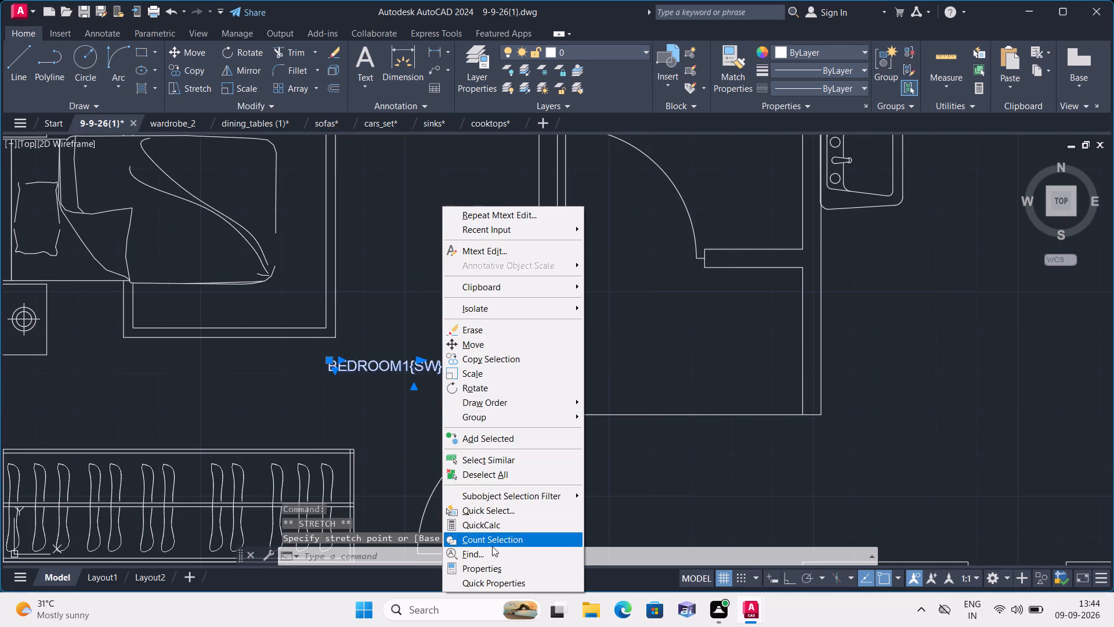
click(497, 567)
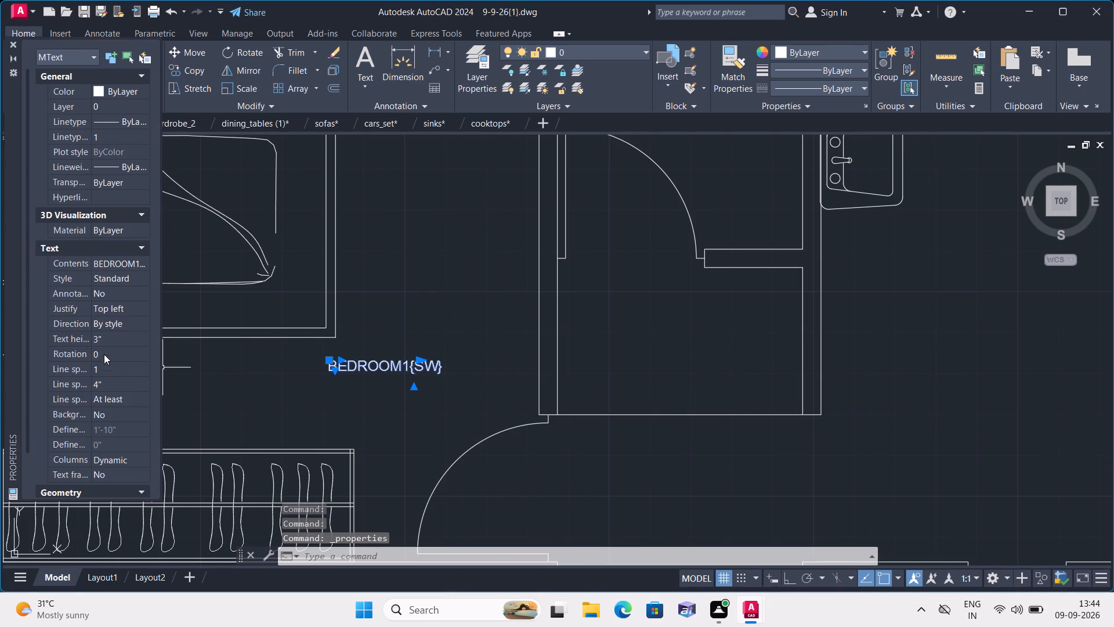
drag(106, 331, 111, 341)
key(BackSpace)
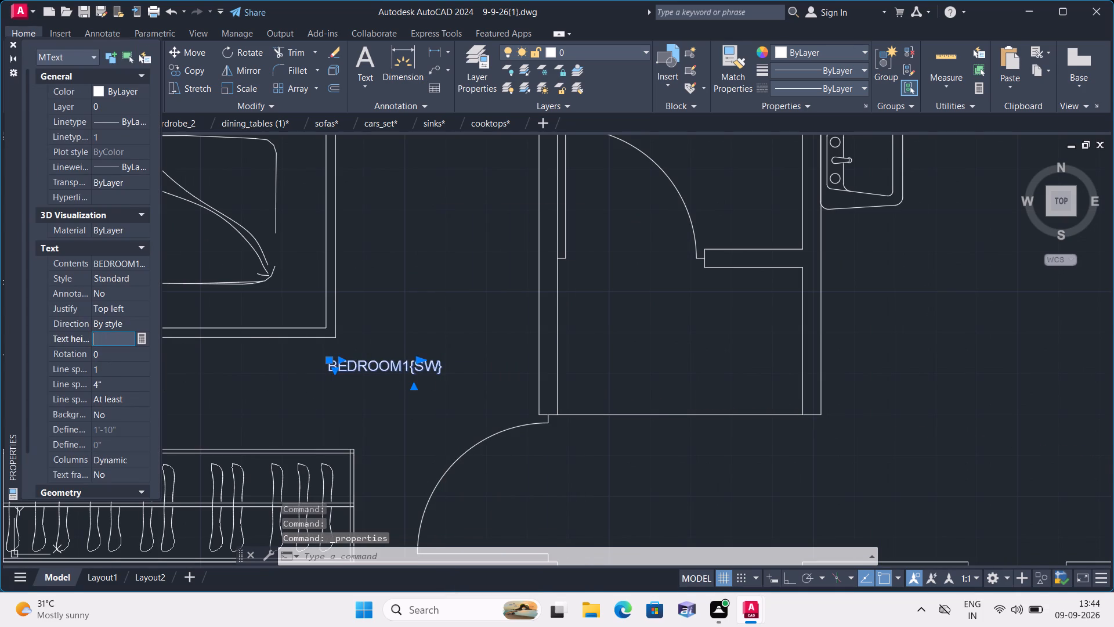
text(6")
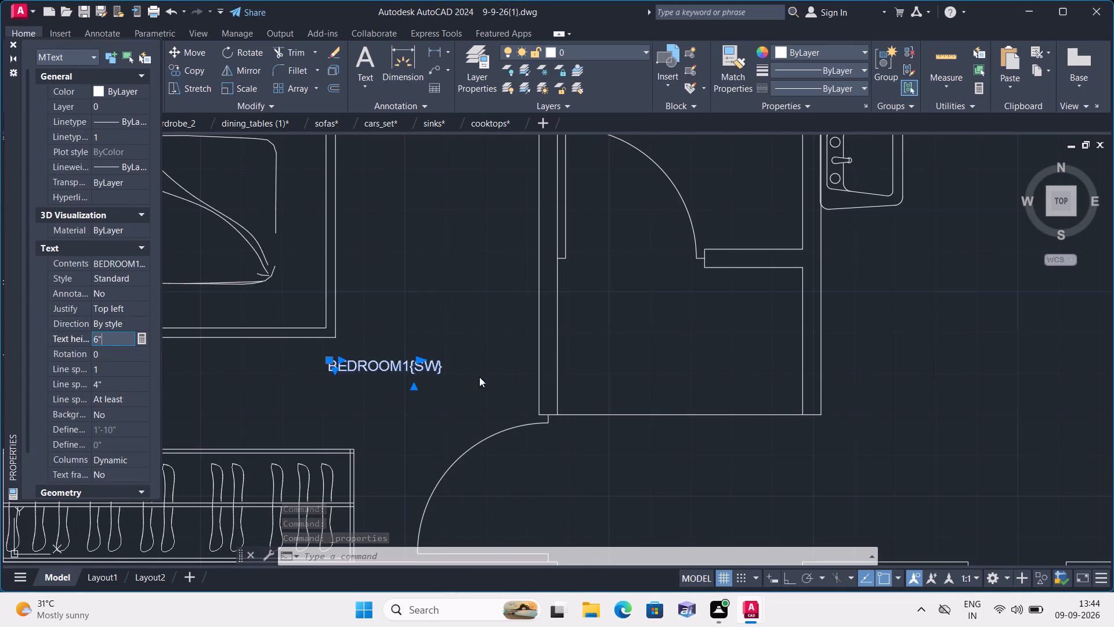
click(466, 341)
click(16, 43)
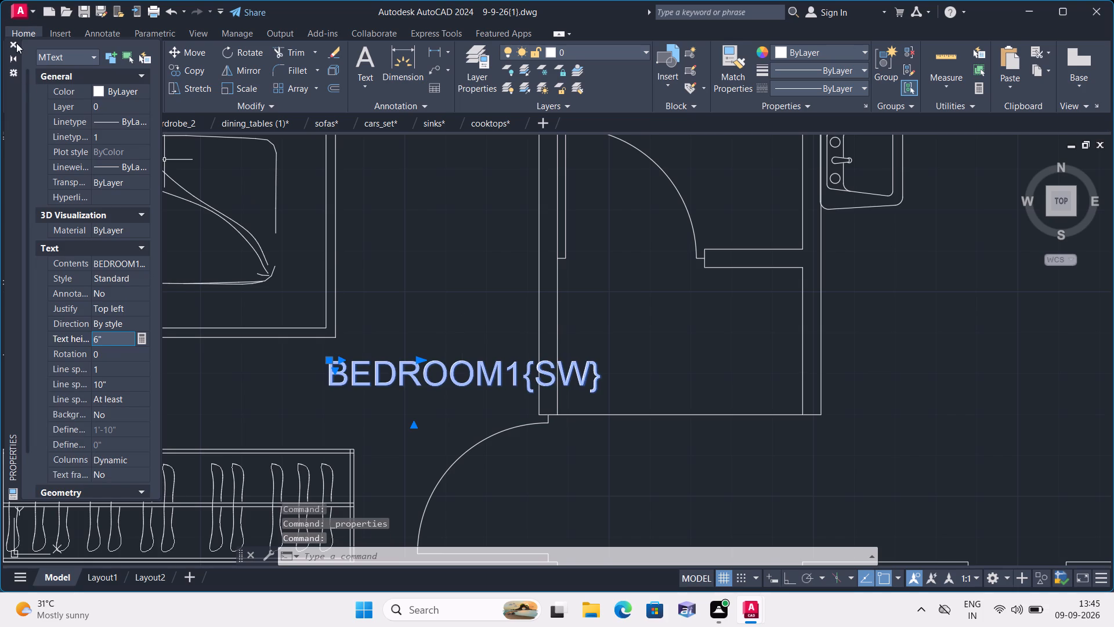
key(Escape)
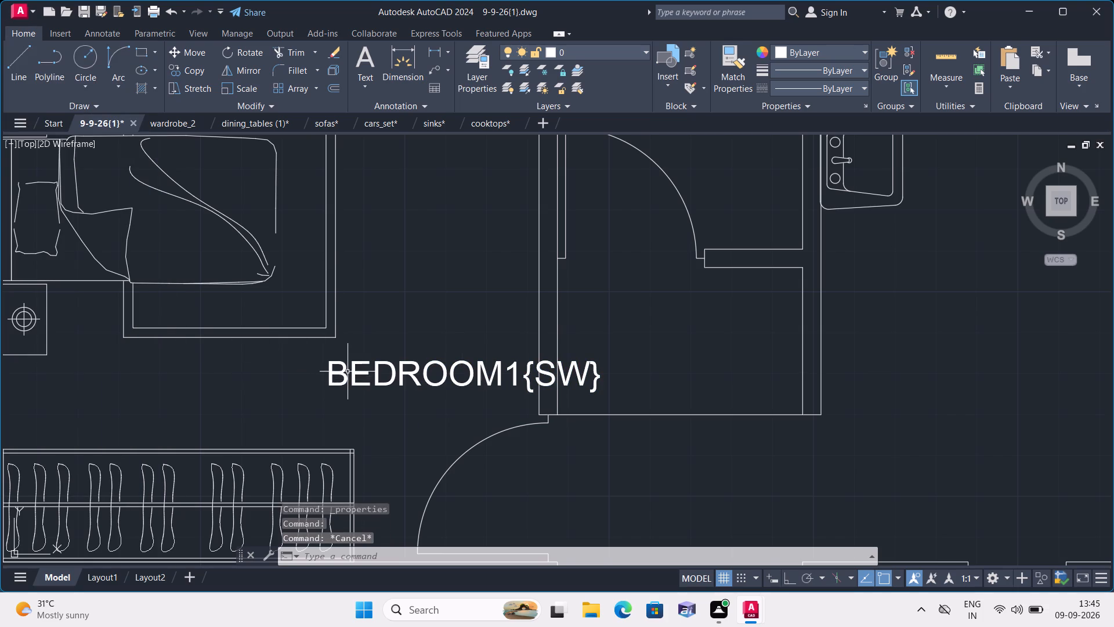
Move the enlarged BEDROOM1{SW} label west so it sits inside the bedroom, between the bed's rug and the wardrobe.
click(348, 371)
click(326, 363)
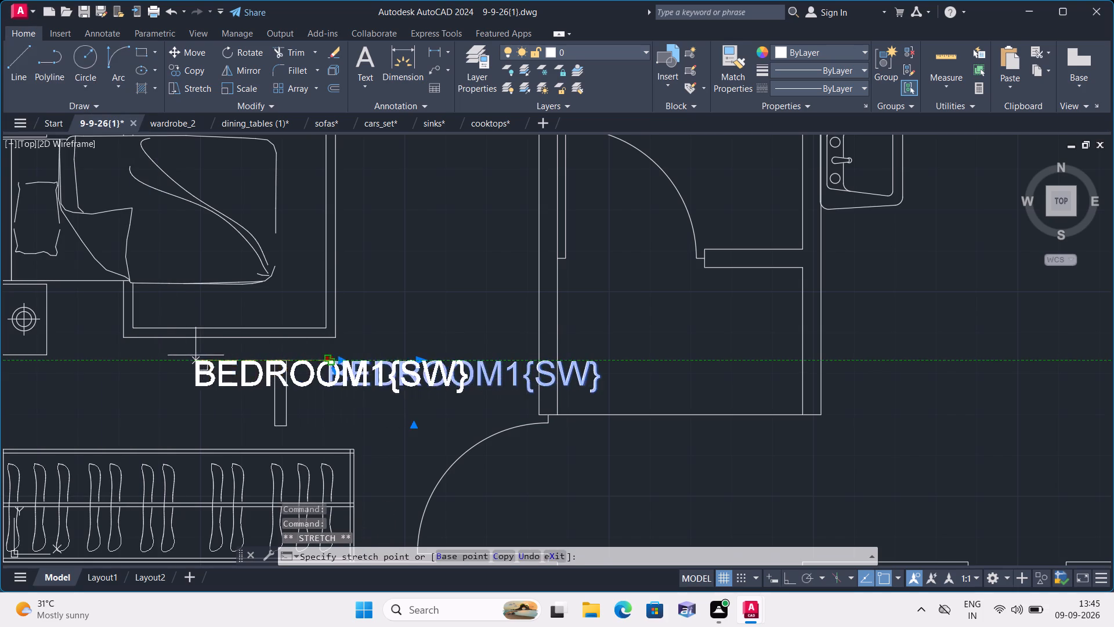
click(196, 355)
key(Escape)
Add a multiline text reading 11'X12' just below the BEDROOM1{SW} label.
scroll(373, 420, down, 1)
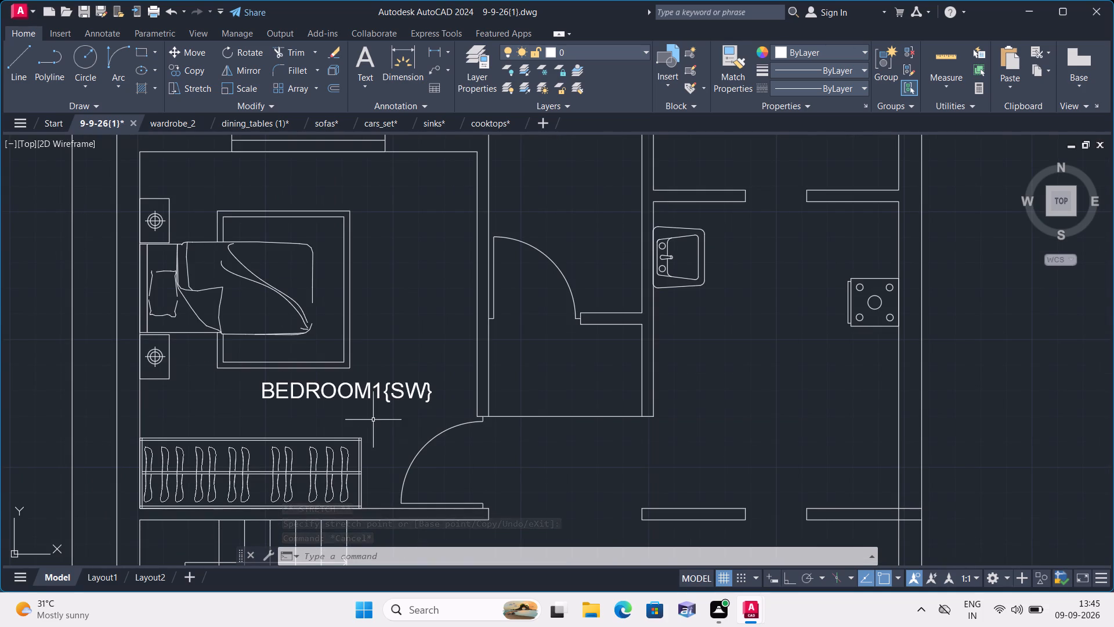
key(m)
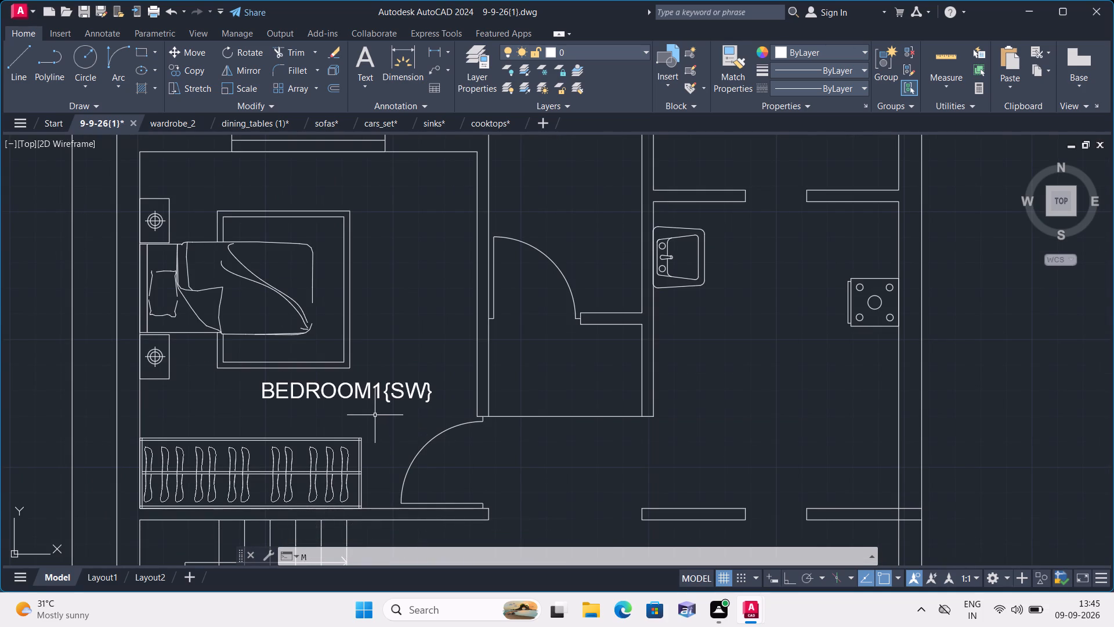
key(t)
key(space)
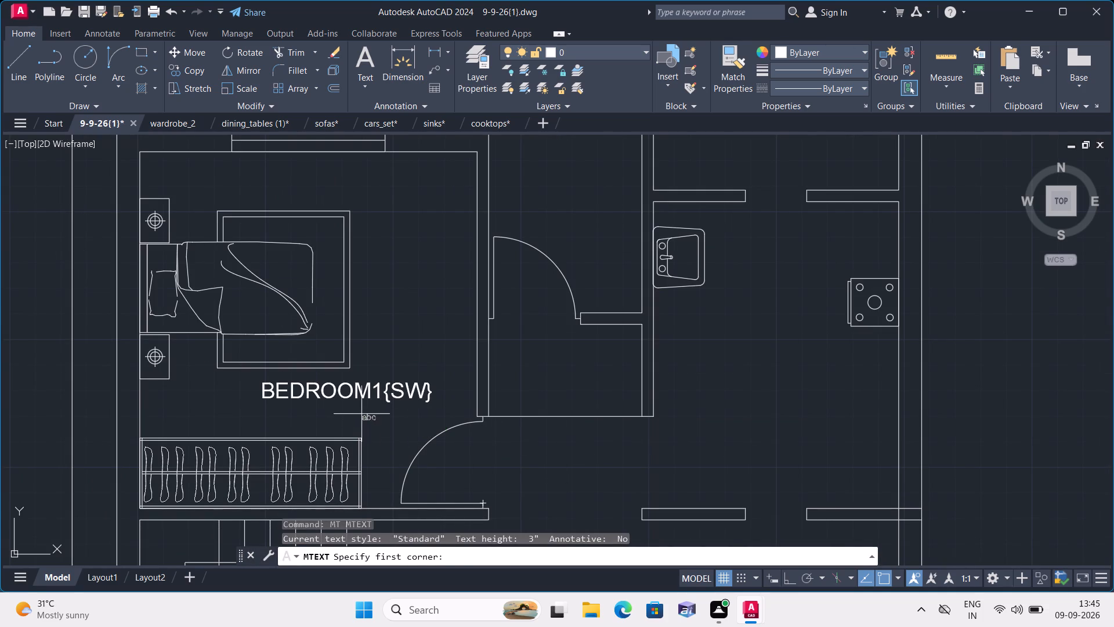
click(364, 413)
double_click(364, 417)
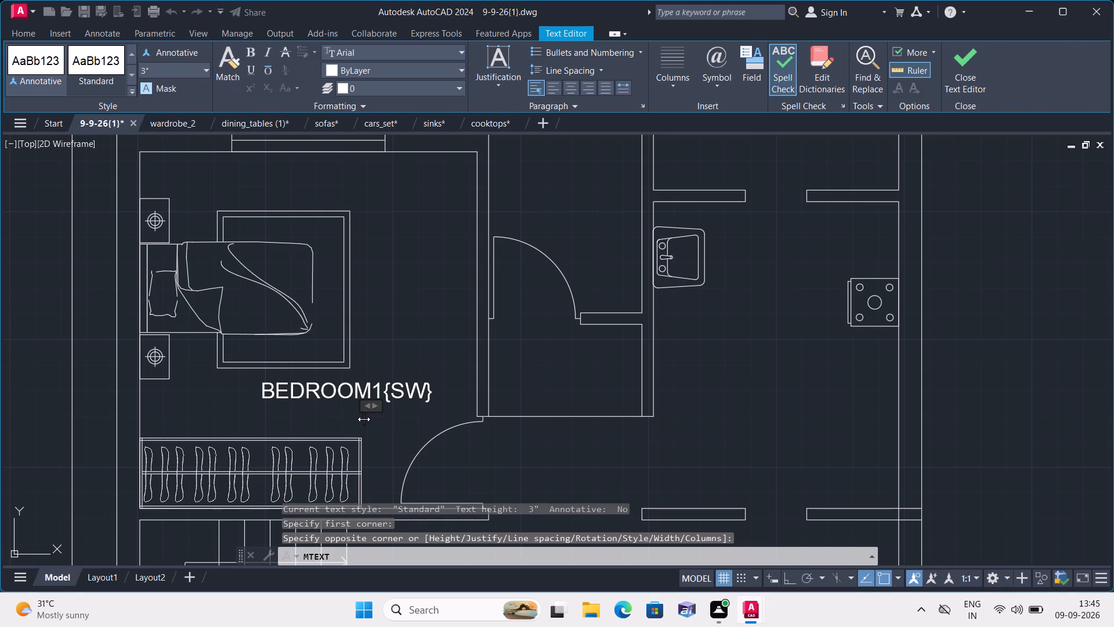
text(11)
key(Return)
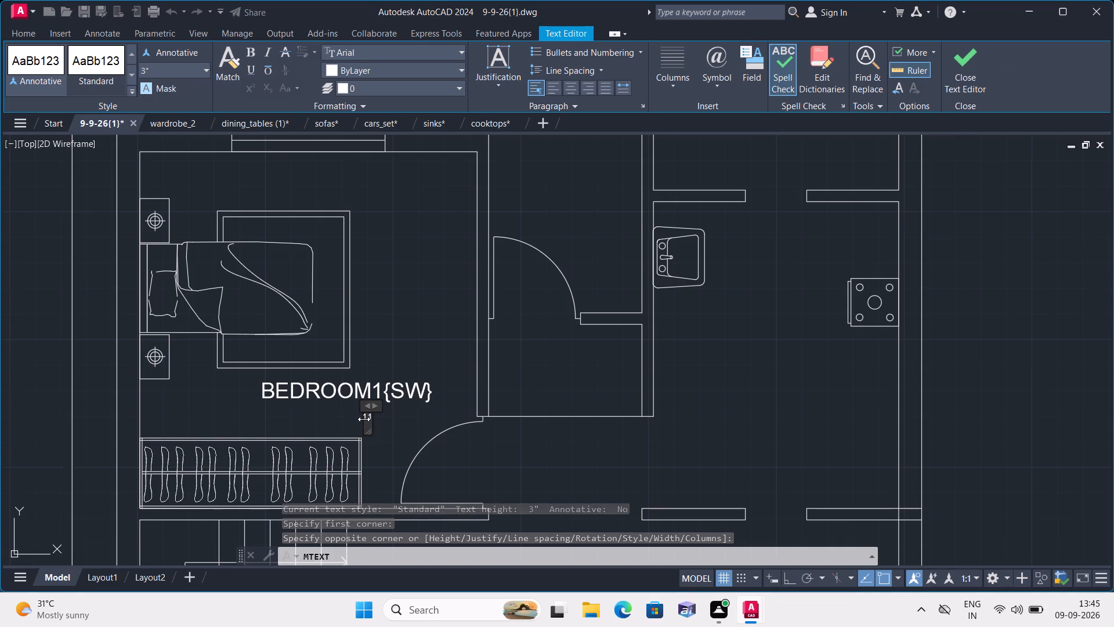
key(BackSpace)
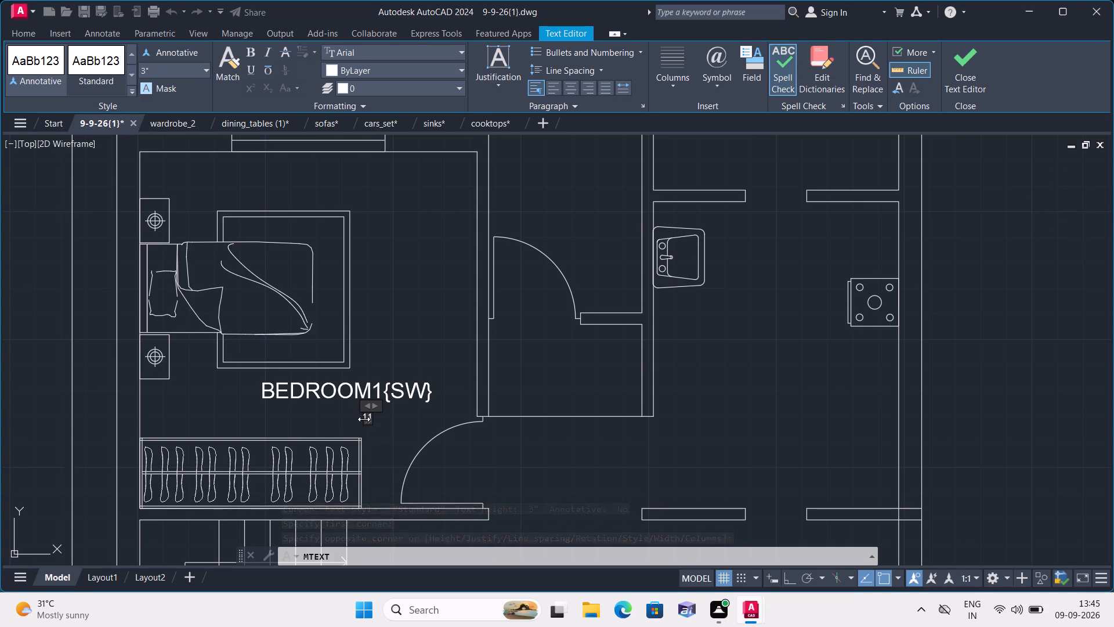
key(apostrophe)
text(X12')
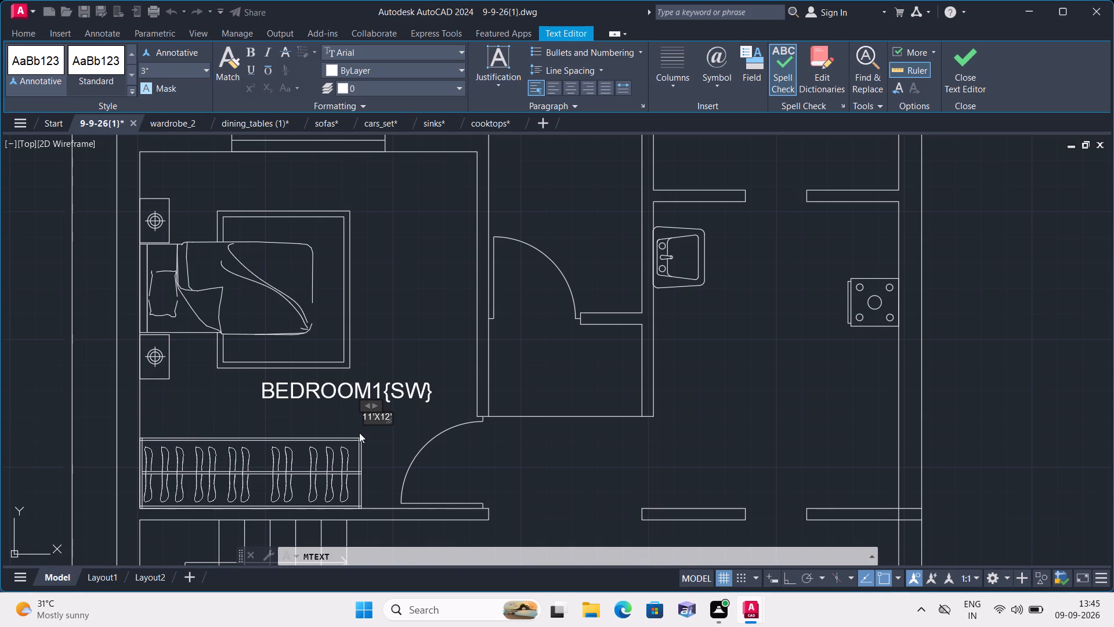
scroll(394, 456, up, 1)
click(385, 433)
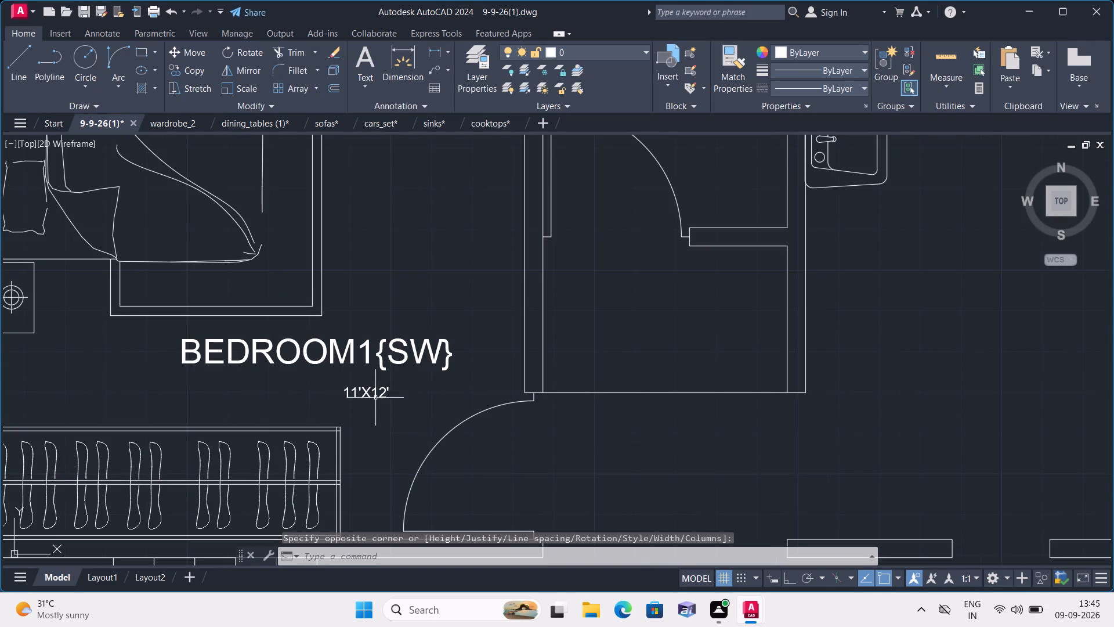
Set the text height of the 11'X12' label to 6".
click(375, 394)
right_click(409, 385)
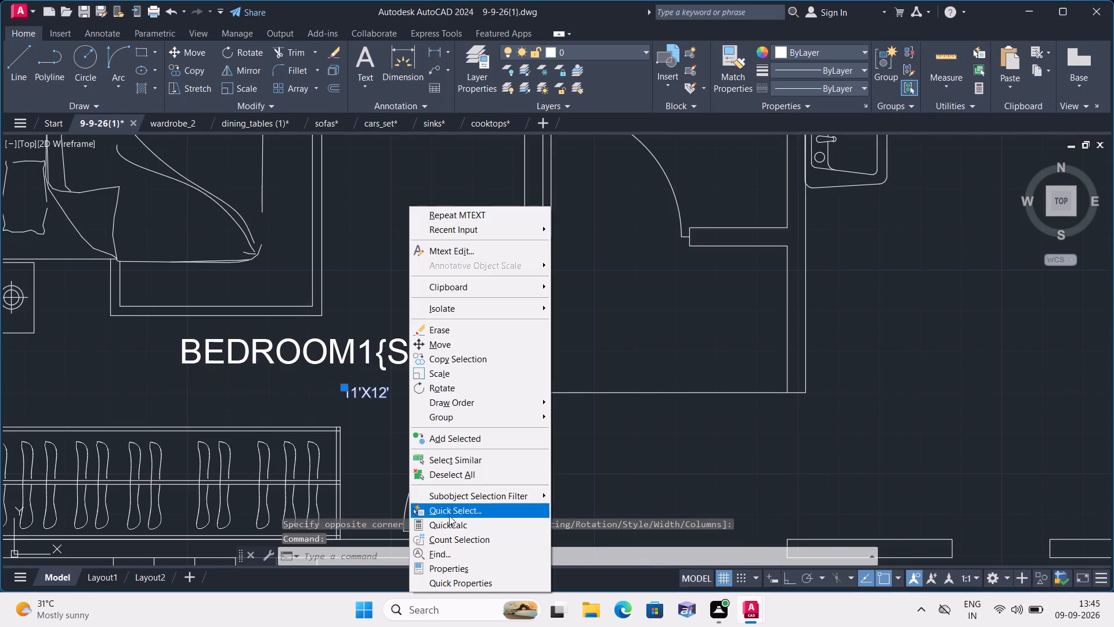
click(457, 571)
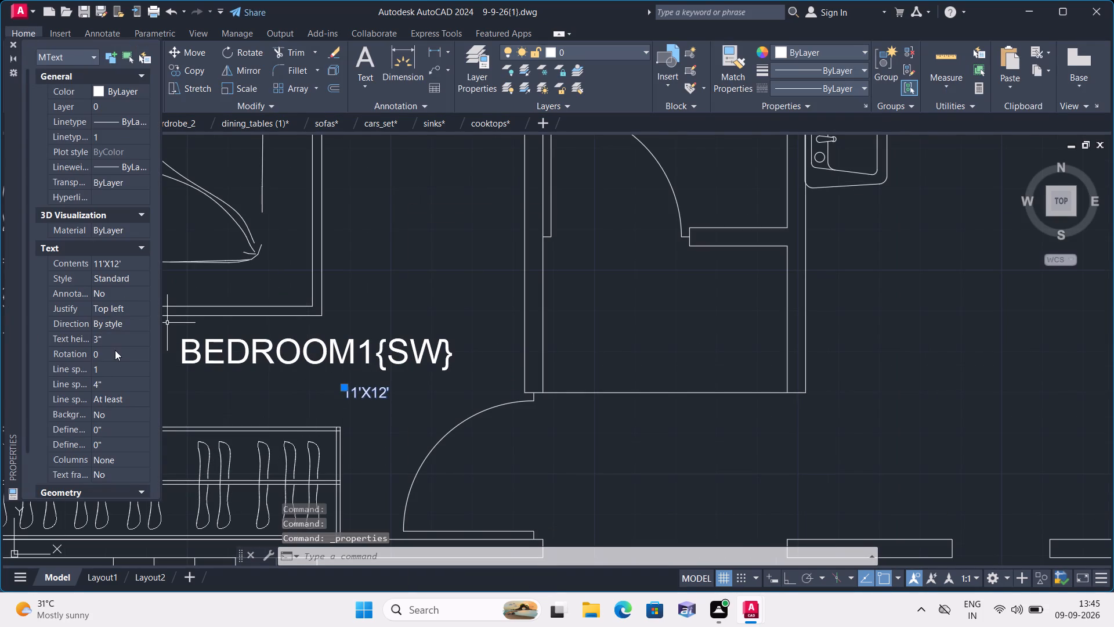
click(114, 343)
key(BackSpace)
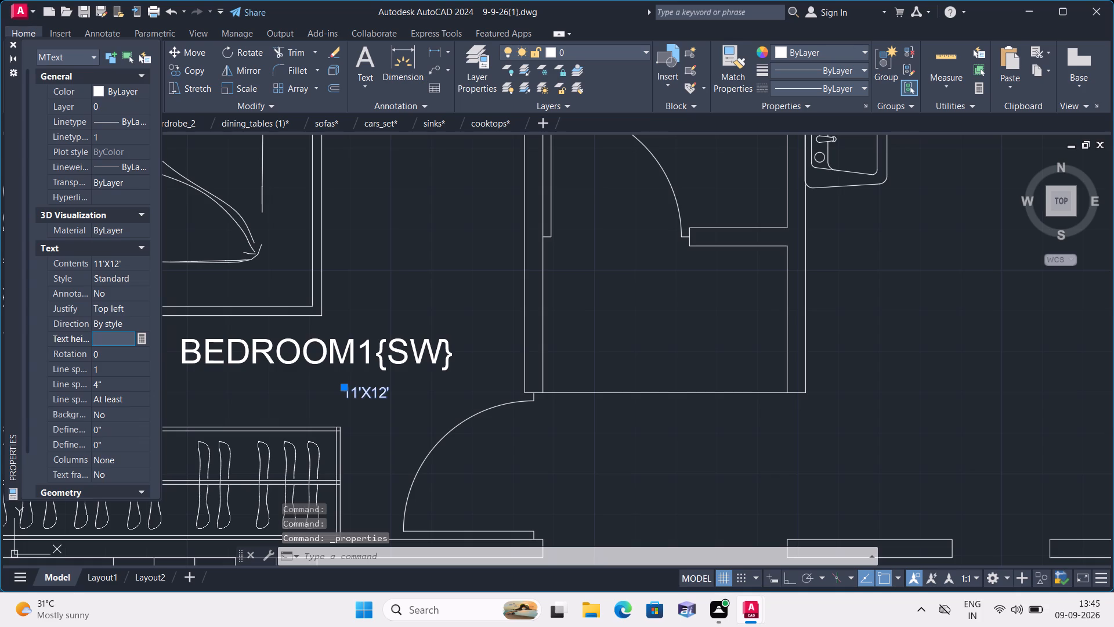
key(6)
key(shift+quotedbl)
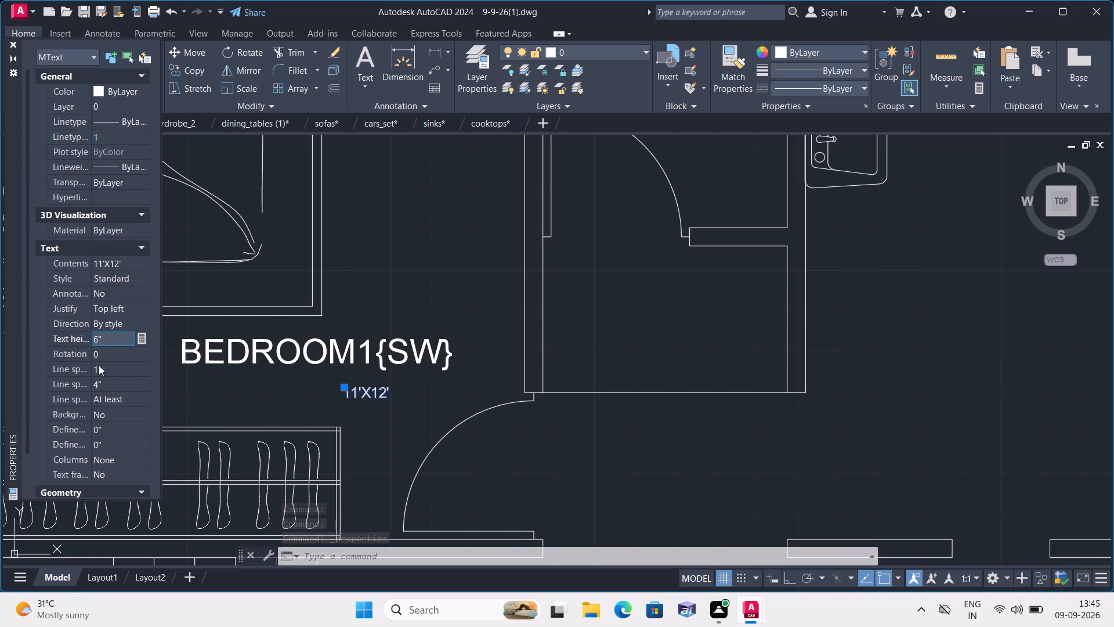
click(406, 289)
click(13, 41)
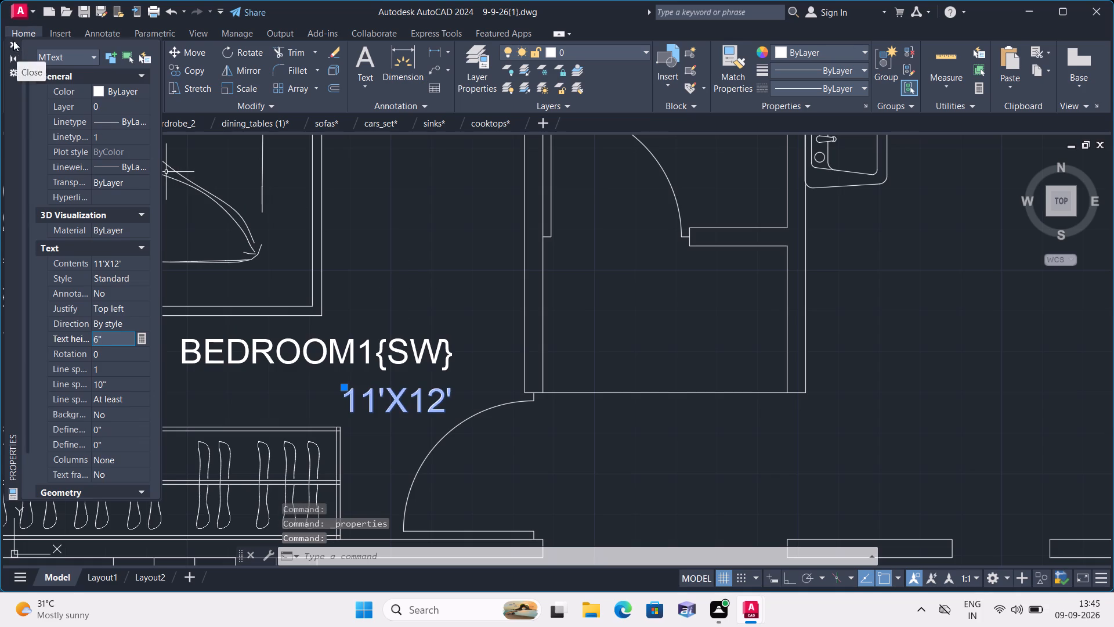
Move the 11'X12' text so it sits roughly centred directly beneath BEDROOM1{SW}, above the wardrobe.
click(345, 386)
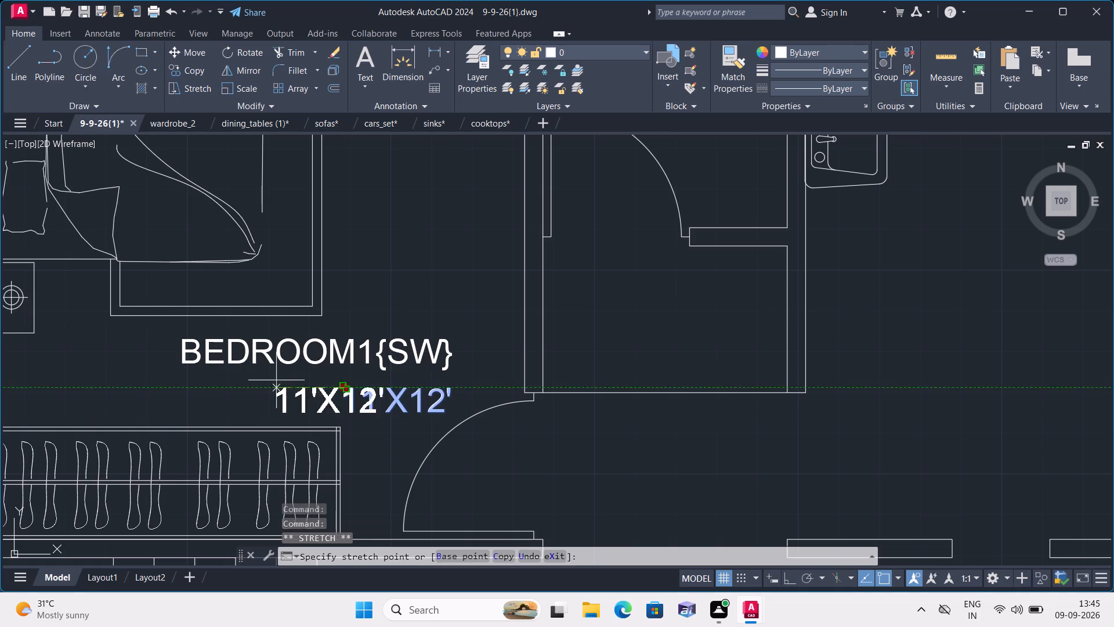
click(256, 376)
click(270, 403)
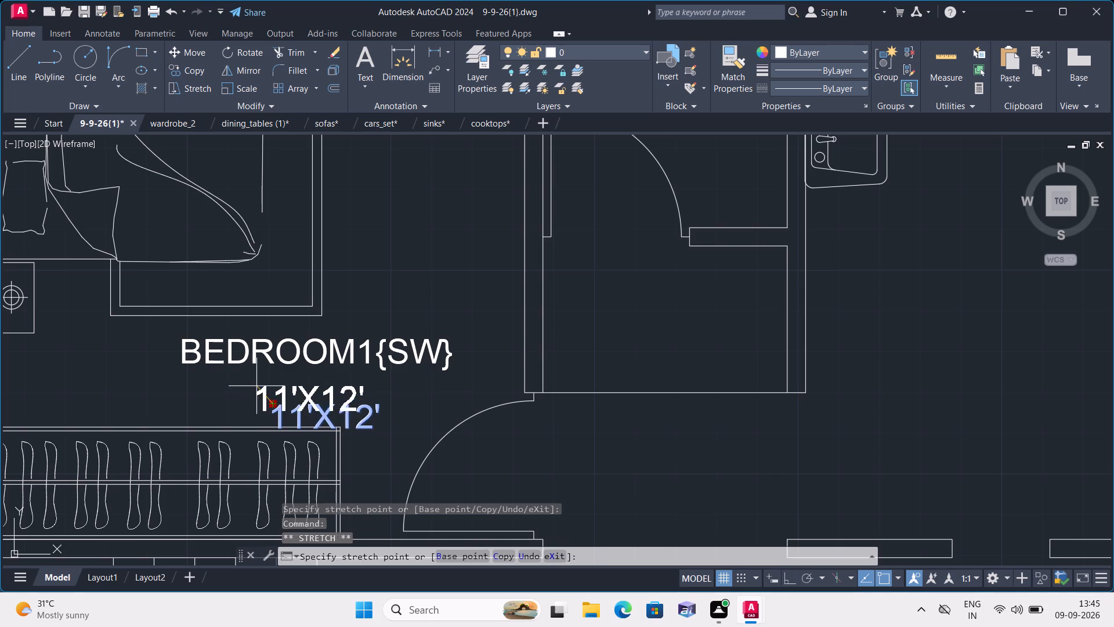
click(253, 374)
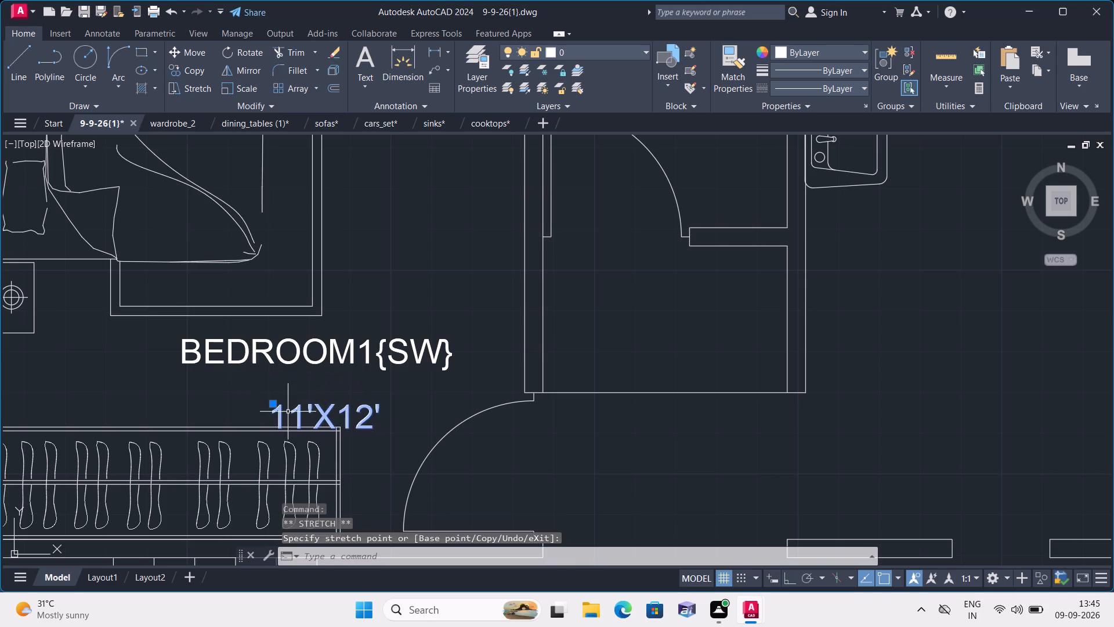
key(Escape)
click(280, 413)
click(273, 401)
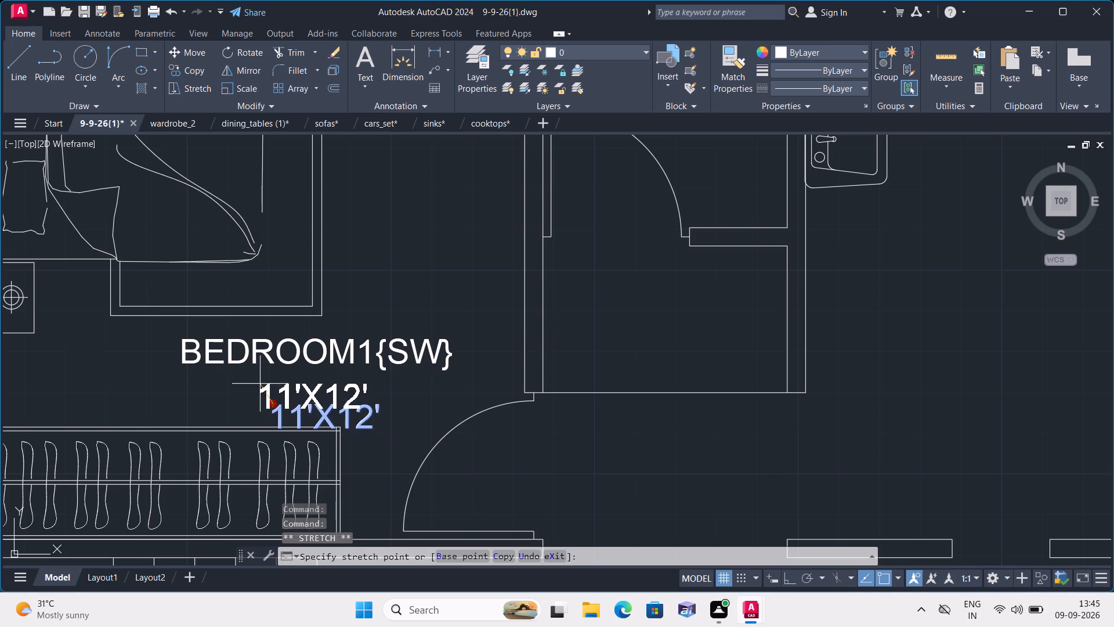
click(247, 376)
drag(273, 404, 246, 372)
click(246, 372)
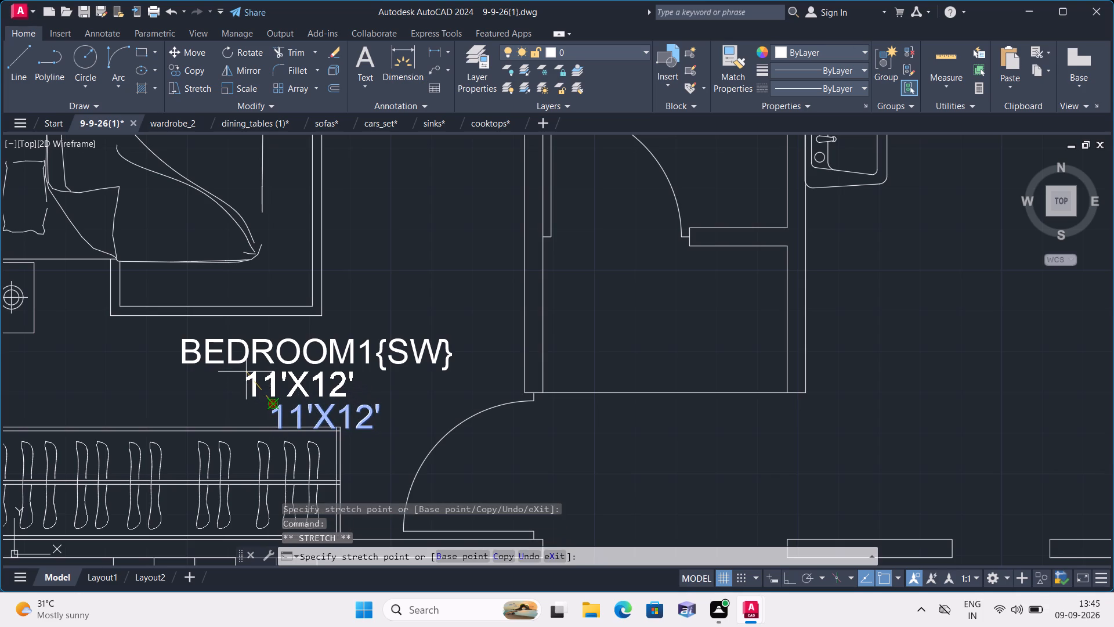
key(Escape)
click(283, 410)
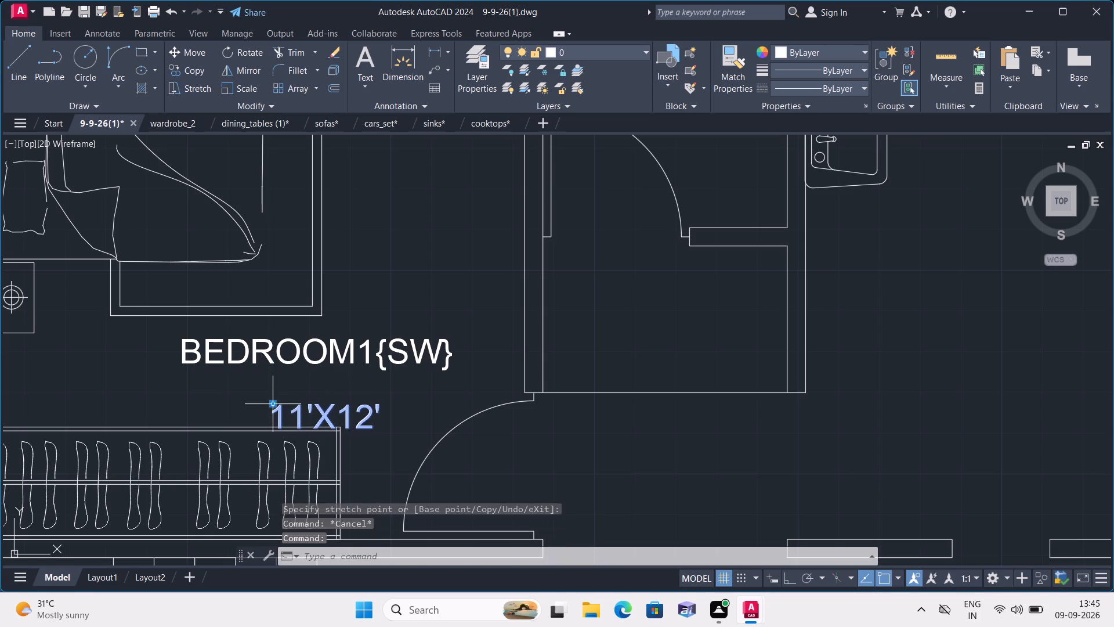
click(273, 402)
click(243, 375)
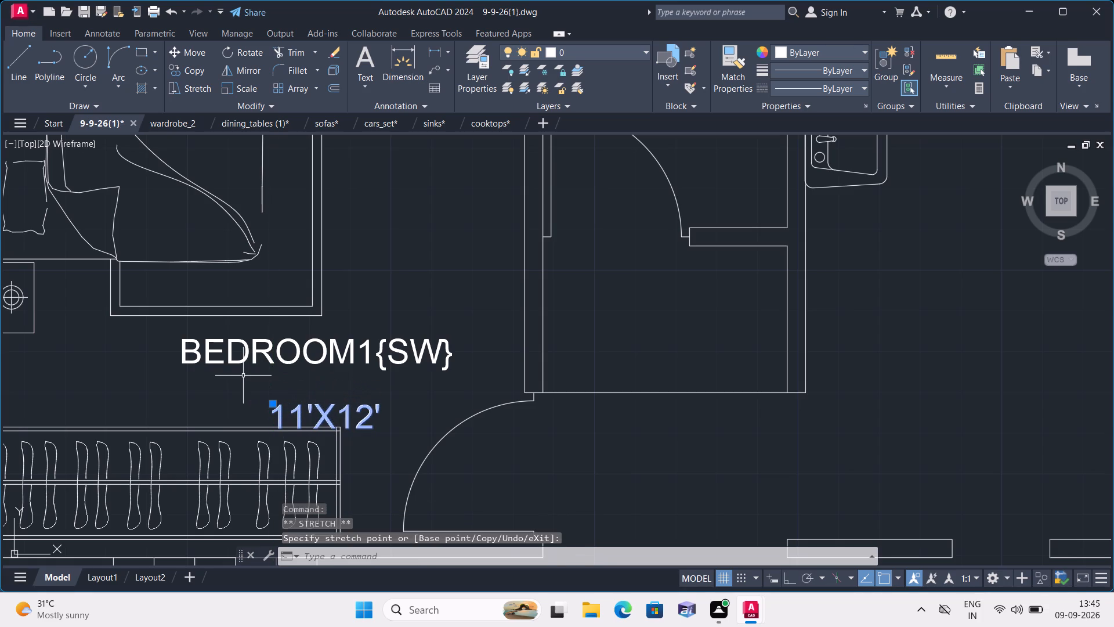
click(270, 405)
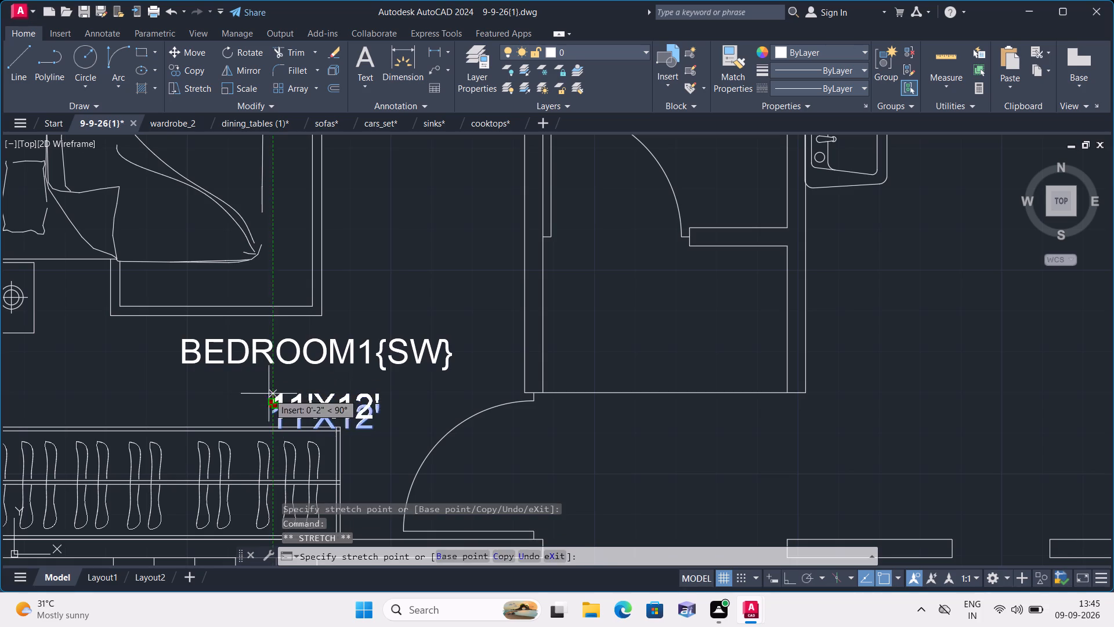
click(248, 379)
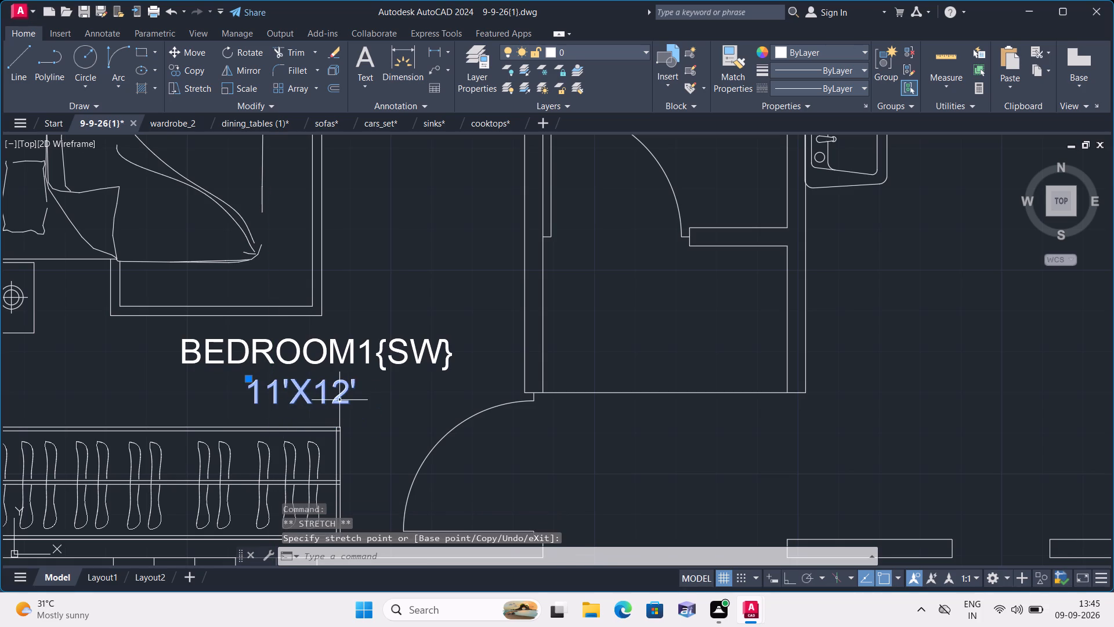
key(Escape)
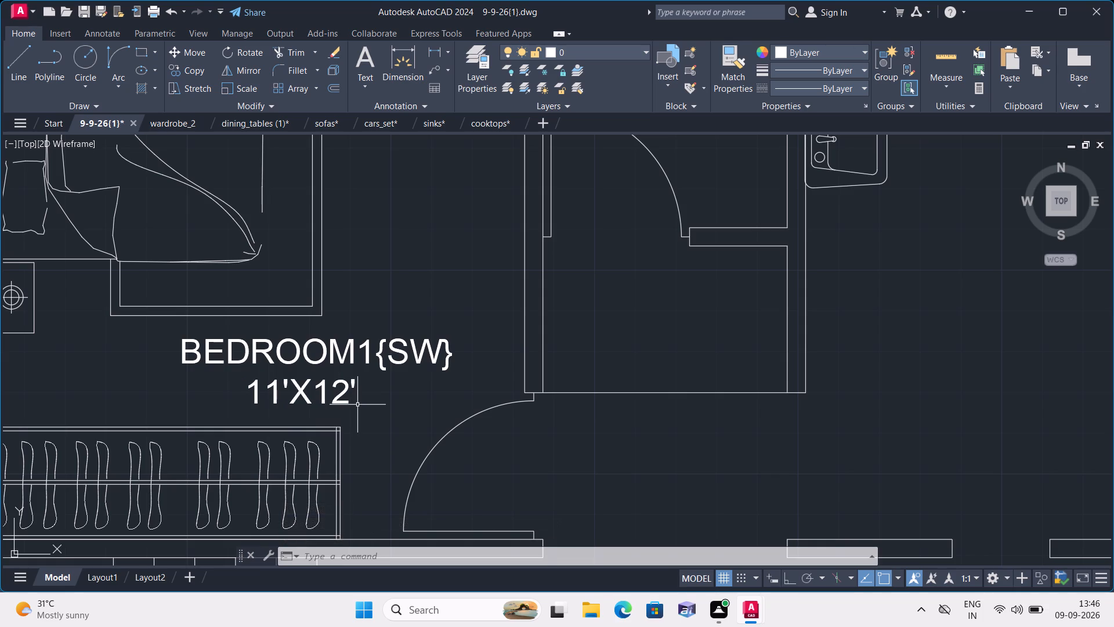
Add a multiline text reading COMMON, BATHROOM and 5'X8' on three lines in the empty area east of the floor plan.
scroll(378, 405, down, 1)
scroll(437, 353, down, 1)
middle_drag(460, 304, 392, 423)
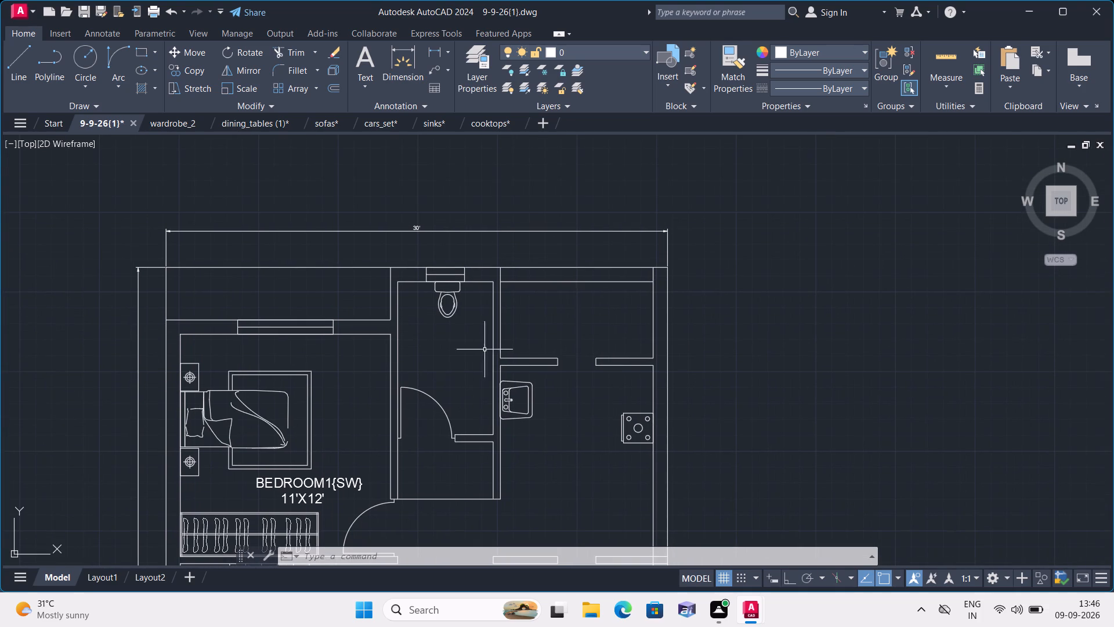
text(MT)
key(space)
key(space)
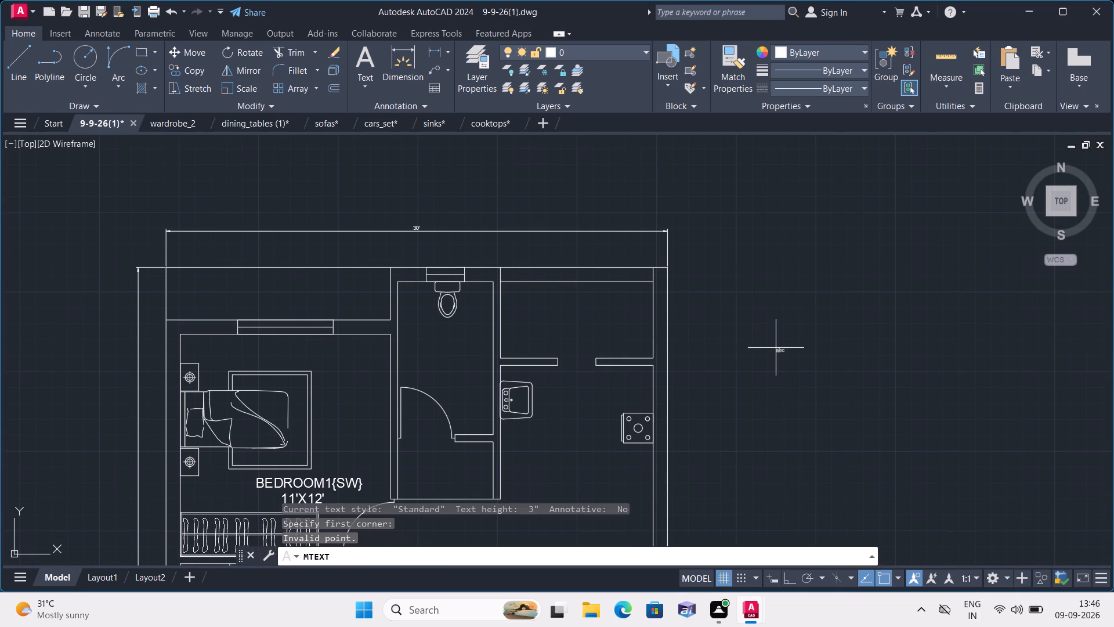
double_click(776, 348)
click(776, 348)
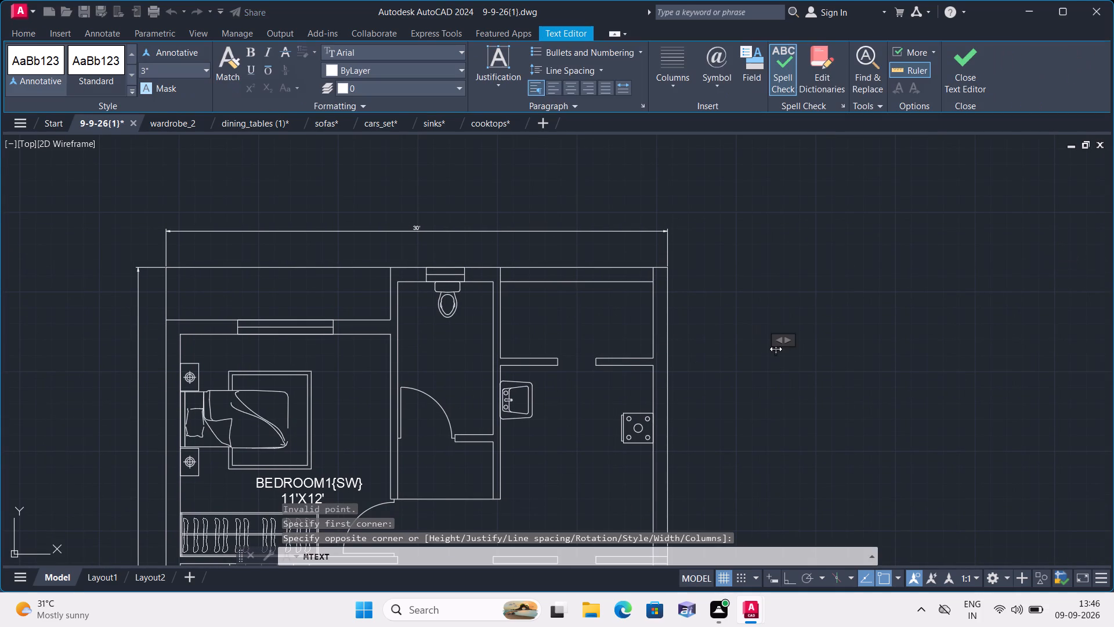
text(COMMON)
key(space)
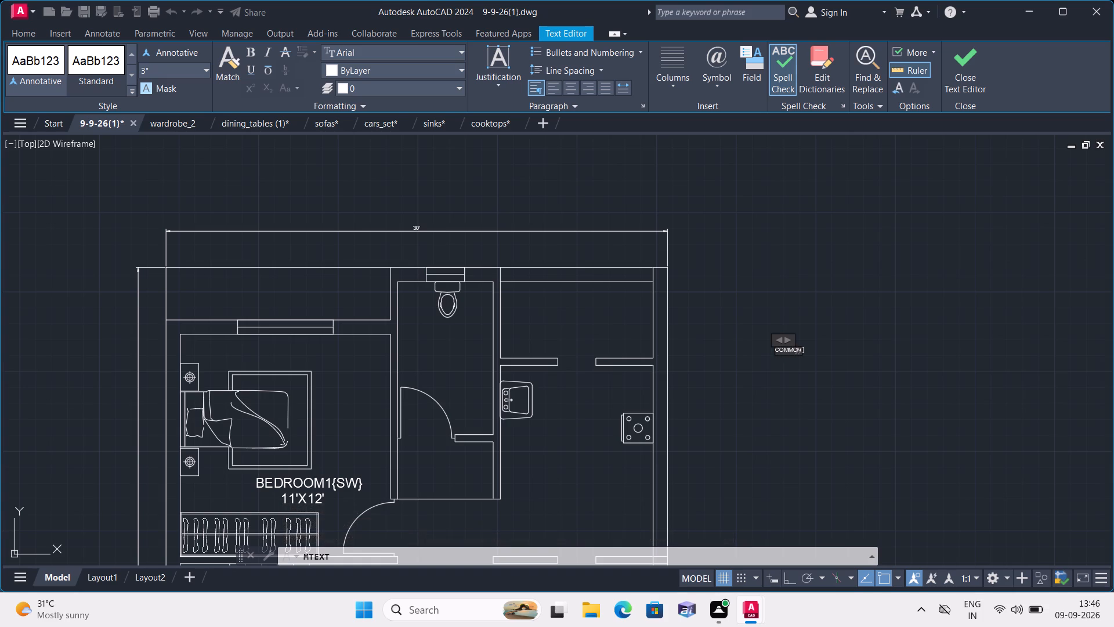
key(Return)
text(BATHROOM)
key(Return)
key(5)
key(apostrophe)
text(X8)
key(apostrophe)
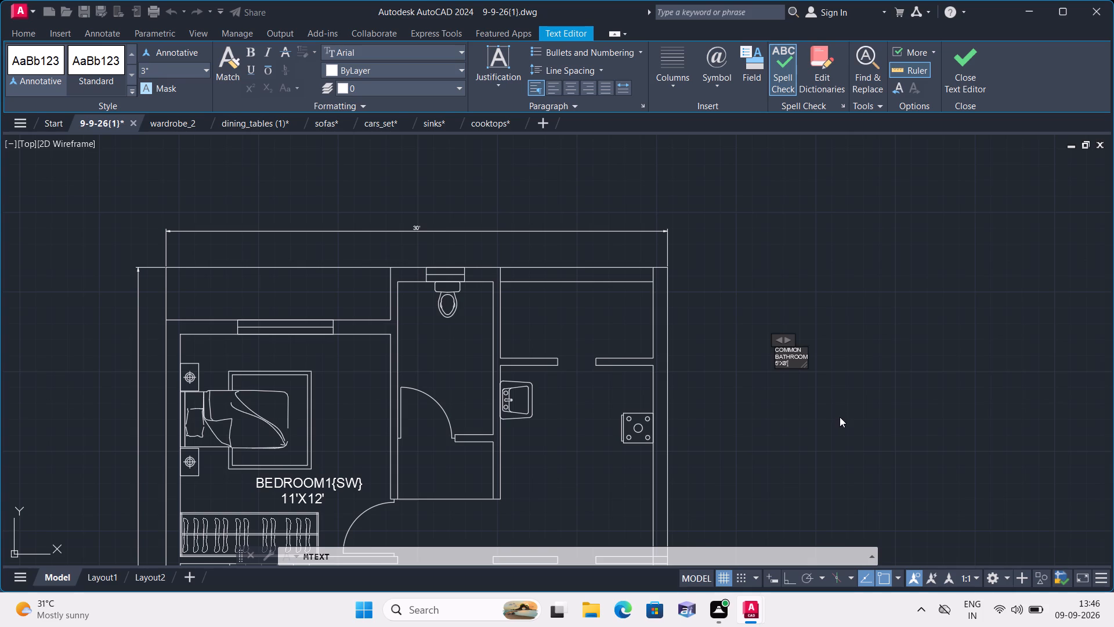
click(838, 416)
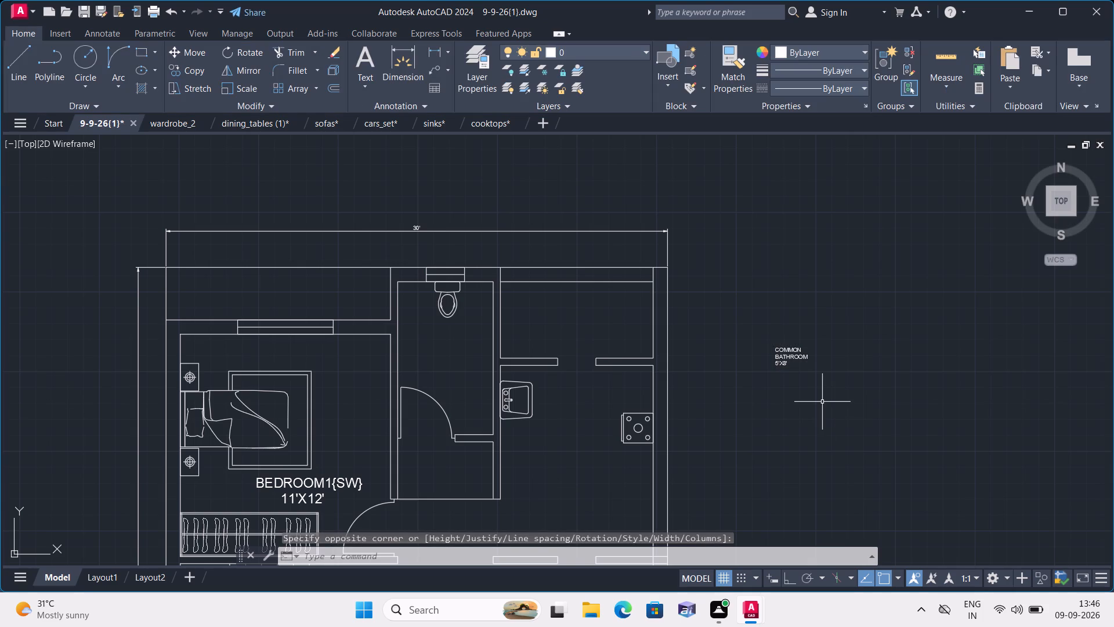
Add a second multiline text reading POOJA, {NE and CORNER} on three lines, southeast of the COMMON BATHROOM label.
key(space)
double_click(819, 404)
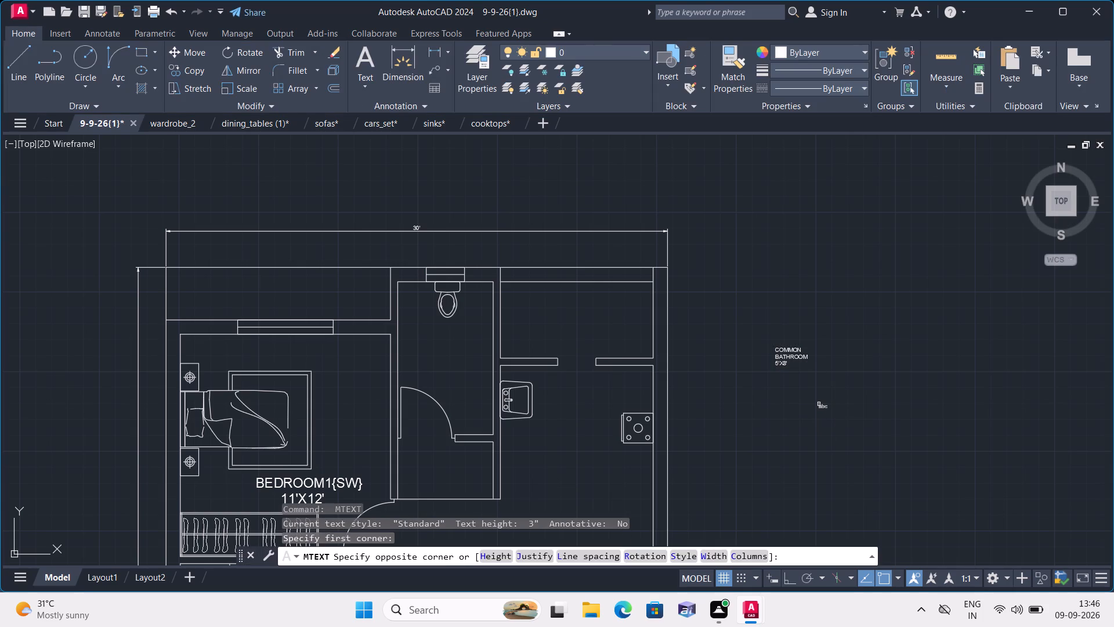
click(819, 404)
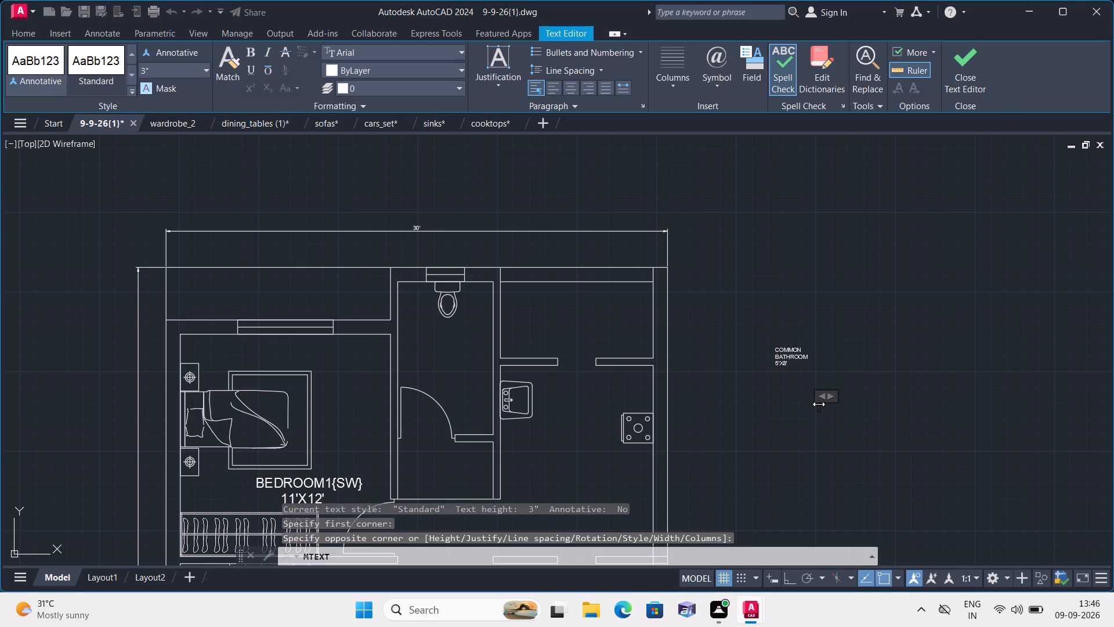
text(POOJA)
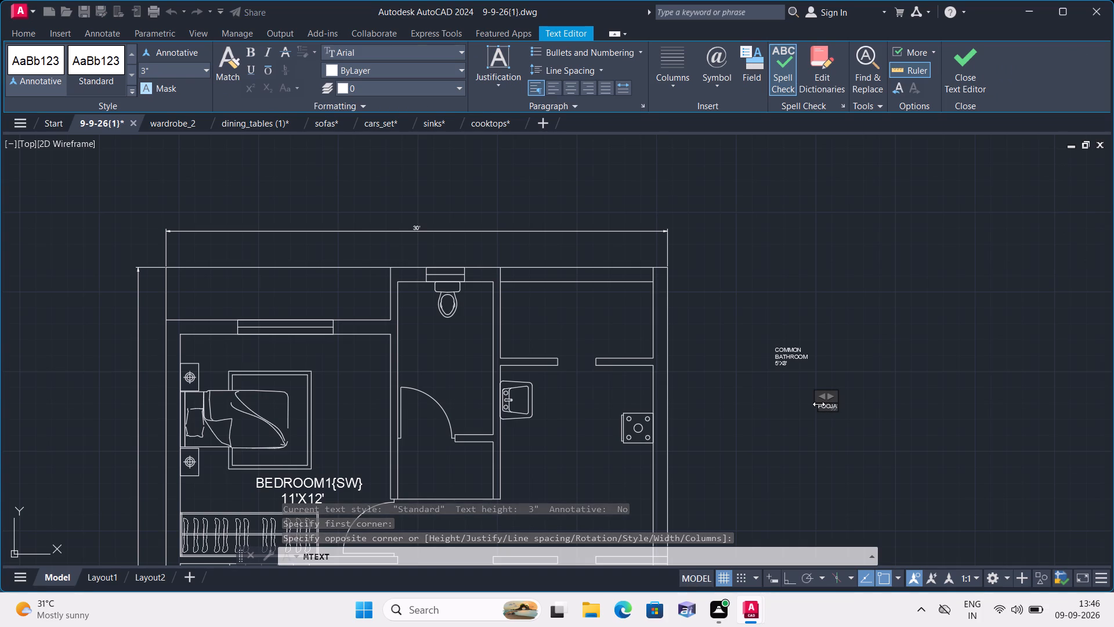
key(Return)
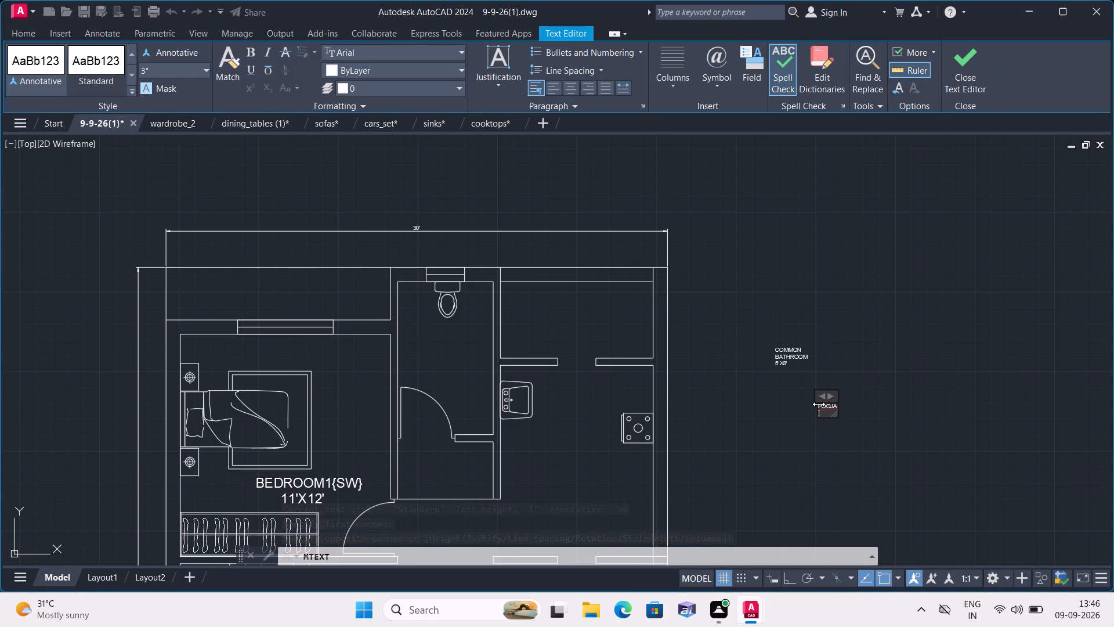
key(shift+braceleft)
key(n)
key(e)
key(Return)
key(bracketright)
key(BackSpace)
key(space)
text(COR)
text(NER)
key(shift+braceright)
scroll(819, 404, up, 2)
click(837, 430)
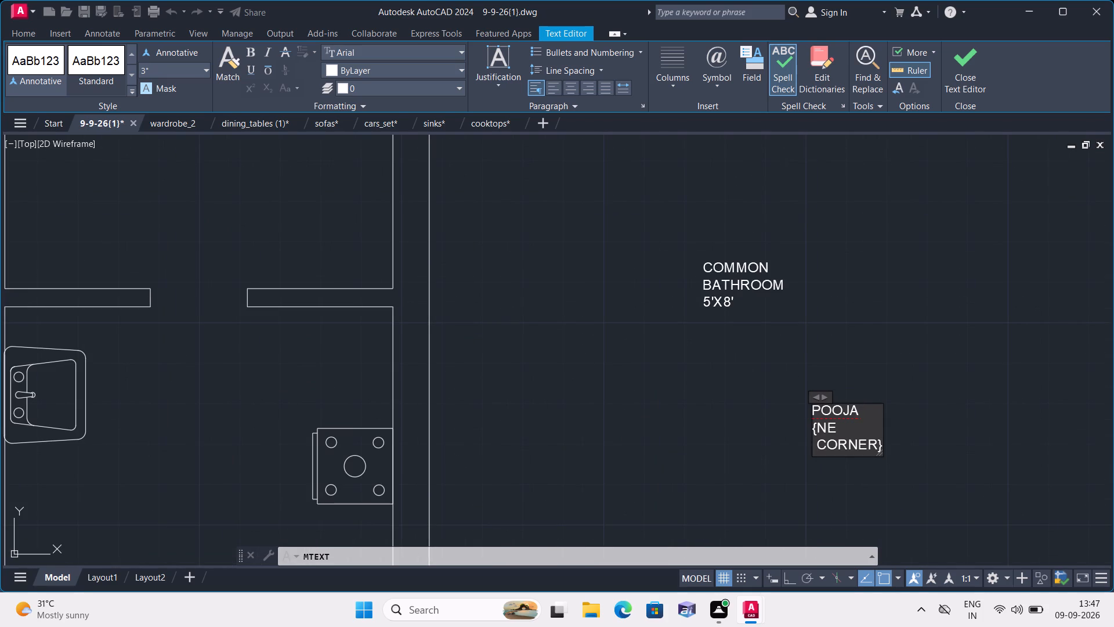
key(BackSpace)
key(e)
Resize the text frame of the POOJA {NE CORNER} label to adjust how its lines wrap.
scroll(830, 453, up, 2)
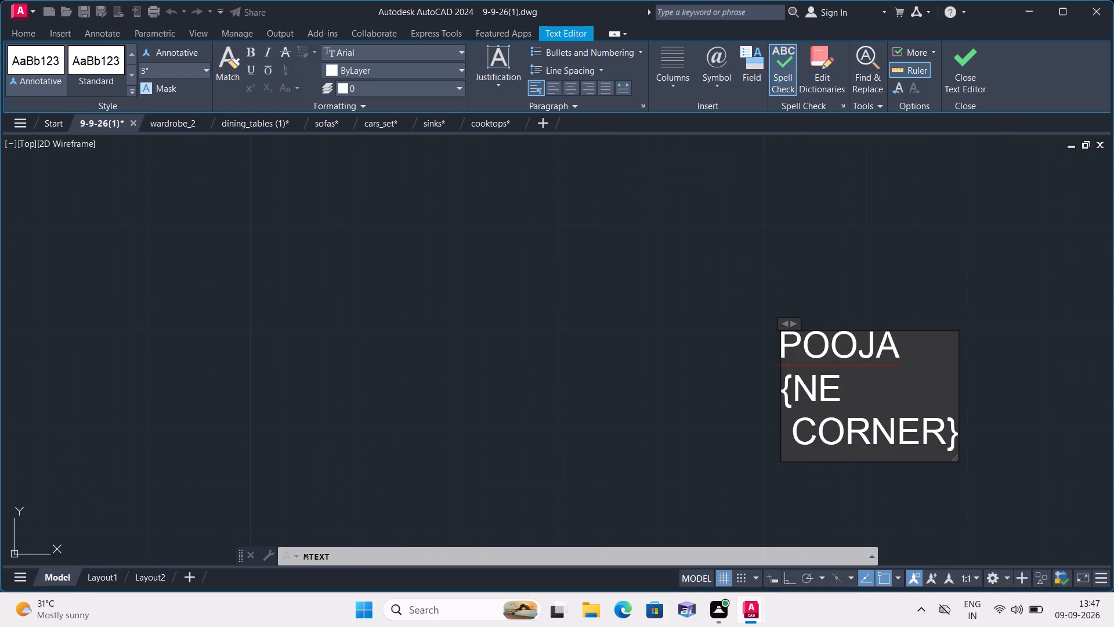
click(790, 435)
drag(956, 460, 1043, 353)
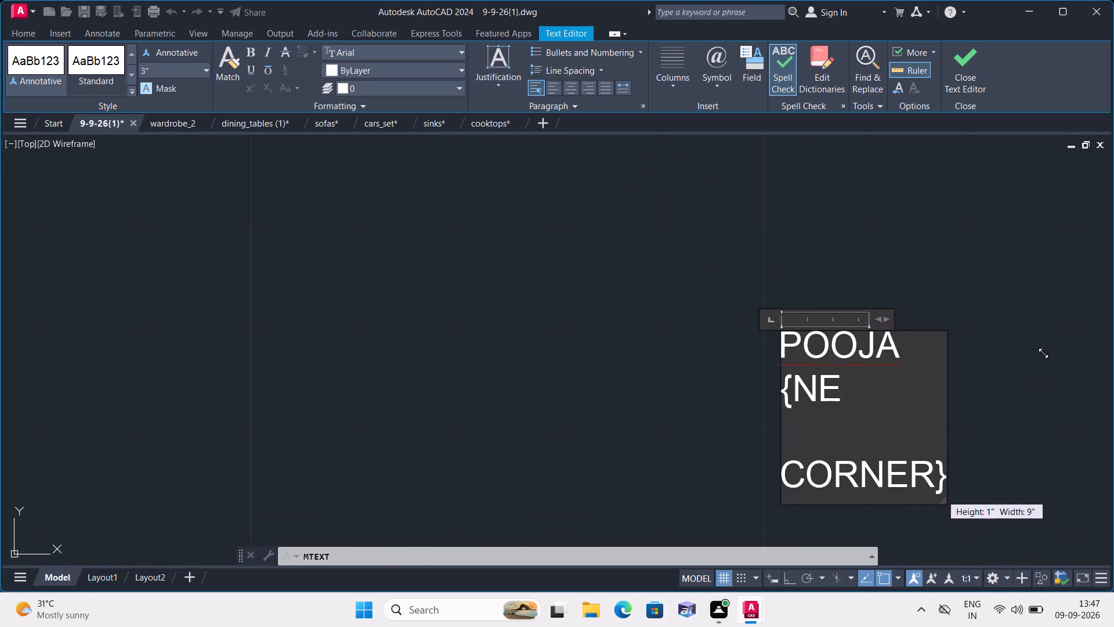
drag(1043, 353, 1037, 337)
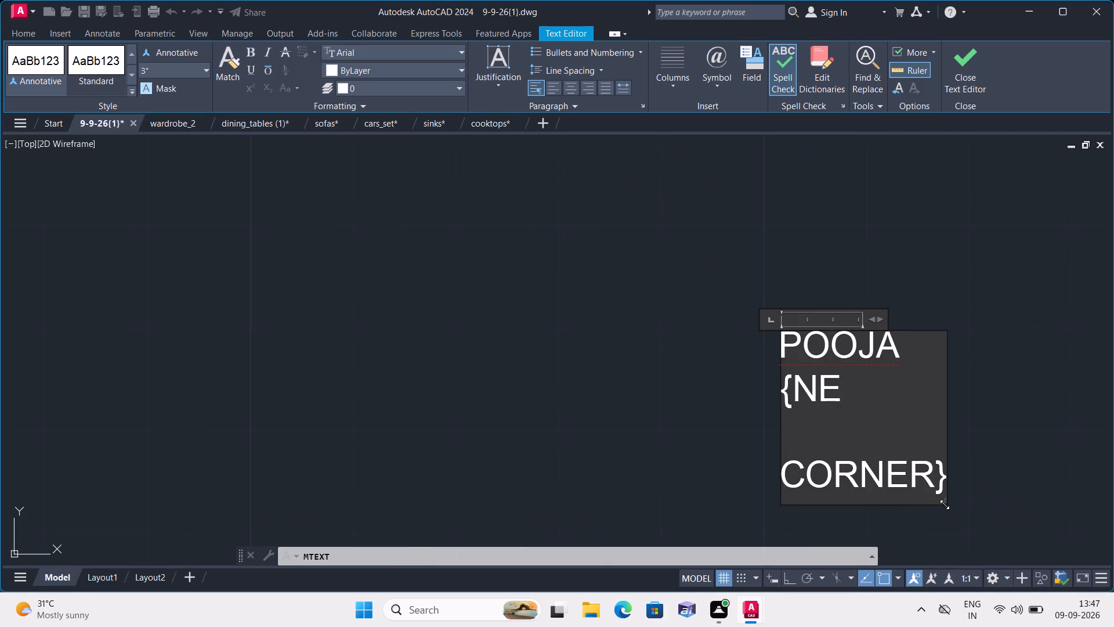
drag(944, 504, 990, 371)
scroll(991, 381, down, 1)
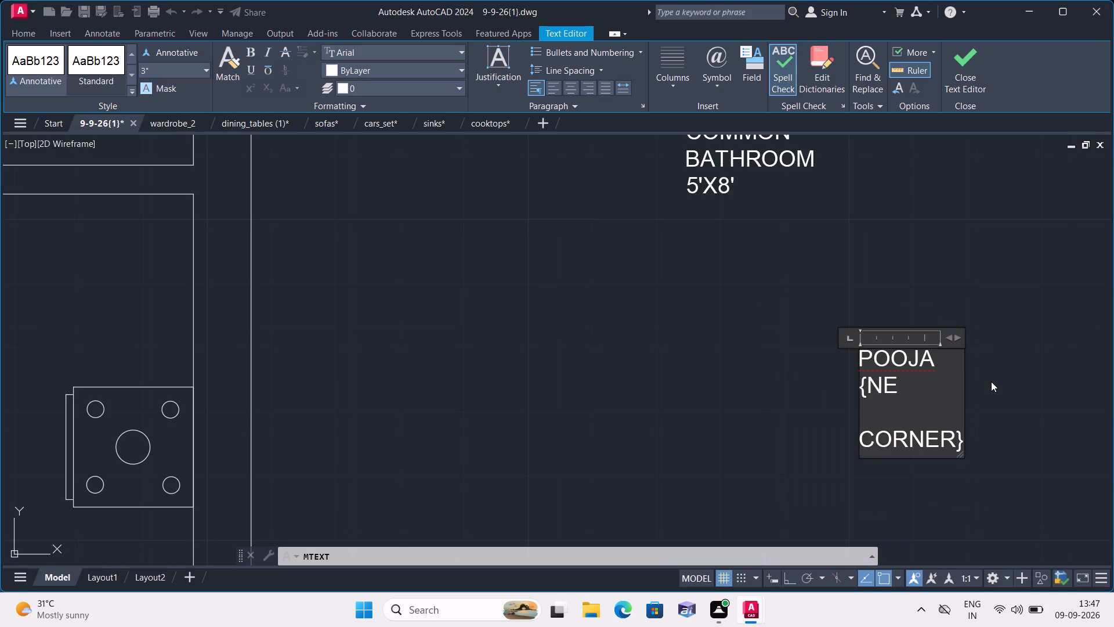
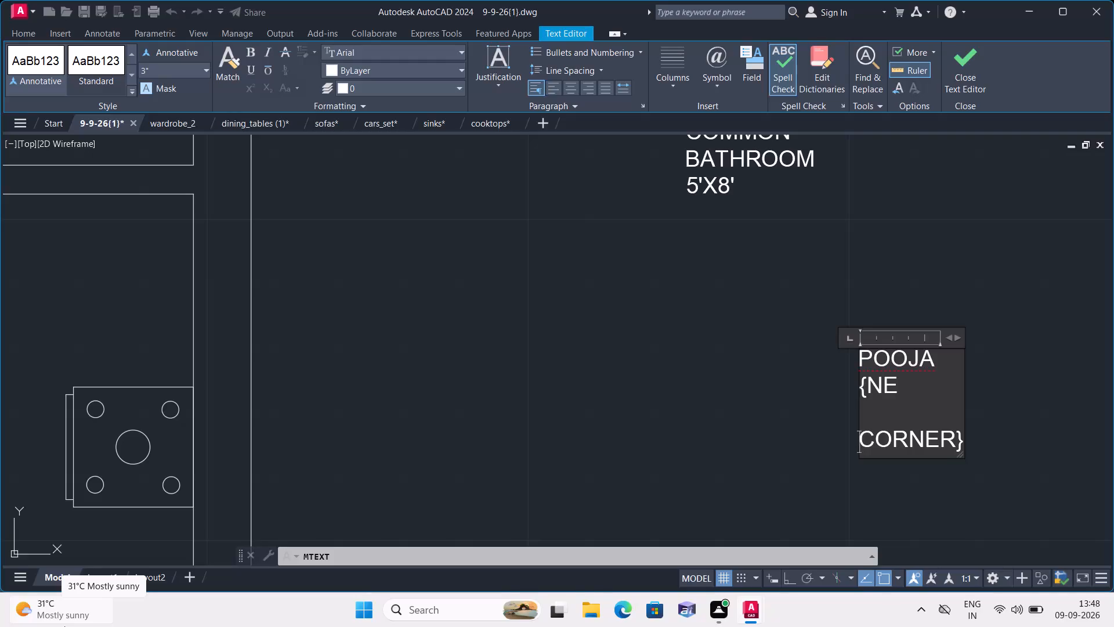
Widen the POOJA label's text box and rejoin its second line so it reads "{NE CORNER}" on one line.
scroll(64, 626, up, 1)
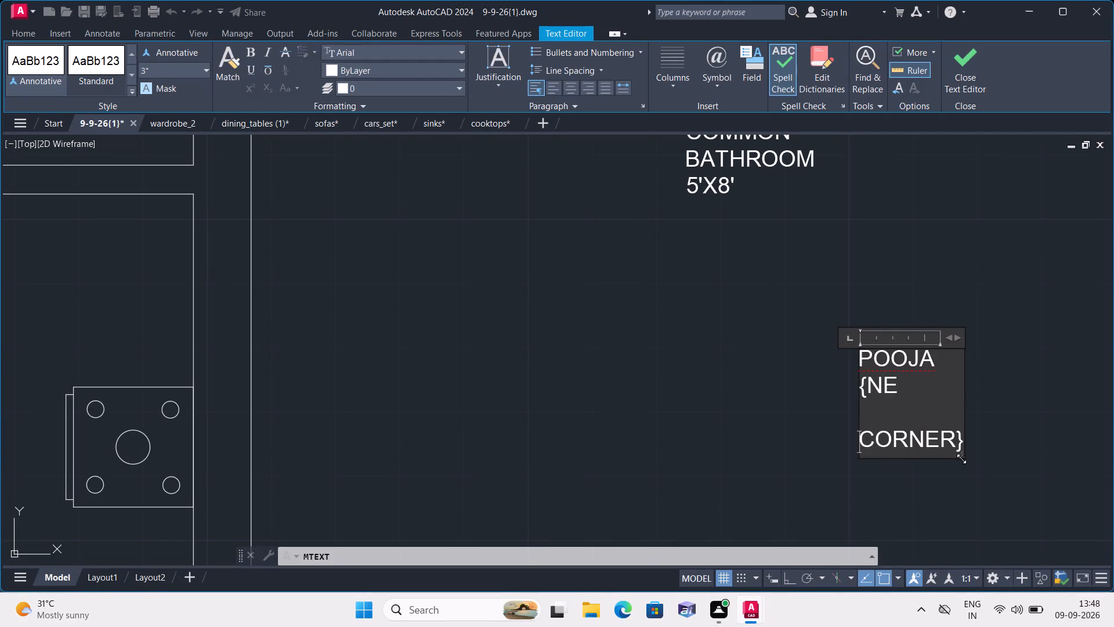
drag(963, 455, 1075, 402)
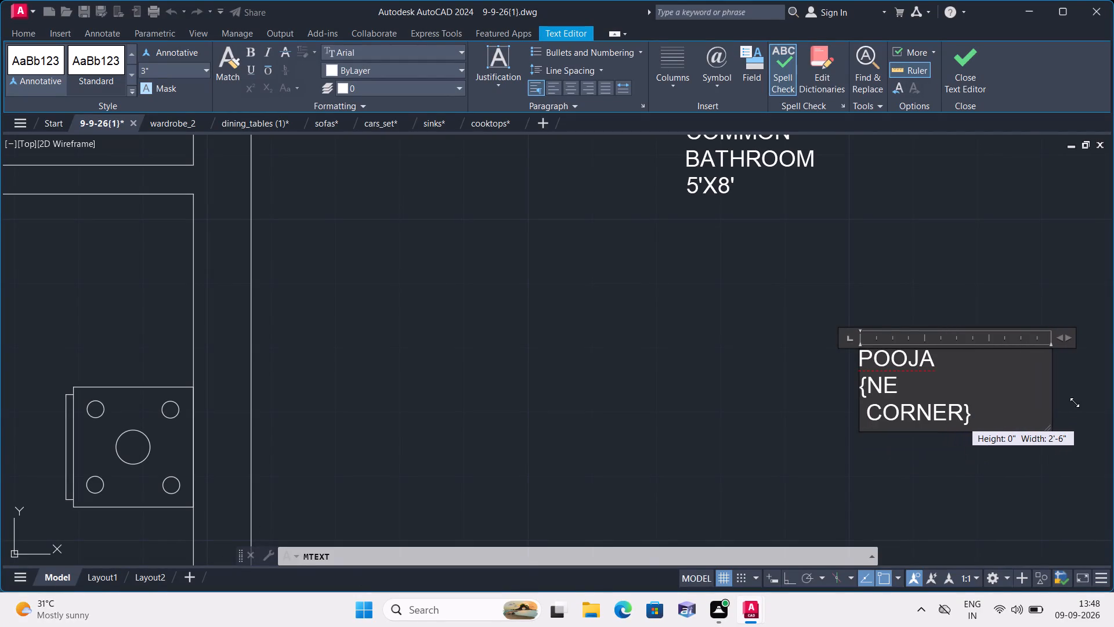
drag(1075, 402, 1087, 377)
scroll(870, 419, up, 1)
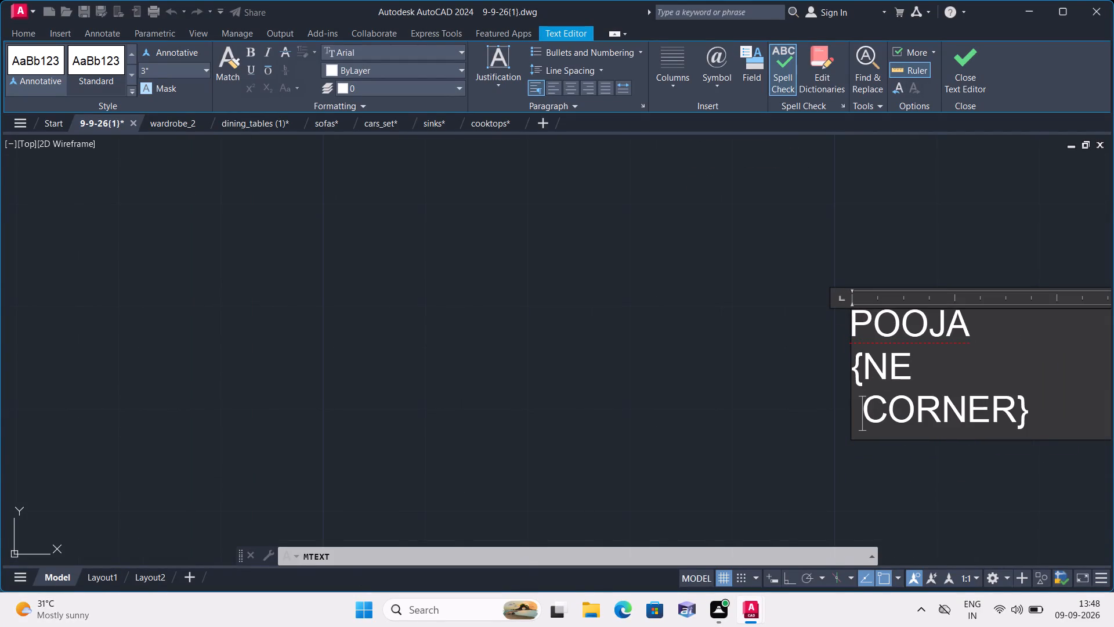
click(912, 365)
key(BackSpace)
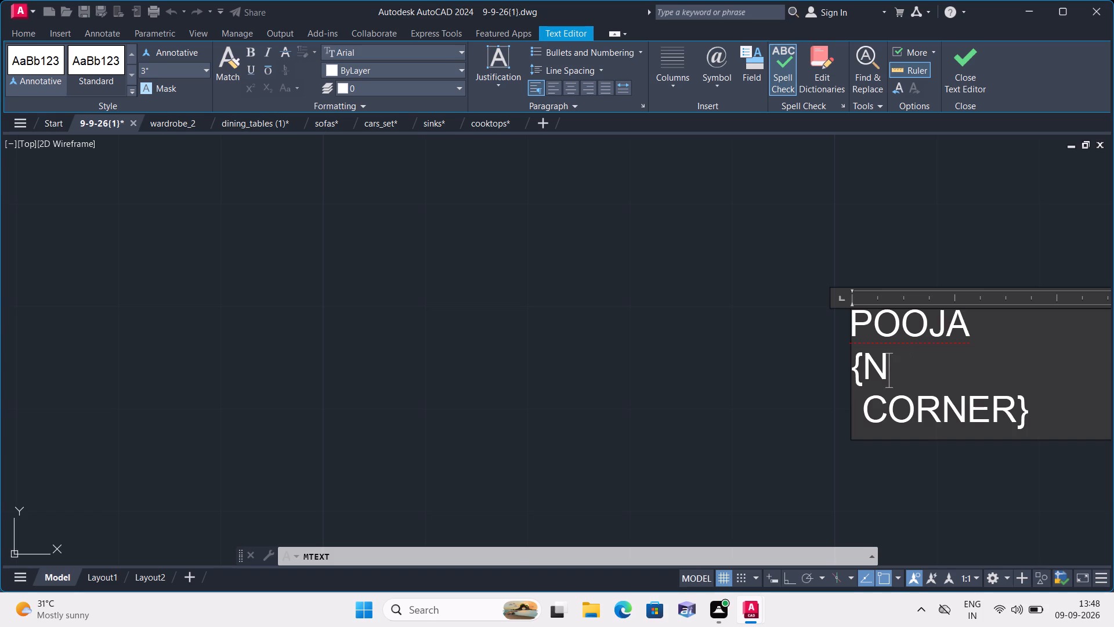
click(860, 410)
key(BackSpace)
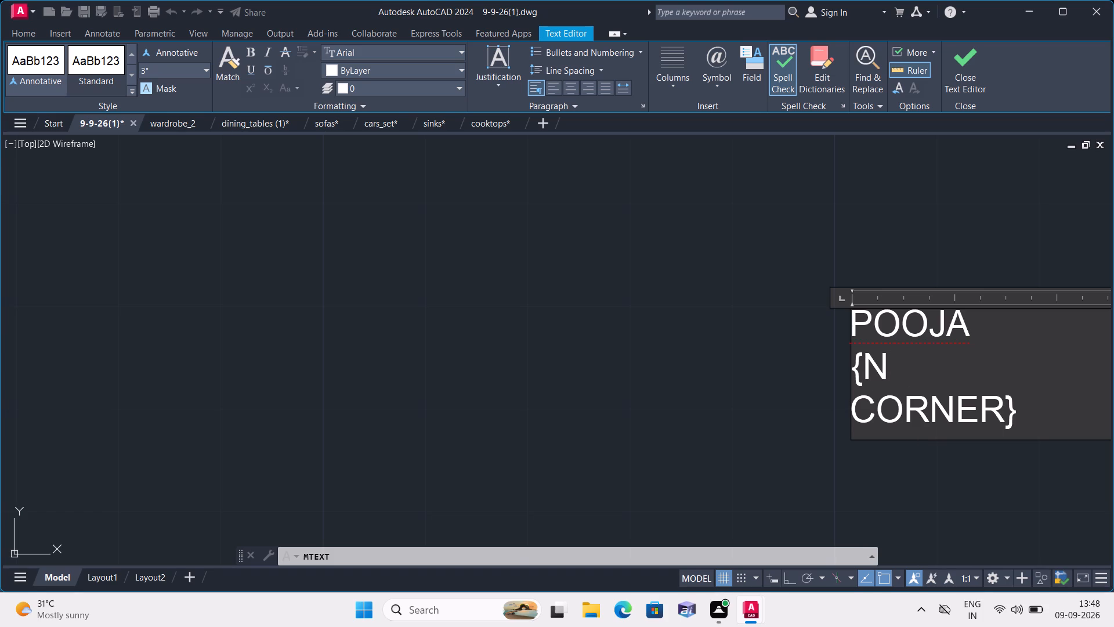
key(BackSpace)
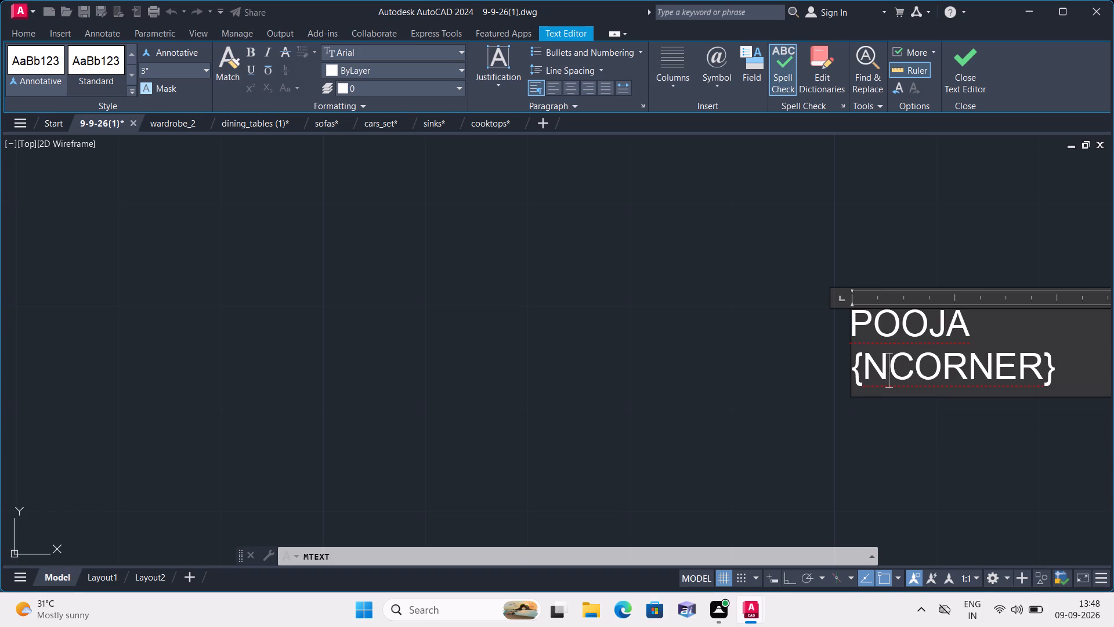
text(E)
key(space)
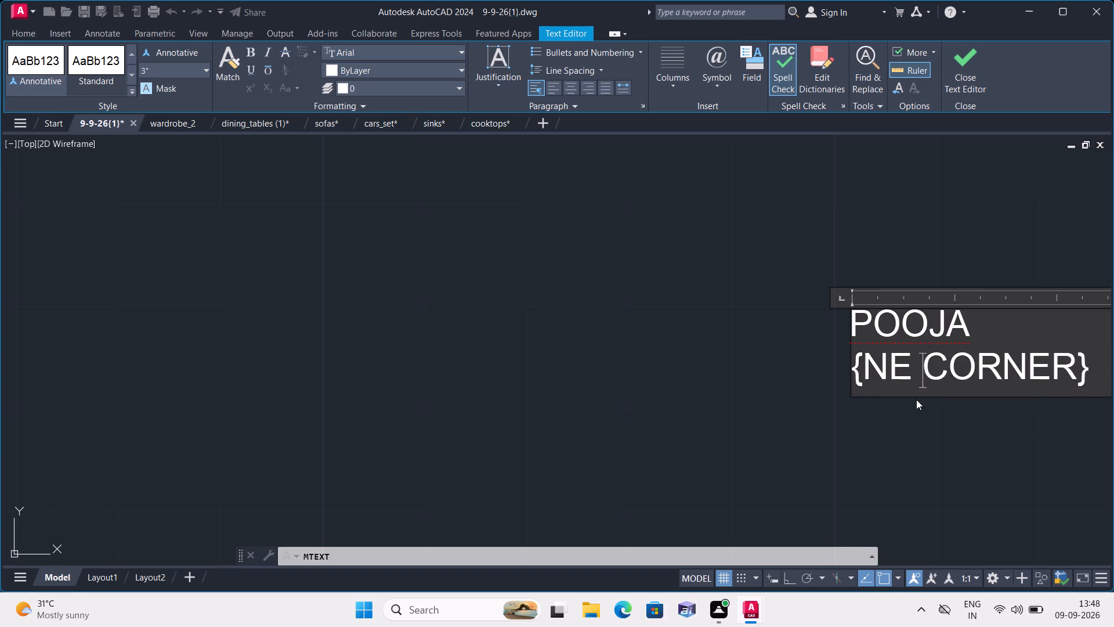
scroll(916, 412, down, 1)
middle_drag(906, 424, 798, 452)
click(819, 471)
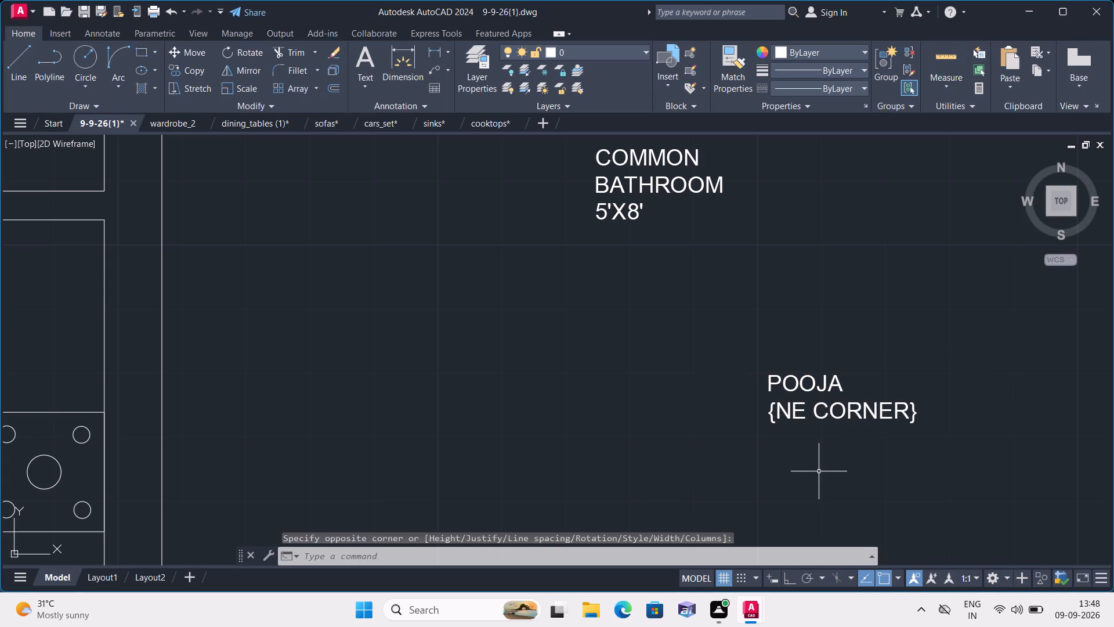
Add a two-line multiline text label reading "UTILITY" and "4'X8'" in the empty area below the COMMON BATHROOM label.
scroll(725, 469, down, 1)
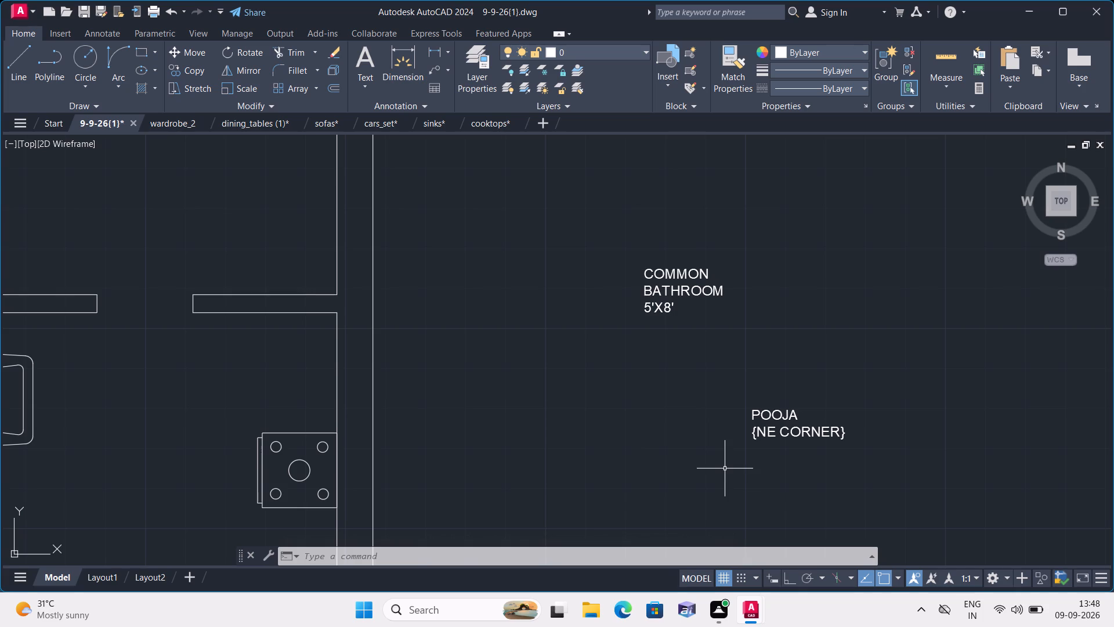
key(space)
double_click(577, 453)
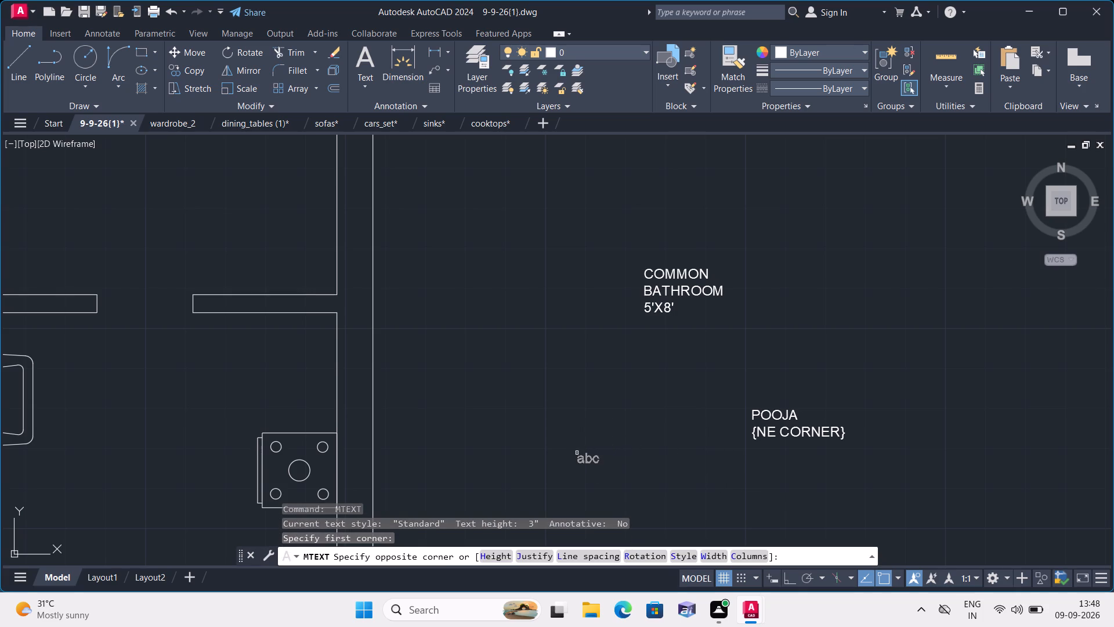
click(577, 453)
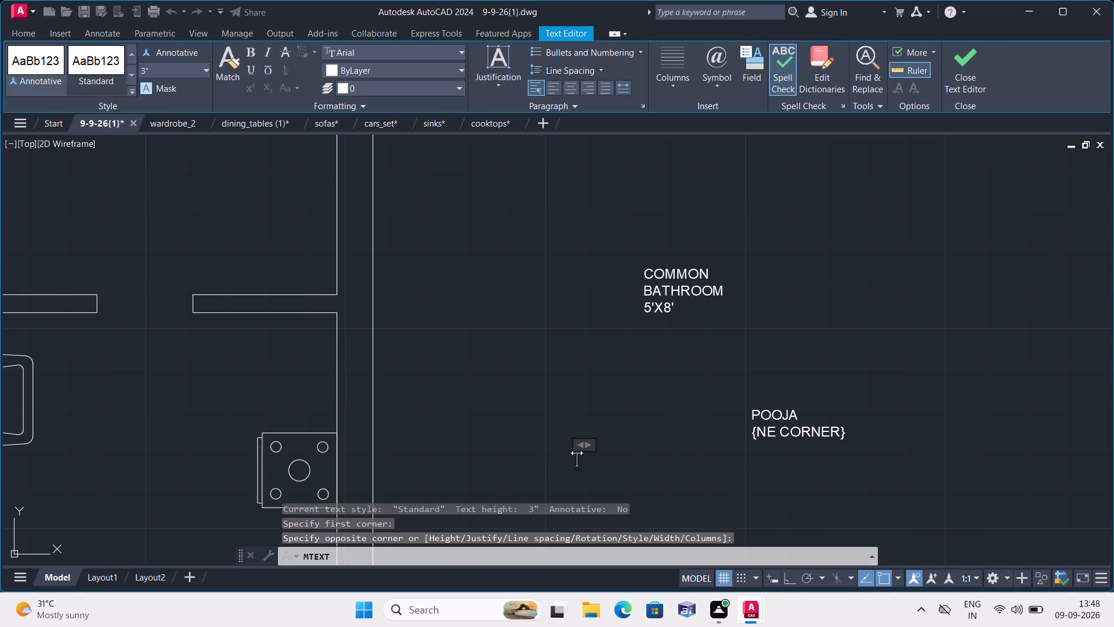
text(UTILITY)
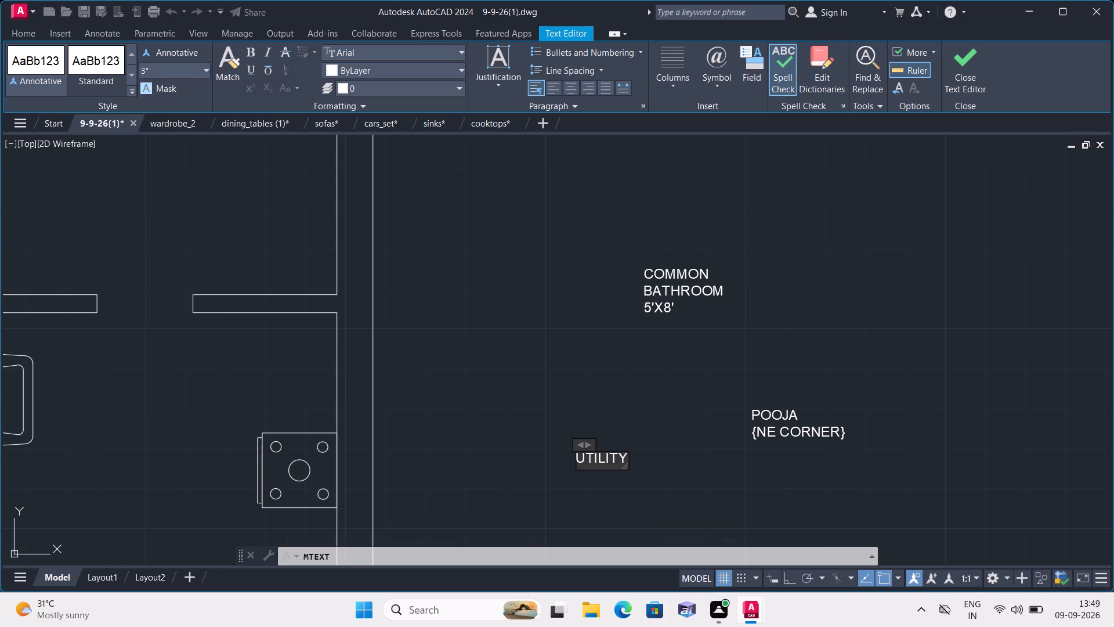
key(Return)
key(4)
text('X8')
click(627, 510)
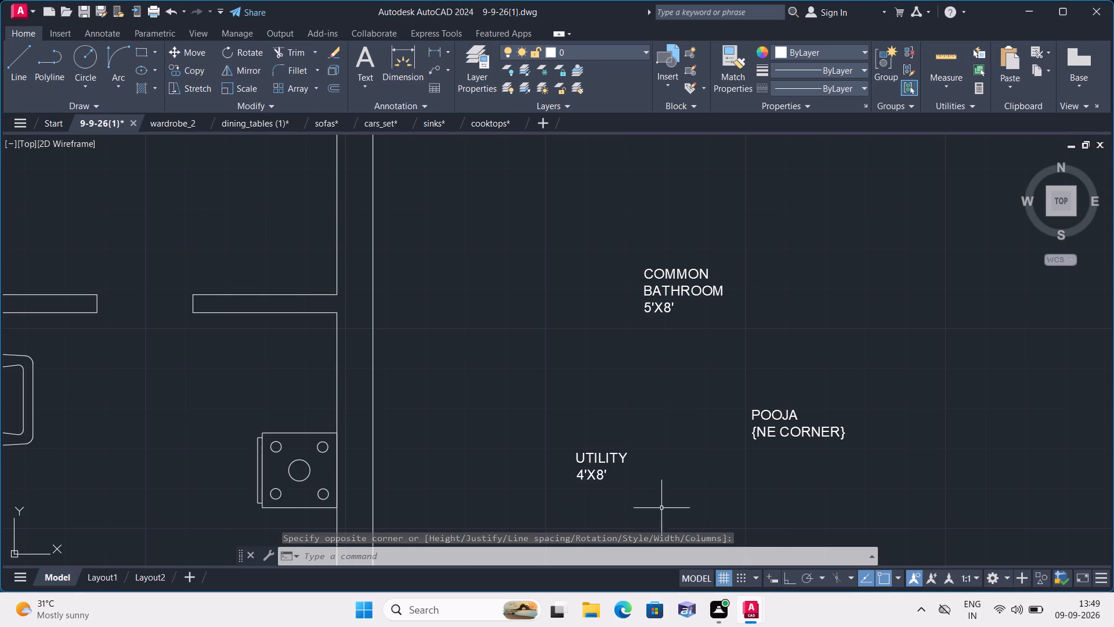
Add a two-line multiline text label reading "KITCHEN" and "8'X10'" just below the POOJA label.
middle_drag(728, 491, 713, 435)
scroll(712, 452, down, 1)
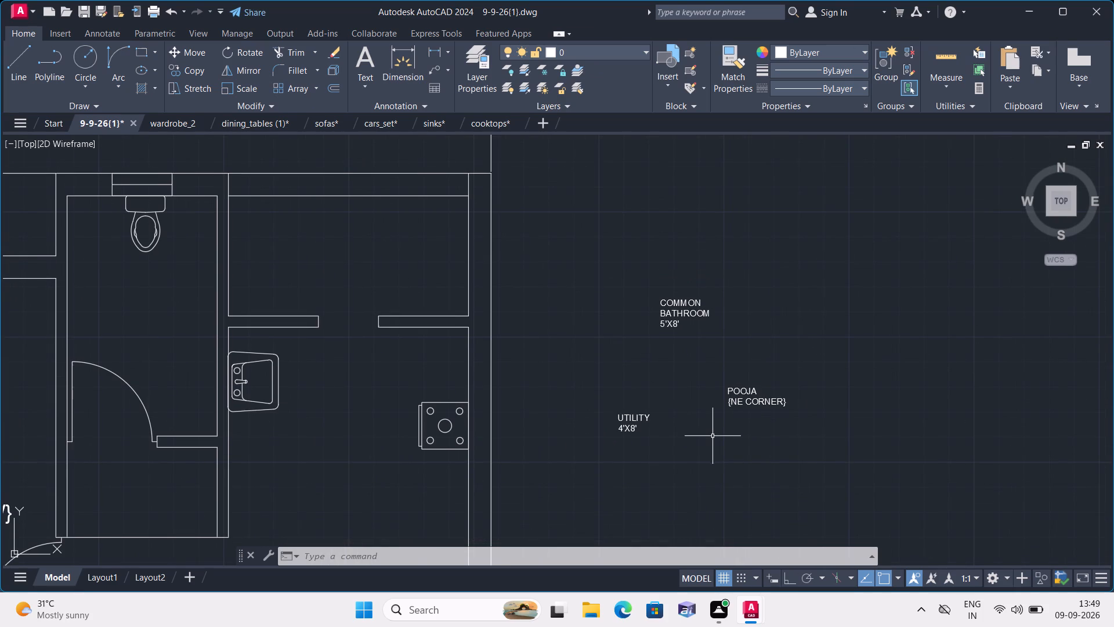
key(space)
triple_click(707, 444)
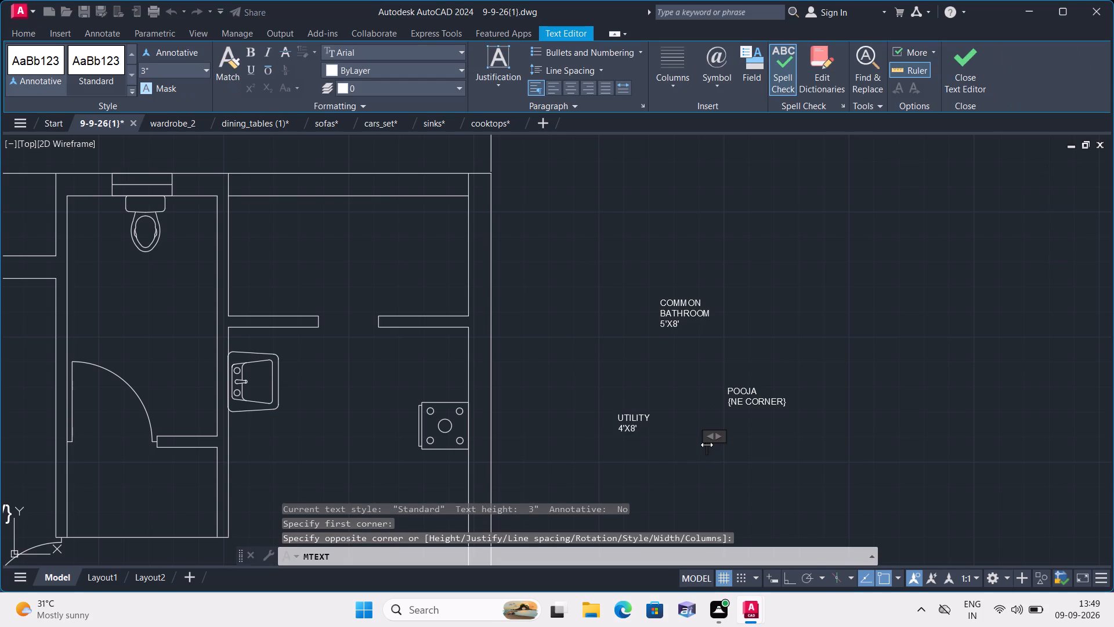
text(KITCHEN)
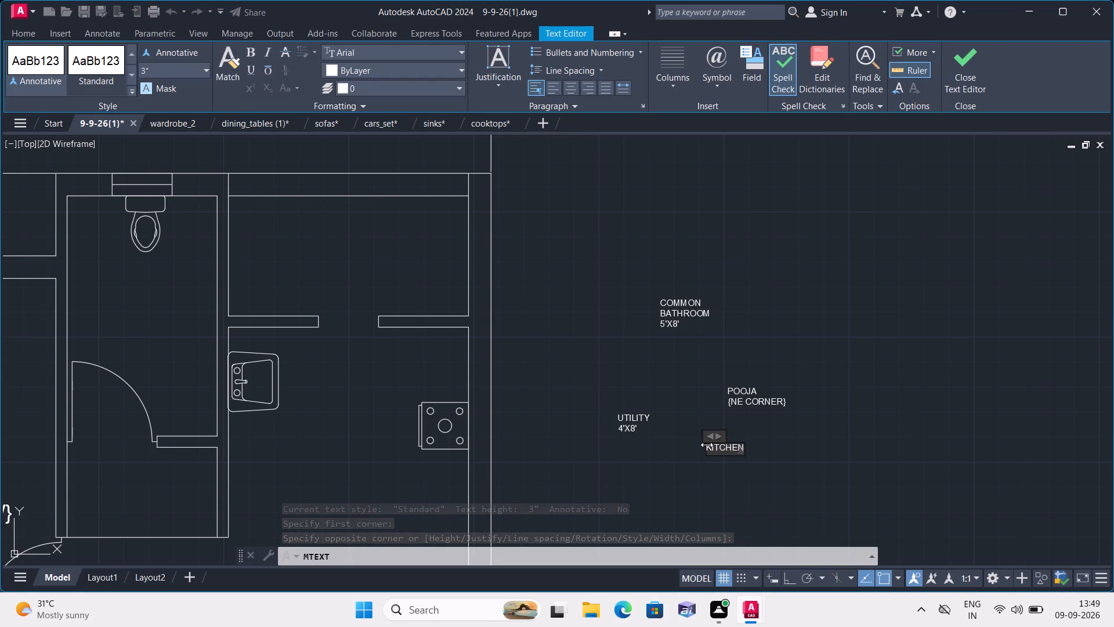
key(Return)
text(8')
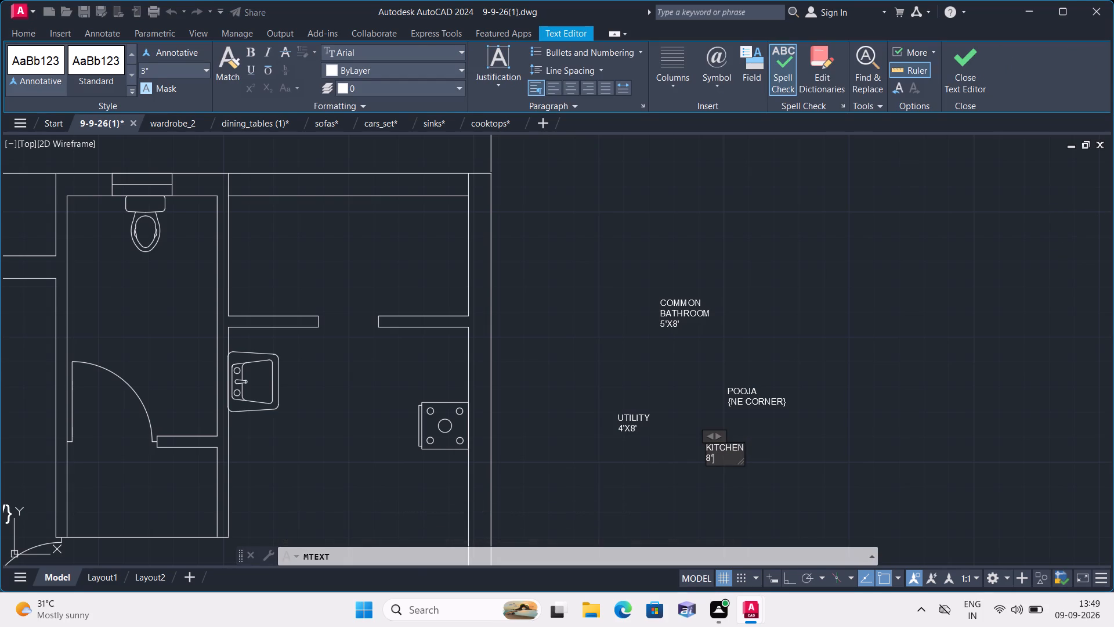
text(X10)
key(apostrophe)
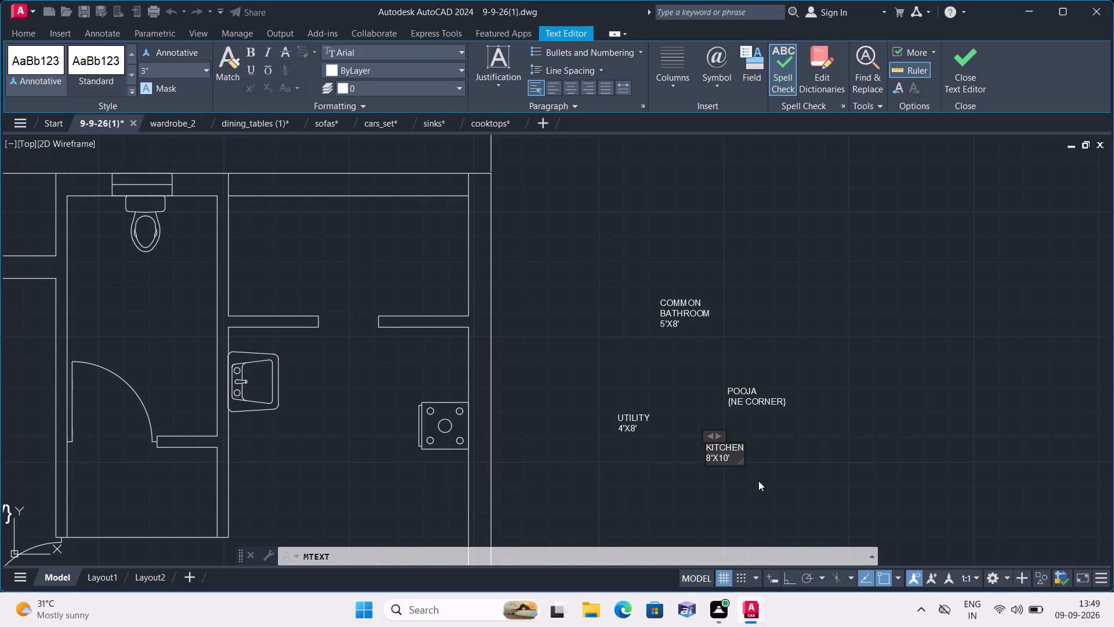
click(758, 481)
Add a two-line multiline text label reading "DINING {CENTER}" and "10'X10'" below the KITCHEN label.
middle_drag(758, 481, 751, 387)
key(space)
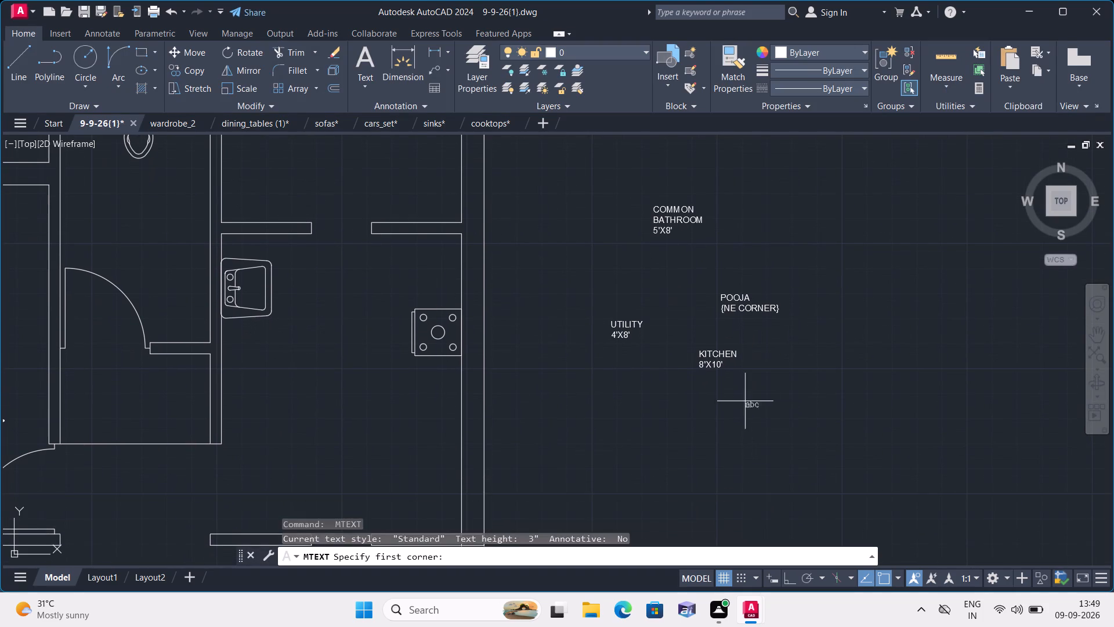
triple_click(724, 415)
text(DINI)
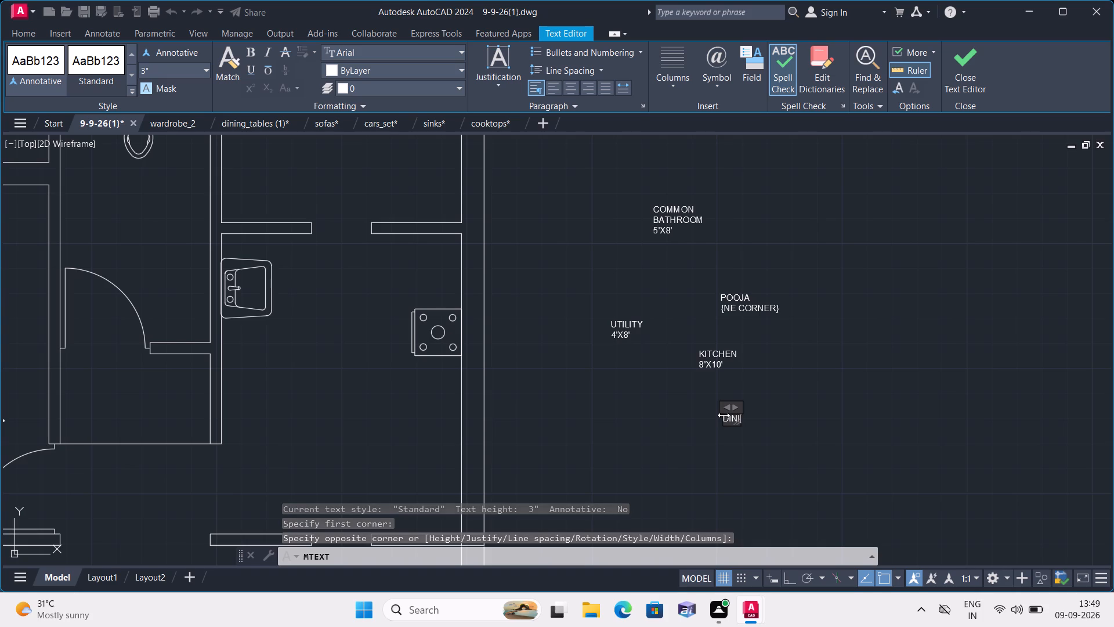
key(n)
key(g)
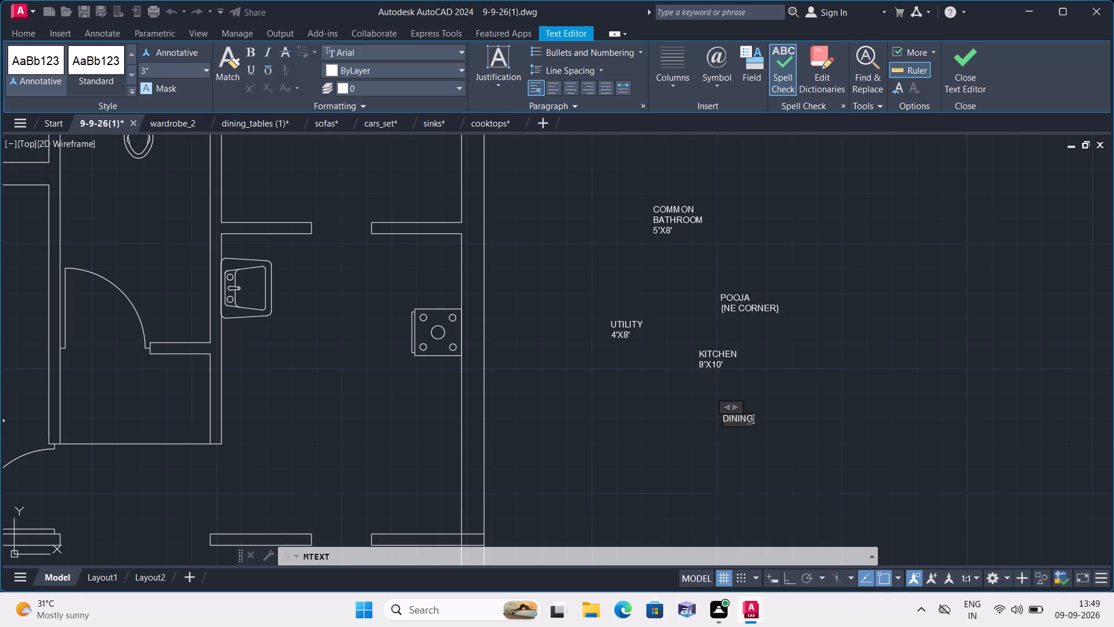
key(space)
text({CENTER)
key(shift+braceright)
key(Return)
text(10')
text(X10')
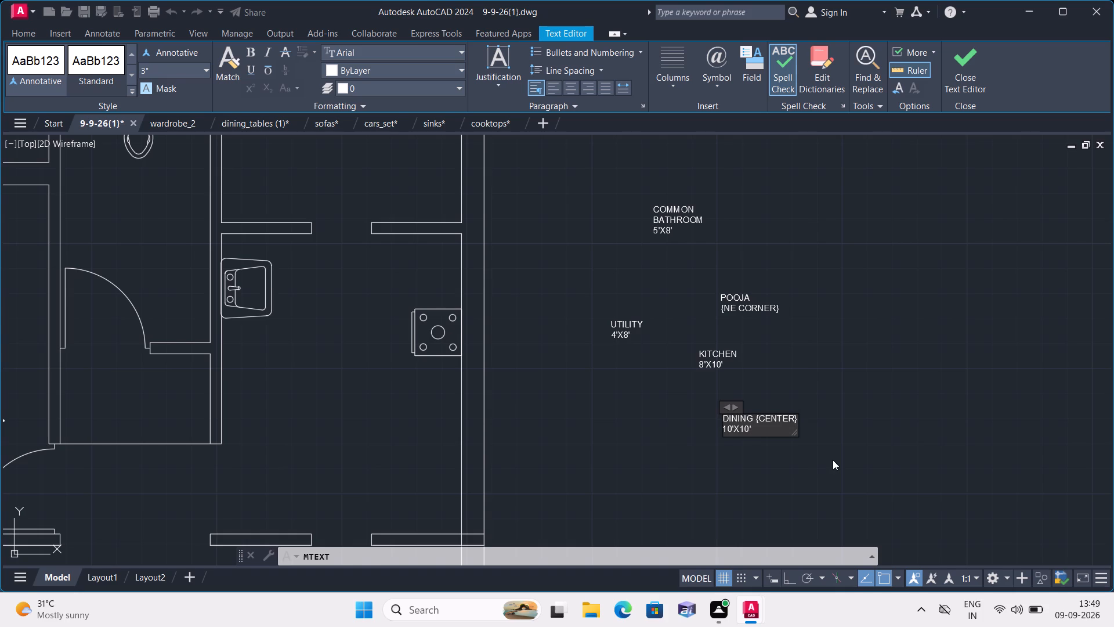
click(833, 460)
Add a three-line multiline text label reading "STAIR CASE", "{SOUTH/WEST-DOG LEG}" and "6'X11'" below the DINING label.
scroll(827, 465, down, 1)
middle_drag(826, 465, 816, 393)
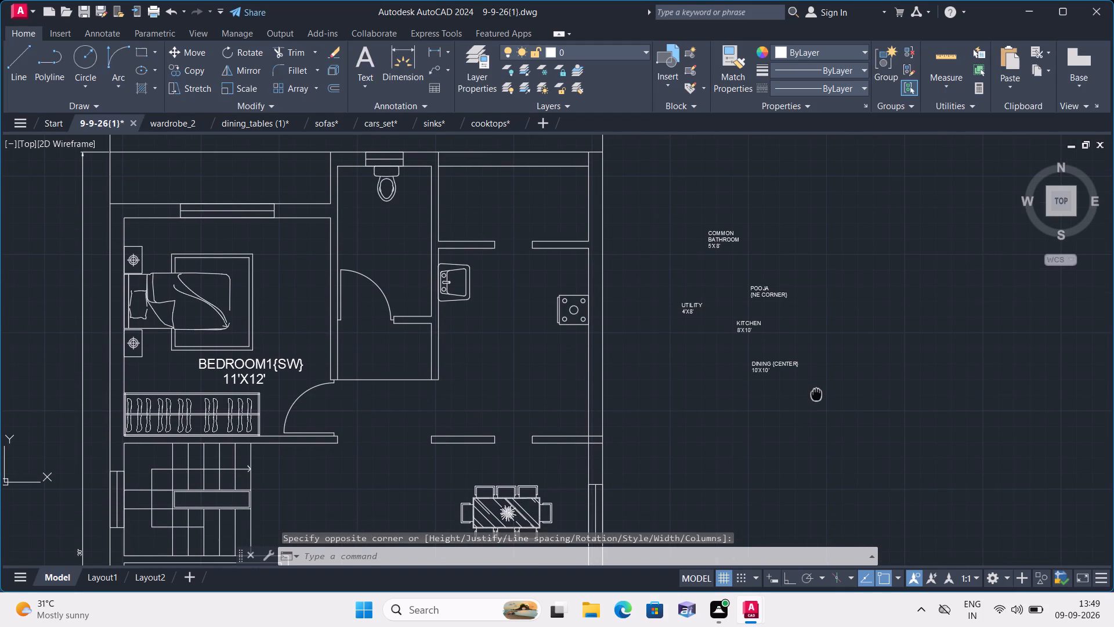
key(space)
triple_click(761, 417)
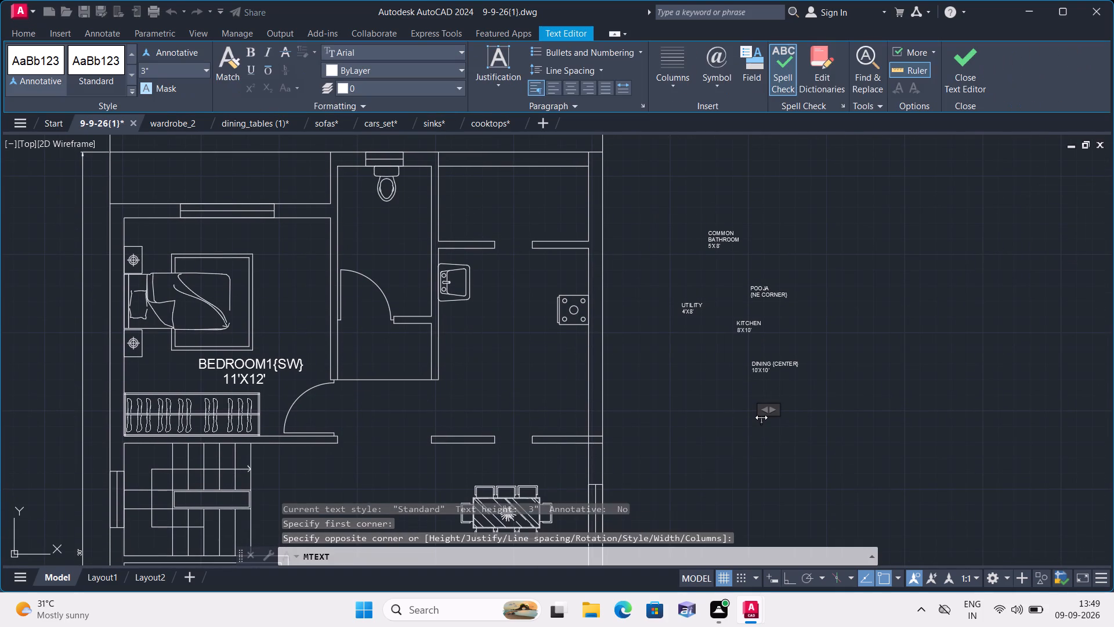
text(STAIR)
key(space)
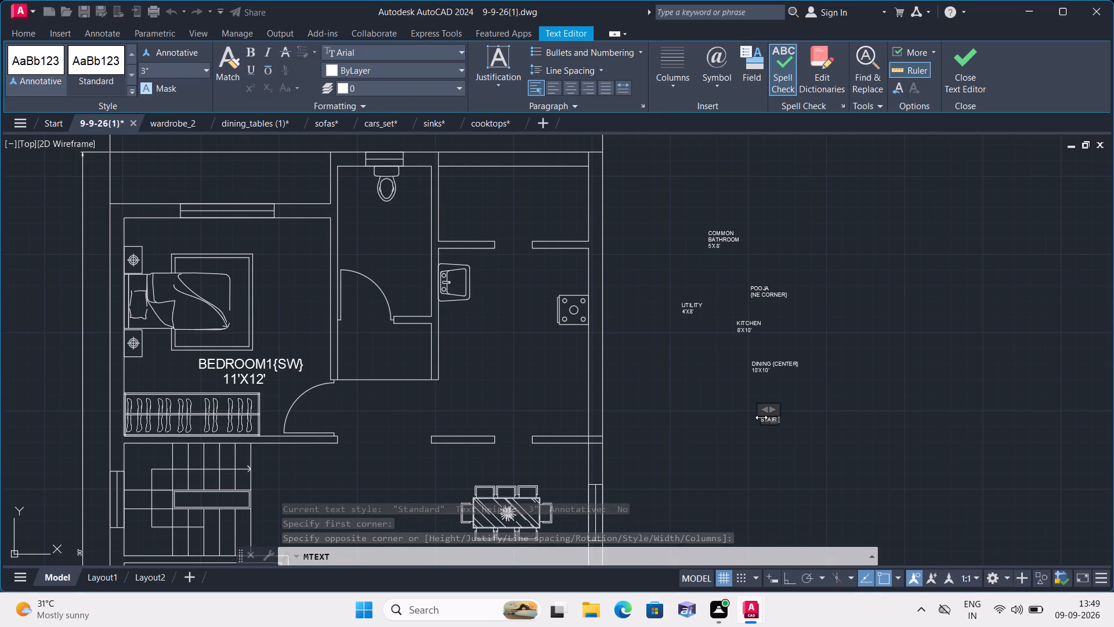
text(CASE)
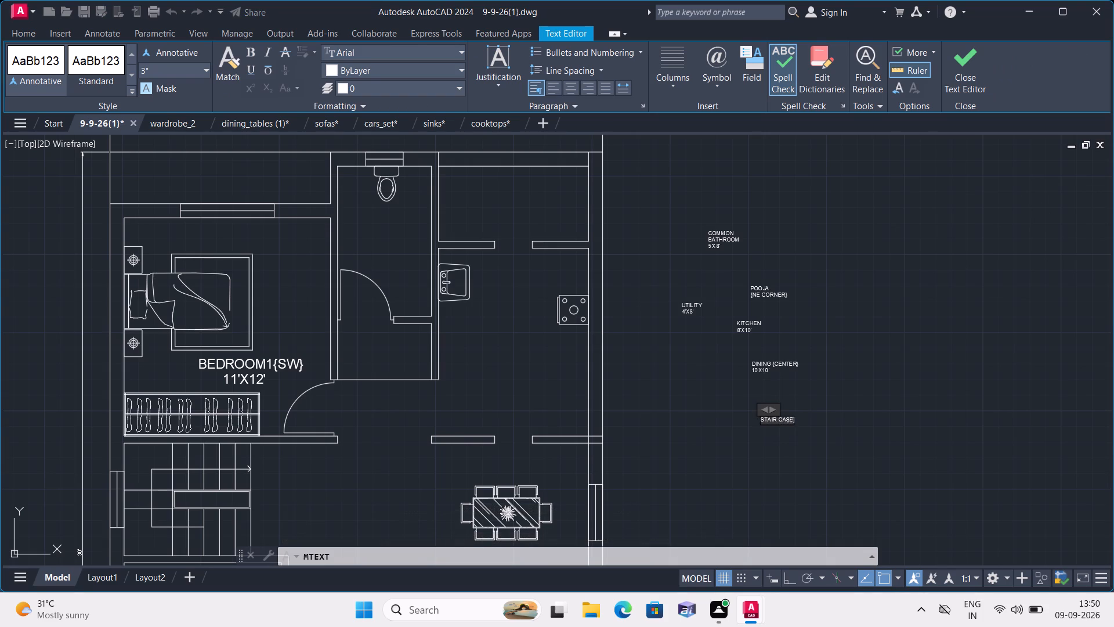
key(Return)
key(shift+braceleft)
text(SOUTH)
key(slash)
text(WEST)
key(minus)
text(DO)
text(G LEG)
key(shift+braceright)
key(Return)
key(6)
key(apostrophe)
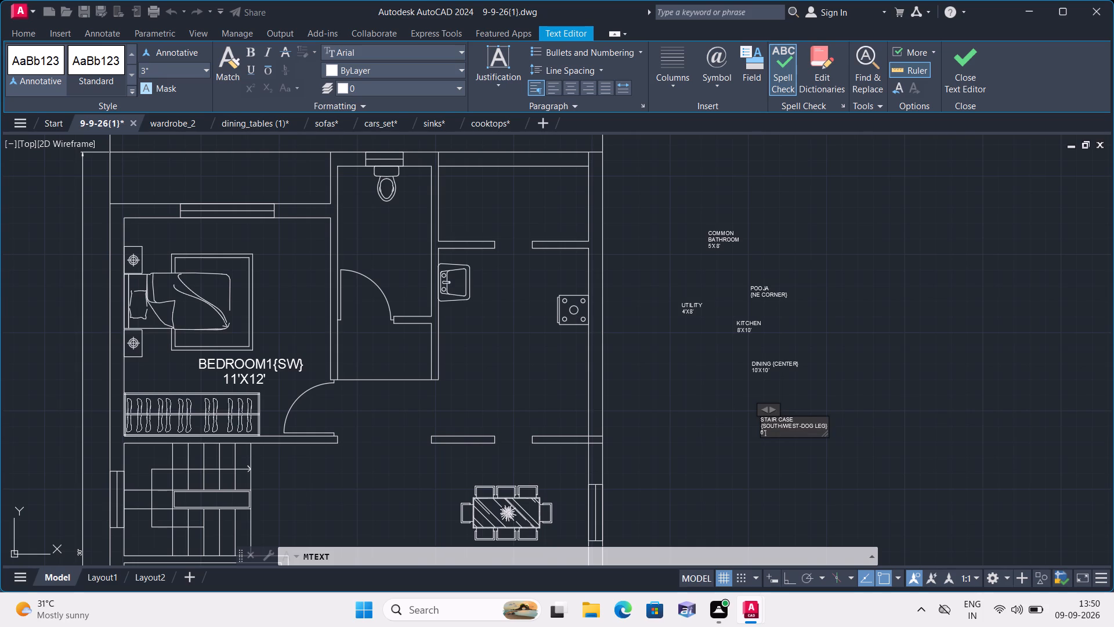
text(X11)
key(apostrophe)
click(811, 474)
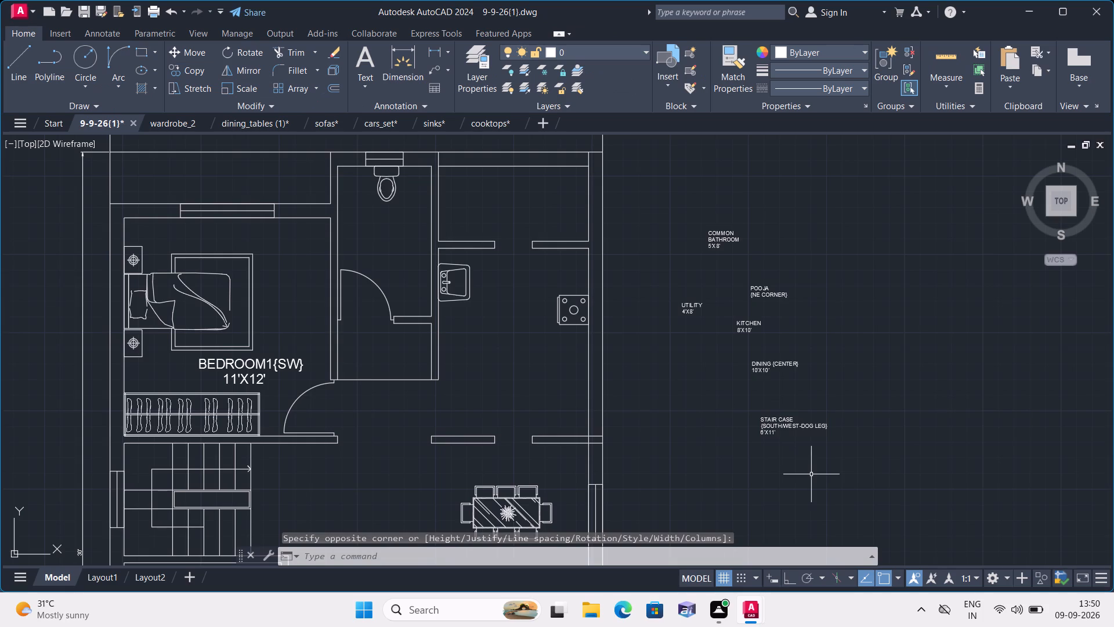
Add a two-line multiline text label reading "LIVING ROOM{NE}" and "11'X14'" below the STAIR CASE label.
middle_drag(812, 475, 803, 406)
key(space)
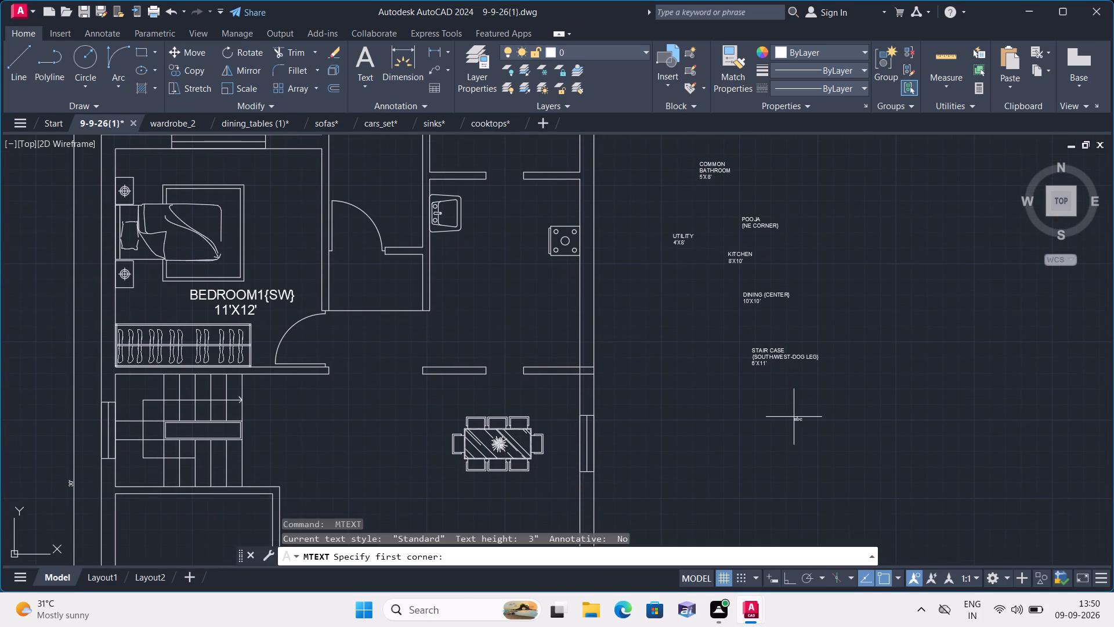
triple_click(783, 424)
text(LIVI)
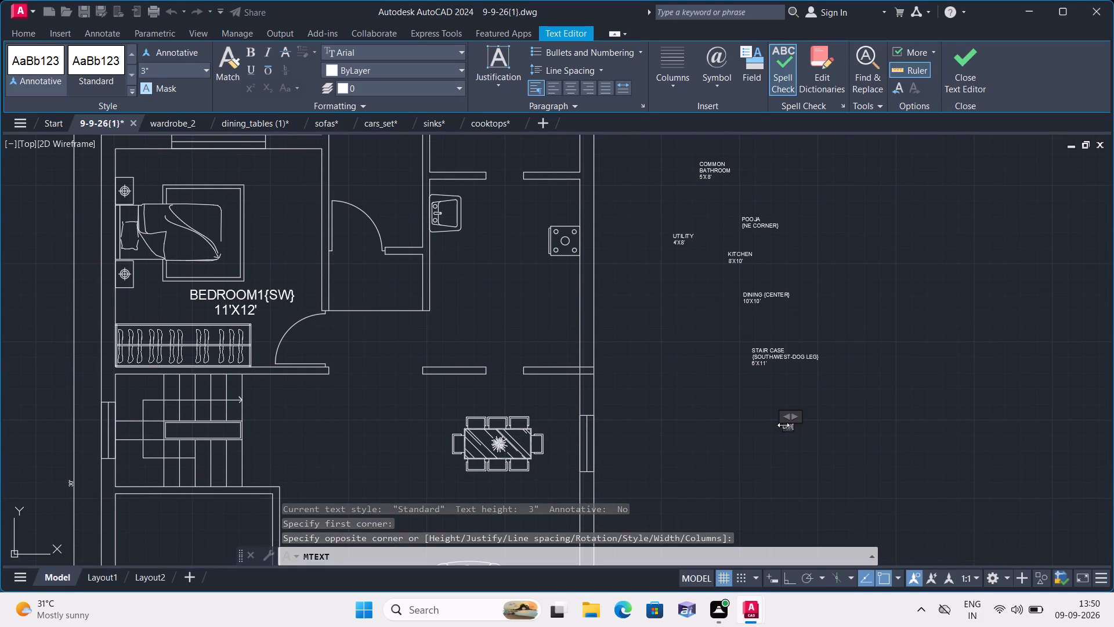
text(NG)
scroll(802, 442, up, 2)
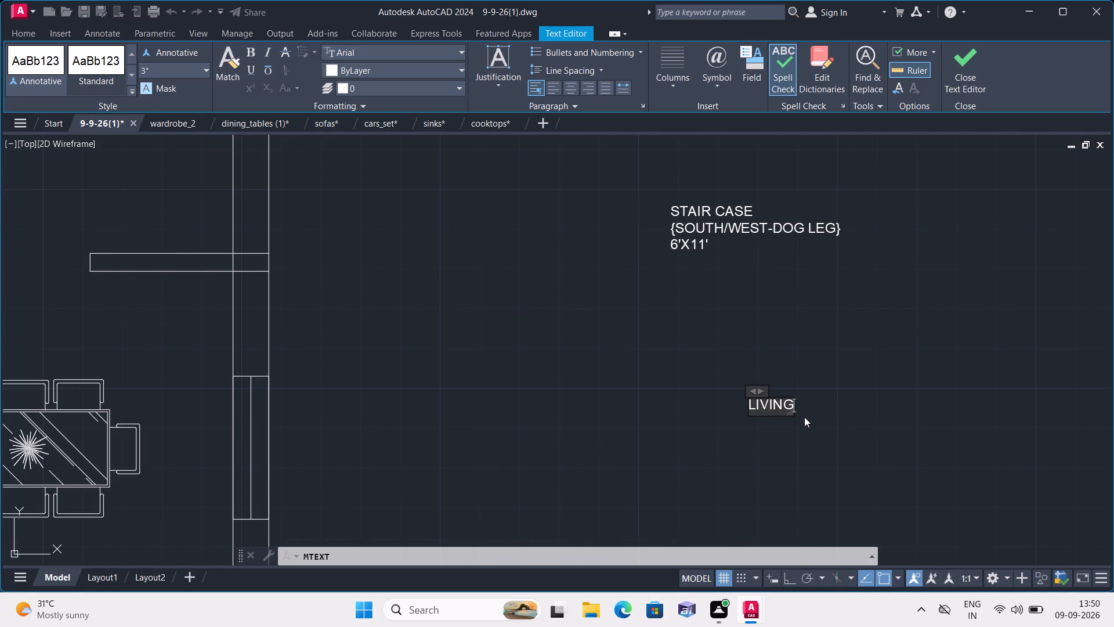
key(space)
text(ROOM)
key(shift+braceleft)
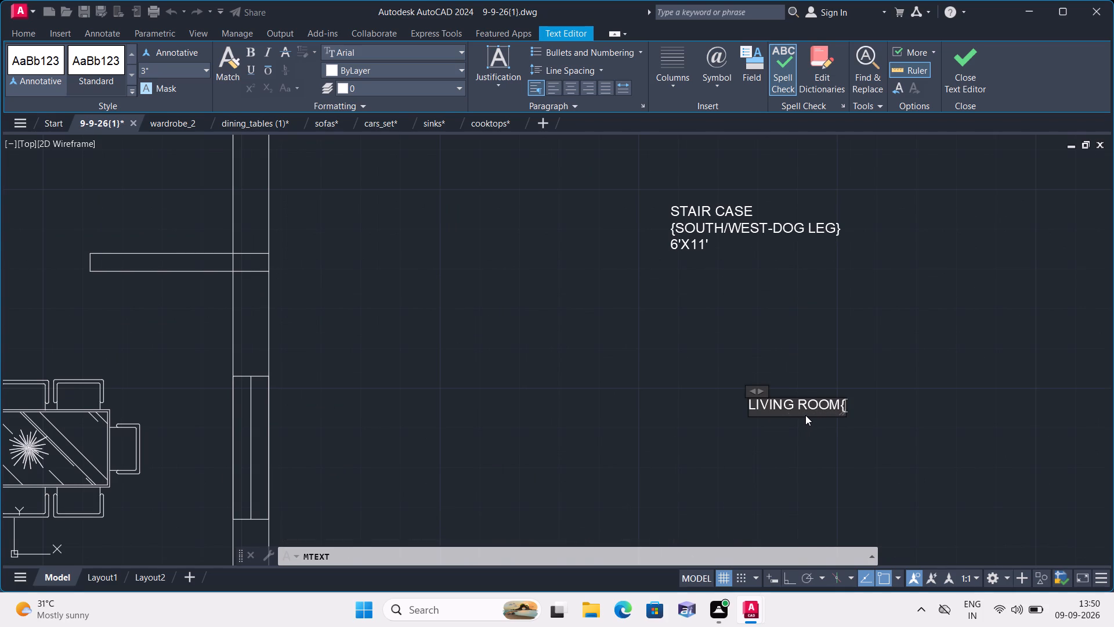
key(n)
key(e)
key(shift+braceright)
key(Return)
text(11')
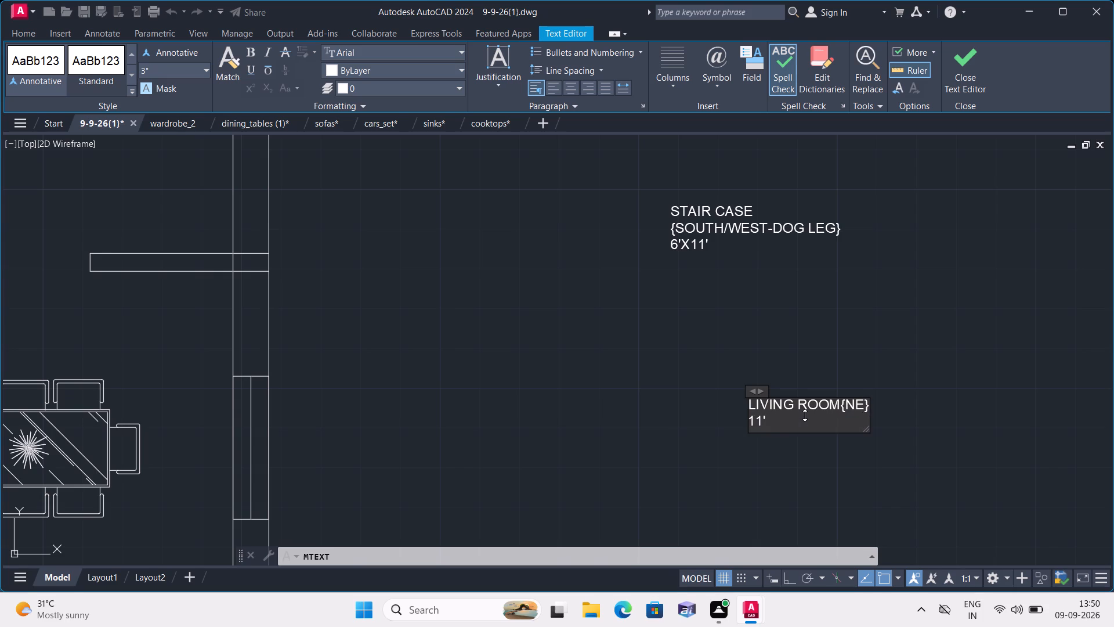
text(X14')
click(768, 469)
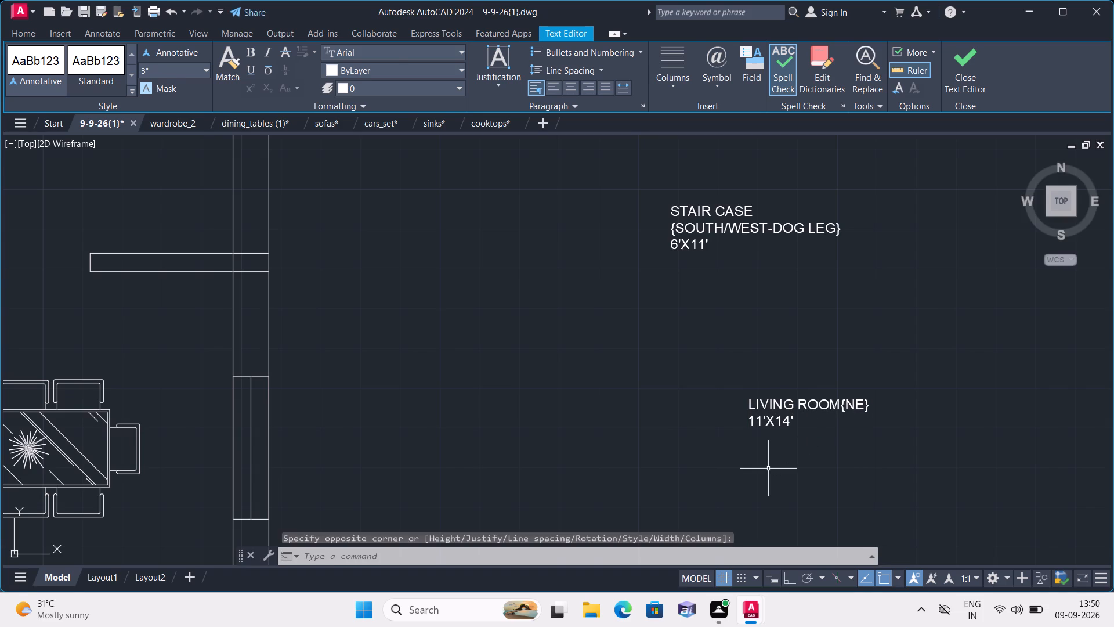
Add a two-line multiline text label reading "CAR PARKING" and "9'X15'" in the empty area below the LIVING ROOM label.
middle_drag(758, 473, 756, 409)
scroll(756, 412, down, 1)
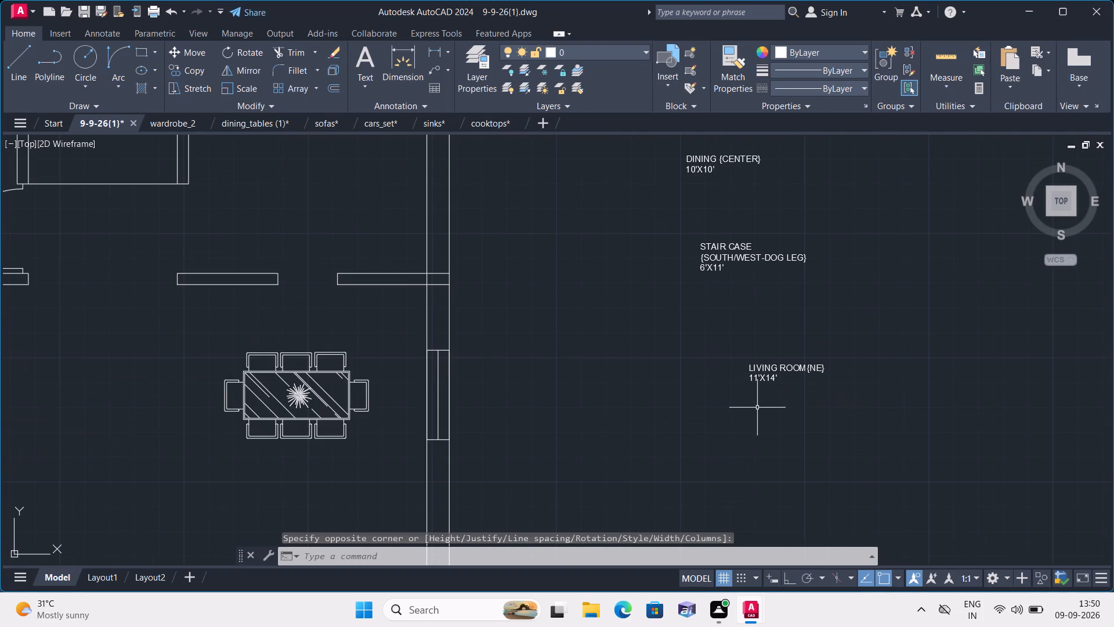
middle_drag(678, 455, 674, 384)
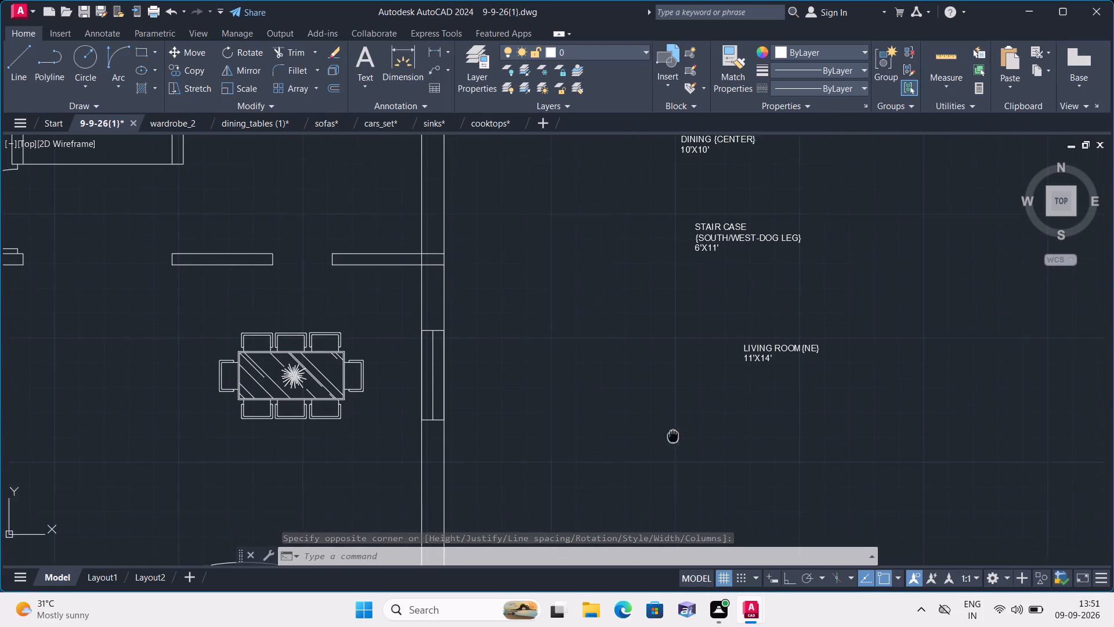
middle_drag(674, 384, 674, 383)
key(space)
double_click(660, 400)
click(660, 400)
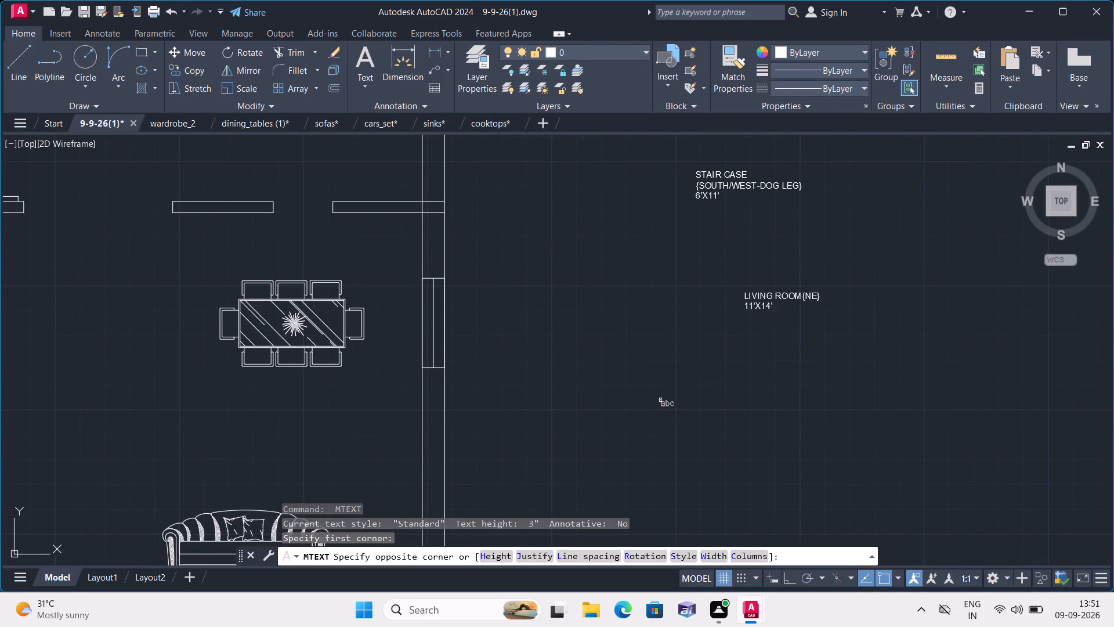
text(CAR)
key(space)
text(PARKING)
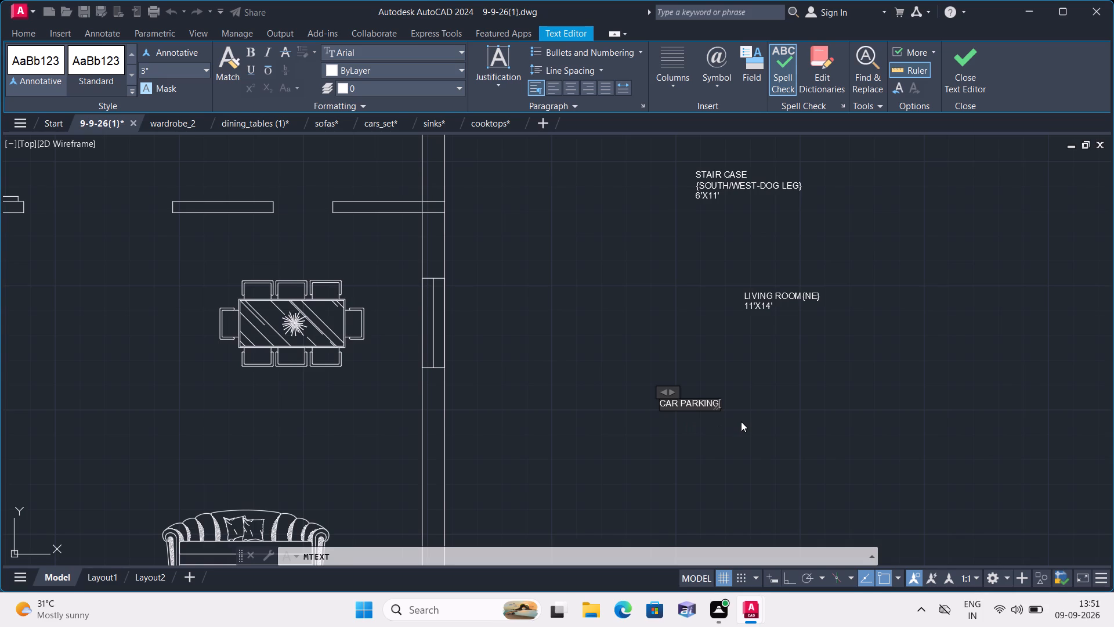
scroll(741, 421, down, 1)
scroll(741, 421, up, 1)
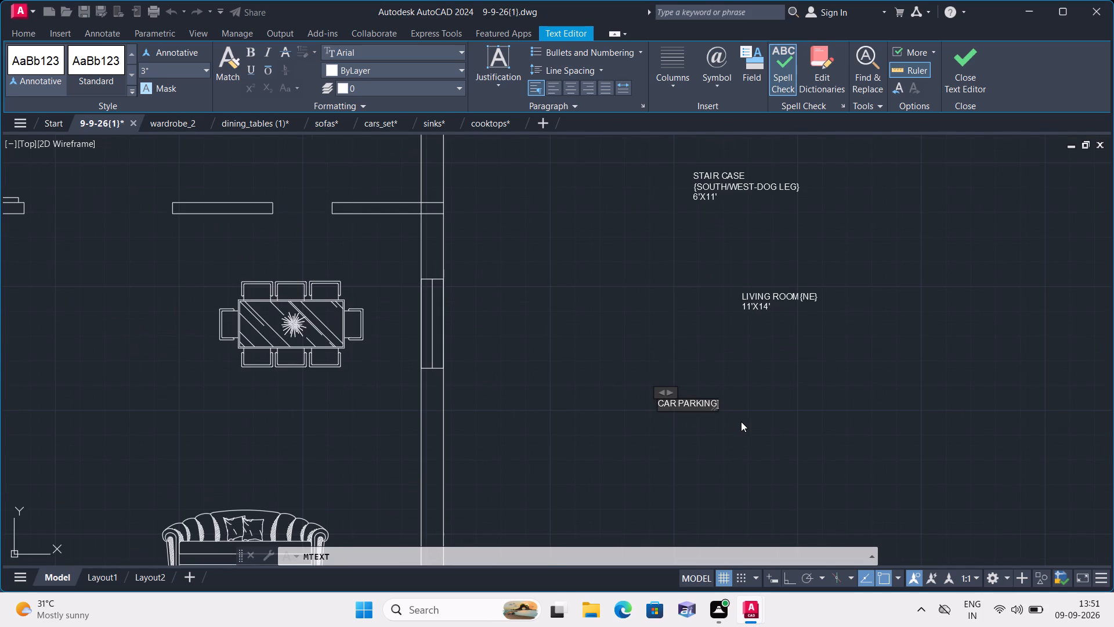
key(Return)
key(9)
key(apostrophe)
text(X15')
click(773, 463)
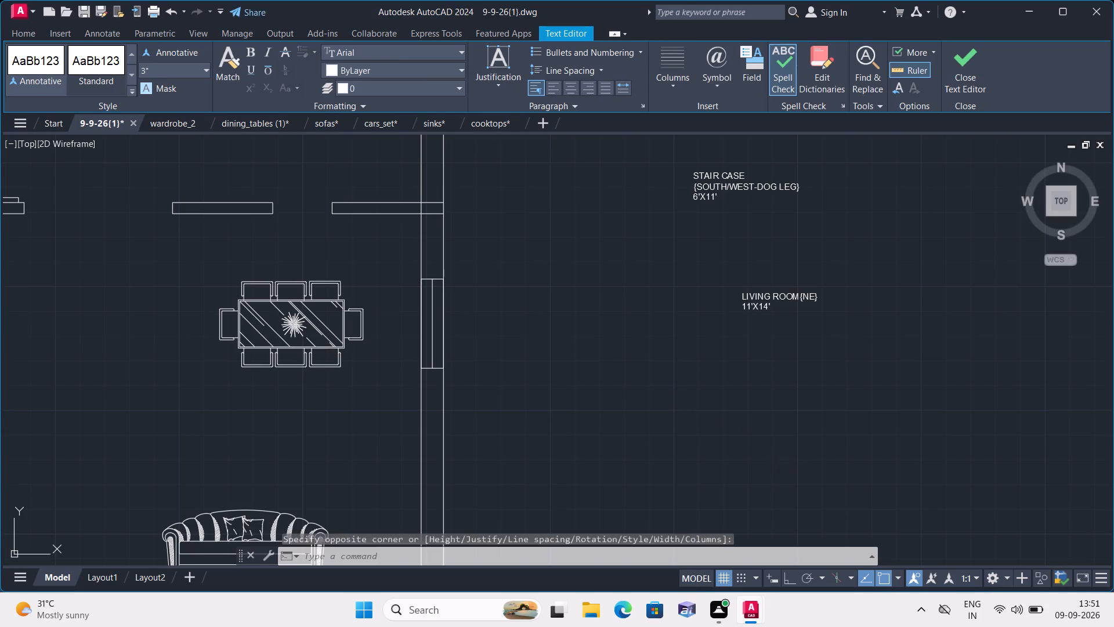
Check the car parking bay's length with a linear dimension from its inner top wall to the front boundary line, without placing it.
scroll(673, 462, down, 1)
middle_drag(673, 462, 693, 410)
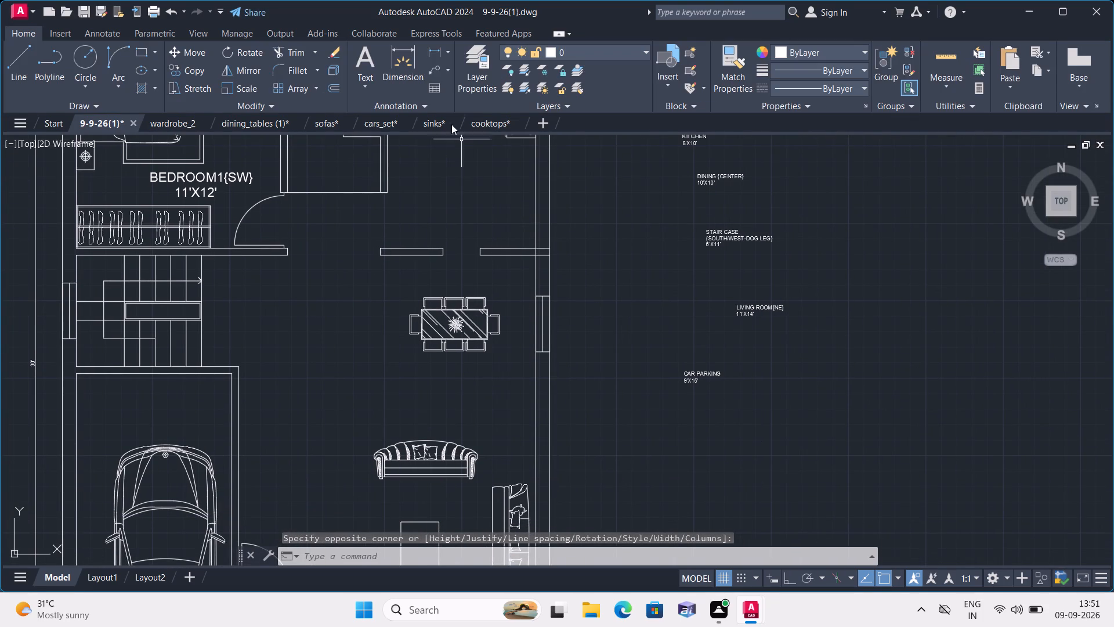
click(448, 49)
click(458, 80)
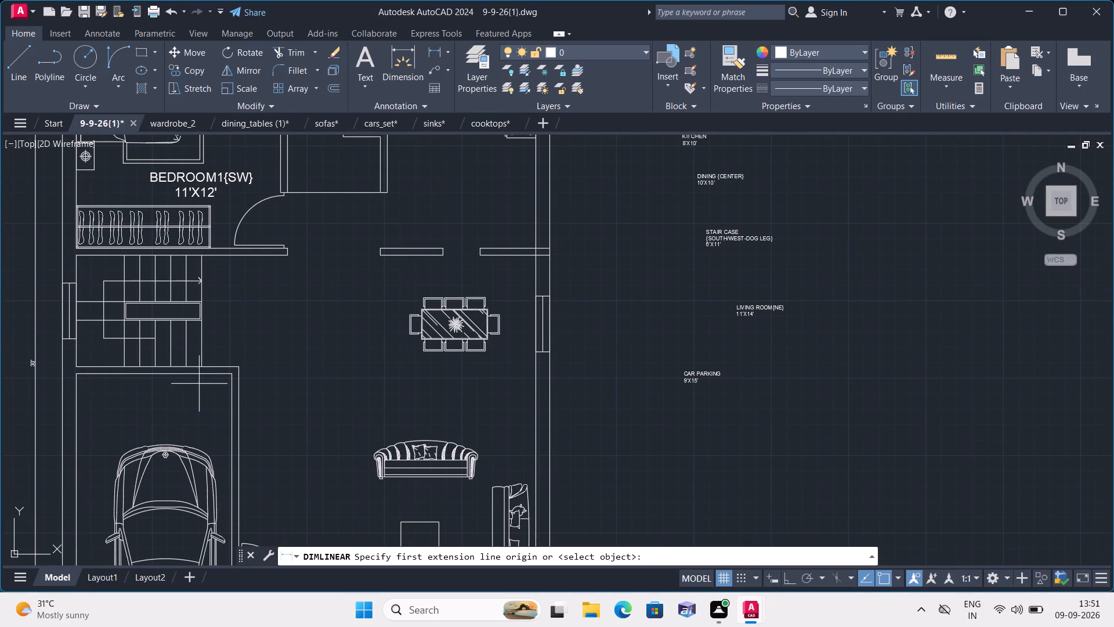
middle_drag(179, 417, 305, 284)
click(298, 243)
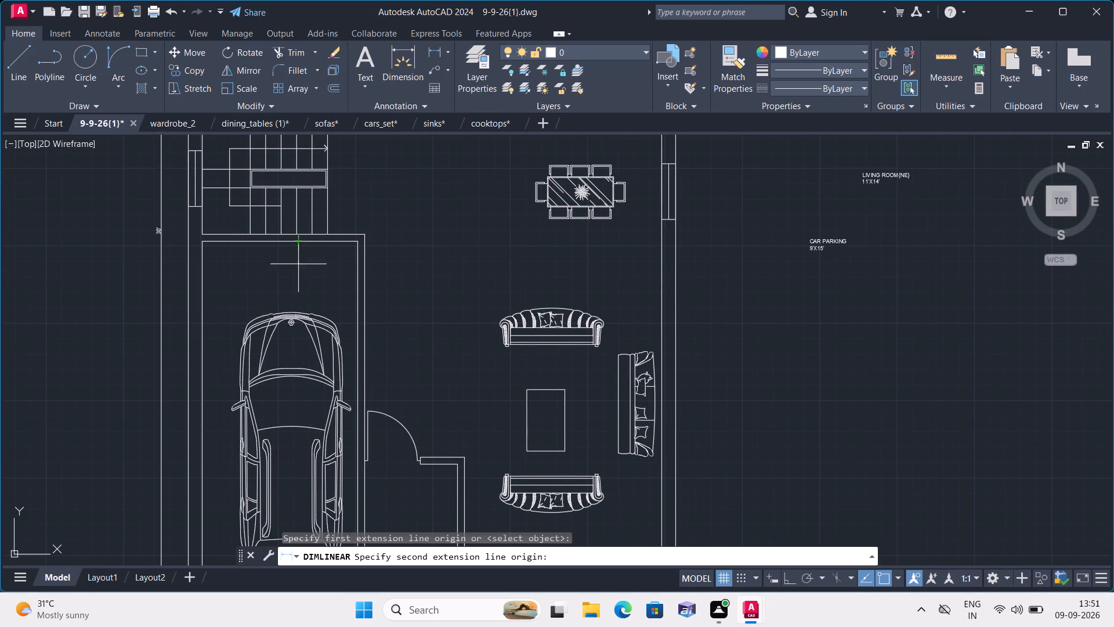
middle_drag(278, 415, 329, 285)
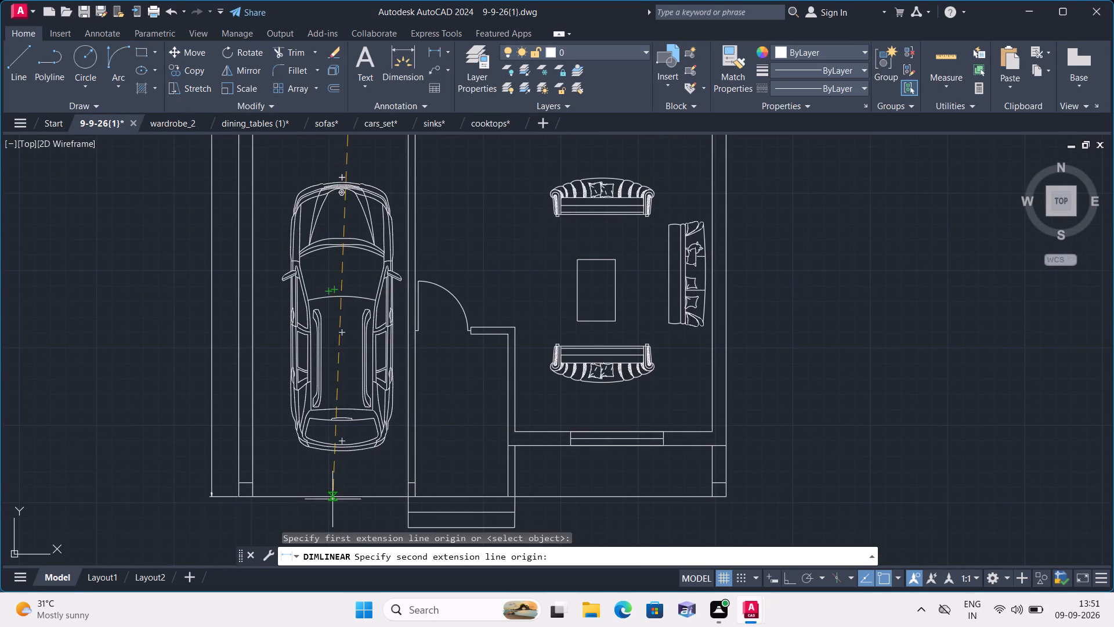
click(332, 495)
scroll(243, 319, up, 1)
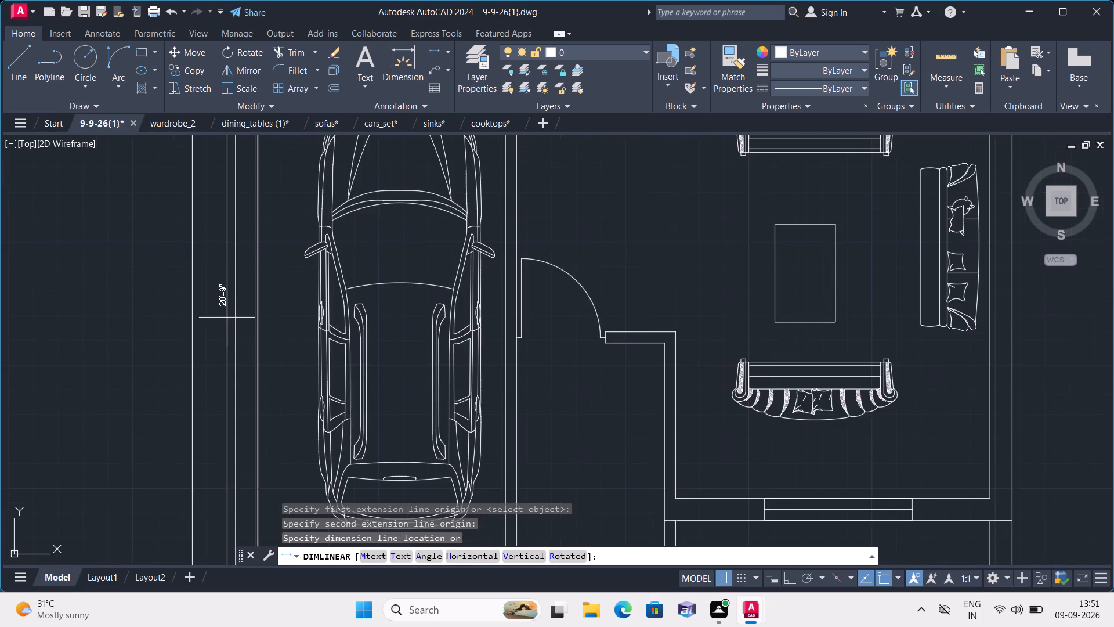
scroll(222, 320, up, 1)
scroll(240, 376, down, 2)
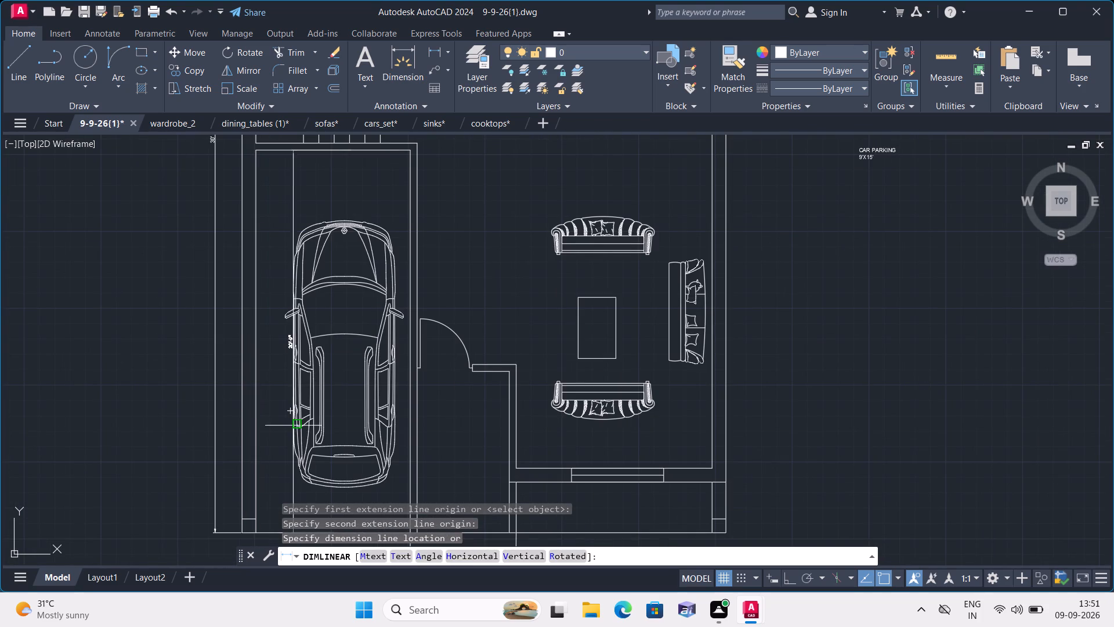
key(Escape)
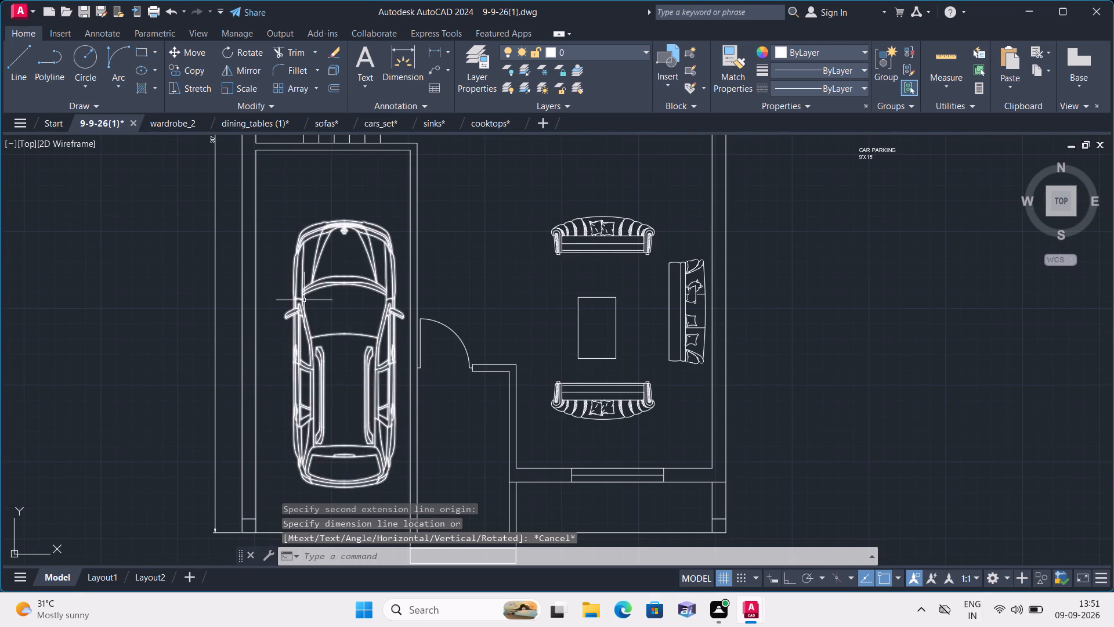
Check the car parking bay's clear width with a linear dimension between its inner side walls, without placing it.
click(447, 53)
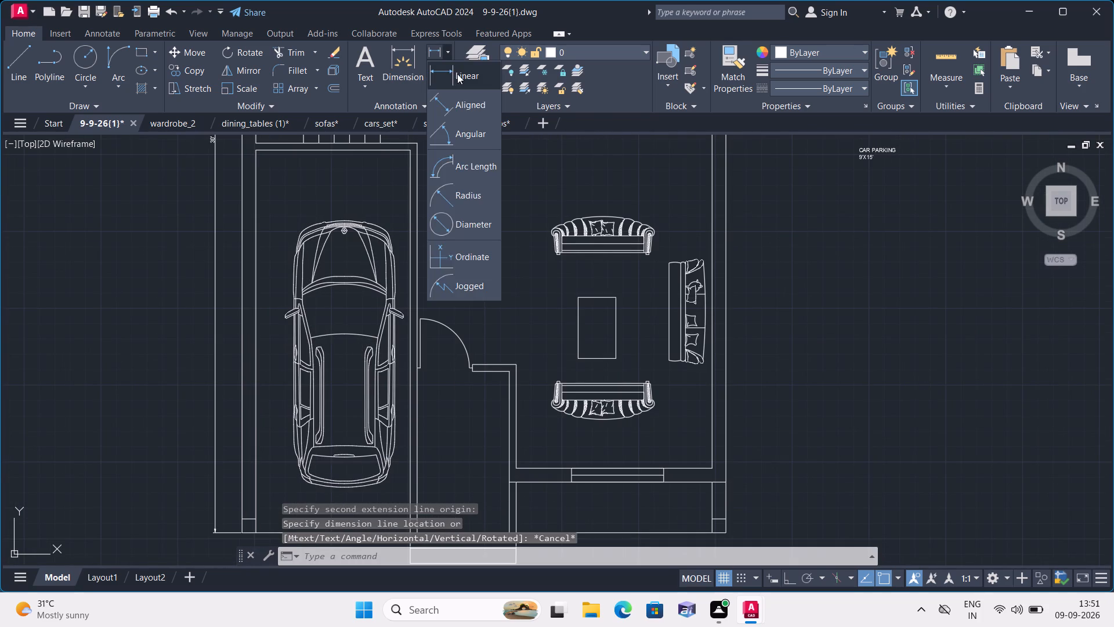
click(457, 74)
click(256, 192)
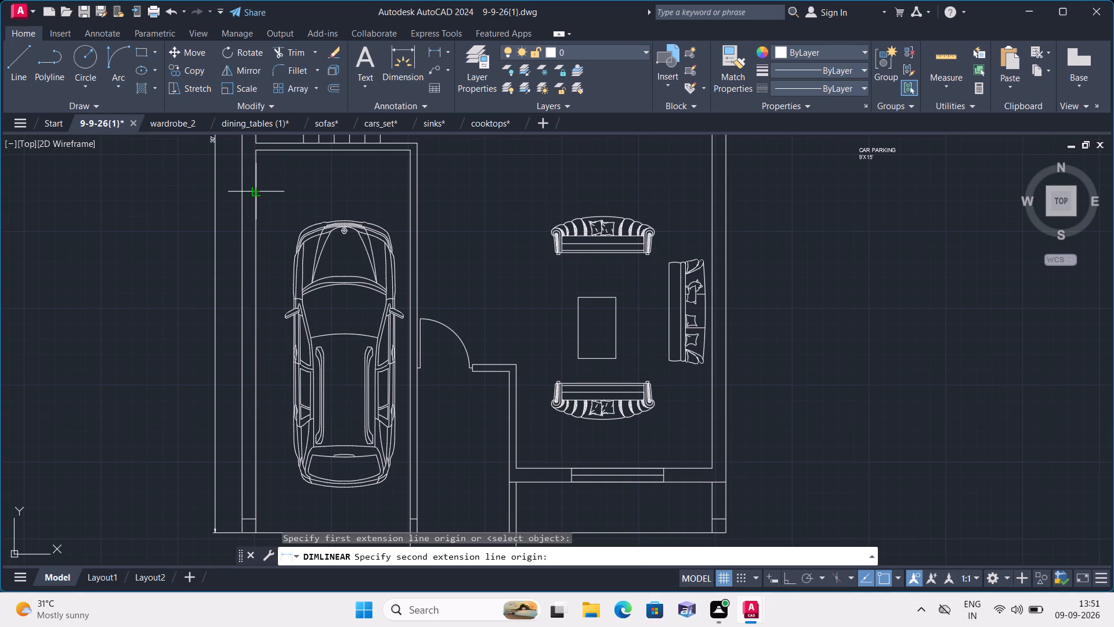
click(409, 194)
scroll(407, 195, up, 2)
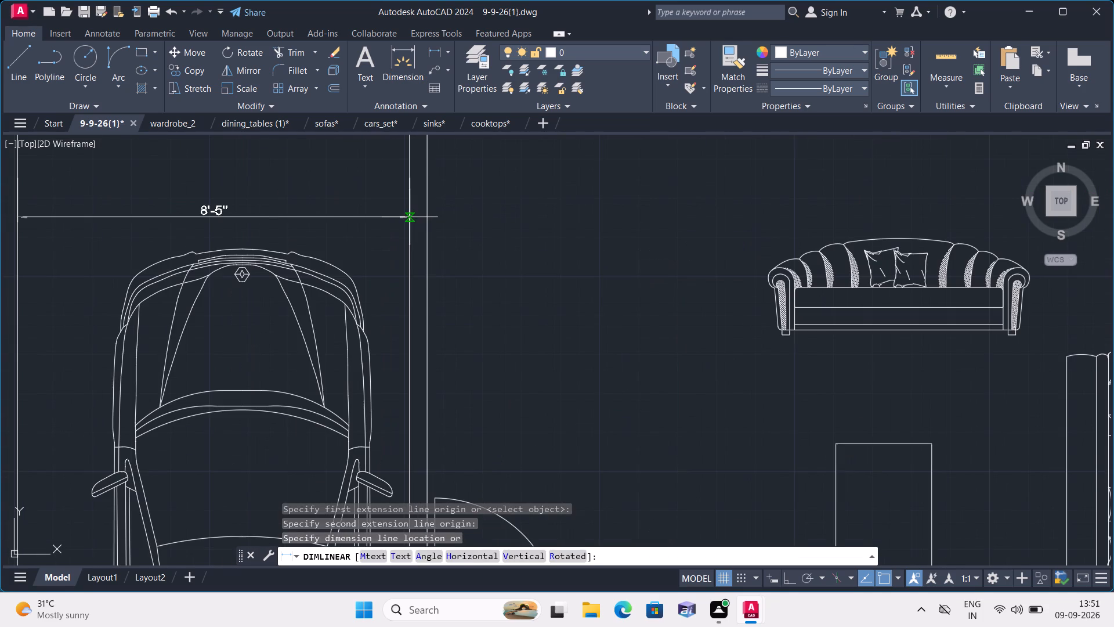
key(Escape)
Add a two-line multiline text label reading "SIT-OUT/ENTRANCE" and "5'X8'" in the empty area below the CAR PARKING label.
scroll(386, 217, down, 1)
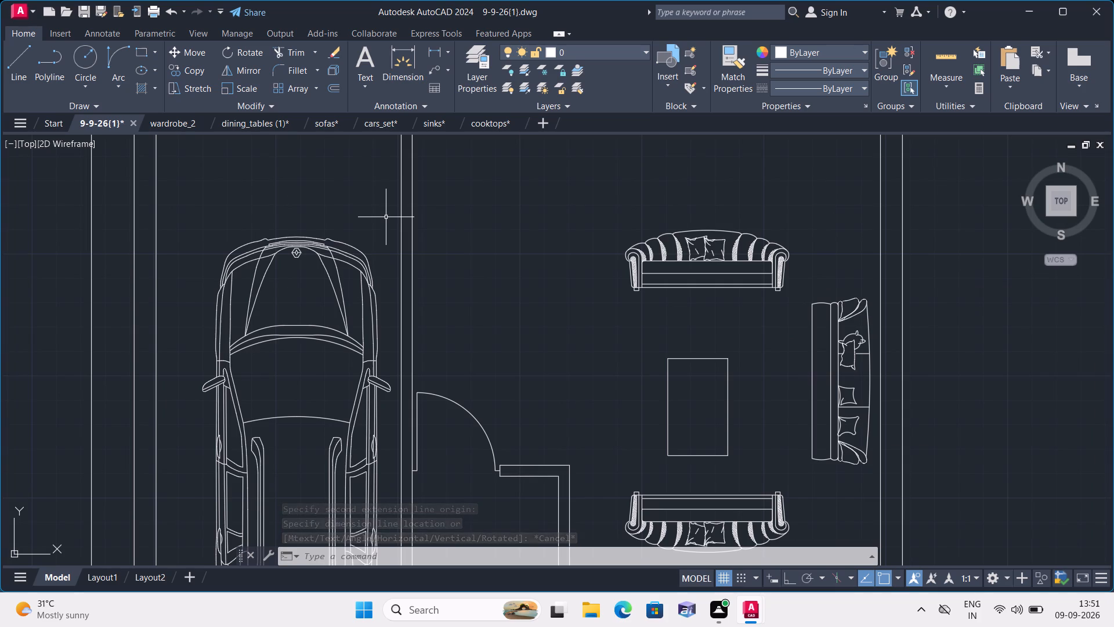
scroll(395, 286, down, 2)
scroll(718, 280, up, 2)
middle_drag(669, 224, 658, 312)
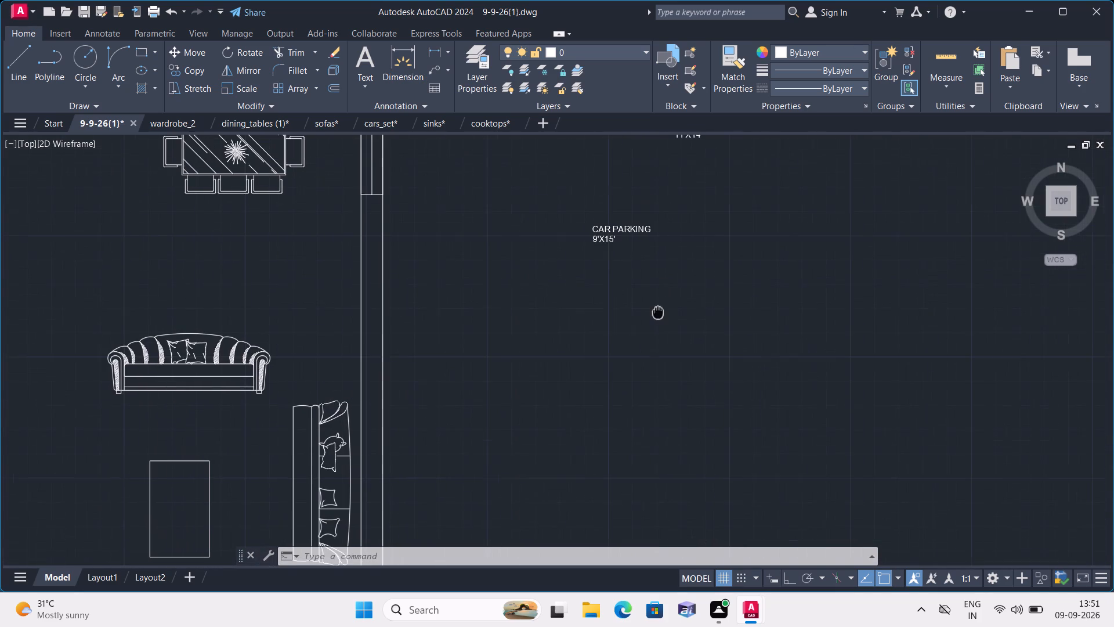
middle_drag(658, 312, 658, 313)
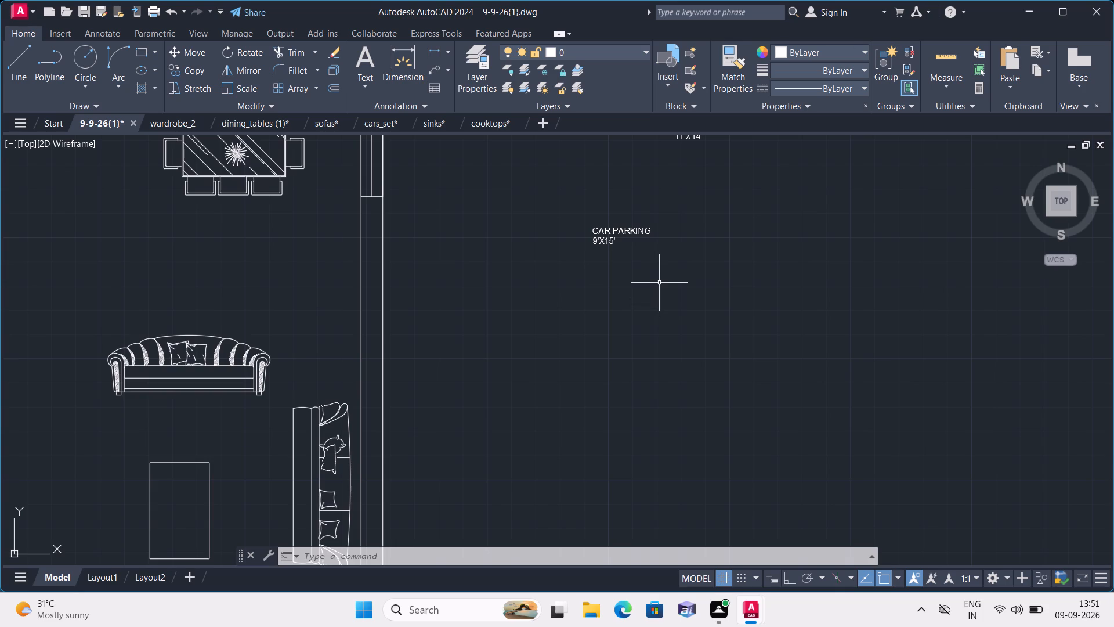
scroll(659, 282, down, 2)
middle_drag(638, 337, 628, 298)
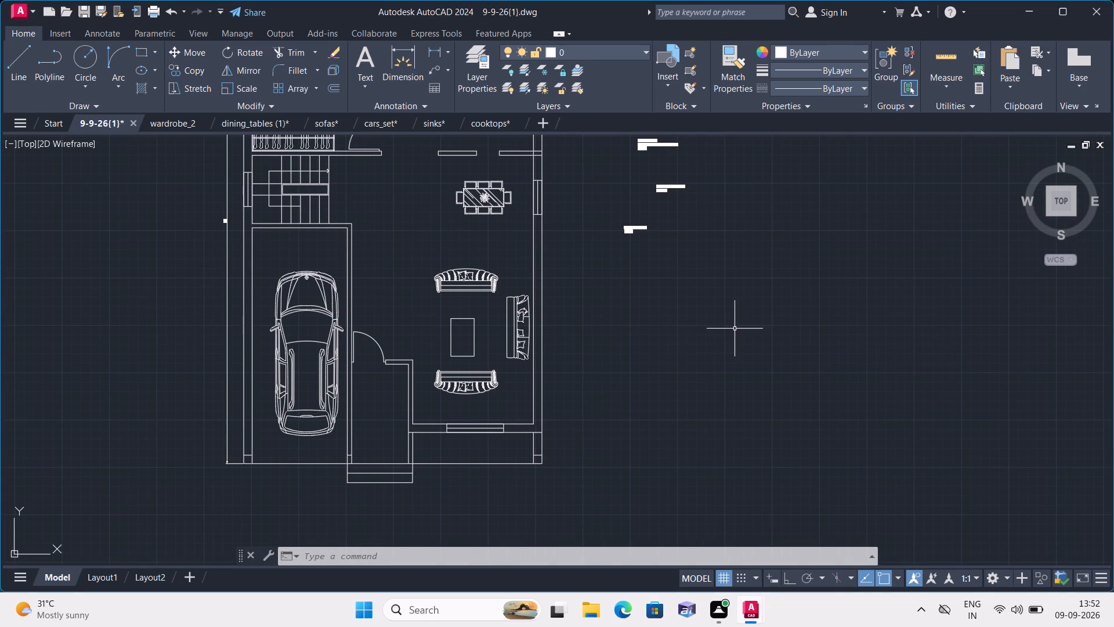
middle_drag(734, 329, 662, 407)
key(m)
text(T)
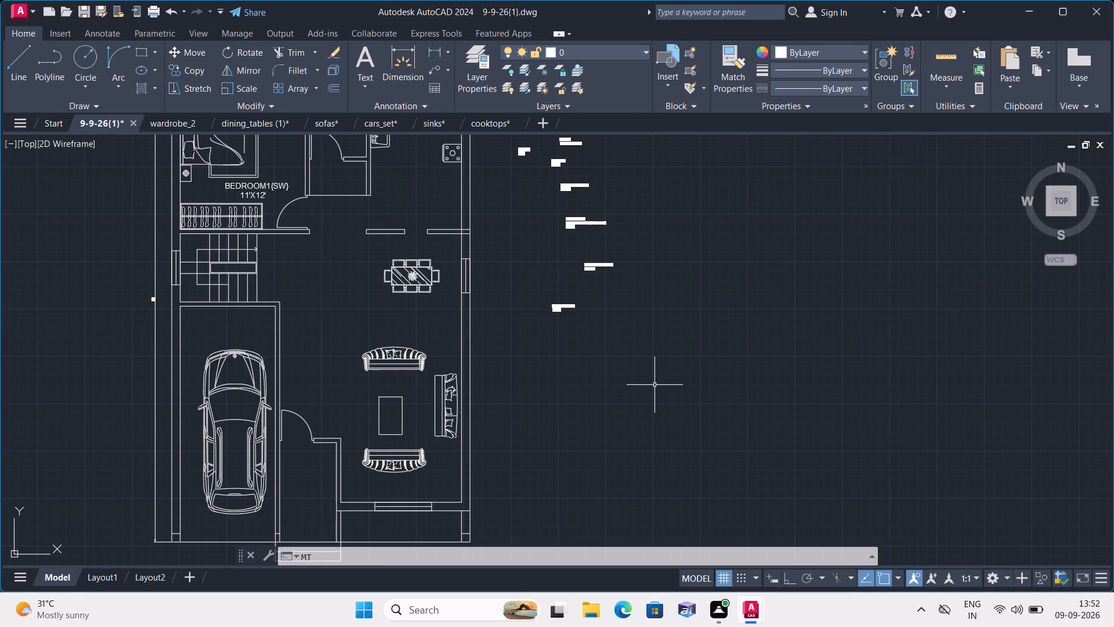
key(space)
double_click(654, 385)
click(654, 385)
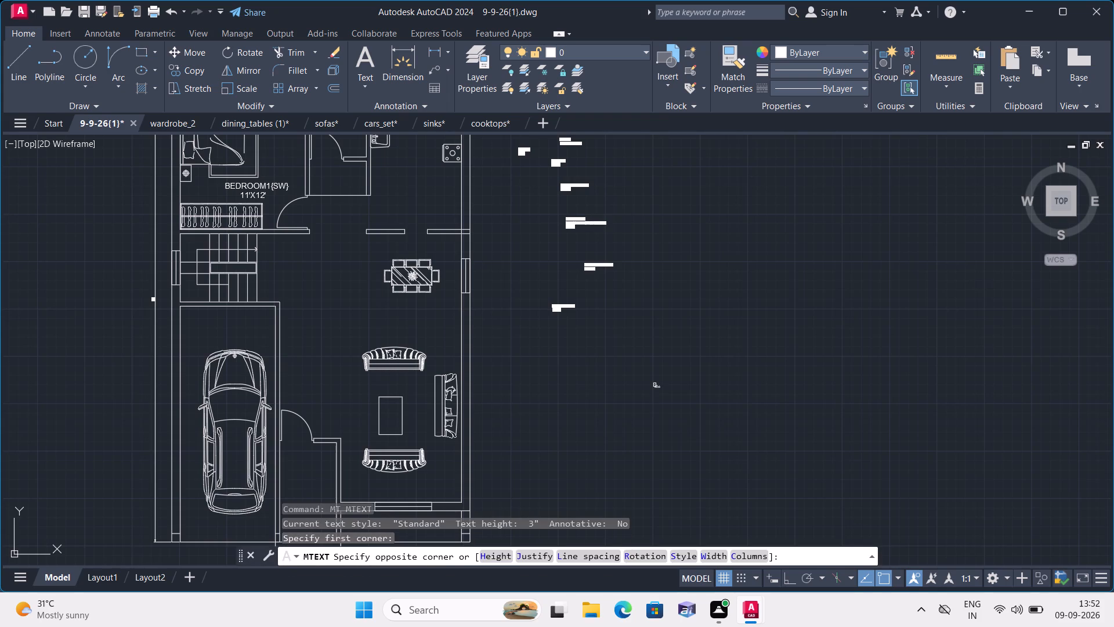
click(654, 384)
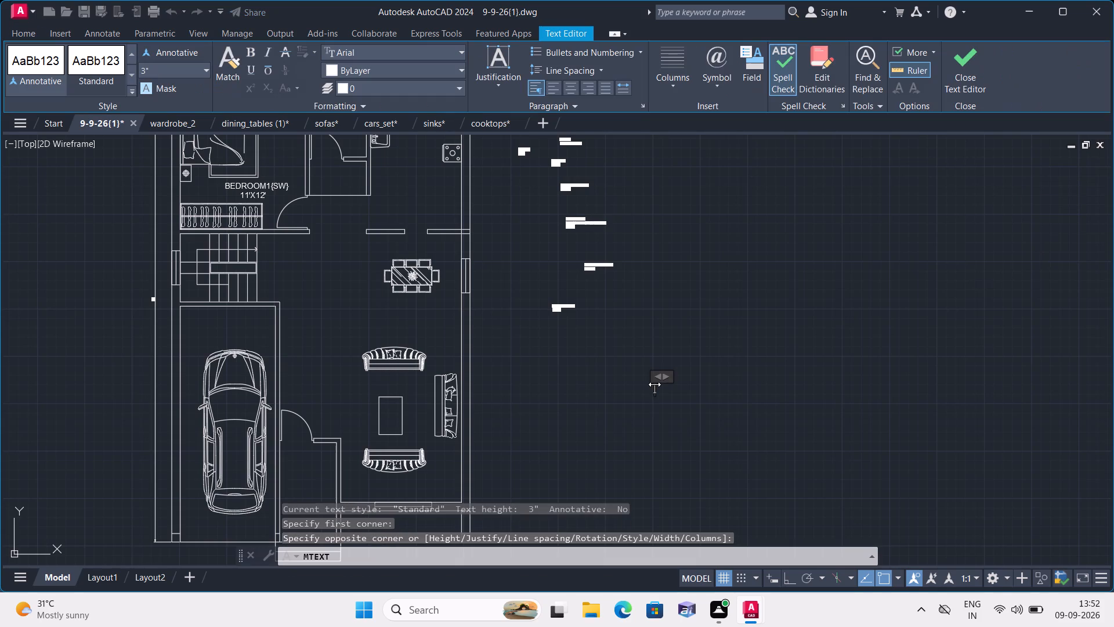
text(SIT)
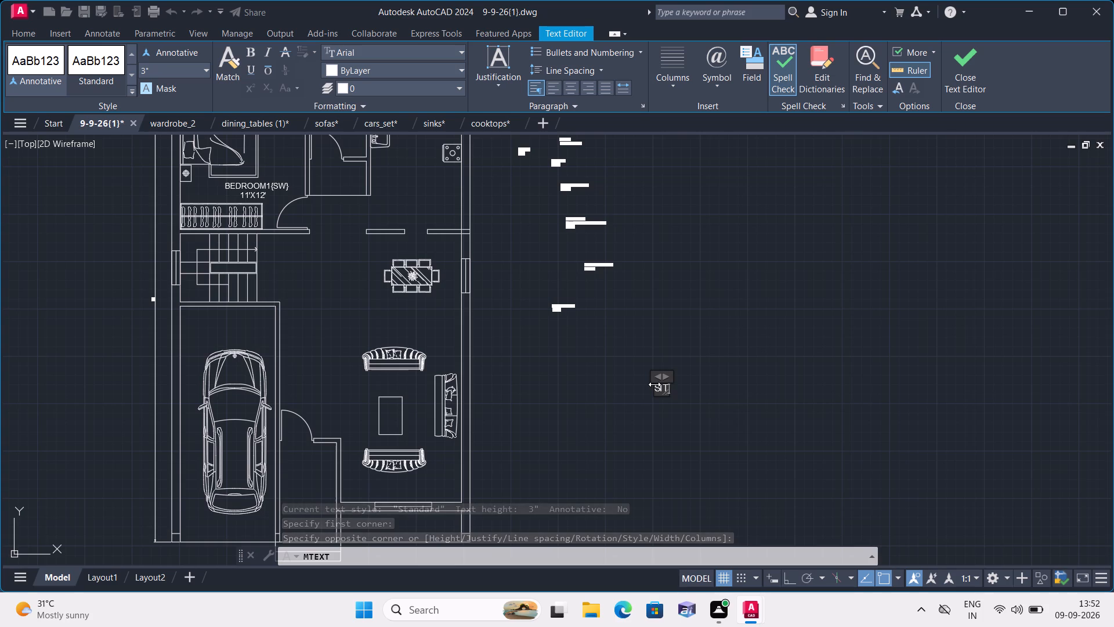
text(-OUT)
key(slash)
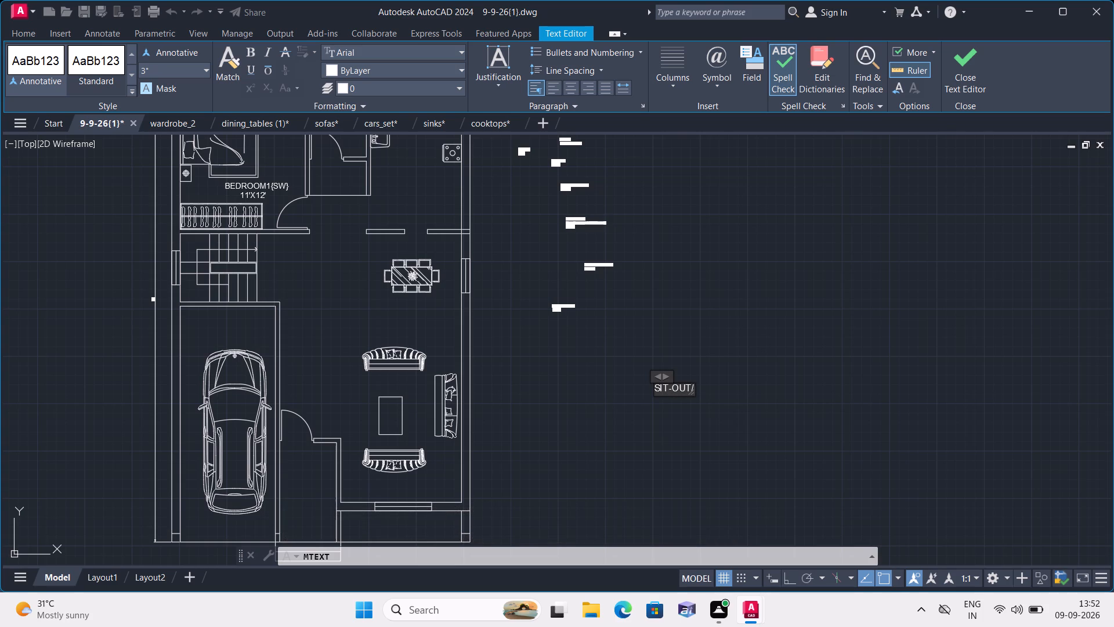
text(ENTRANCE)
key(Return)
text(5')
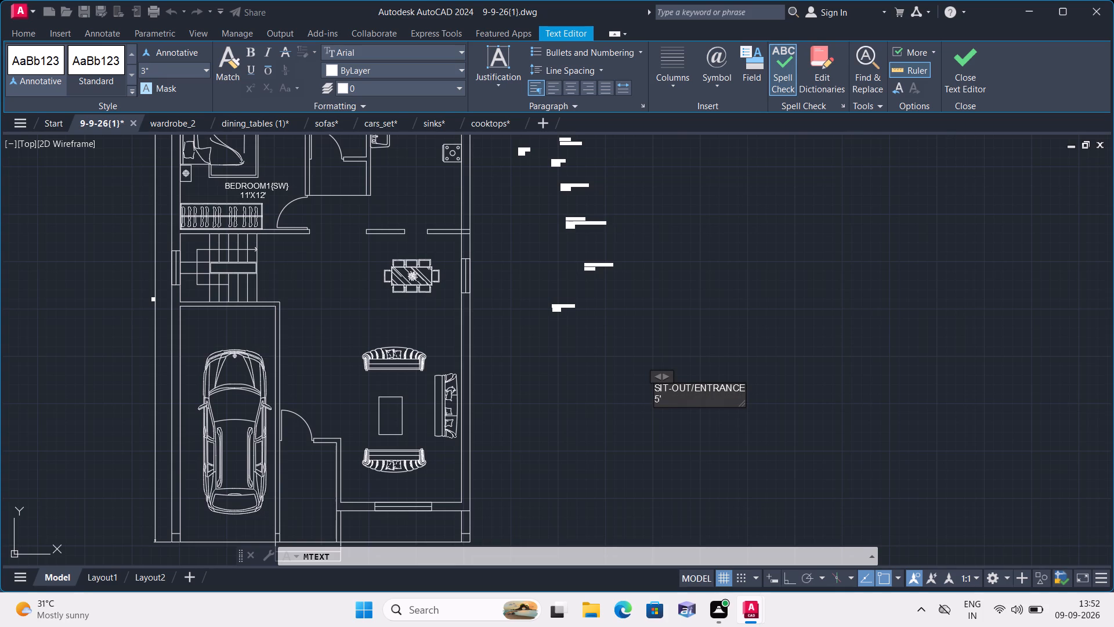
key(x)
text(8')
click(718, 445)
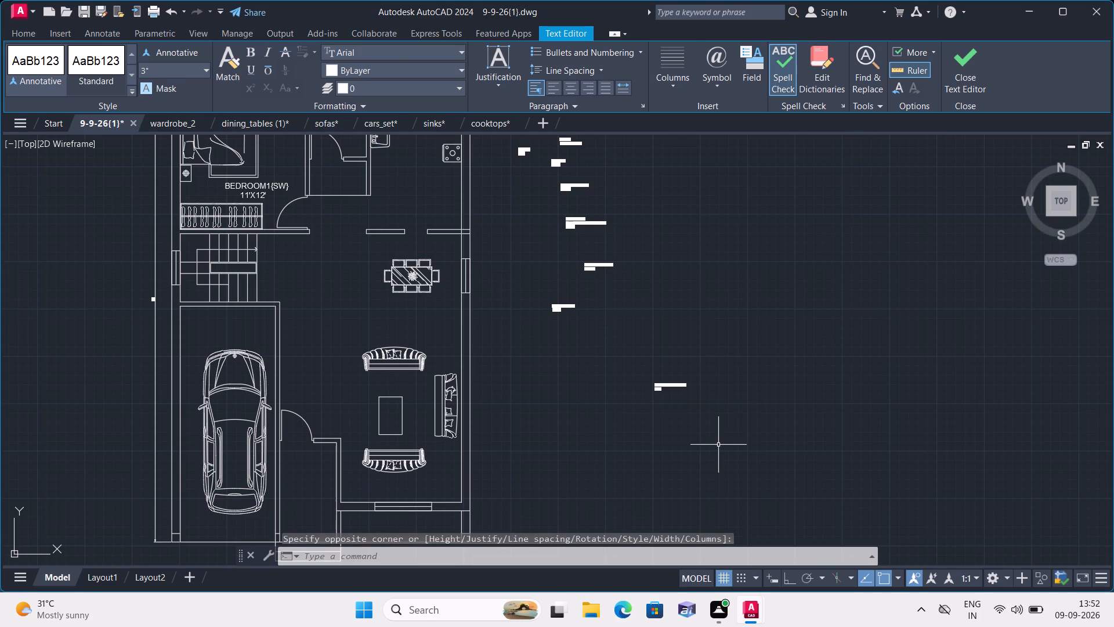
Select all multiline text labels similar to the SIT-OUT/ENTRANCE label and set their text height to 6".
click(662, 382)
right_click(670, 367)
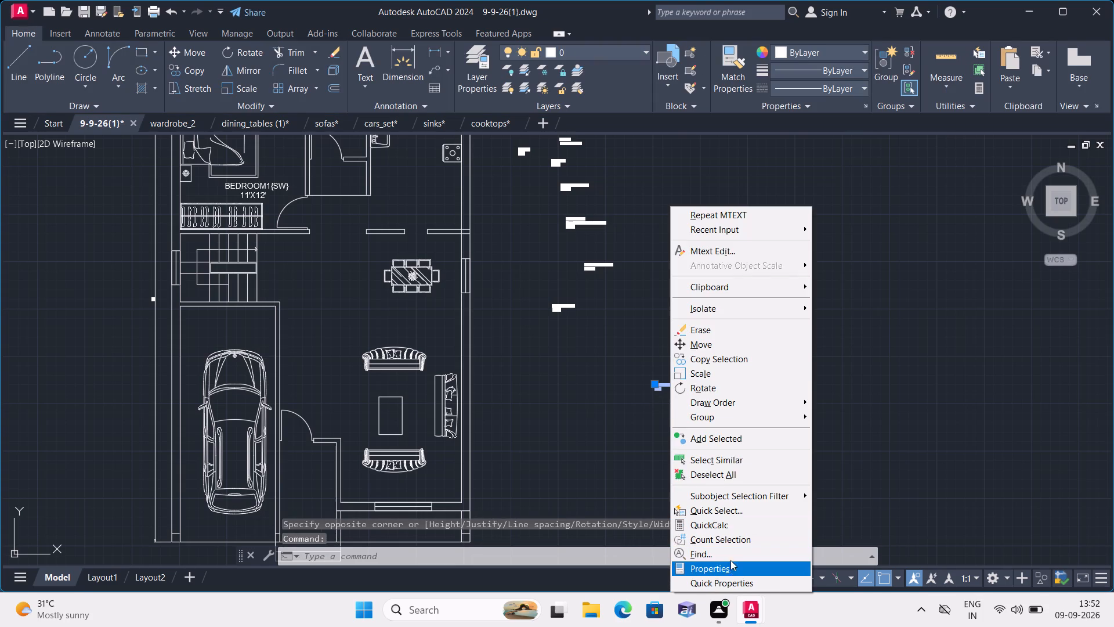
click(710, 457)
right_click(740, 464)
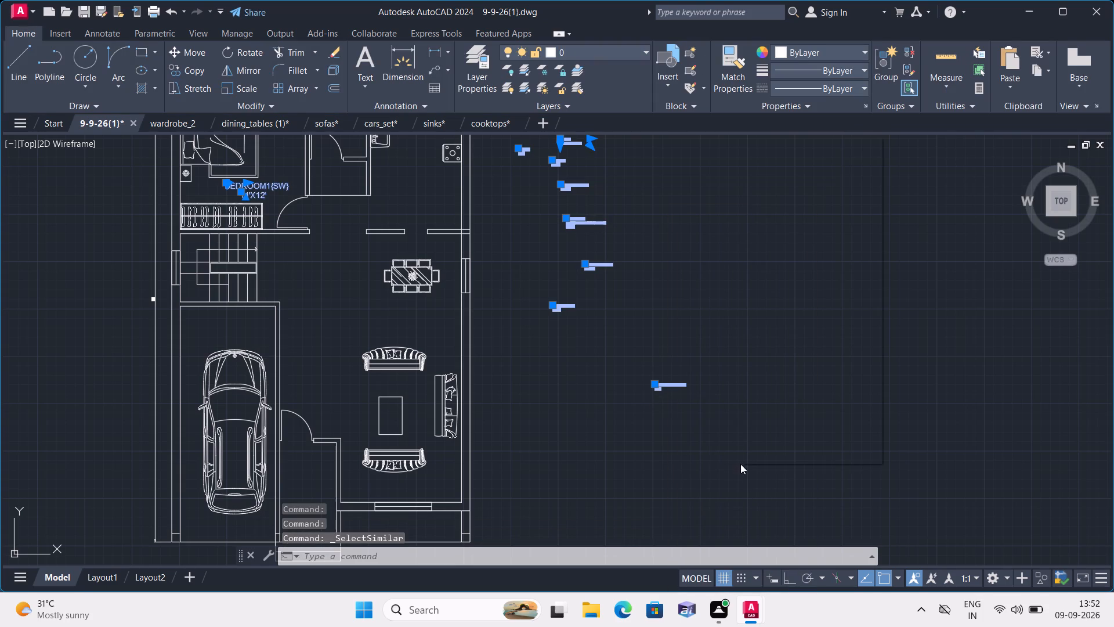
click(783, 441)
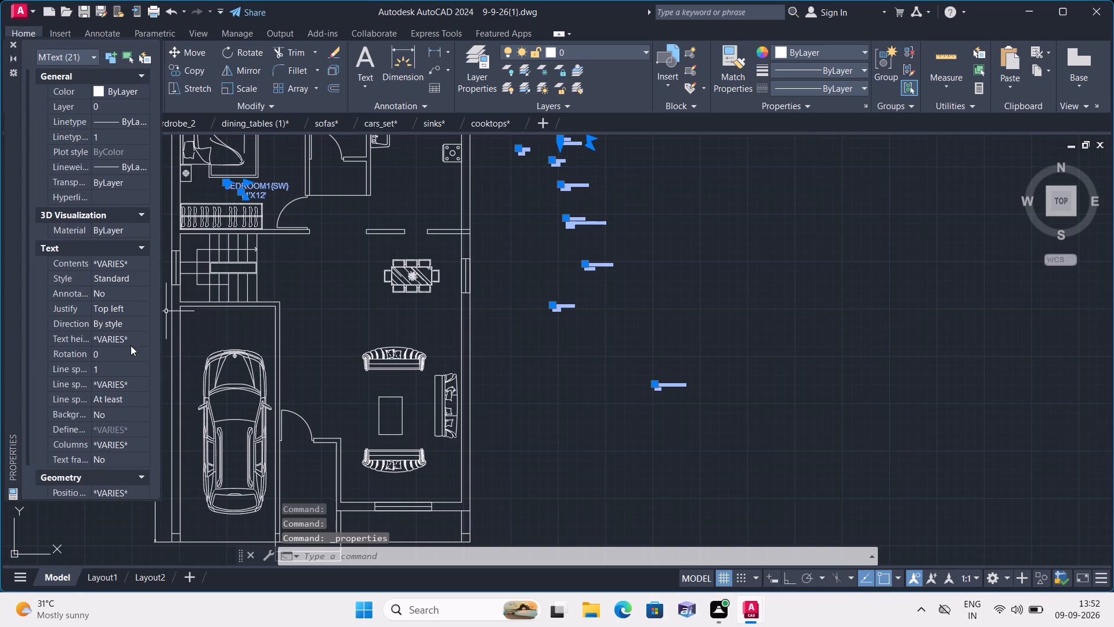
click(132, 338)
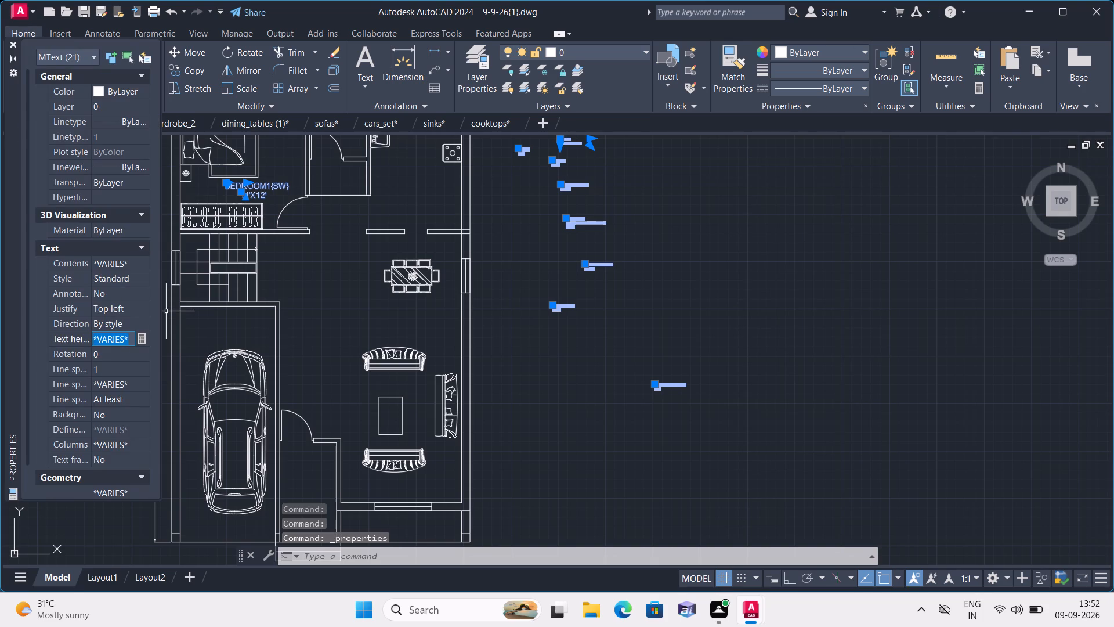
key(BackSpace)
text(6")
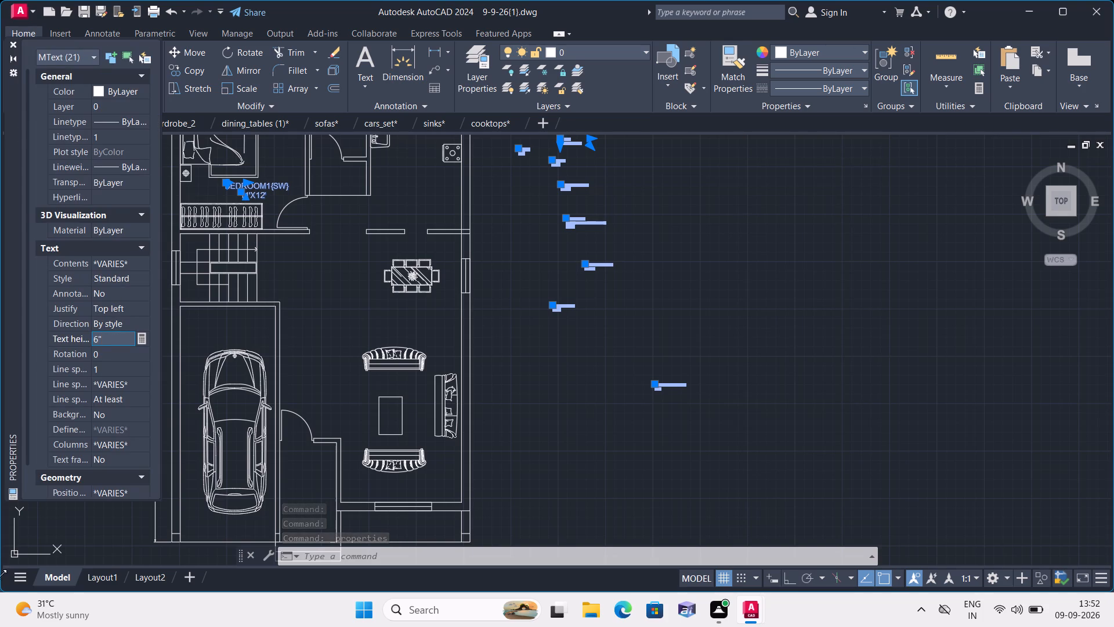
click(635, 419)
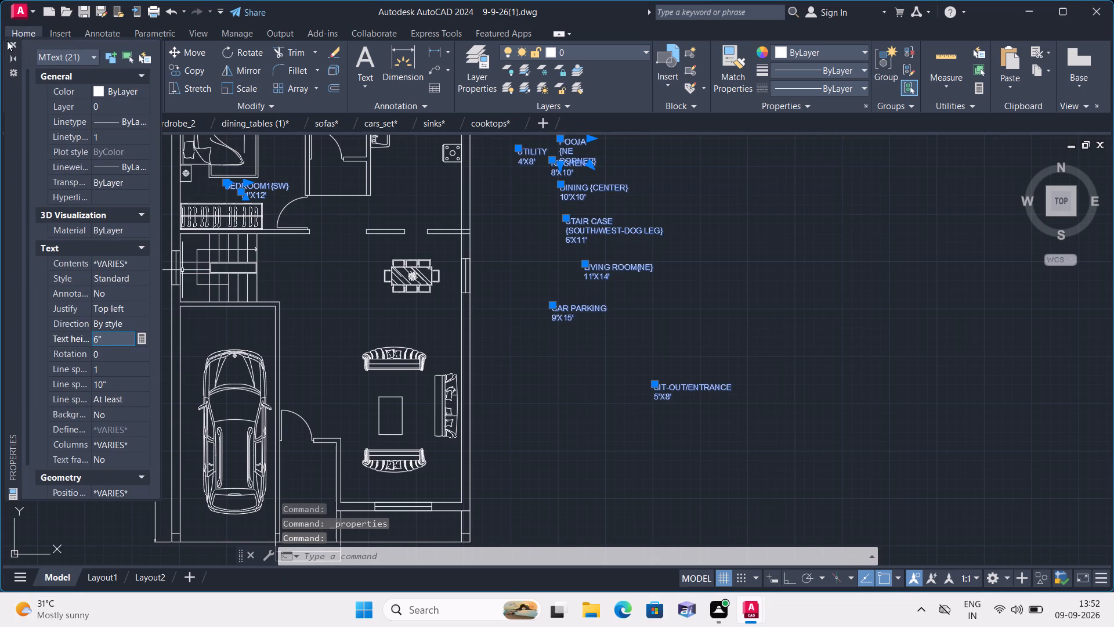
click(7, 41)
click(8, 45)
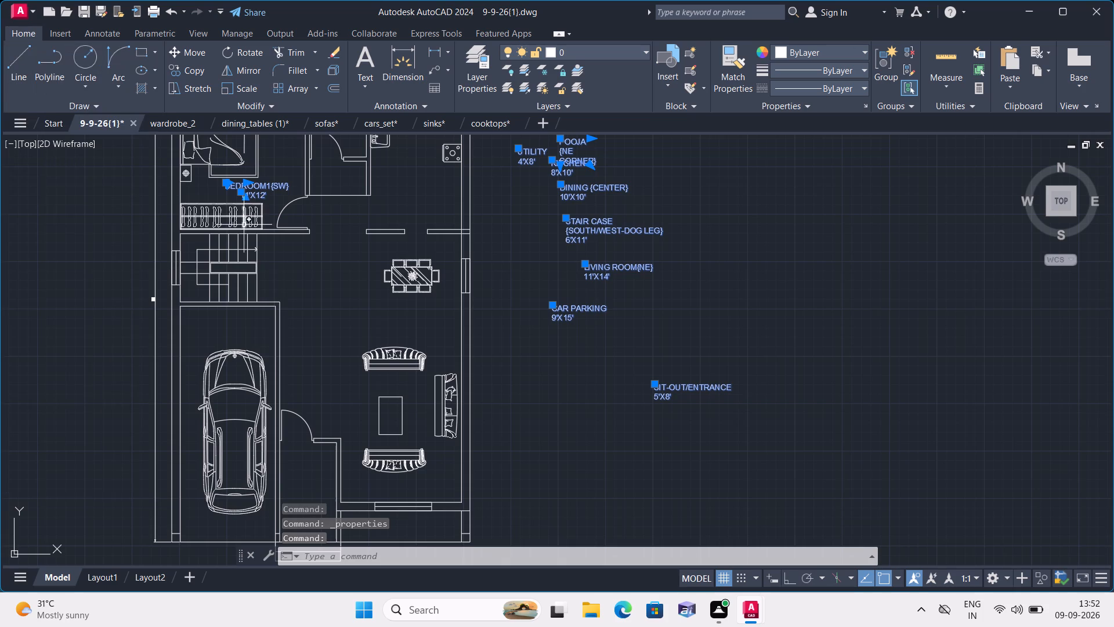
scroll(280, 263, down, 1)
key(Escape)
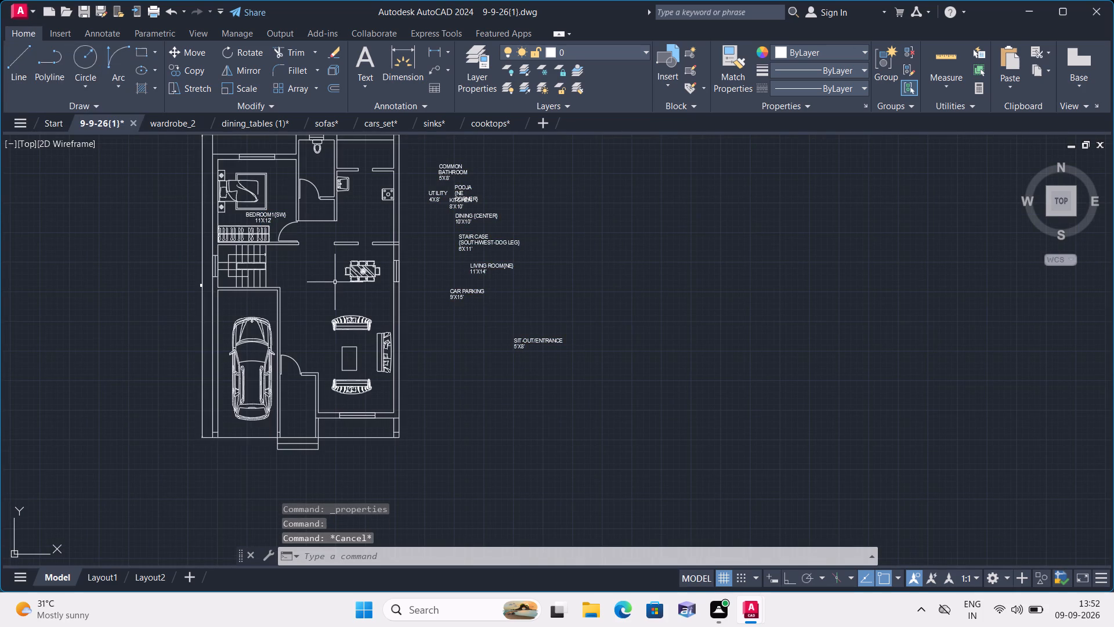
Move the COMMON BATHROOM 5'X8' label into the bathroom on the floor plan, just below the toilet.
scroll(339, 282, down, 1)
middle_drag(339, 282, 410, 381)
scroll(460, 316, up, 3)
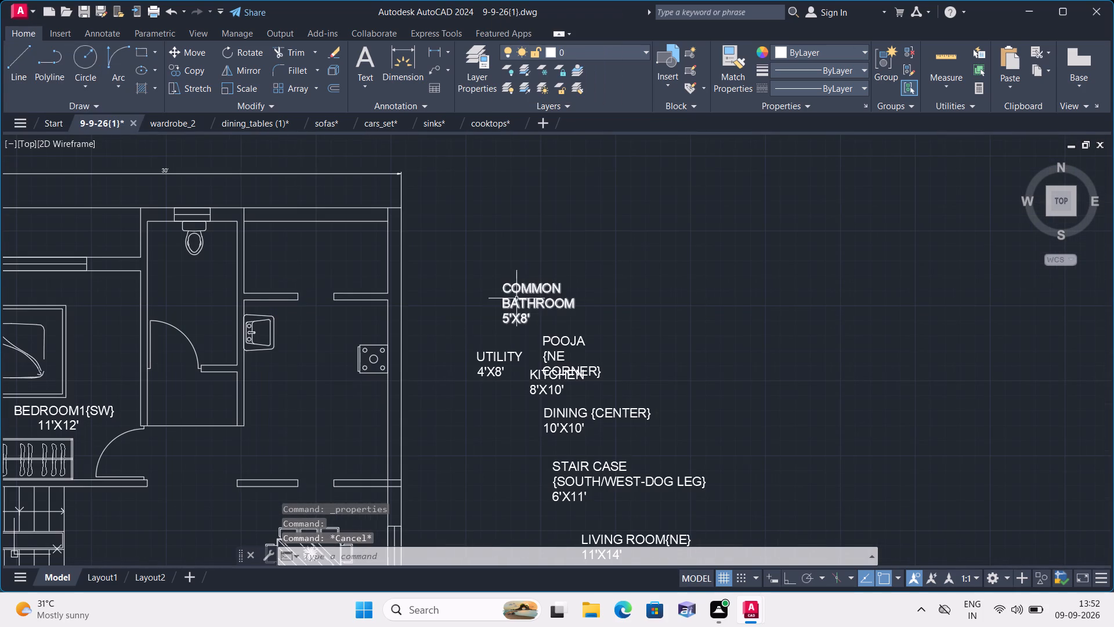
click(525, 291)
click(505, 280)
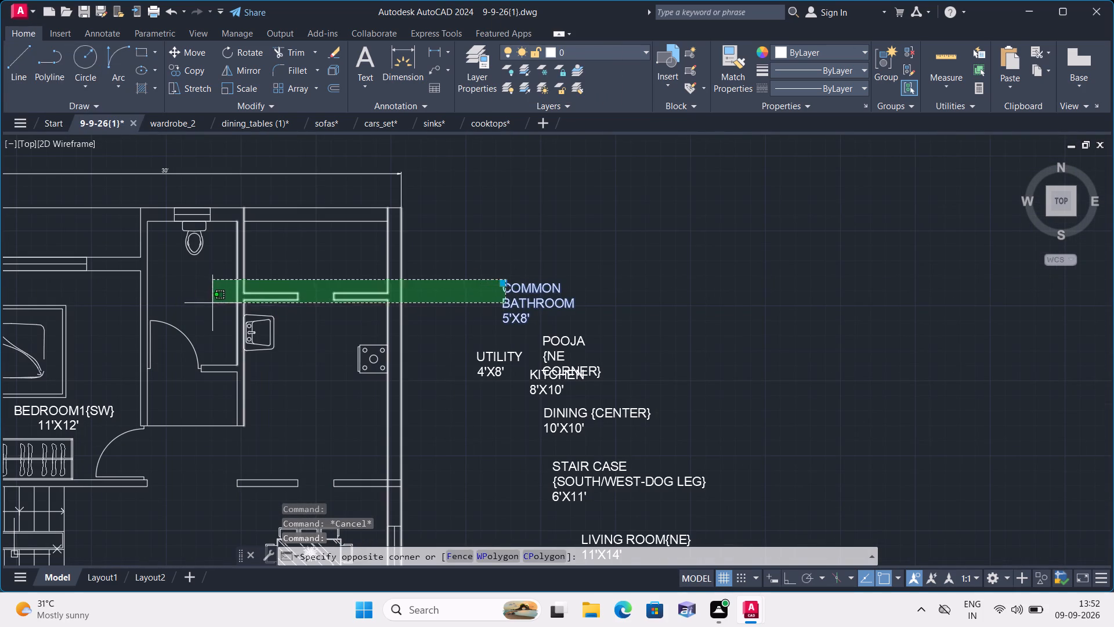
click(473, 275)
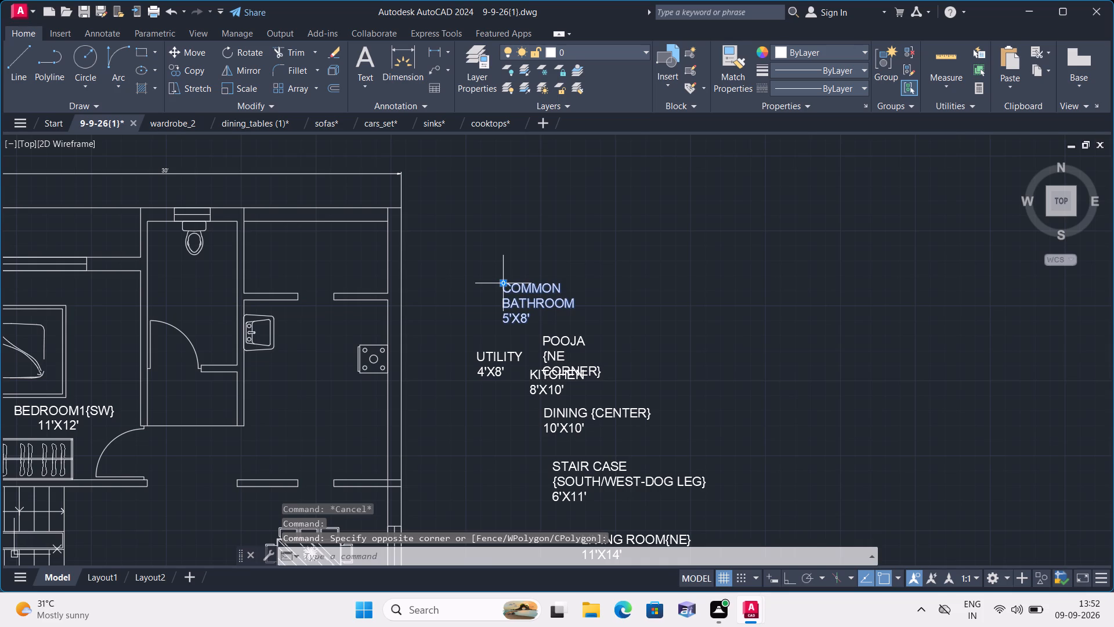
click(504, 282)
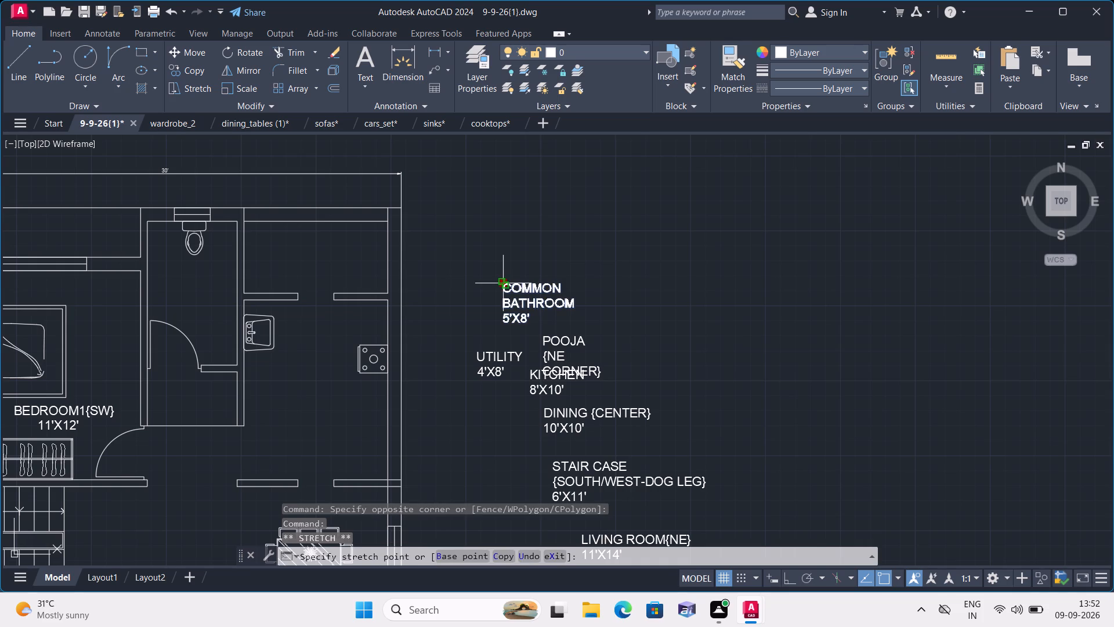
click(170, 267)
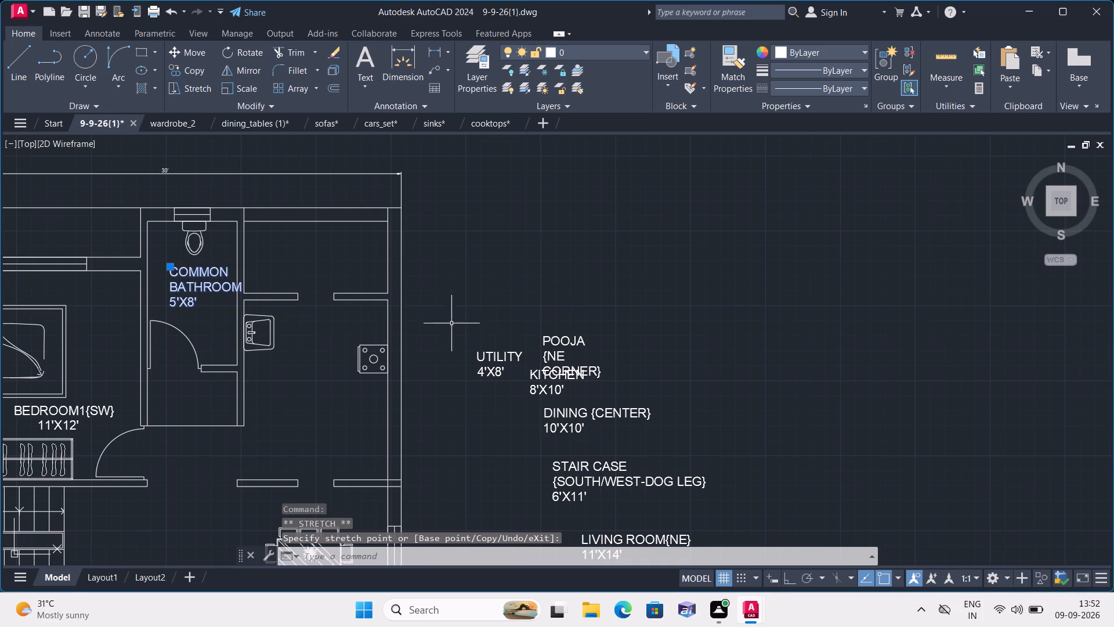
Move the UTILITY 4'X8' label into the utility room above the kitchen on the floor plan.
key(Escape)
click(487, 358)
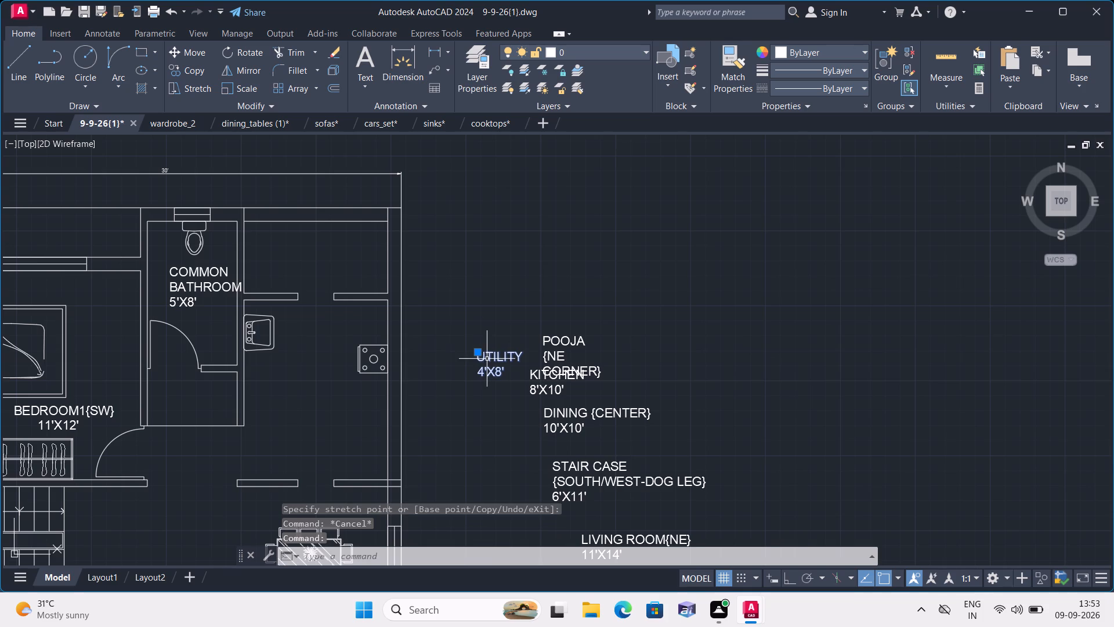
click(473, 352)
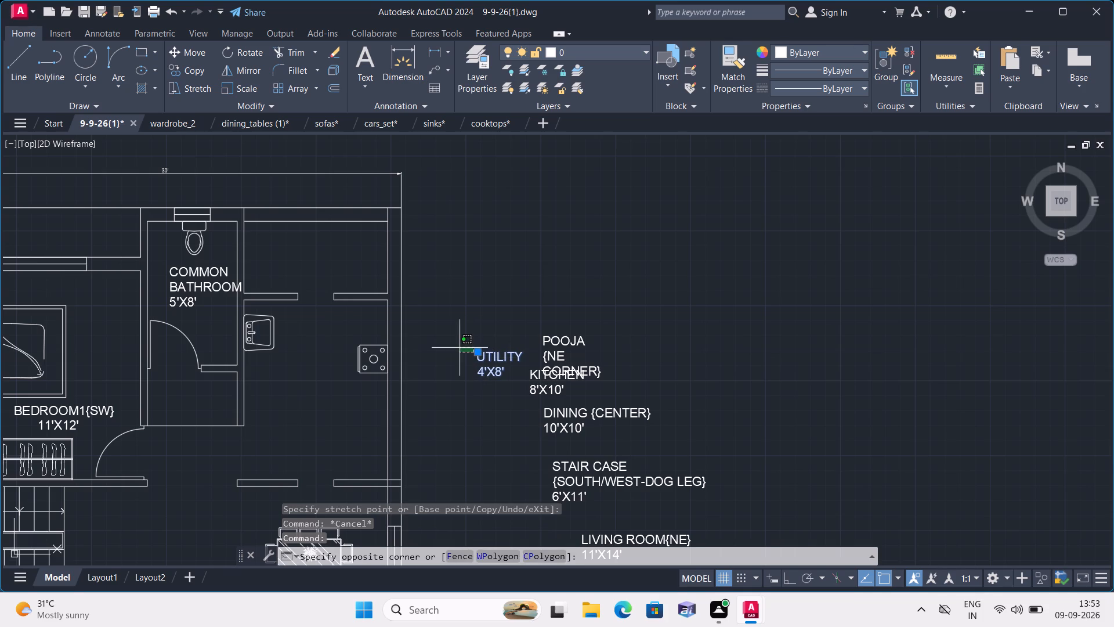
click(480, 353)
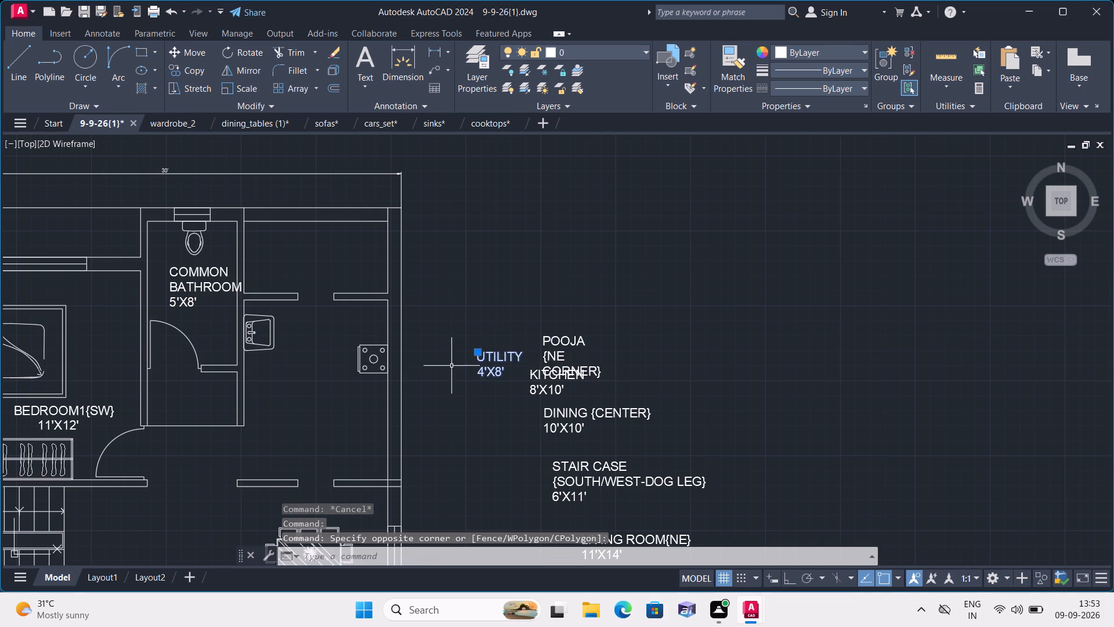
click(479, 350)
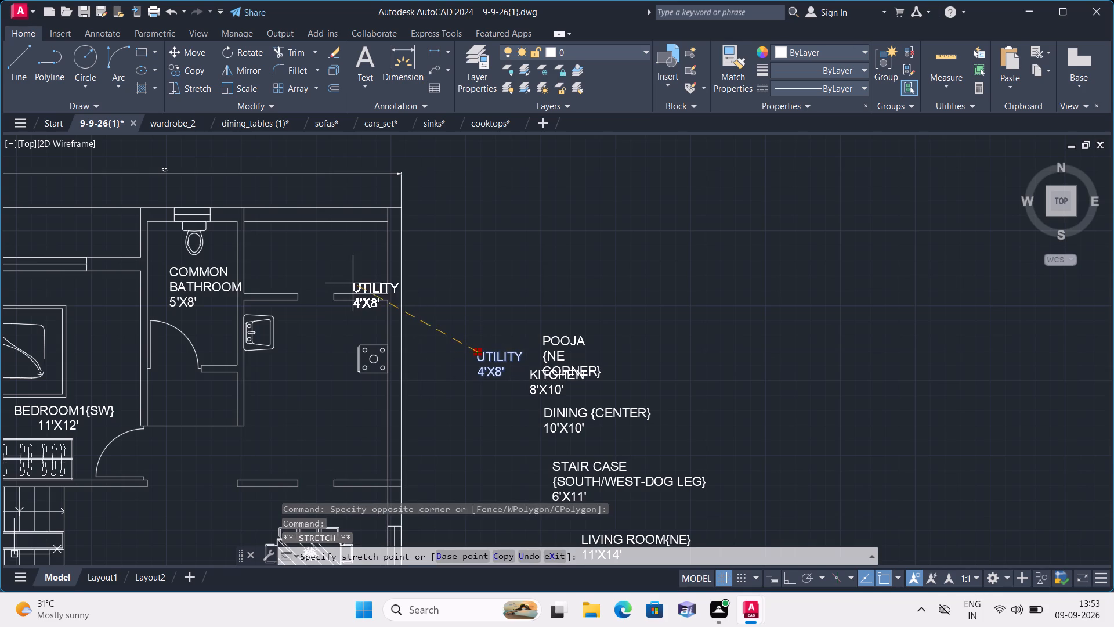
click(285, 248)
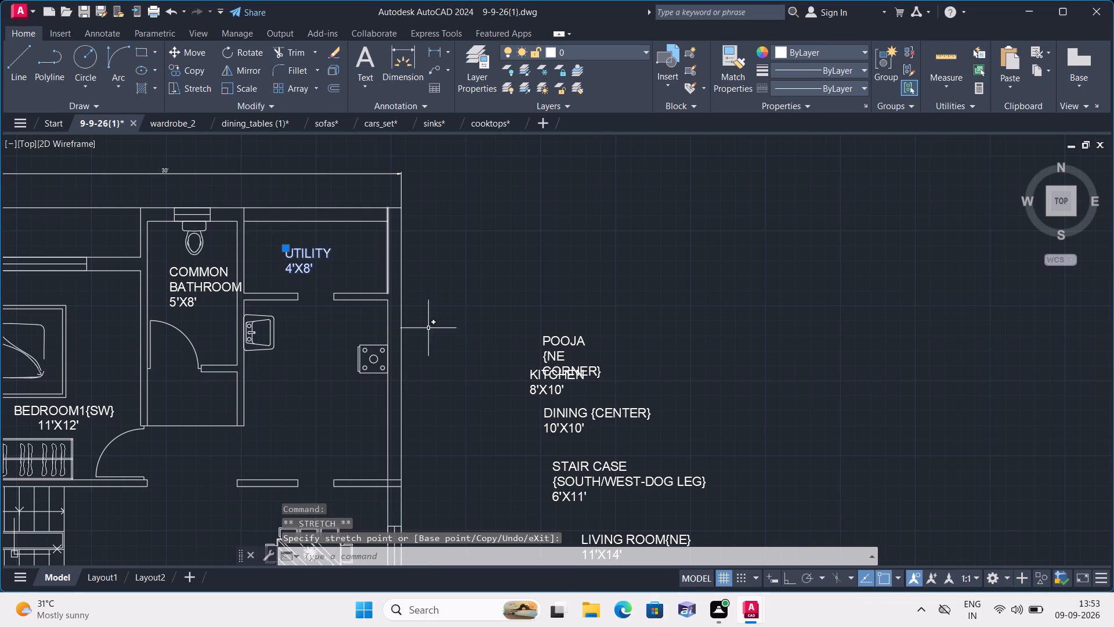
key(Escape)
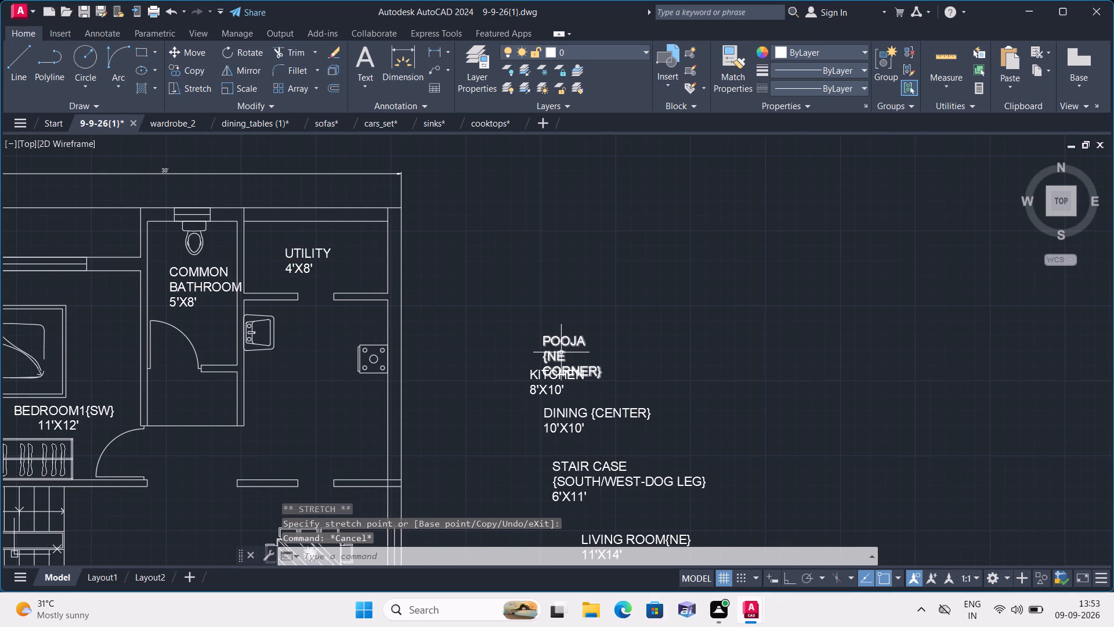
Move the POOJA {NE CORNER} label into the small room directly below the common bathroom.
click(561, 352)
click(542, 336)
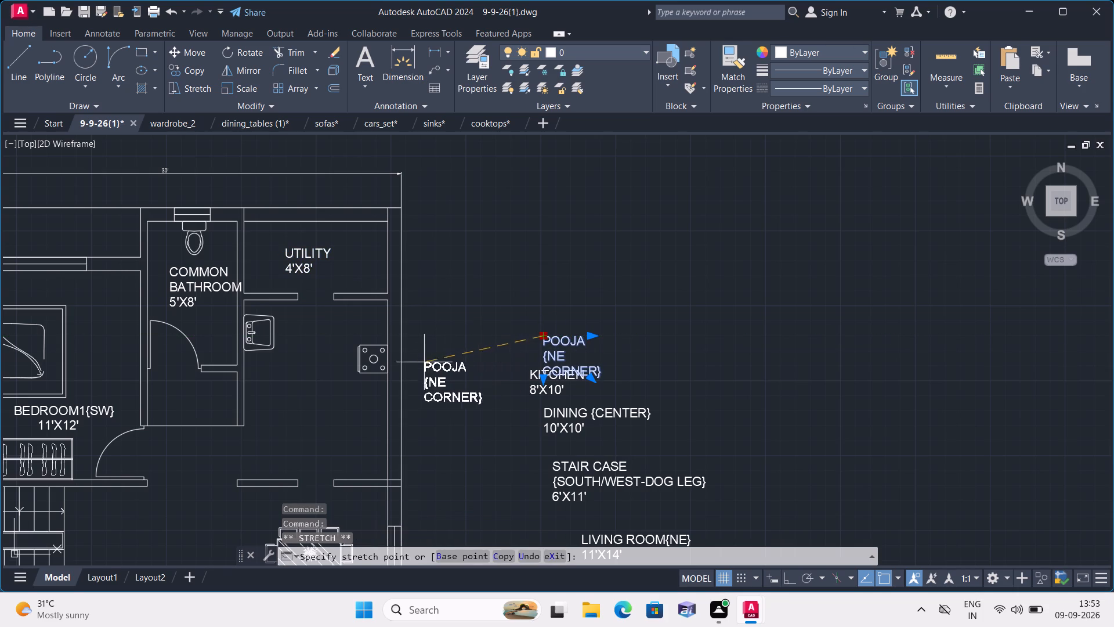
scroll(186, 379, up, 1)
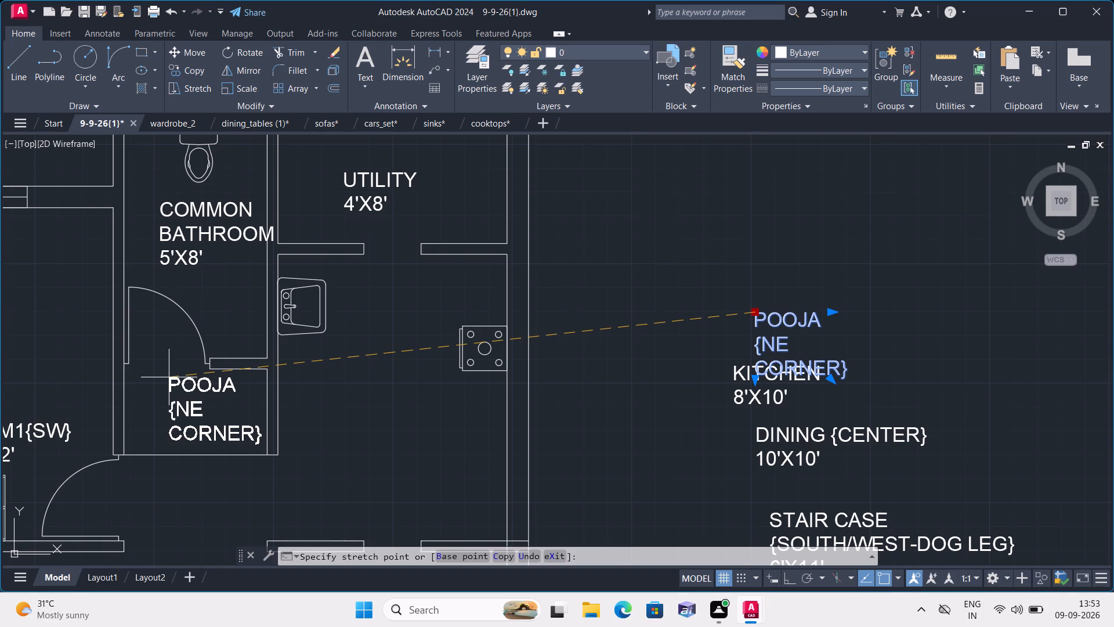
click(169, 377)
key(Escape)
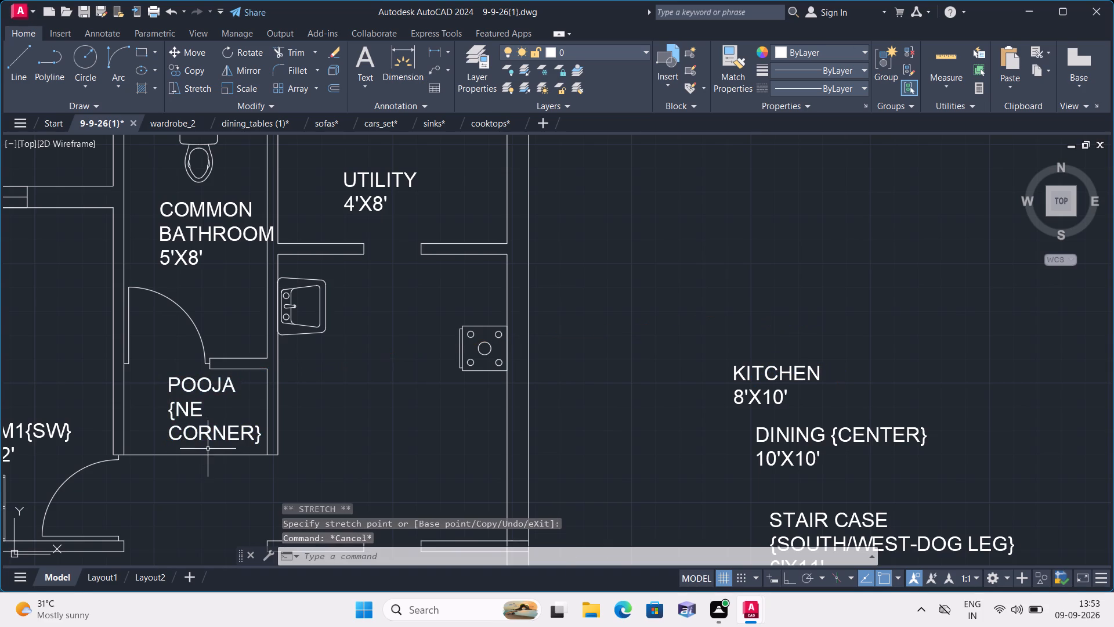
Move the KITCHEN 8'X10' label into the kitchen, between the sink and the cooktop.
scroll(245, 496, down, 1)
middle_drag(245, 496, 247, 486)
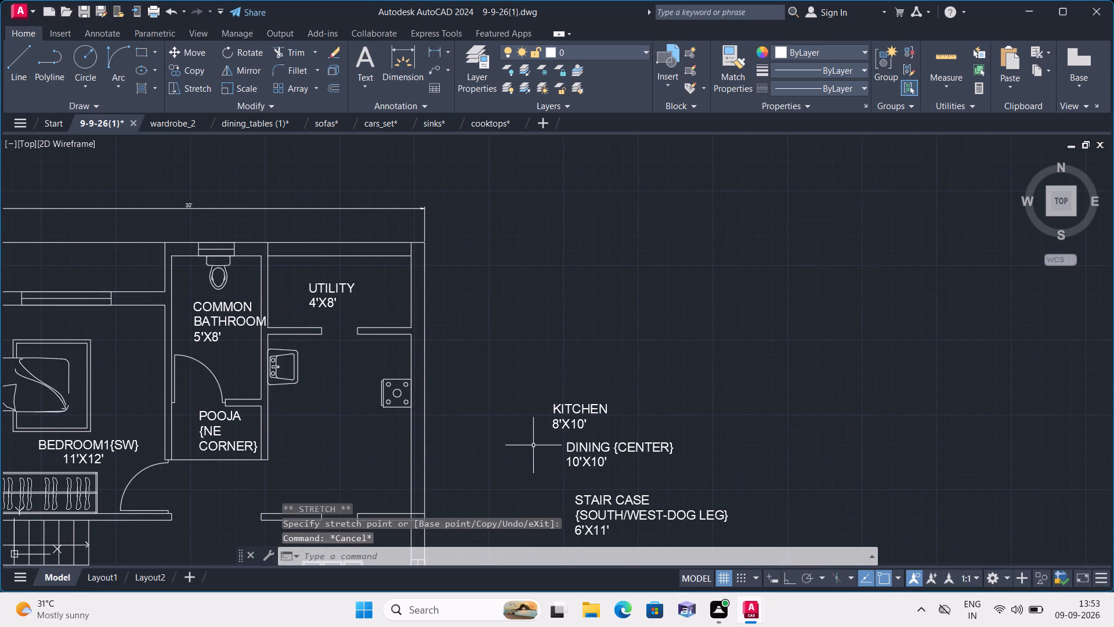
click(578, 408)
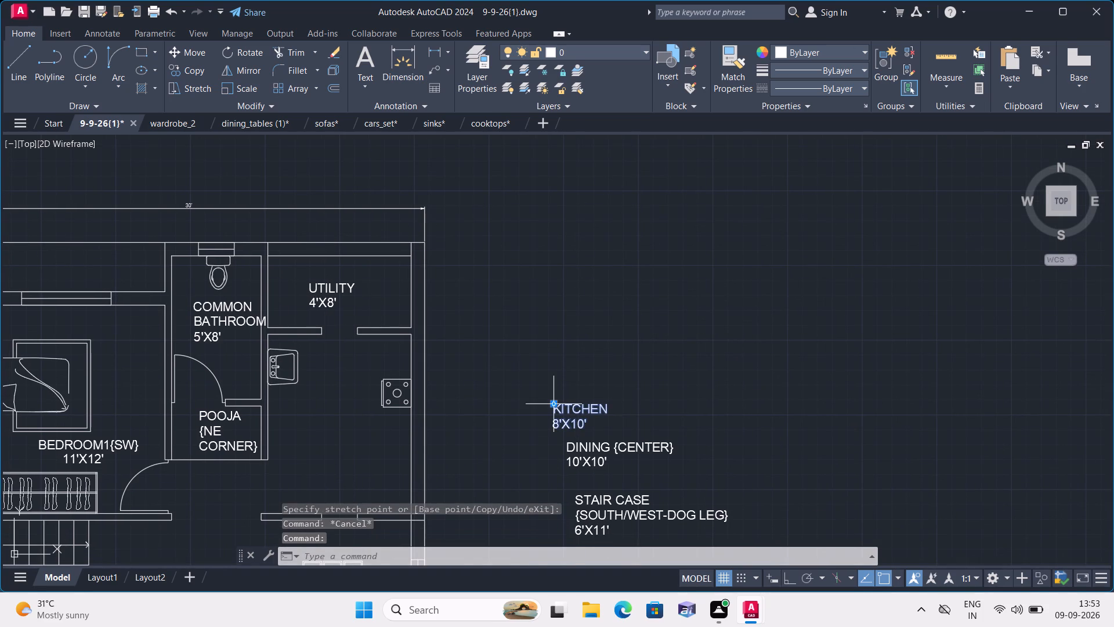
click(554, 406)
scroll(331, 382, up, 1)
click(309, 354)
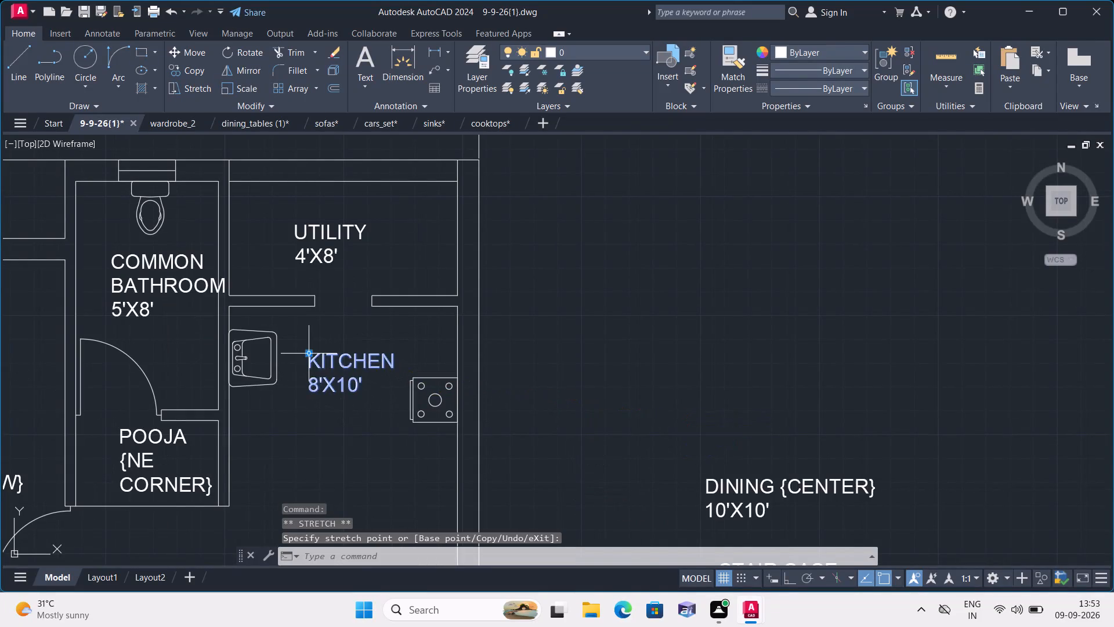
scroll(472, 415, down, 1)
middle_drag(504, 426, 531, 331)
key(Escape)
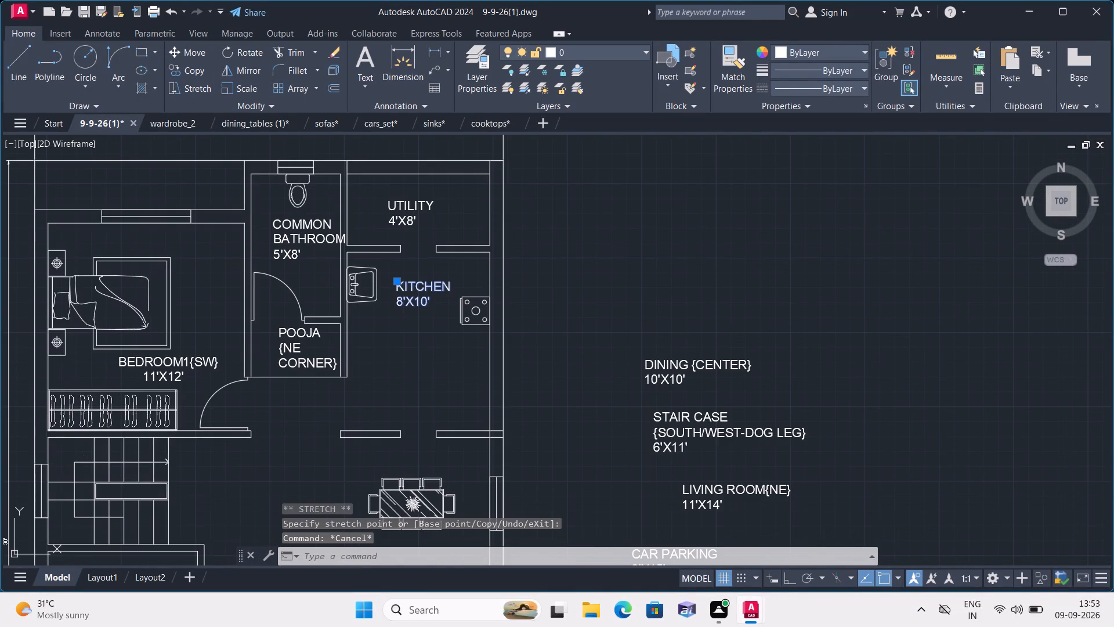
Move the DINING {CENTER} 10'X10' label into the dining area, beside the upper-left of the dining table.
click(671, 366)
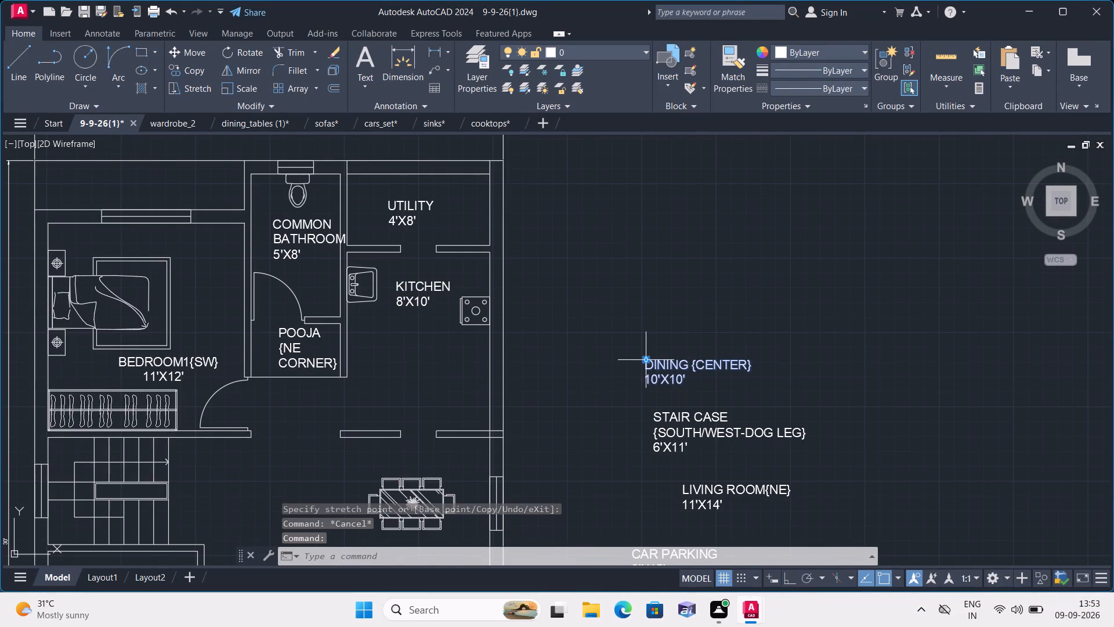
click(645, 359)
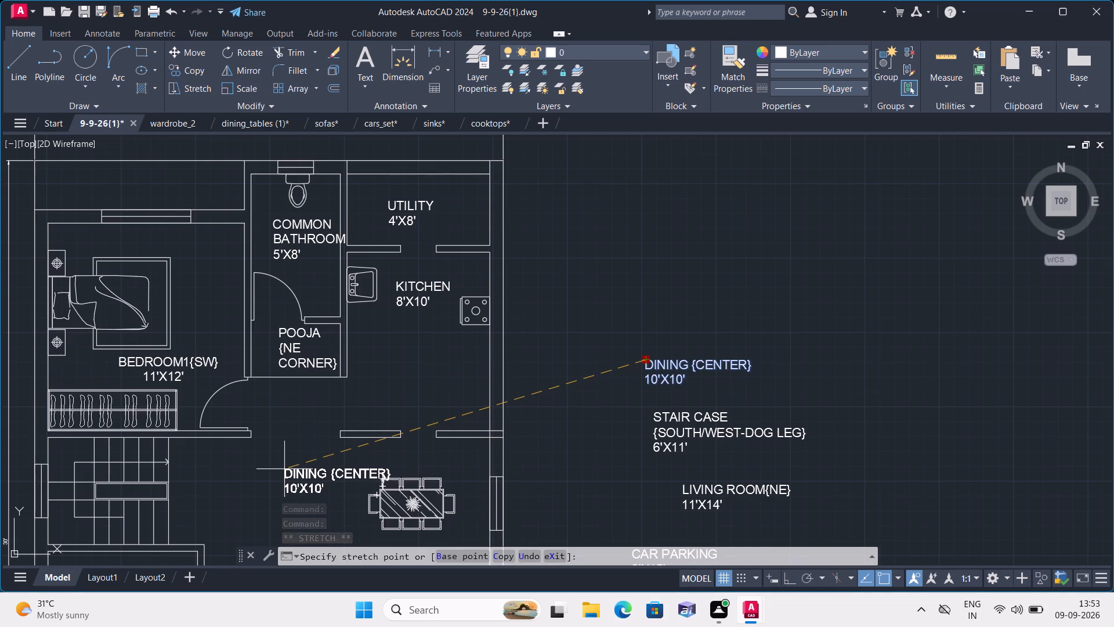
click(266, 461)
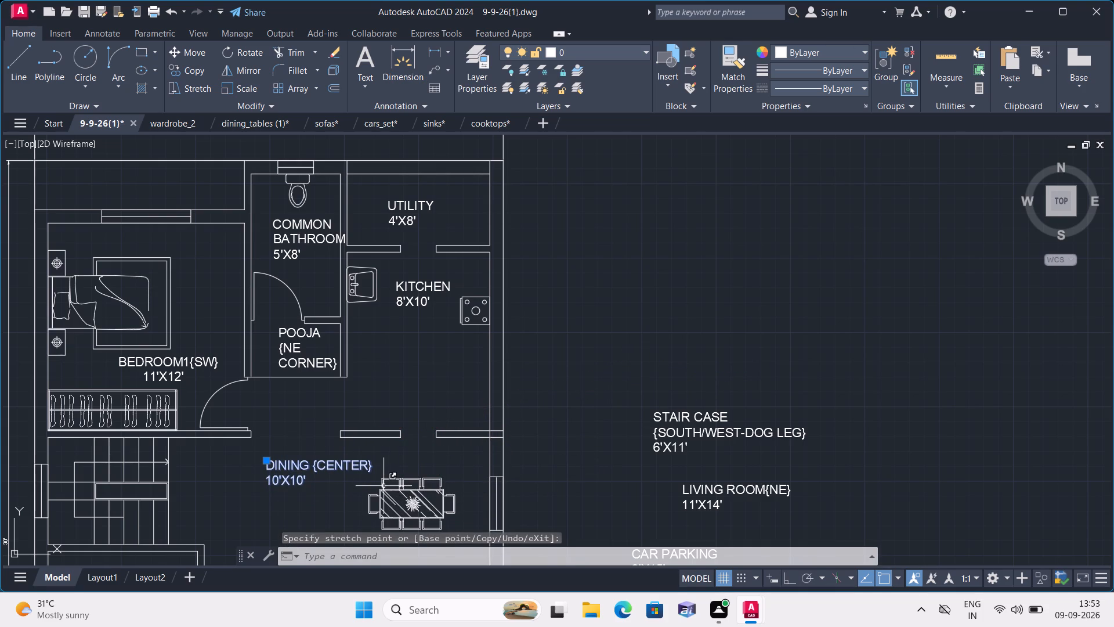
key(Escape)
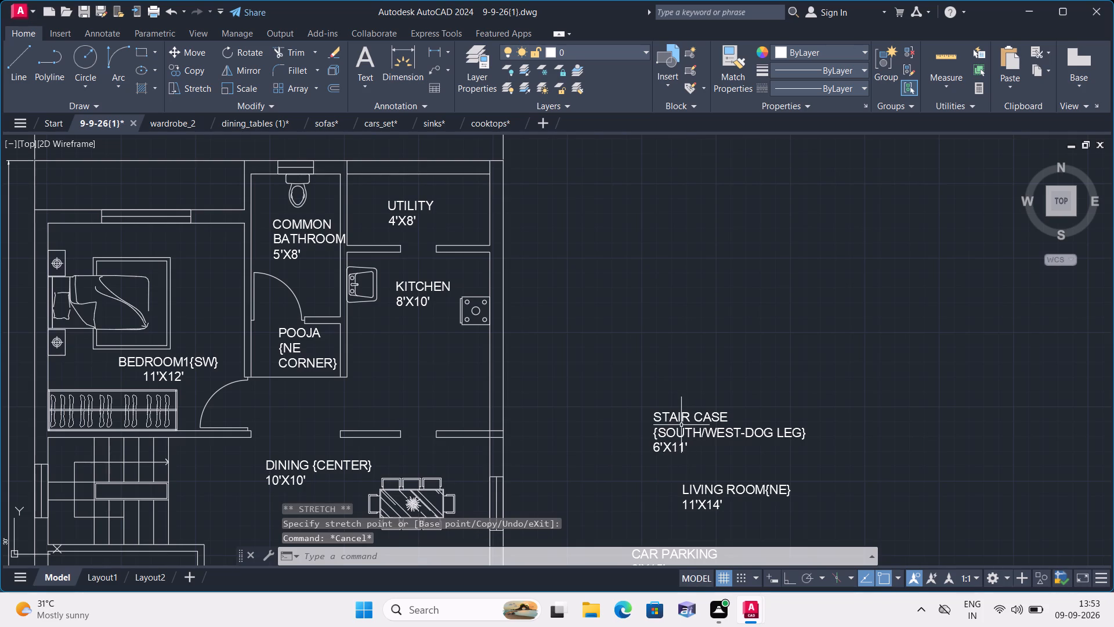
Move the STAIR CASE {SOUTH/WEST-DOG LEG} 6'X11' label onto the lower flight of the staircase.
click(681, 416)
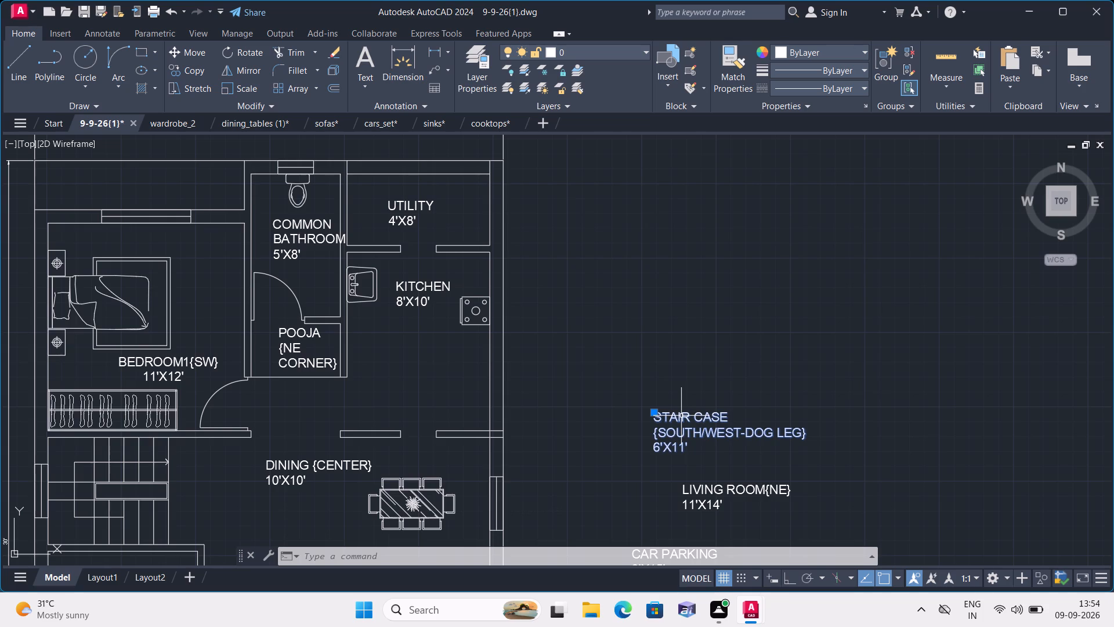
click(655, 410)
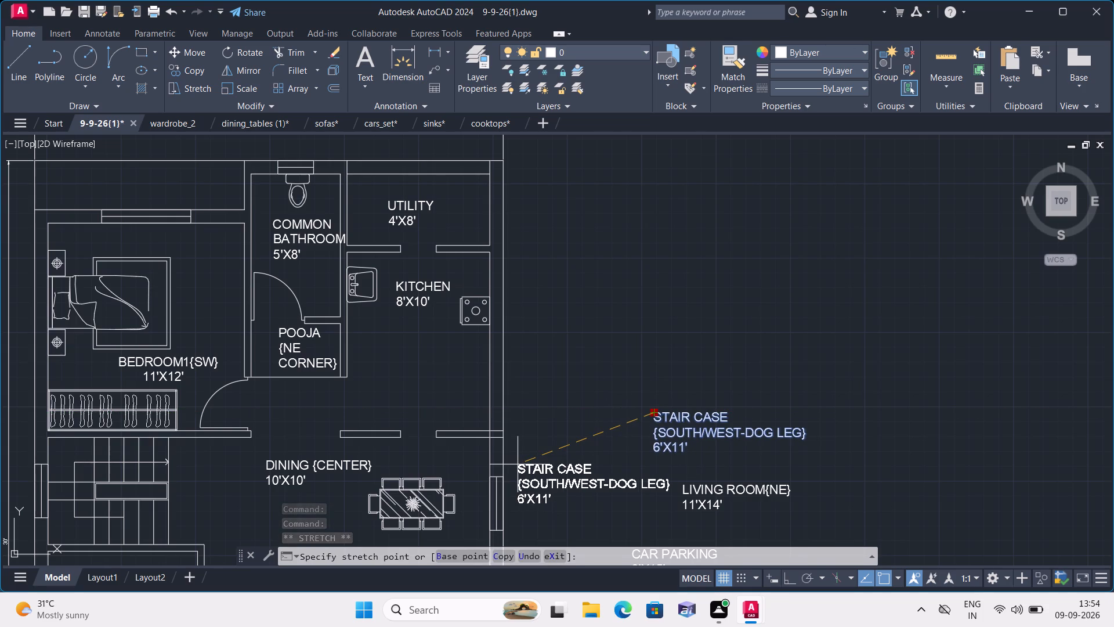
middle_drag(518, 464, 649, 334)
scroll(630, 354, down, 1)
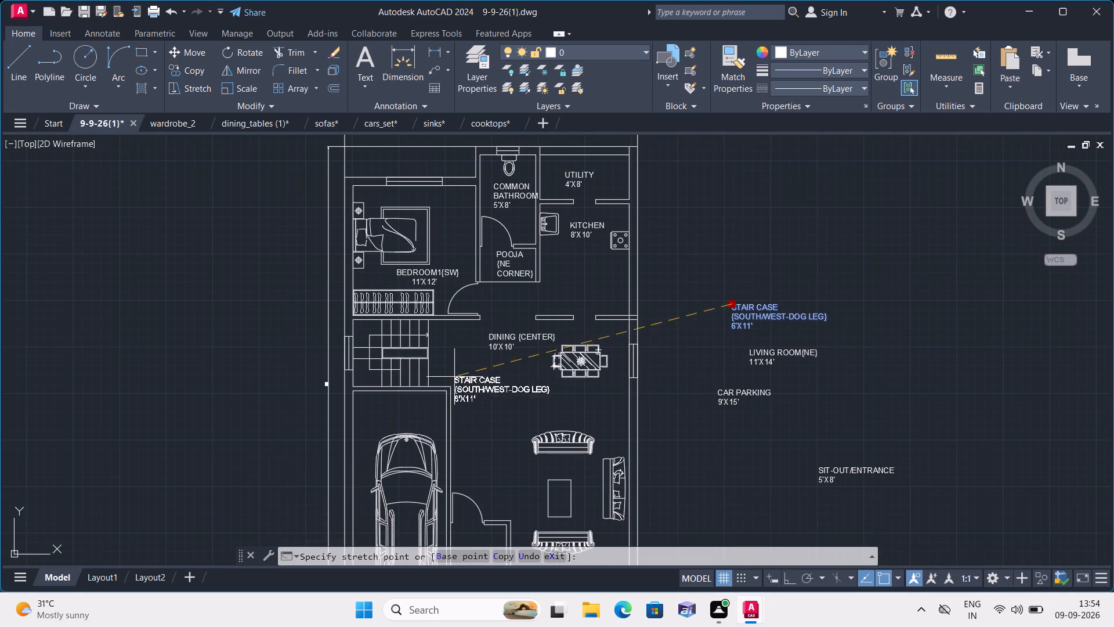
scroll(424, 362, up, 2)
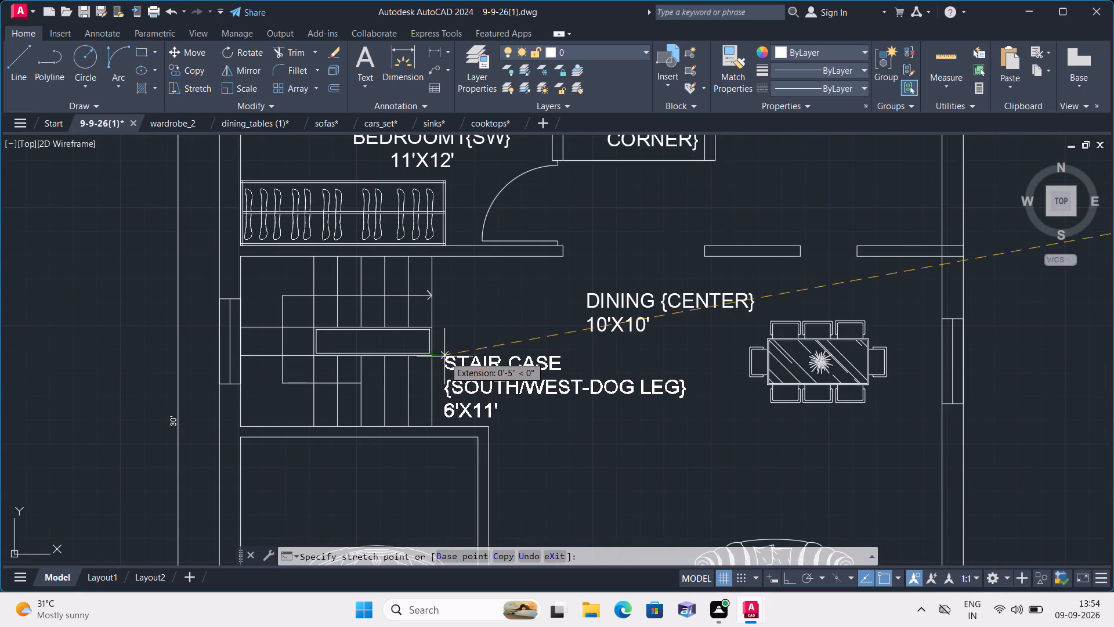
click(337, 355)
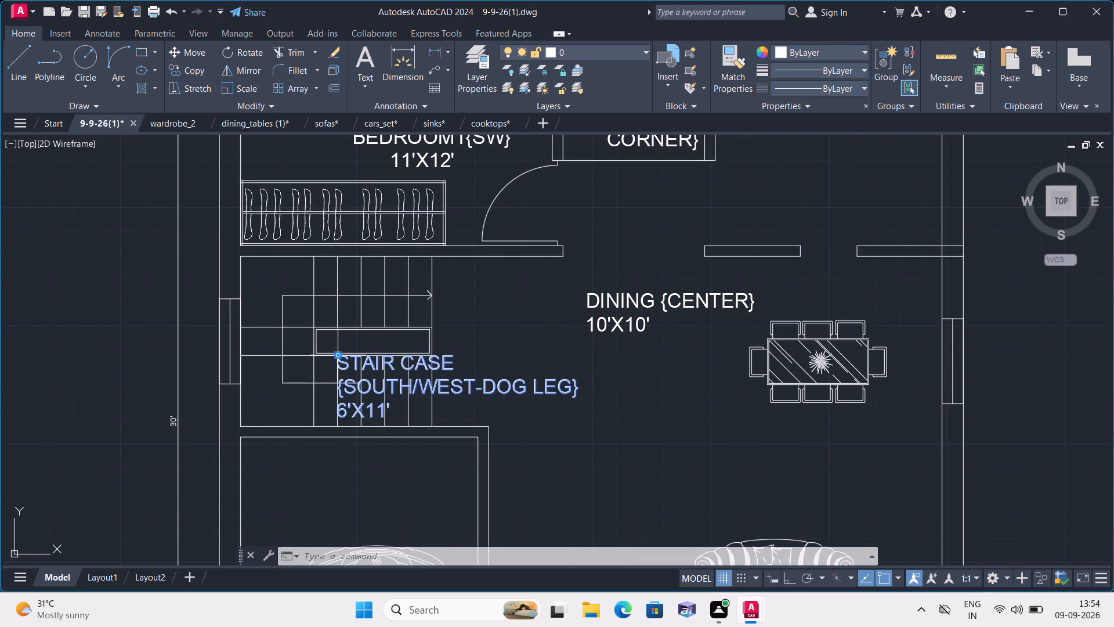
key(Escape)
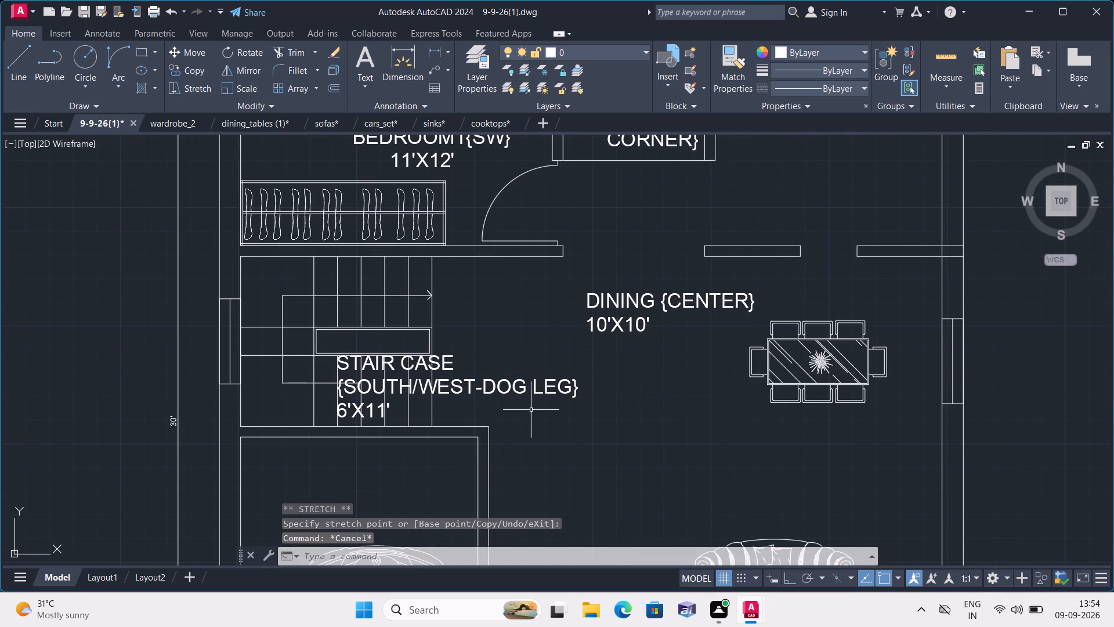
Move the LIVING ROOM{NE} 11'X14' label into the living room, between the car parking wall and the sofa set.
scroll(567, 453, down, 1)
middle_drag(568, 453, 465, 374)
scroll(466, 374, down, 1)
scroll(751, 346, up, 1)
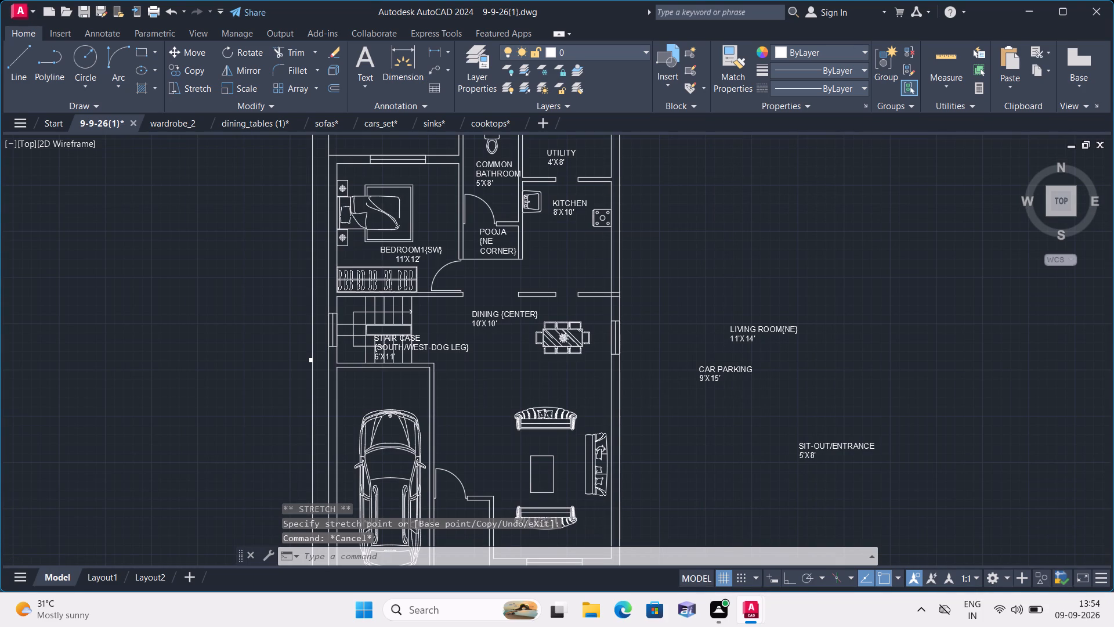
scroll(751, 346, up, 1)
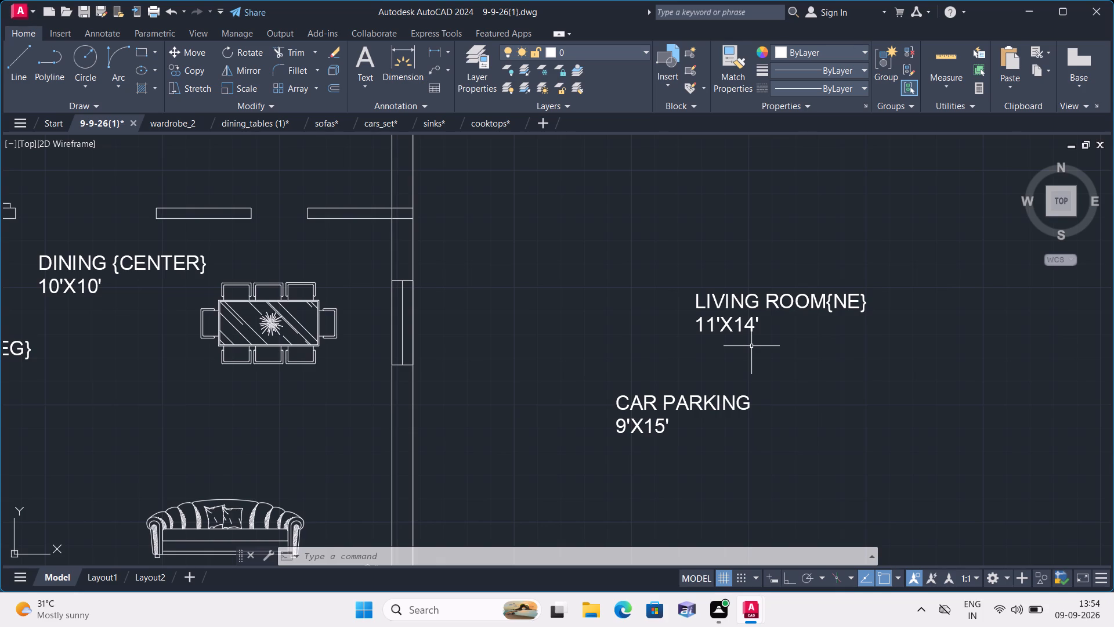
click(727, 296)
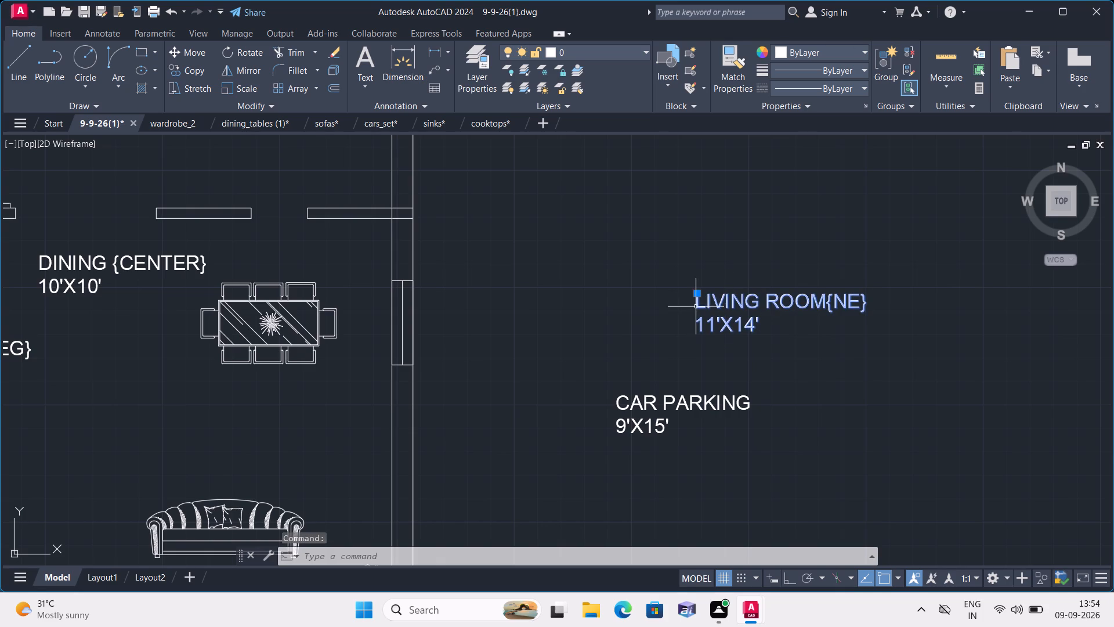
click(695, 294)
middle_drag(597, 443, 677, 311)
scroll(597, 443, down, 1)
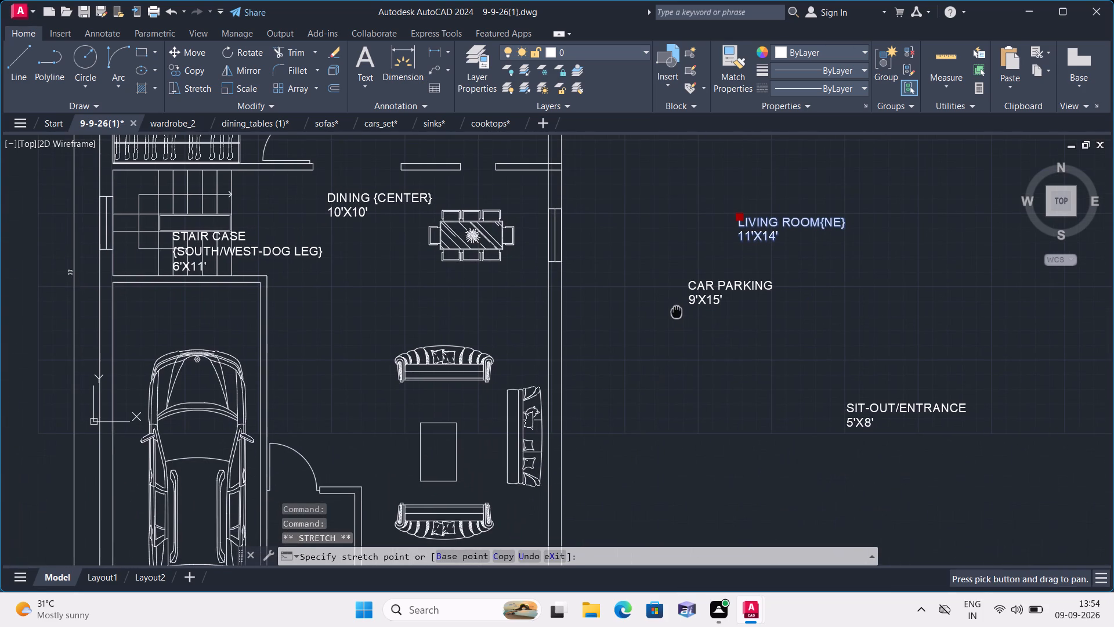
click(295, 390)
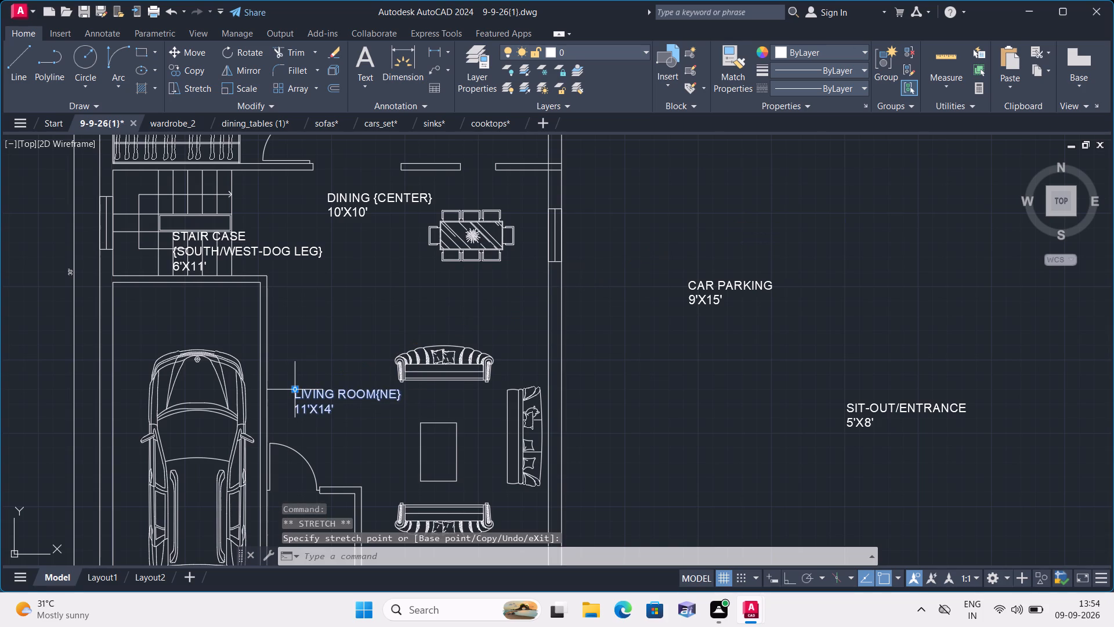
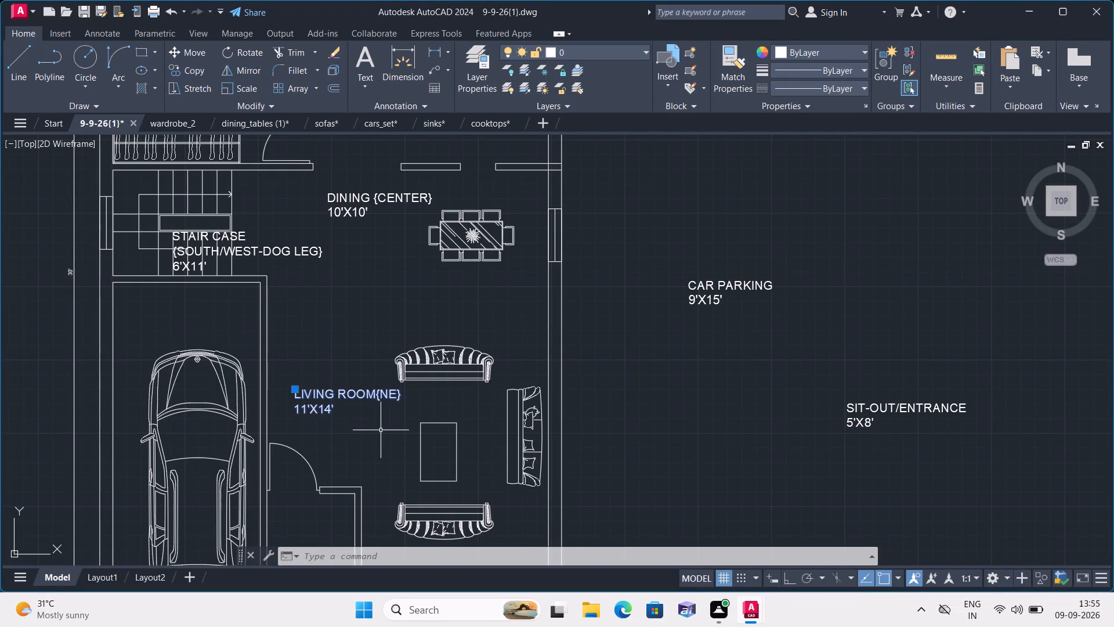
Move the SIT-OUT/ENTRANCE 5'X8' label into the entrance area between the car parking wall and the living room.
key(Escape)
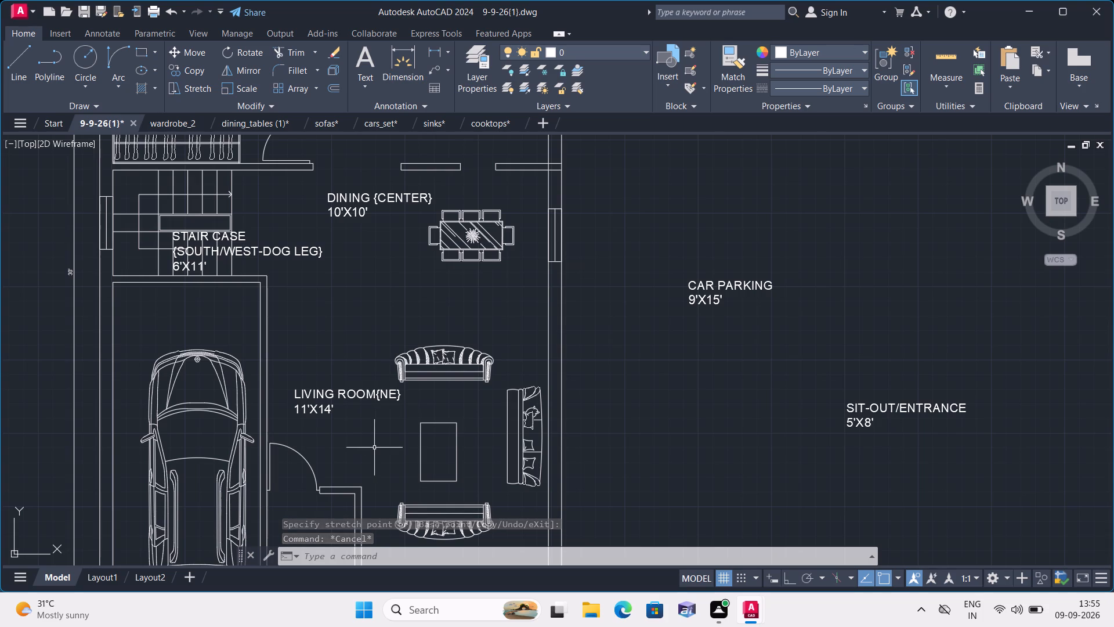
click(860, 409)
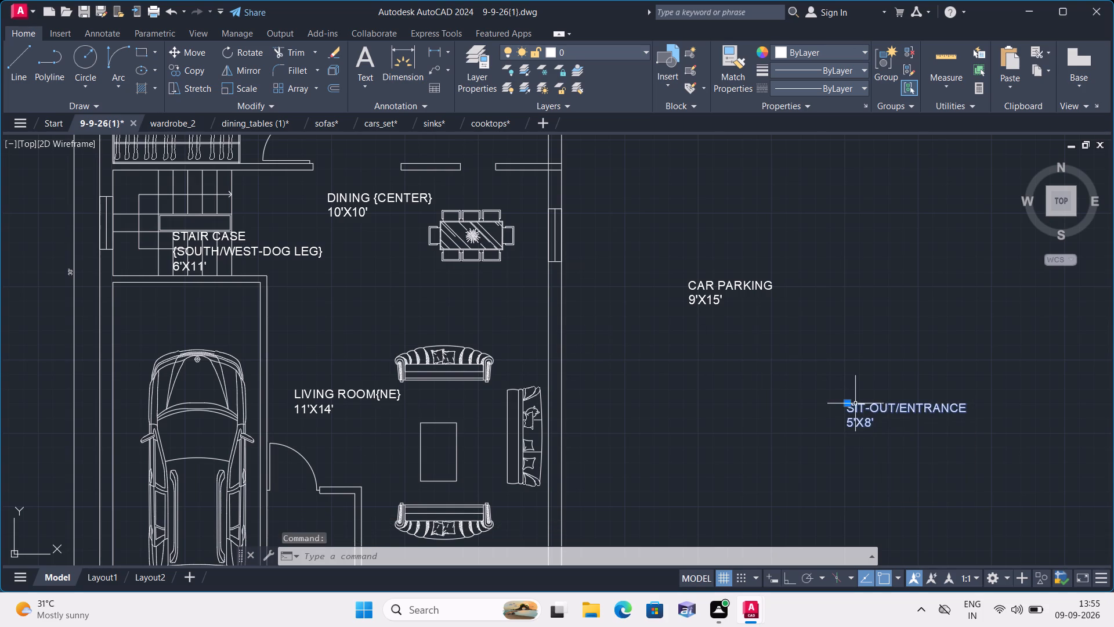
click(848, 406)
middle_drag(612, 447, 740, 271)
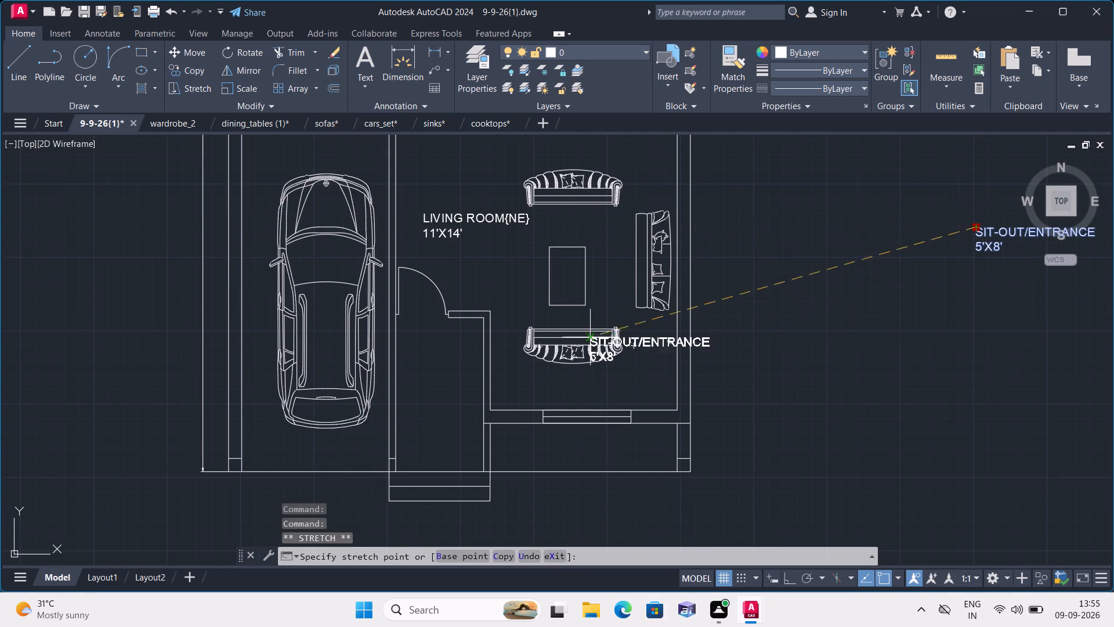
click(402, 384)
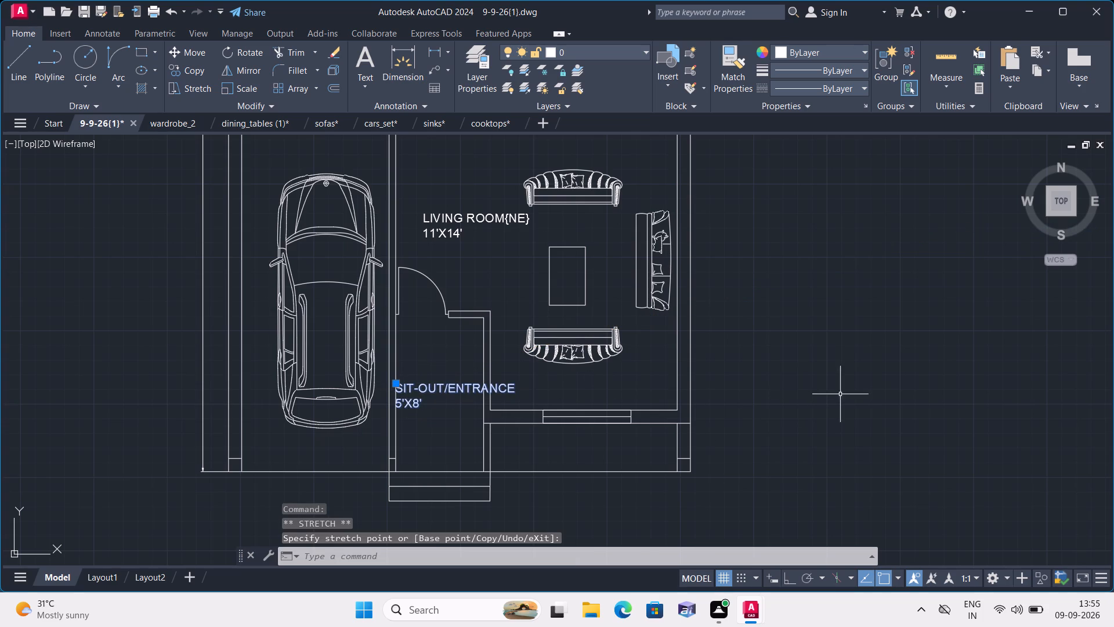
key(Escape)
Move the CAR PARKING 9'X15' label into the parking bay, just below the rear of the car.
middle_drag(843, 399, 679, 471)
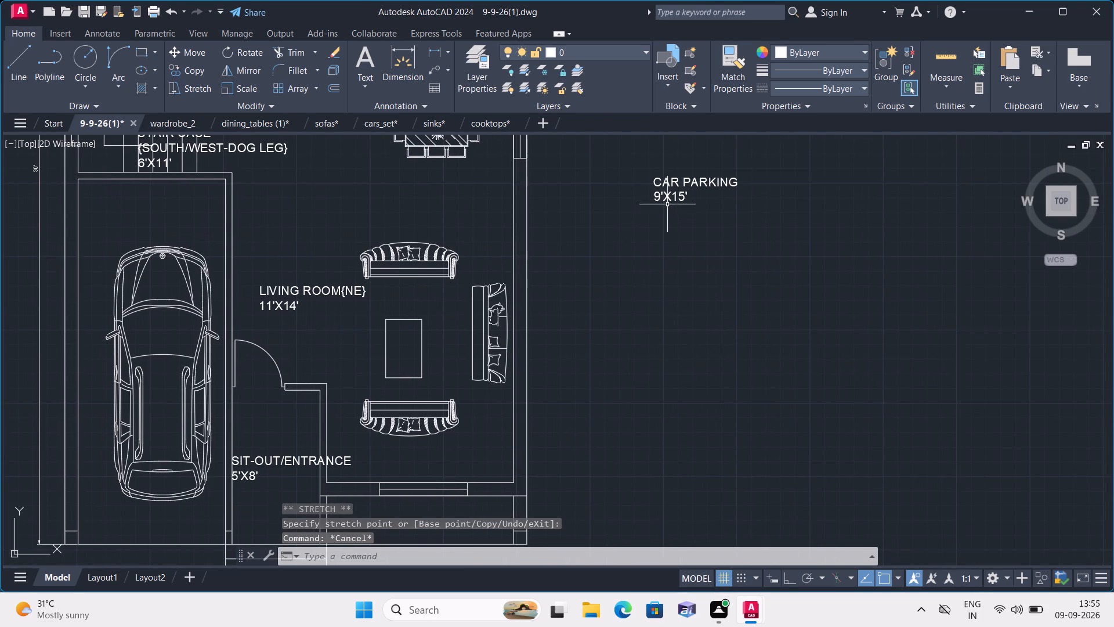
click(669, 175)
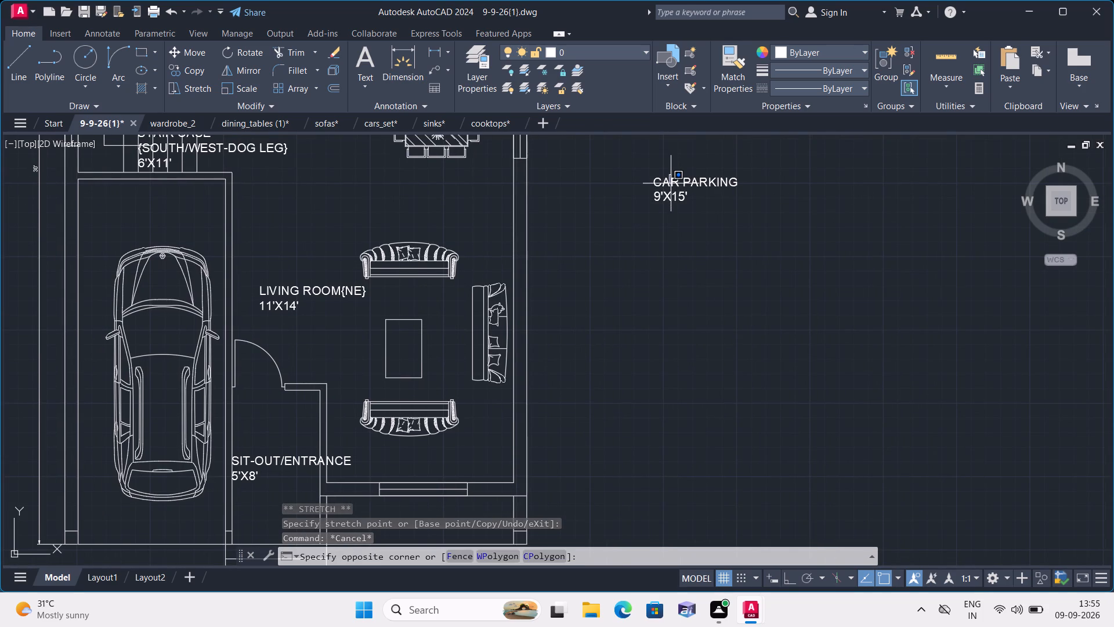
click(671, 183)
click(668, 188)
click(656, 182)
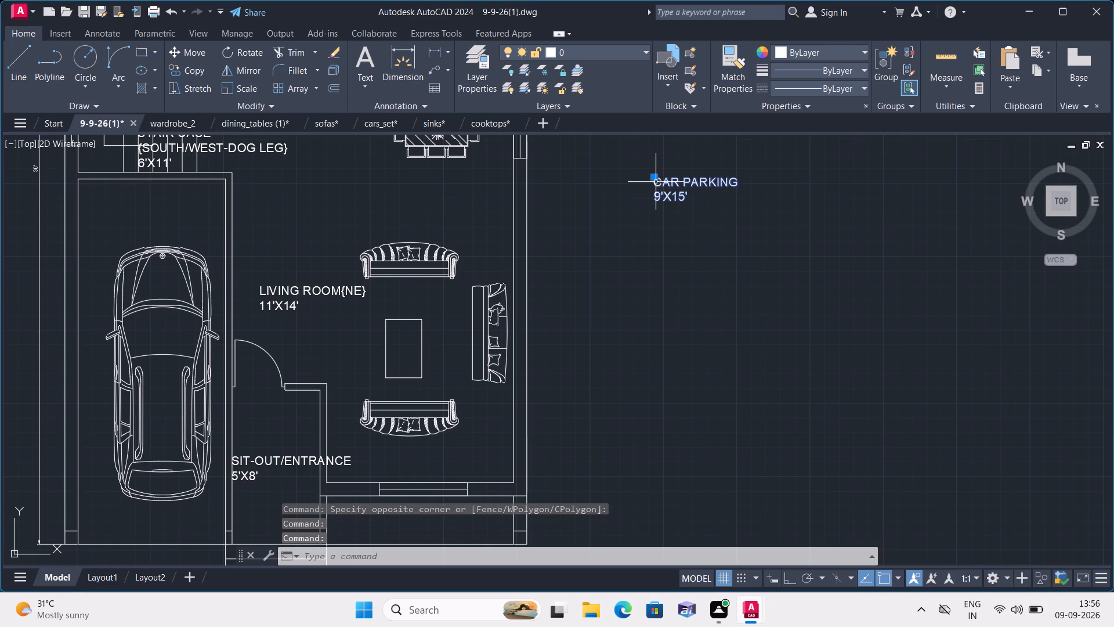
click(655, 177)
scroll(653, 200, down, 1)
middle_drag(619, 326, 971, 293)
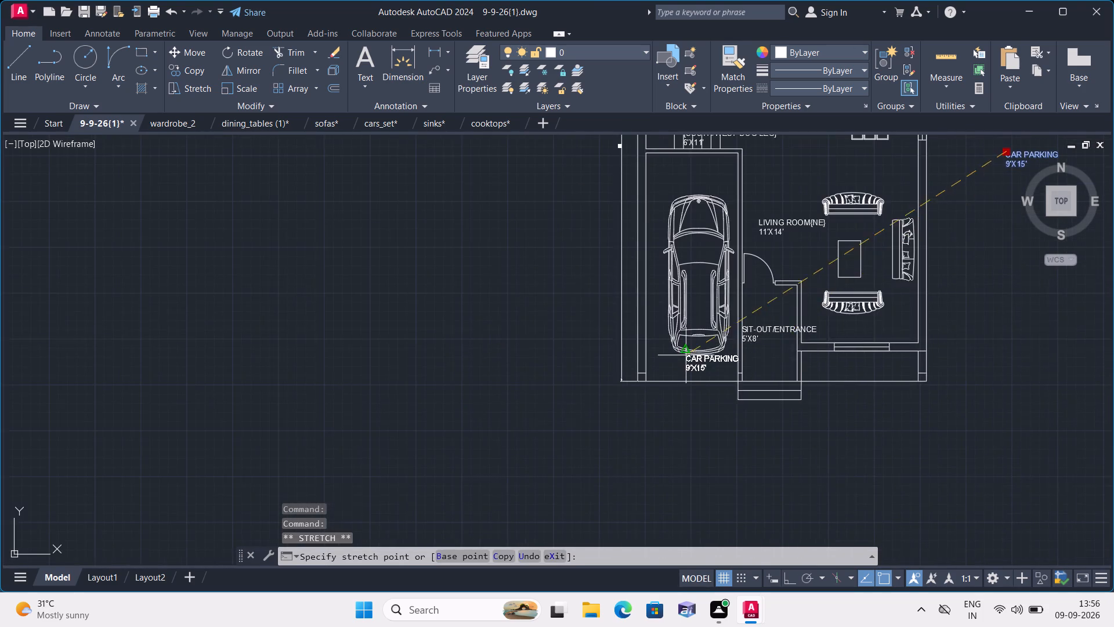
scroll(686, 355, up, 2)
click(663, 367)
key(Escape)
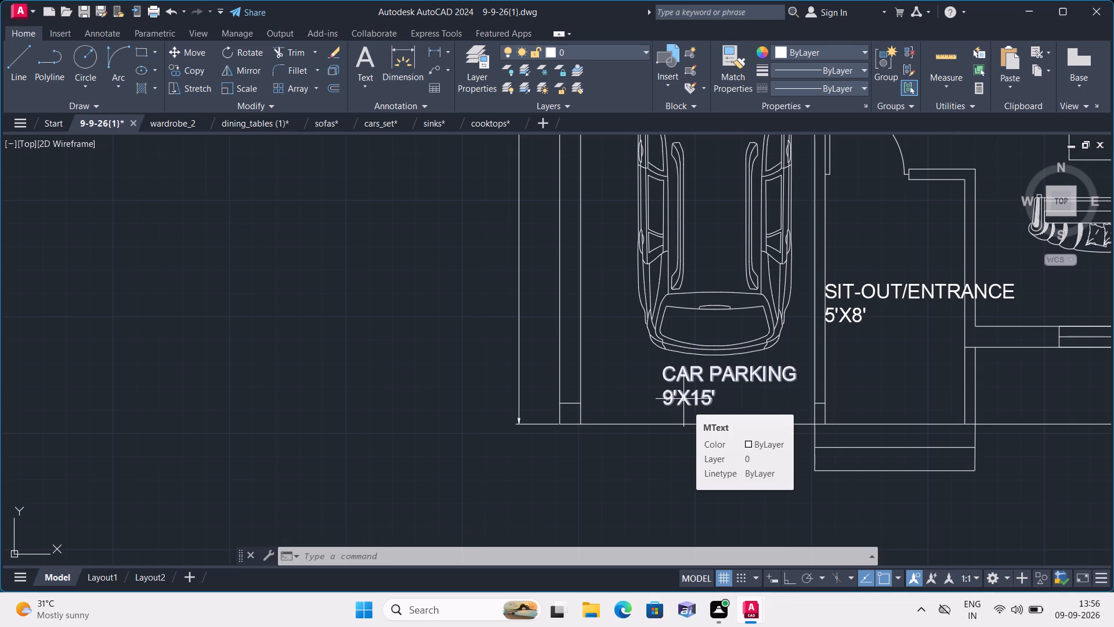
Open the POOJA label for editing and widen its text frame so {NE CORNER} fits on one line.
scroll(739, 457, down, 1)
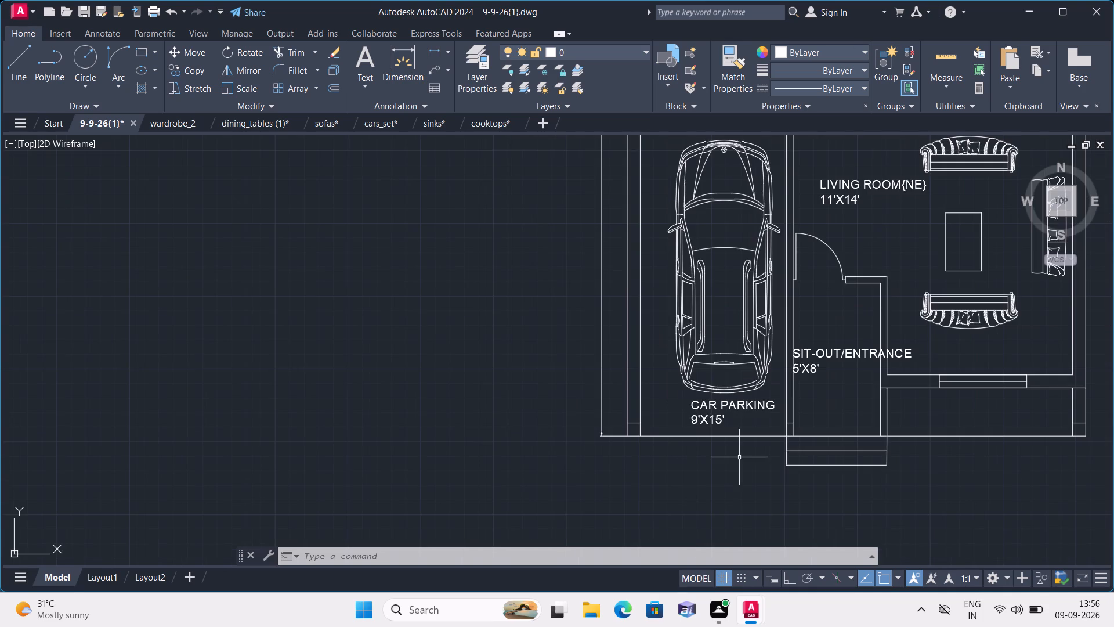
middle_drag(738, 457, 701, 496)
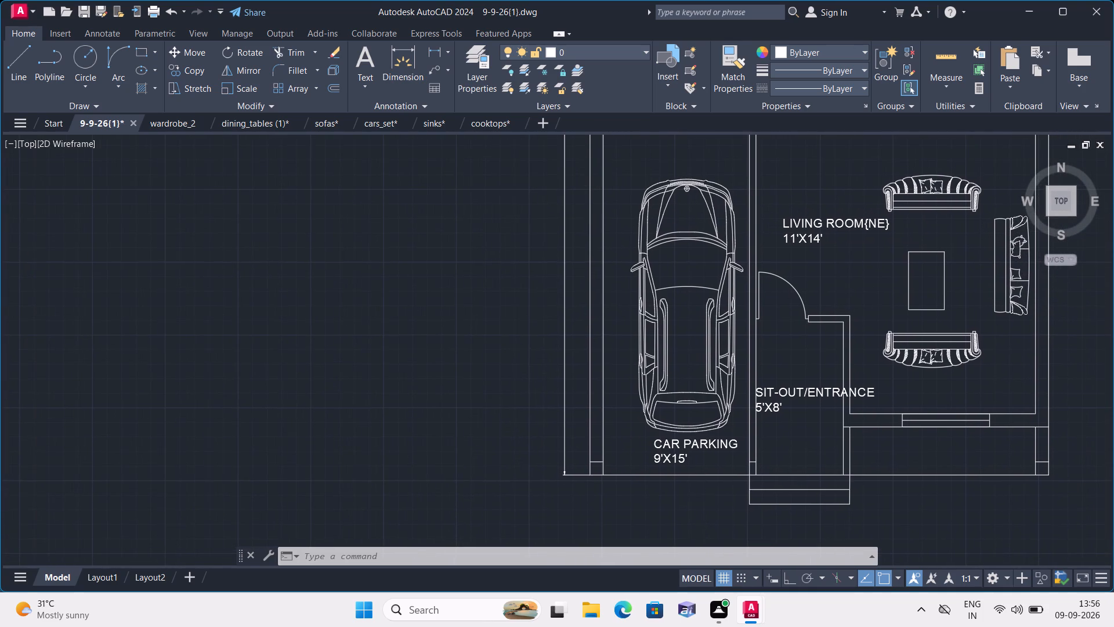
scroll(815, 420, down, 1)
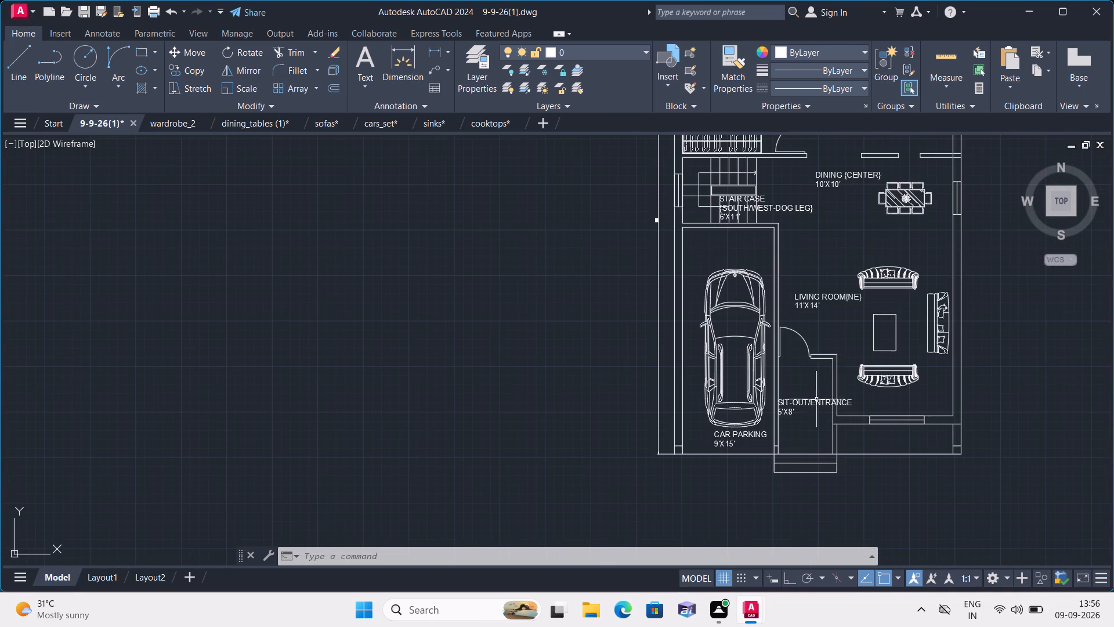
scroll(817, 333, up, 1)
middle_drag(817, 333, 778, 431)
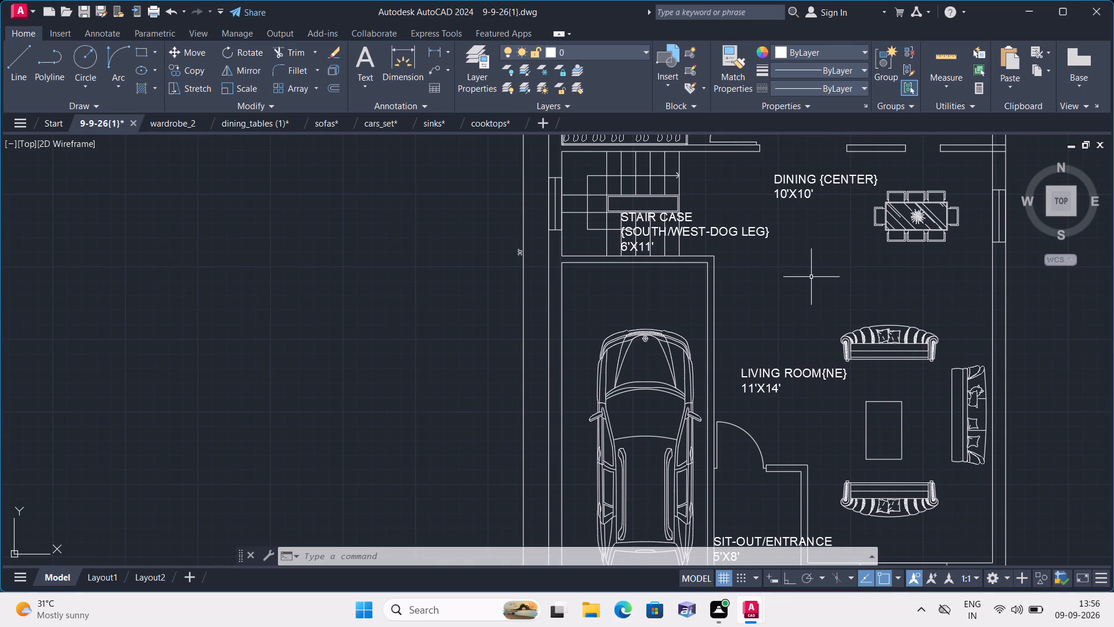
middle_drag(812, 275, 704, 392)
scroll(812, 275, down, 1)
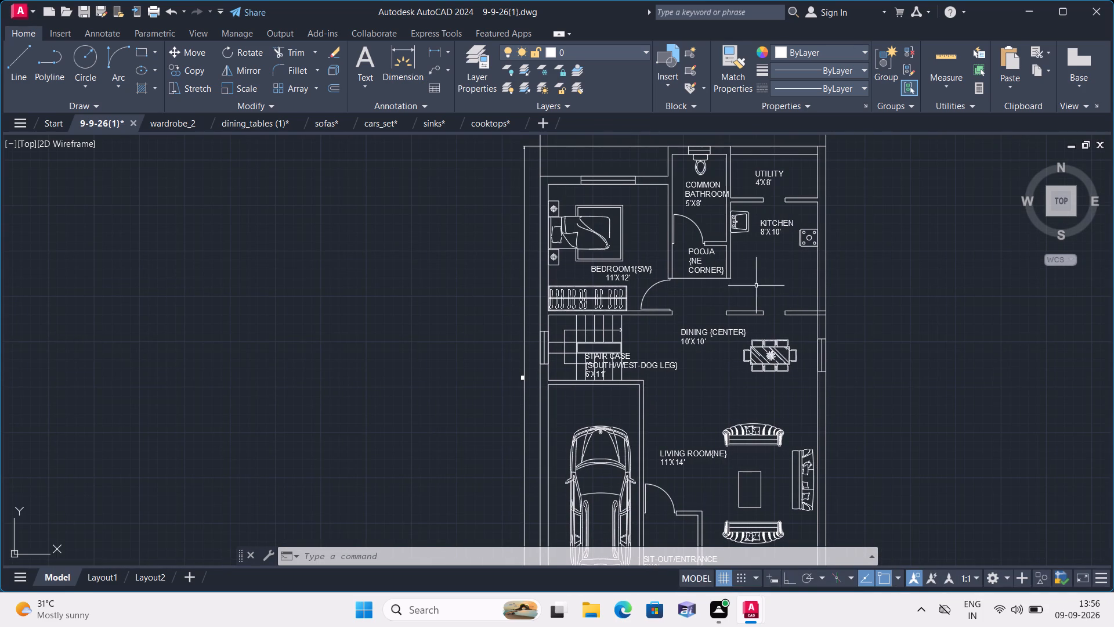
scroll(714, 286, up, 2)
click(693, 244)
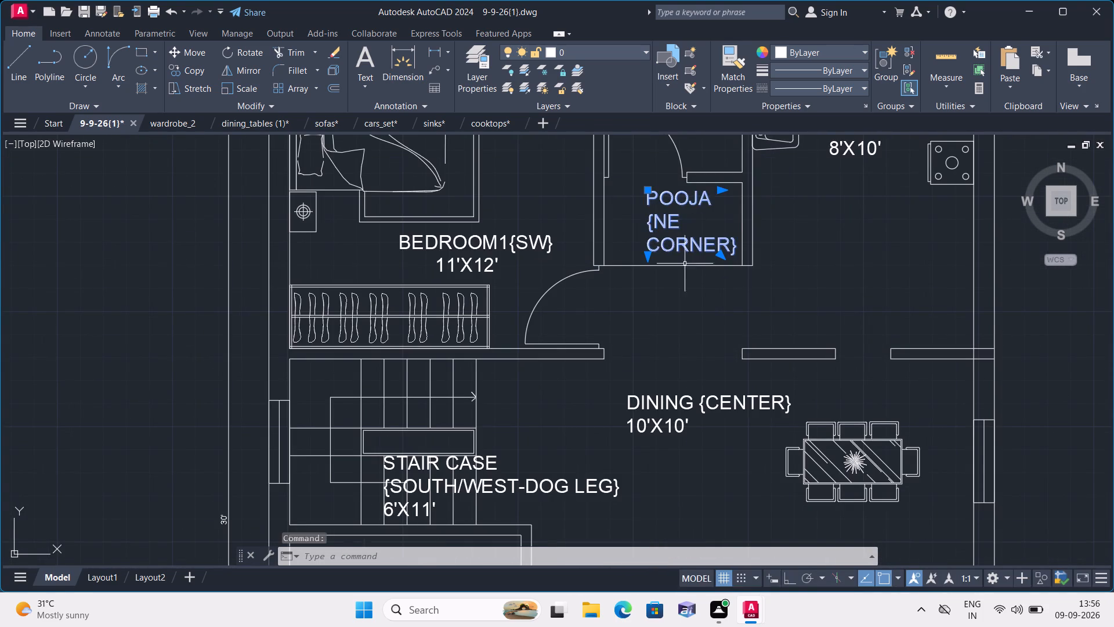
right_click(701, 304)
click(746, 253)
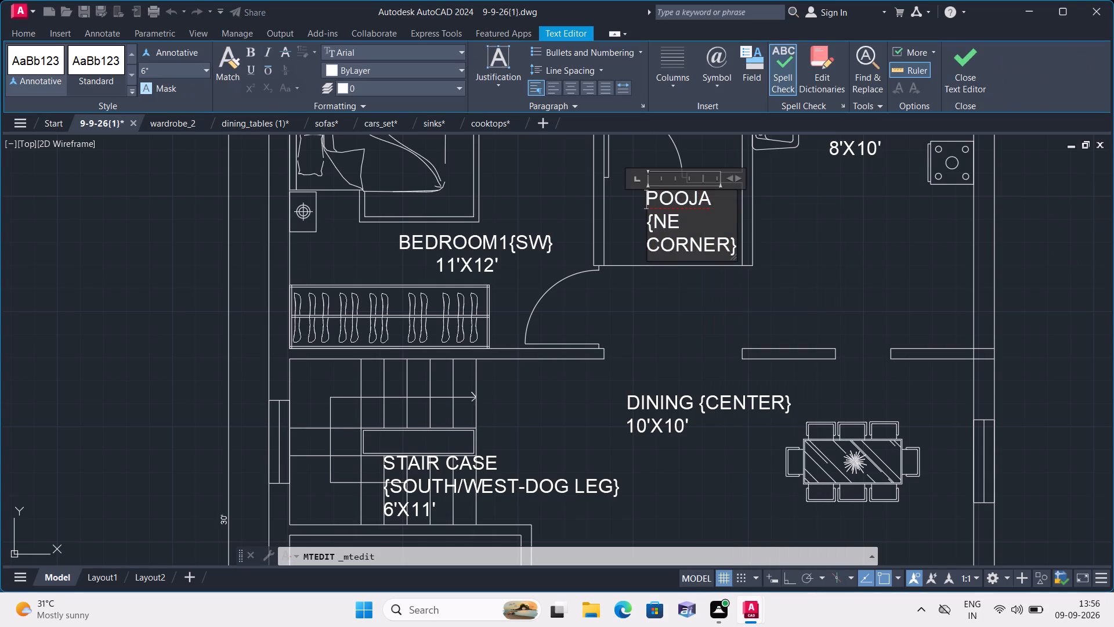
scroll(701, 246, up, 2)
scroll(701, 247, down, 1)
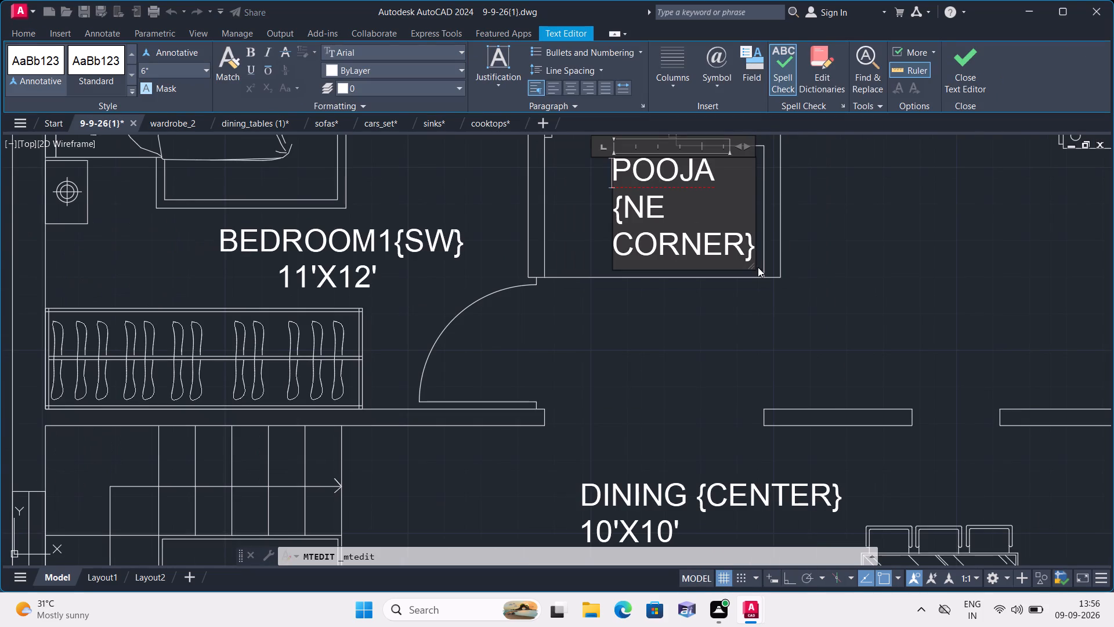
drag(751, 263, 957, 208)
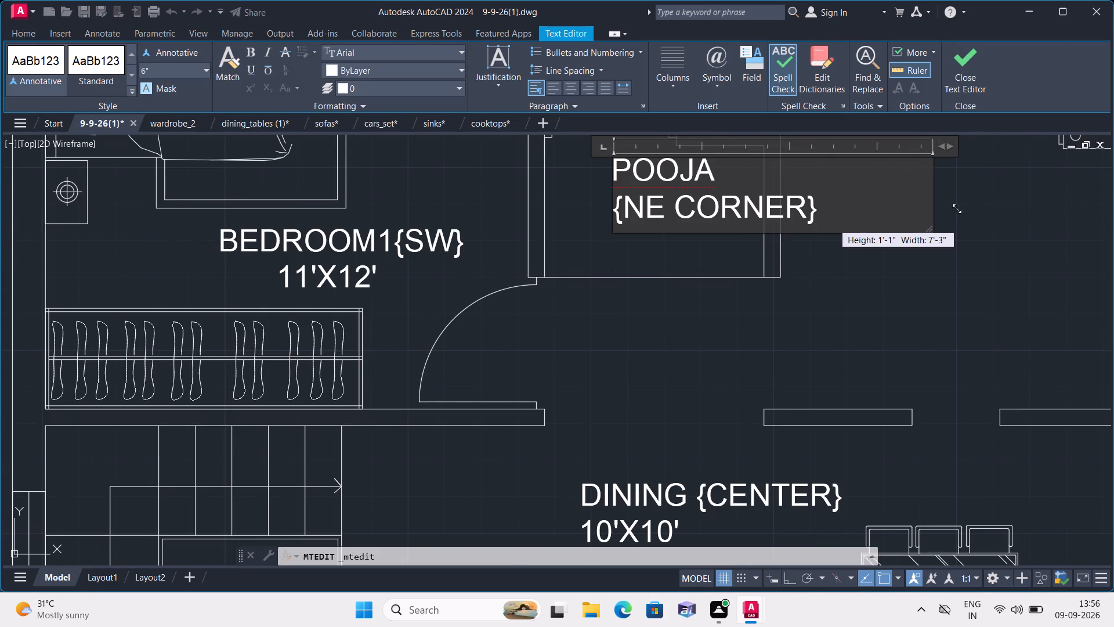
drag(957, 208, 1036, 244)
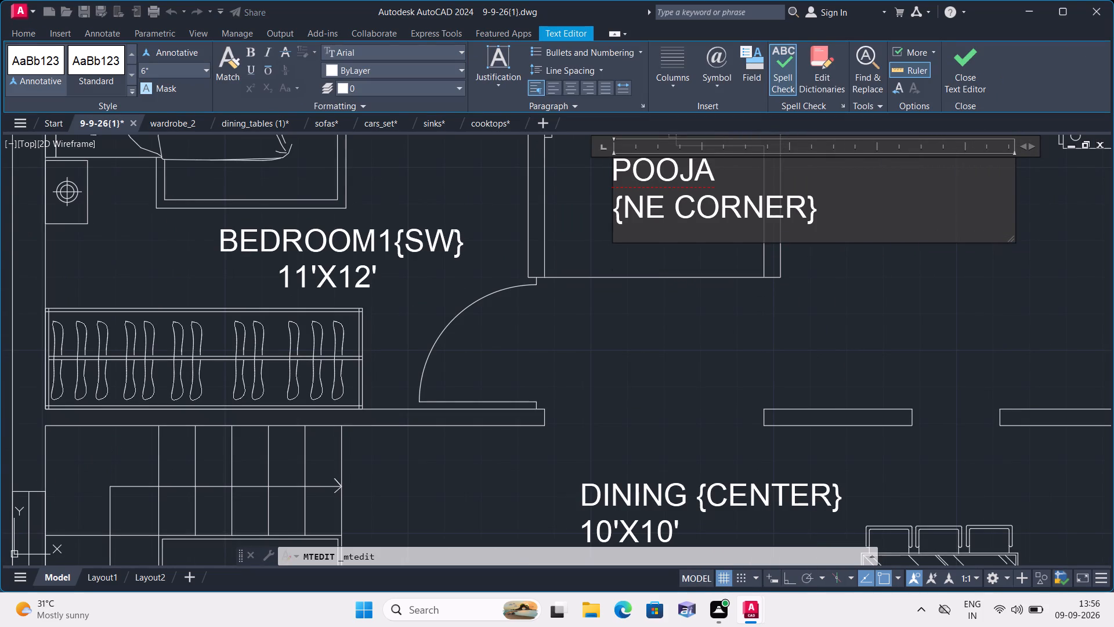
Add the size 3'x5' as a new line under {NE CORNER} in the POOJA label.
click(830, 207)
key(Return)
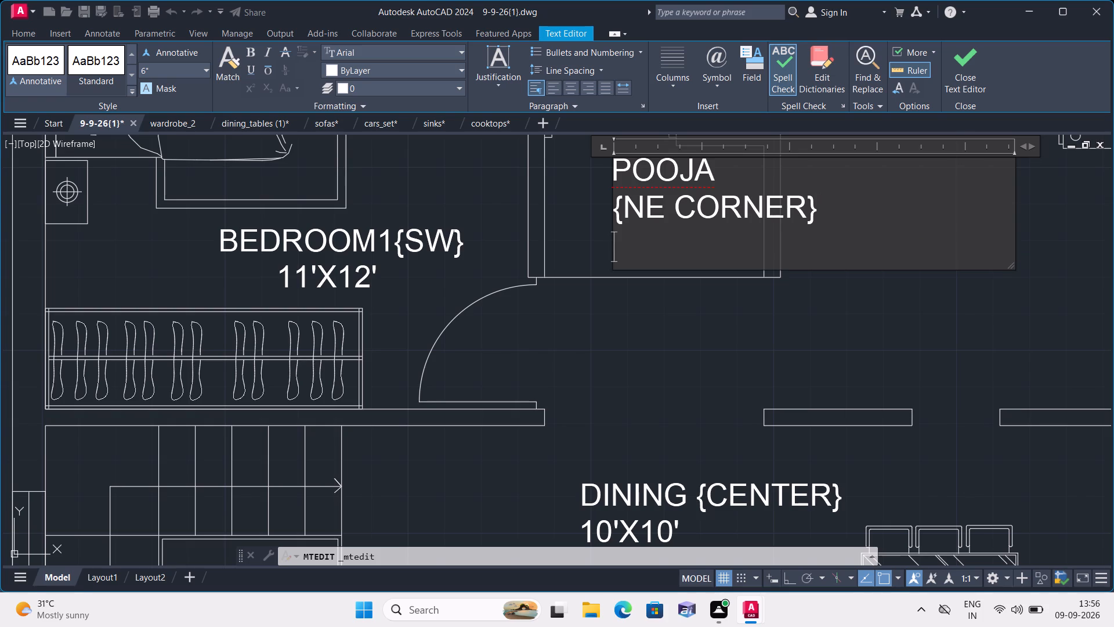
text(3')
key(x)
text(5')
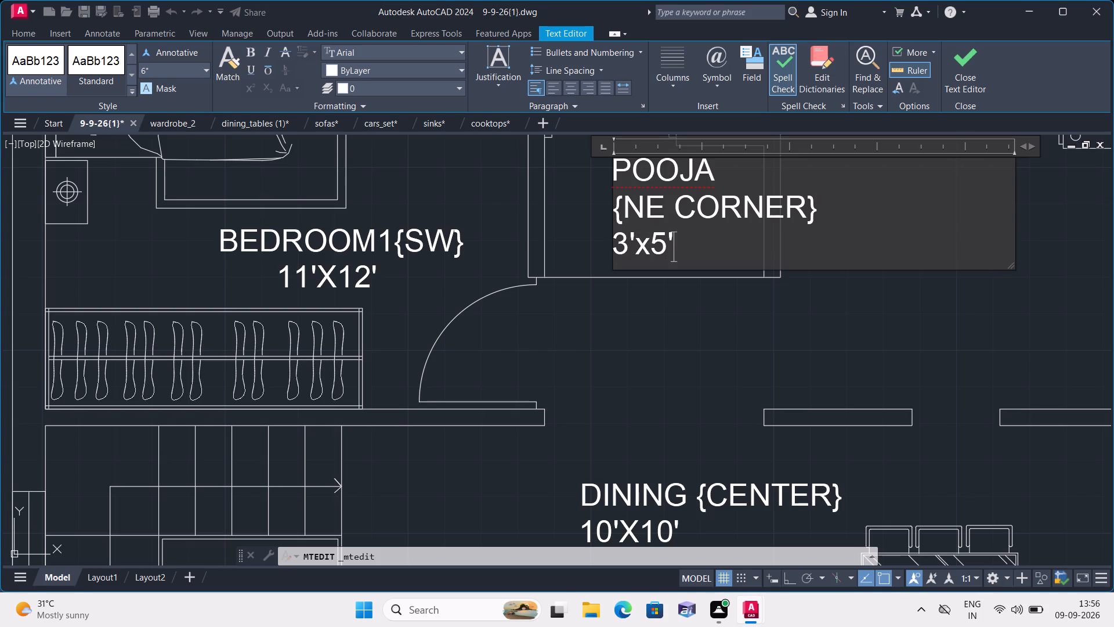
click(857, 319)
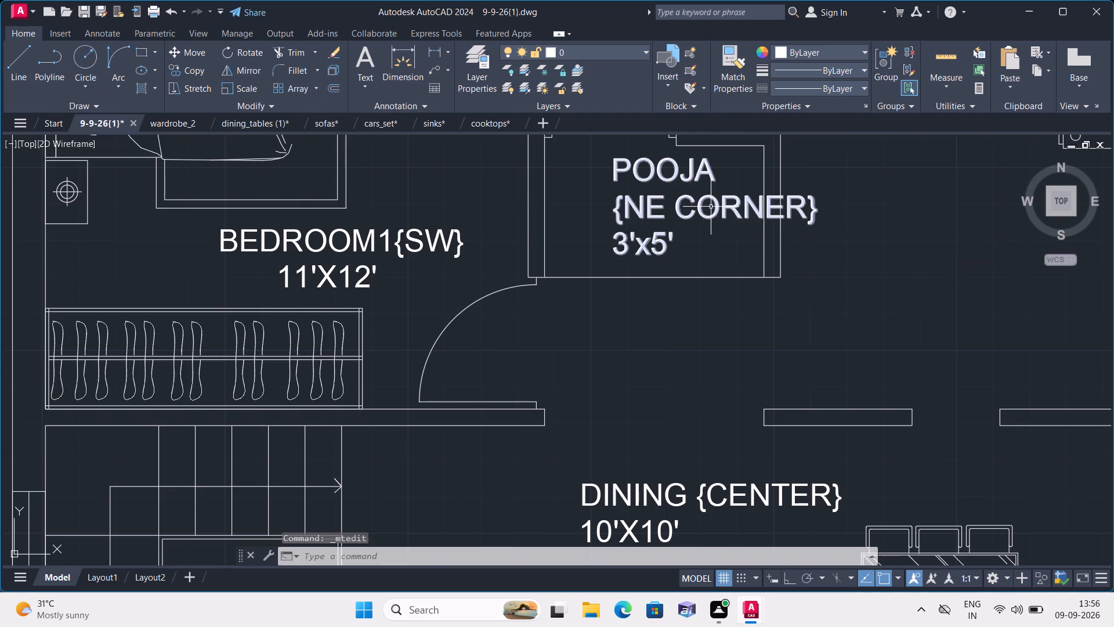
Shift the POOJA {NE CORNER} 3'x5' label toward the pooja room's left wall so it fits inside the room.
click(685, 207)
click(661, 206)
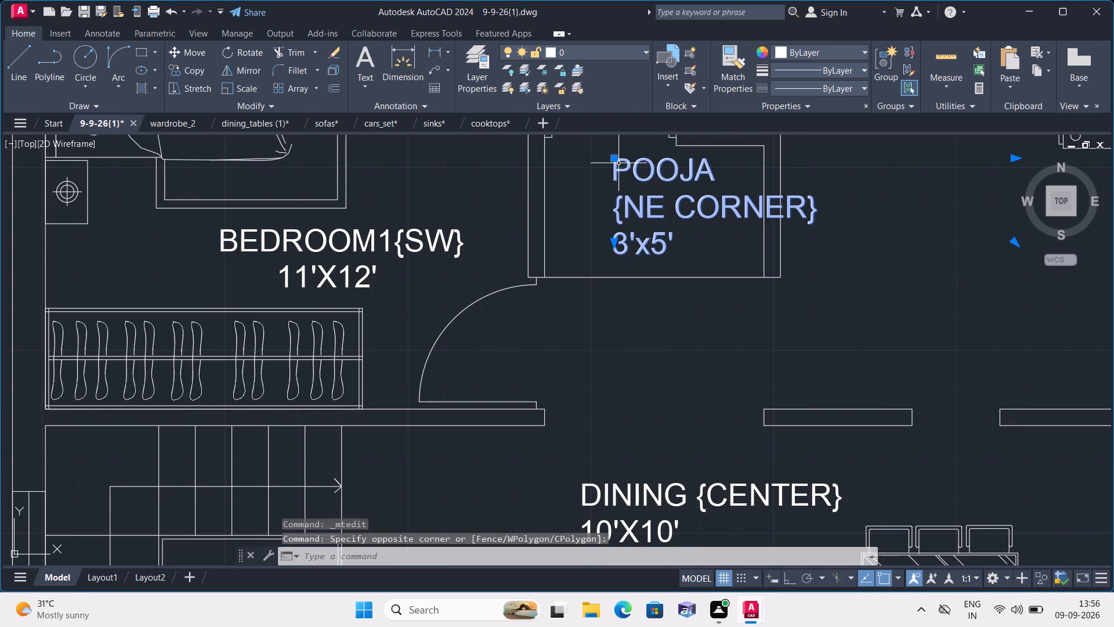
click(616, 161)
click(583, 162)
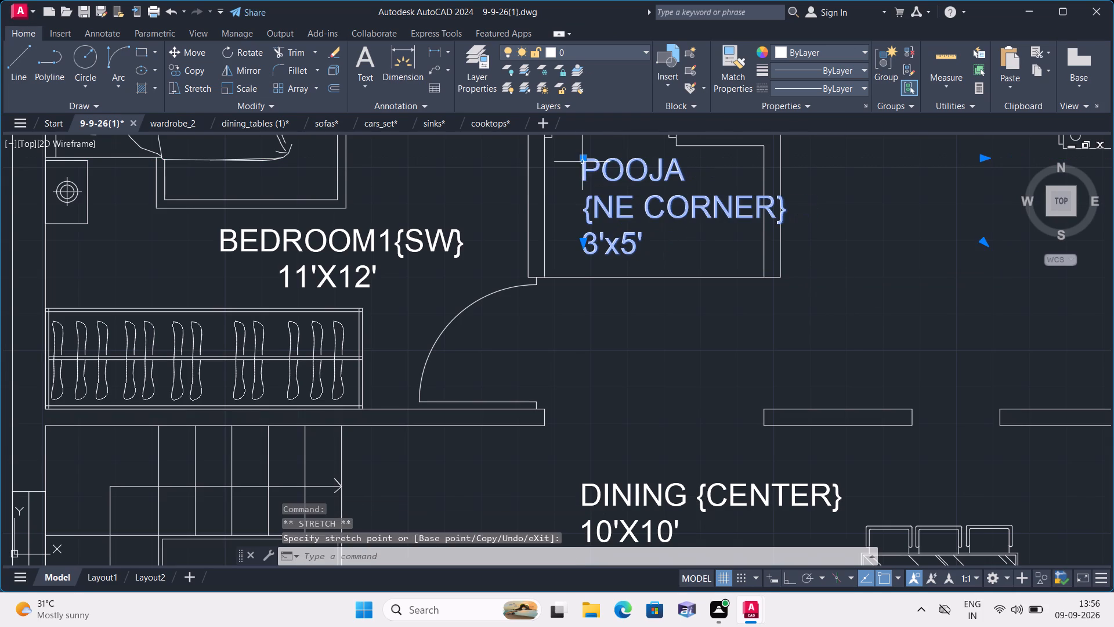
click(582, 160)
click(563, 163)
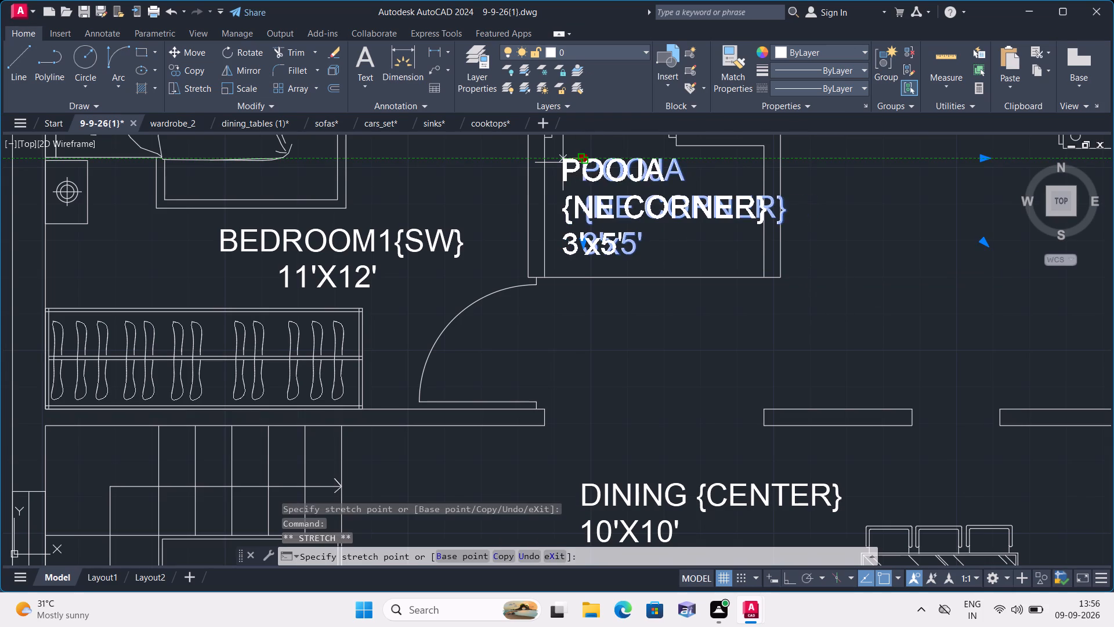
key(Escape)
Move the entire labelled floor plan, with its dimensions, up beside the left side of the other floor plan.
scroll(585, 188, down, 3)
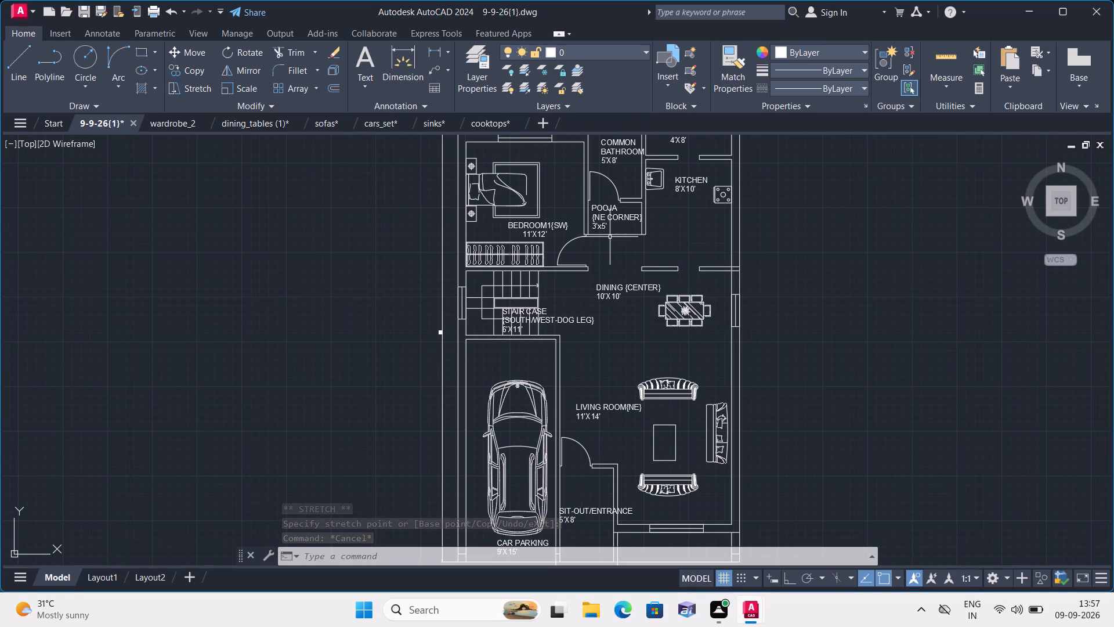
scroll(610, 237, down, 1)
scroll(490, 300, up, 3)
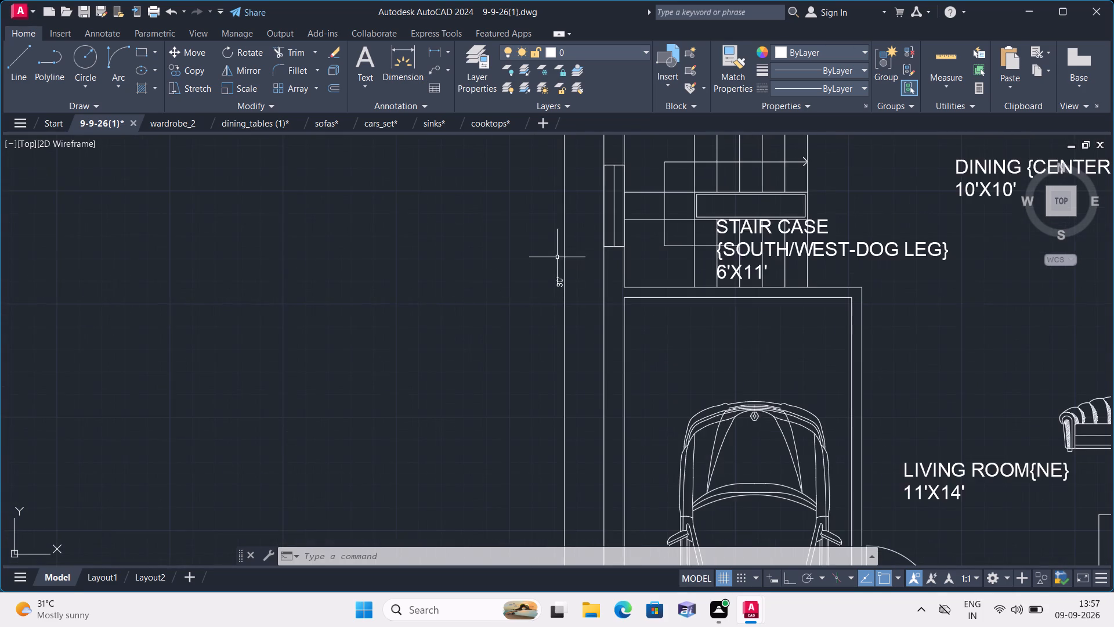
scroll(557, 256, down, 3)
middle_drag(533, 249, 421, 384)
scroll(551, 249, up, 3)
scroll(568, 240, down, 2)
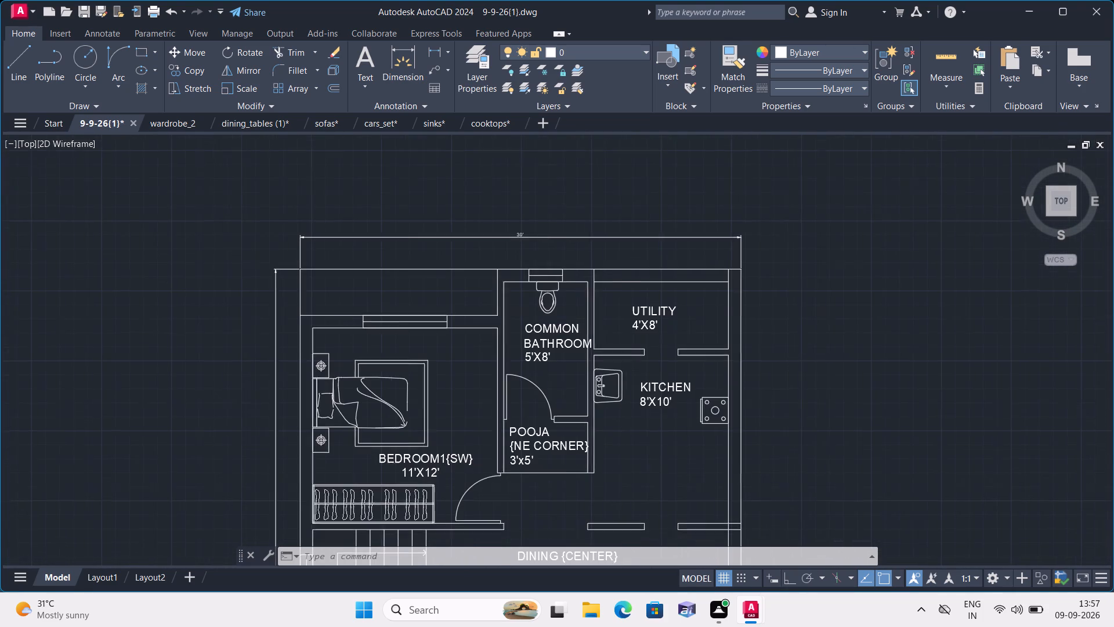
scroll(568, 240, down, 2)
middle_drag(789, 349, 780, 344)
click(450, 208)
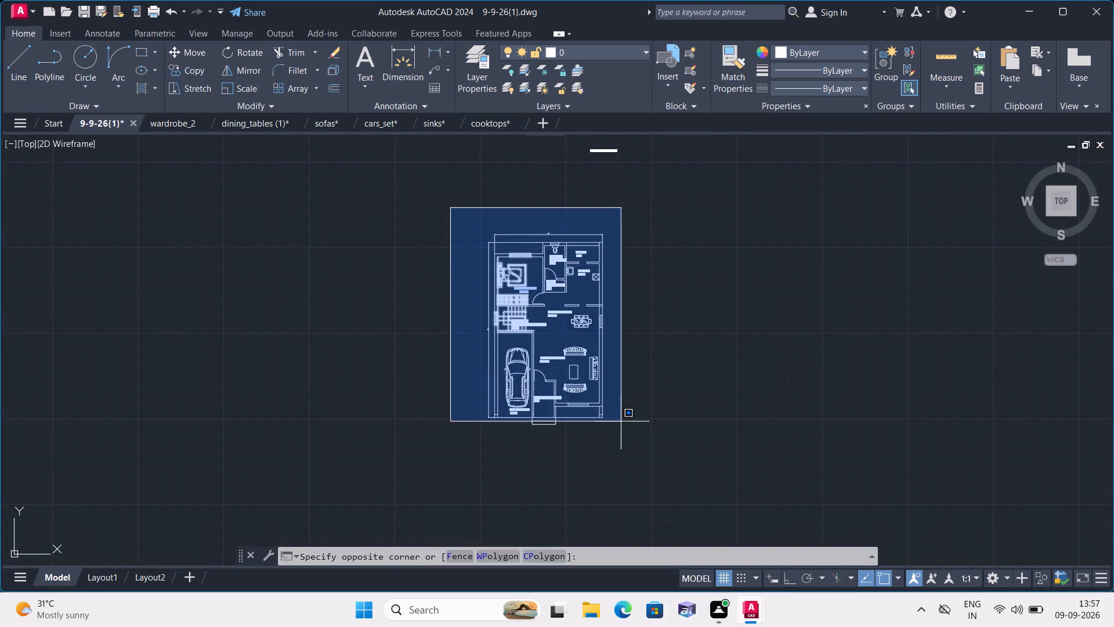
click(674, 459)
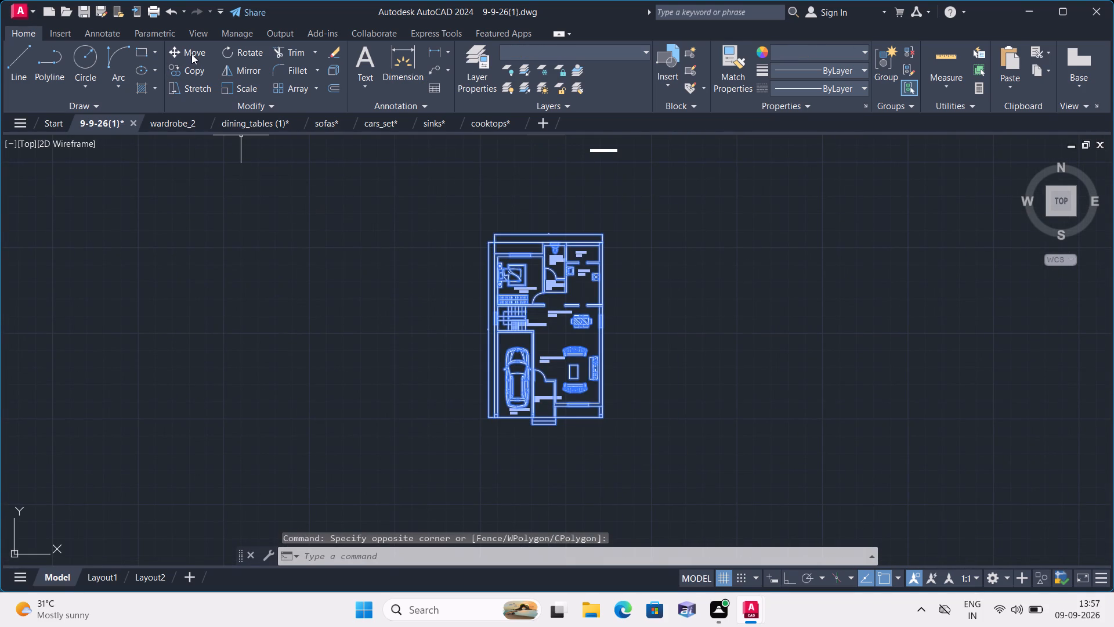
click(189, 48)
click(485, 243)
scroll(384, 188, down, 1)
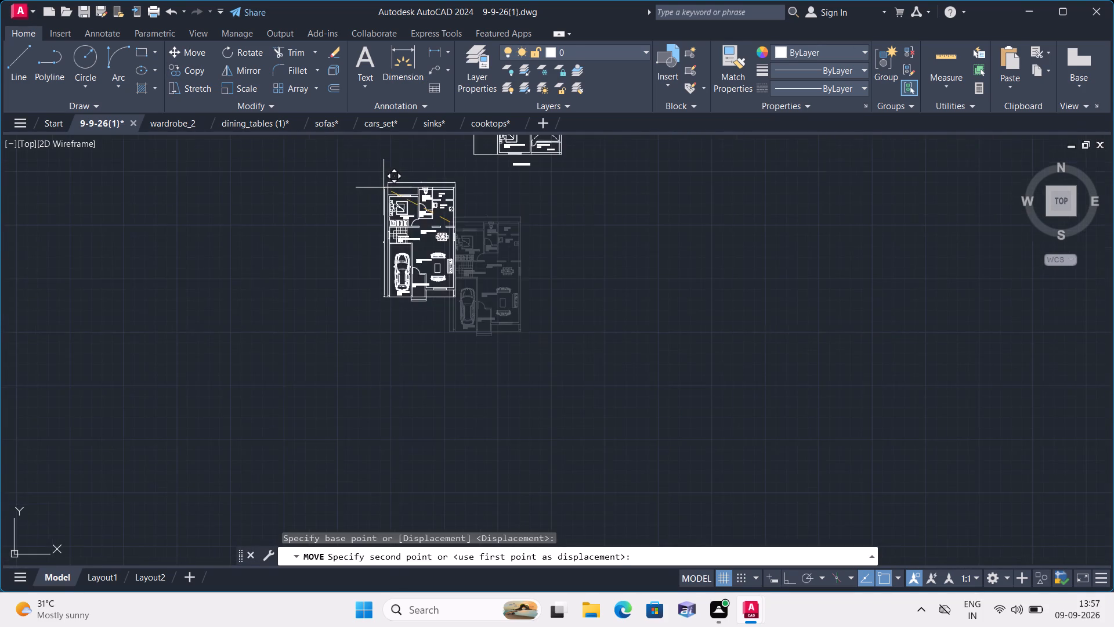
middle_drag(384, 188, 455, 313)
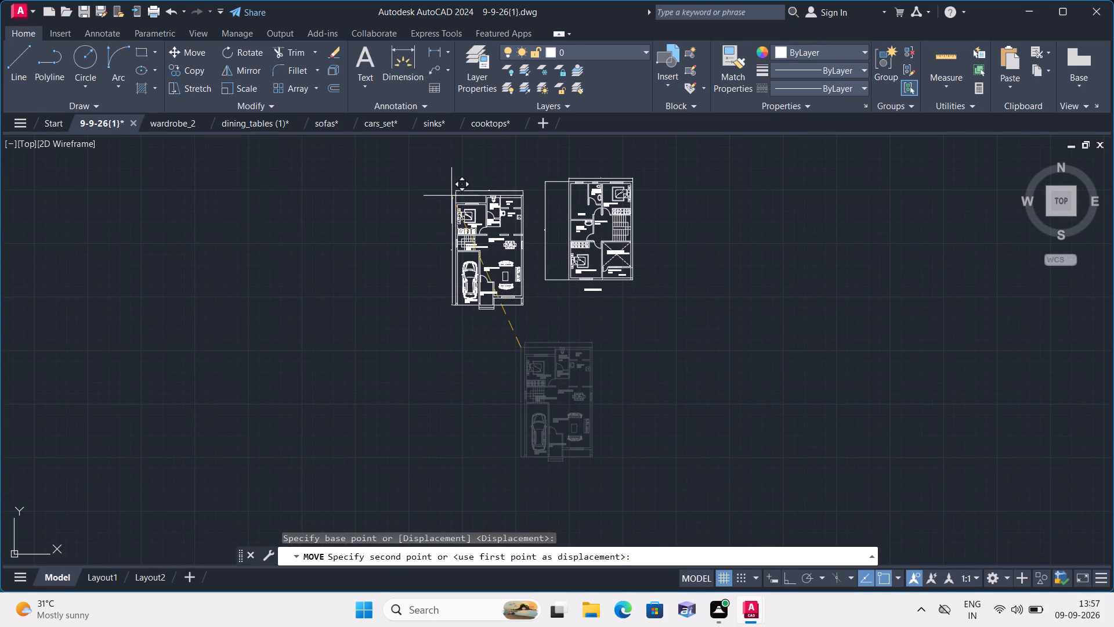
click(451, 190)
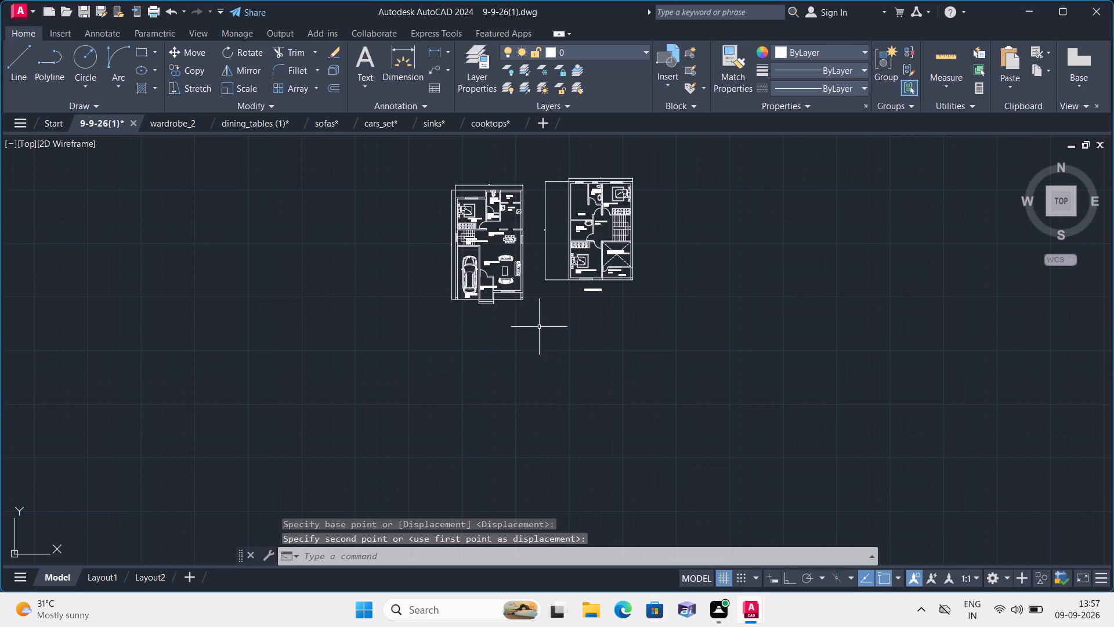
Save the drawing under the new name 9-9-26(12) in the Downloads folder.
middle_drag(543, 346, 554, 395)
scroll(533, 358, up, 2)
middle_drag(597, 352, 563, 477)
scroll(563, 477, down, 1)
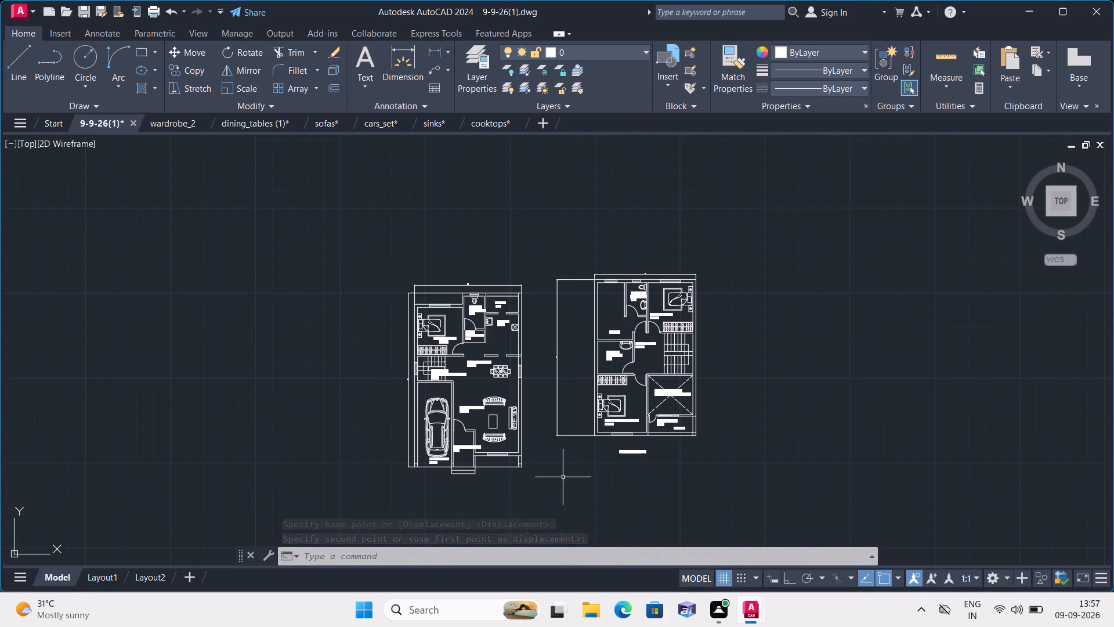
click(17, 16)
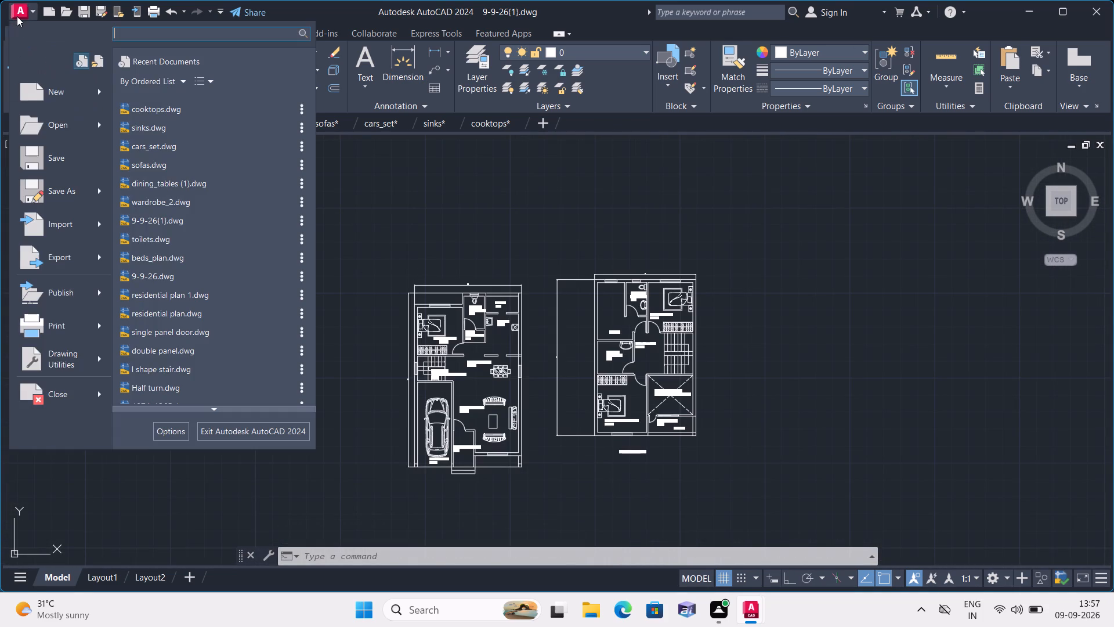
click(84, 186)
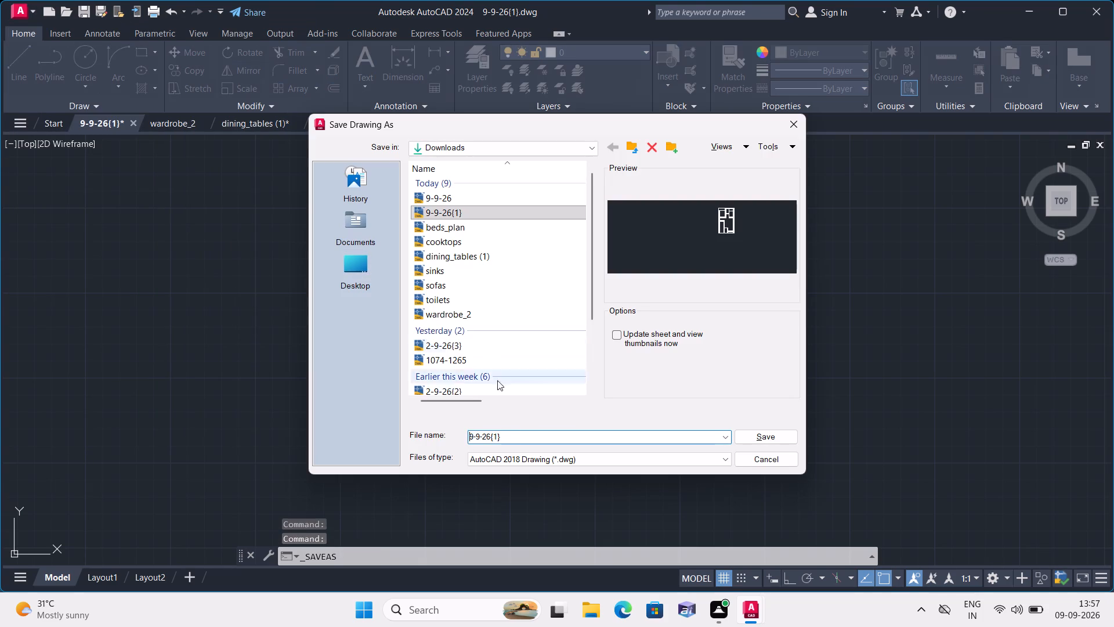
click(500, 437)
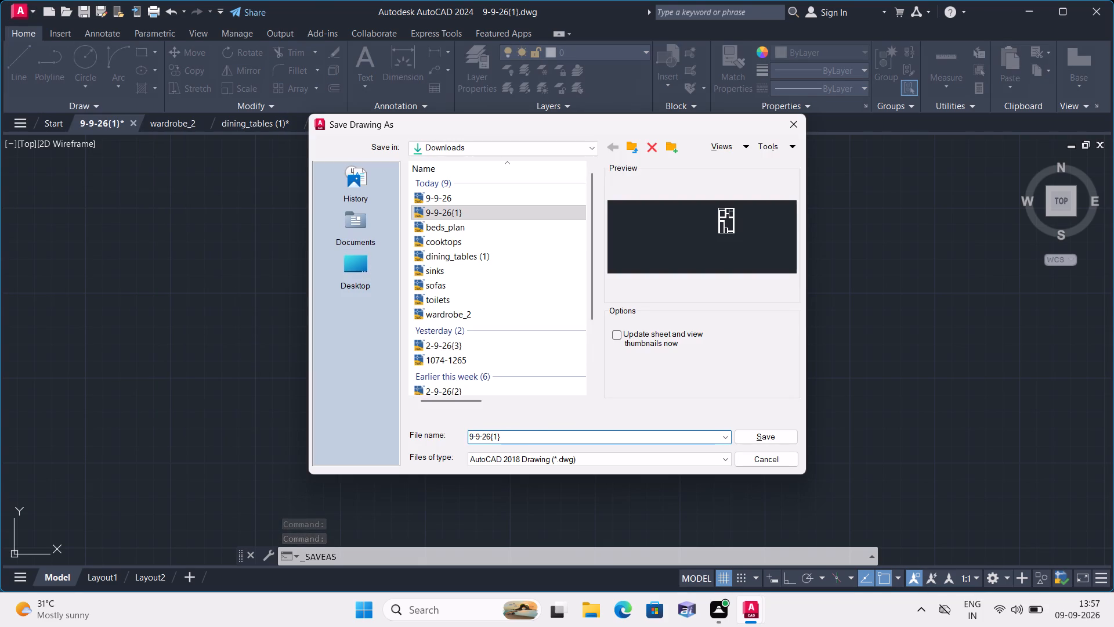
click(496, 437)
key(2)
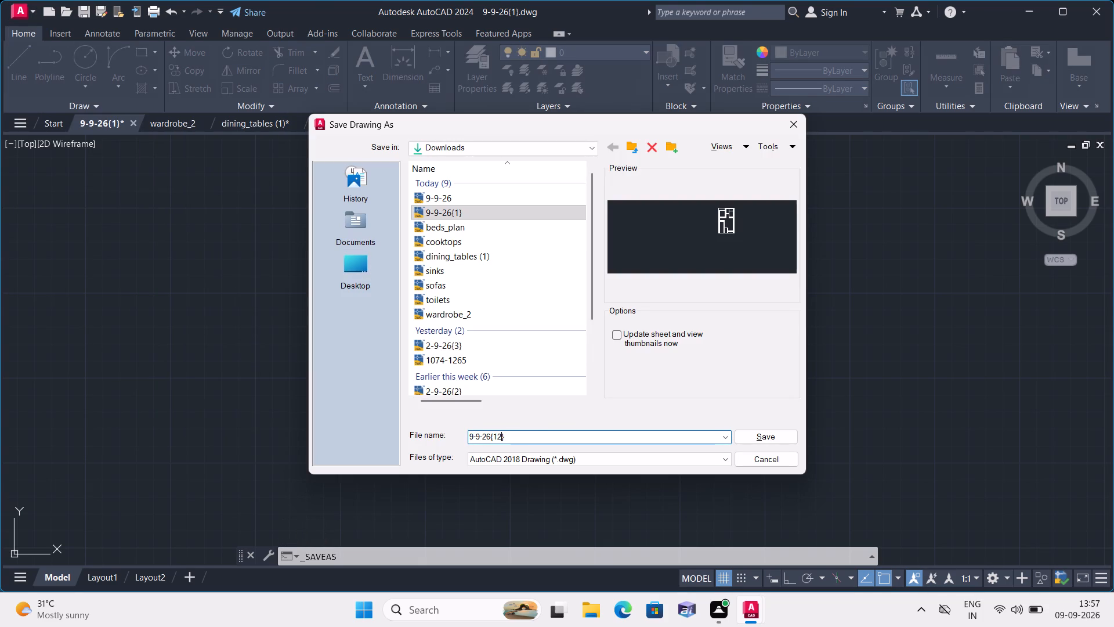
click(750, 437)
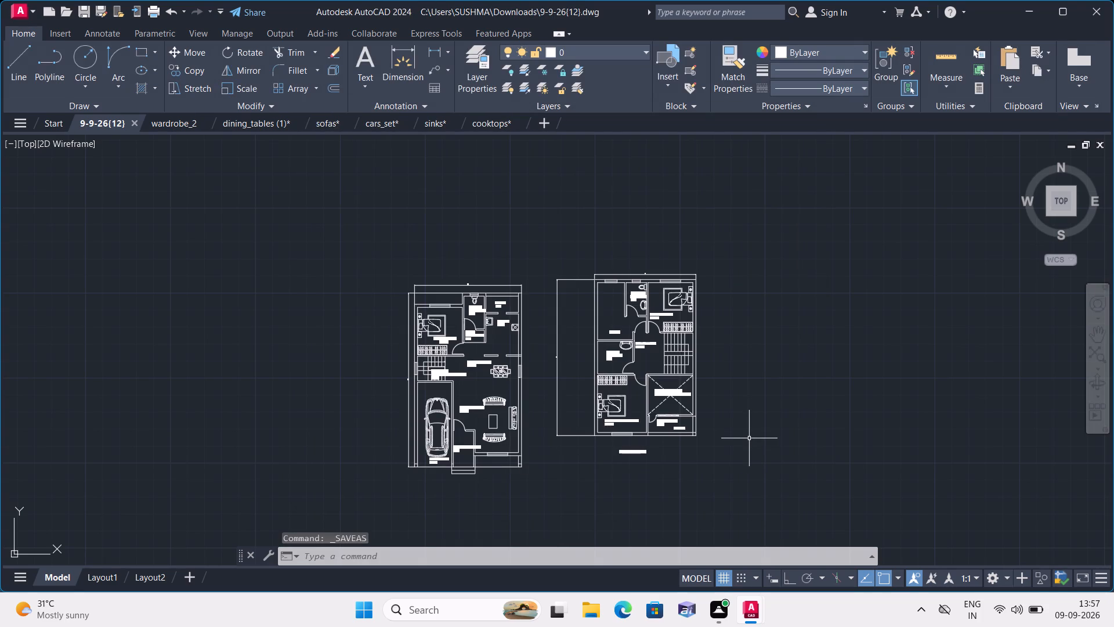
Set up a plot of the model with the DWG To PDF.pc3 plotter, centred on the paper.
key(ctrl+p)
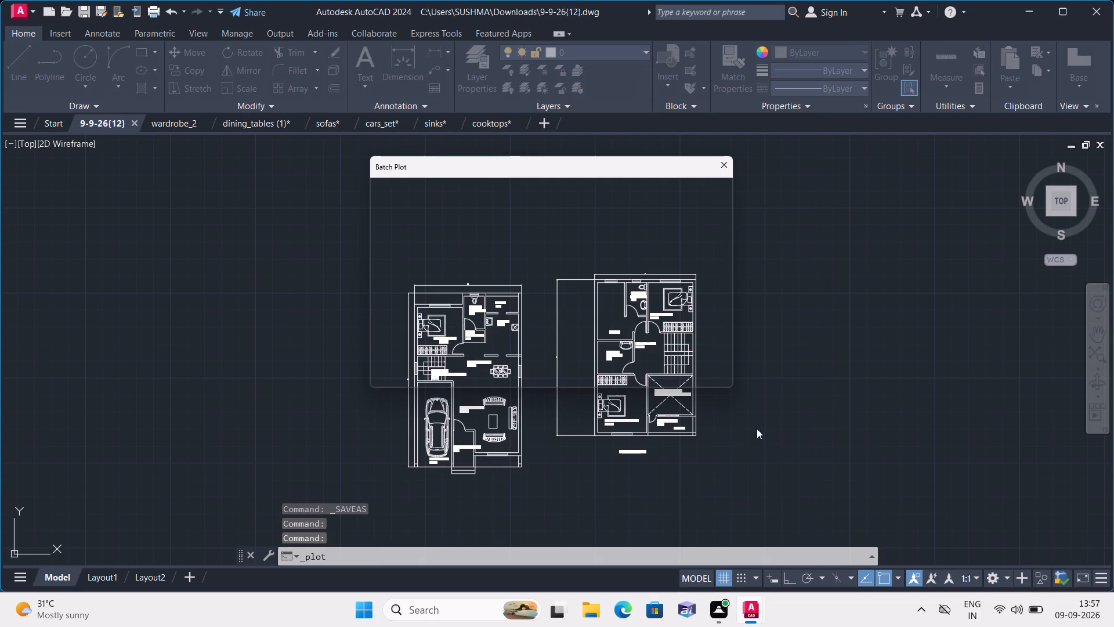
click(719, 167)
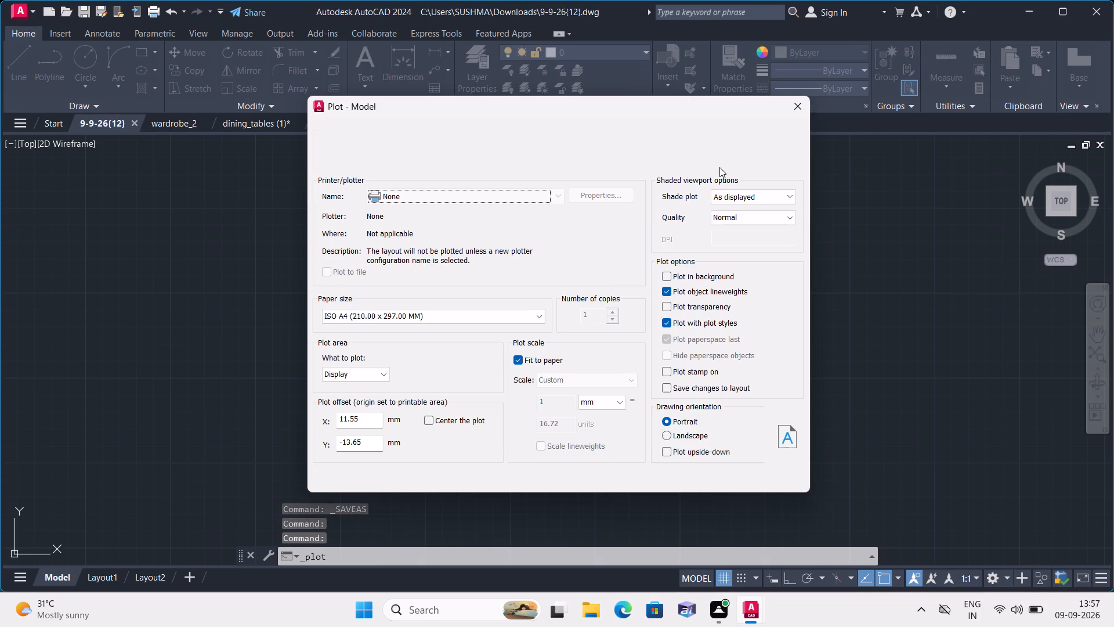
click(469, 196)
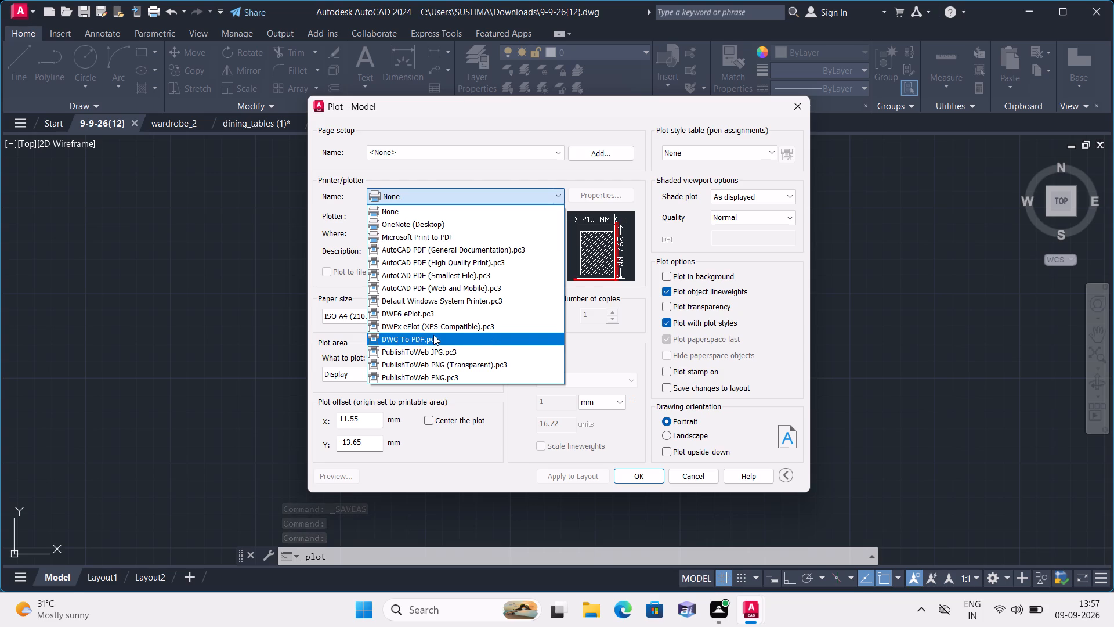
click(433, 335)
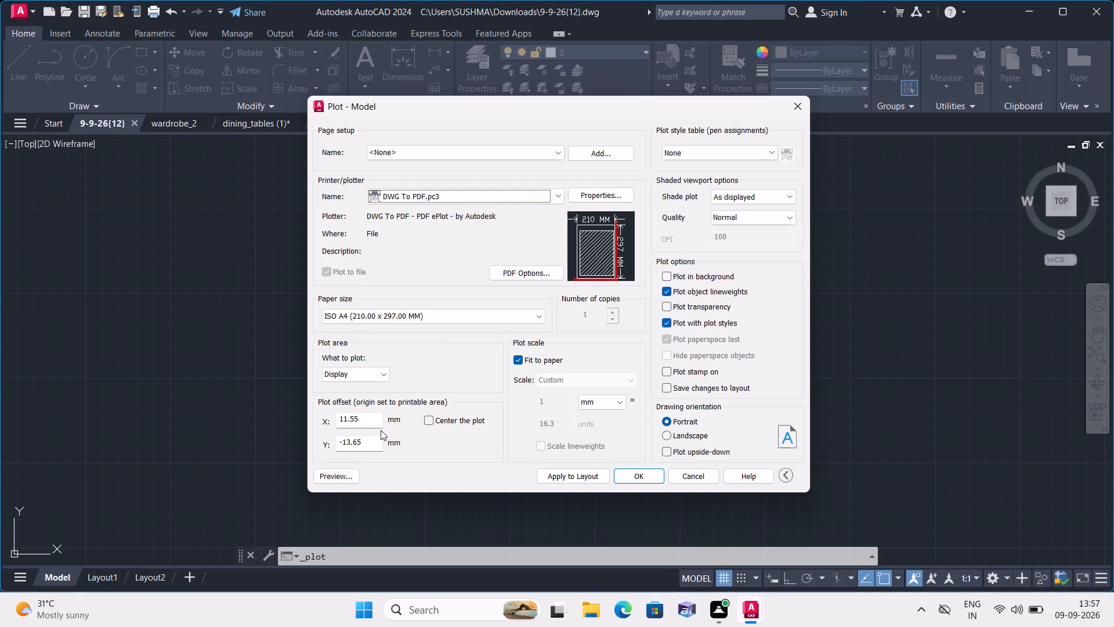
click(426, 421)
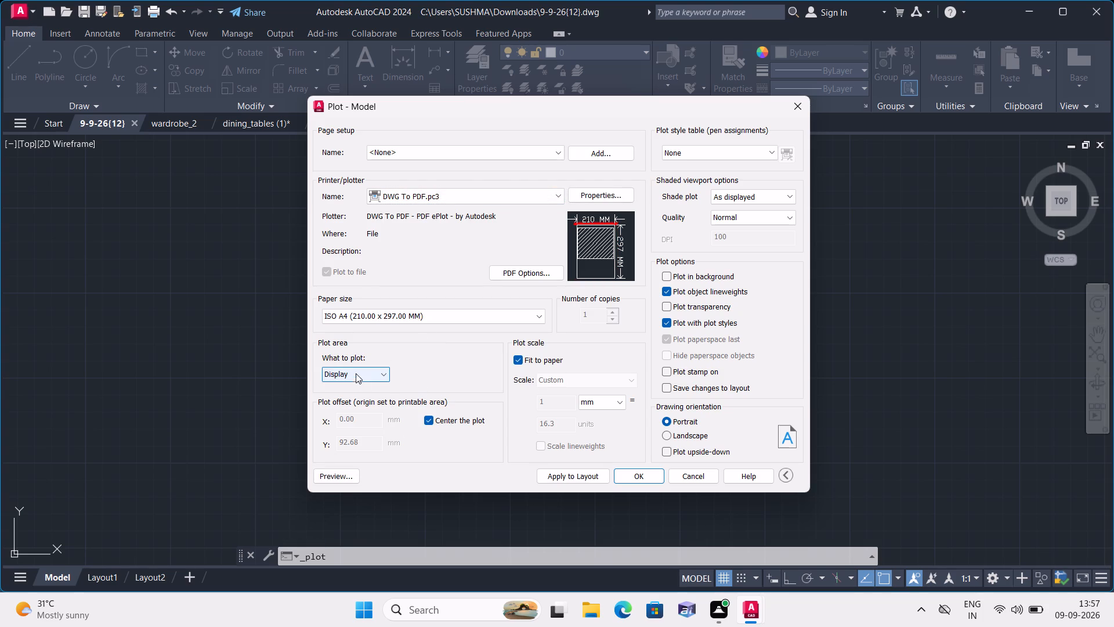
Set the plot area to a window enclosing both floor plans and the FIRST FLOOR PLAN title.
click(359, 373)
click(357, 413)
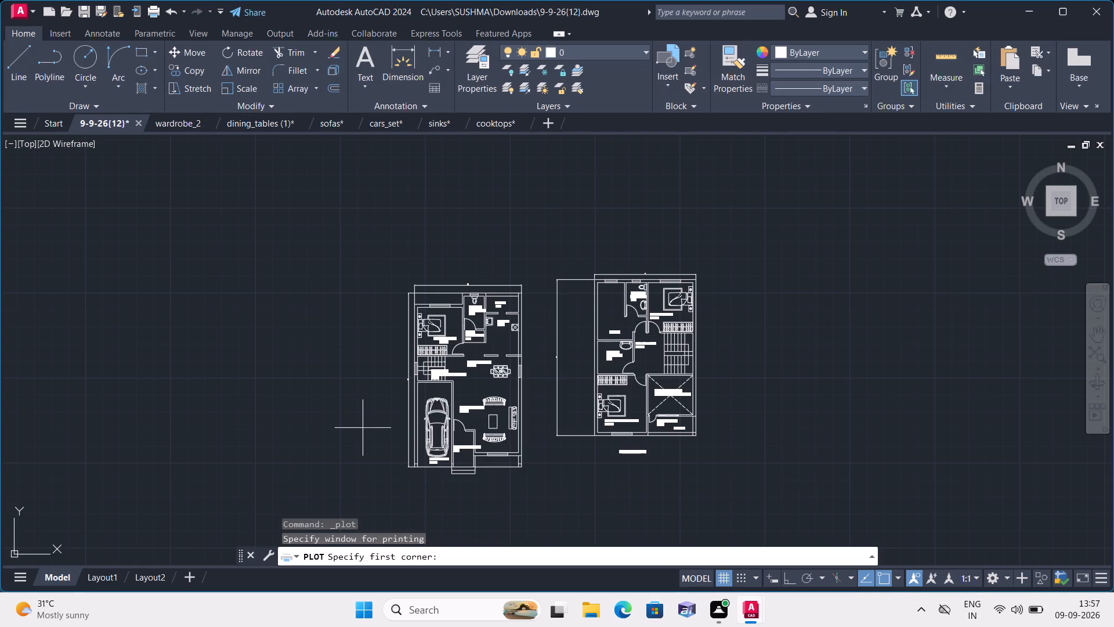
click(381, 261)
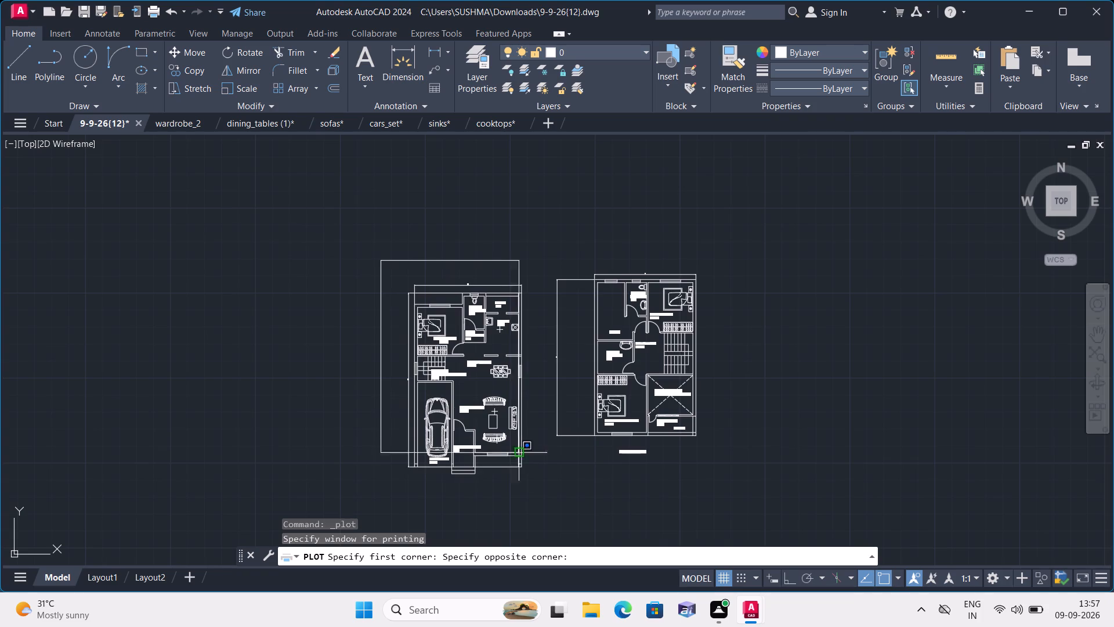
click(725, 509)
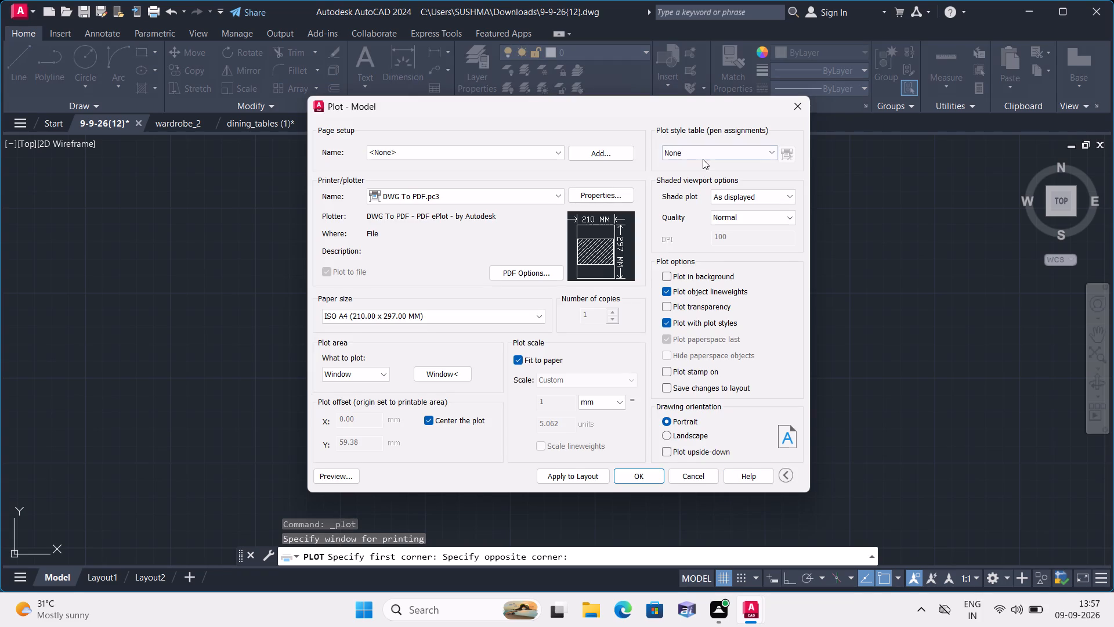
Choose the acad.ctb plot style table and assign it to all layouts.
click(703, 159)
click(700, 182)
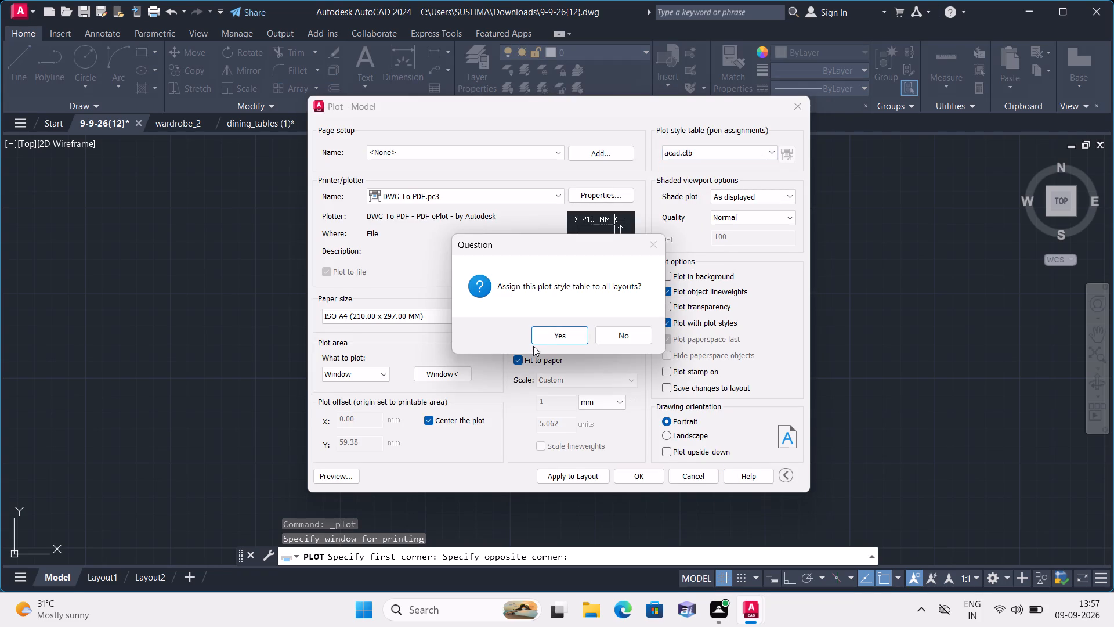
click(545, 341)
Preview the plot and examine the room labels, dimensions and page placement of both floor plans.
click(342, 473)
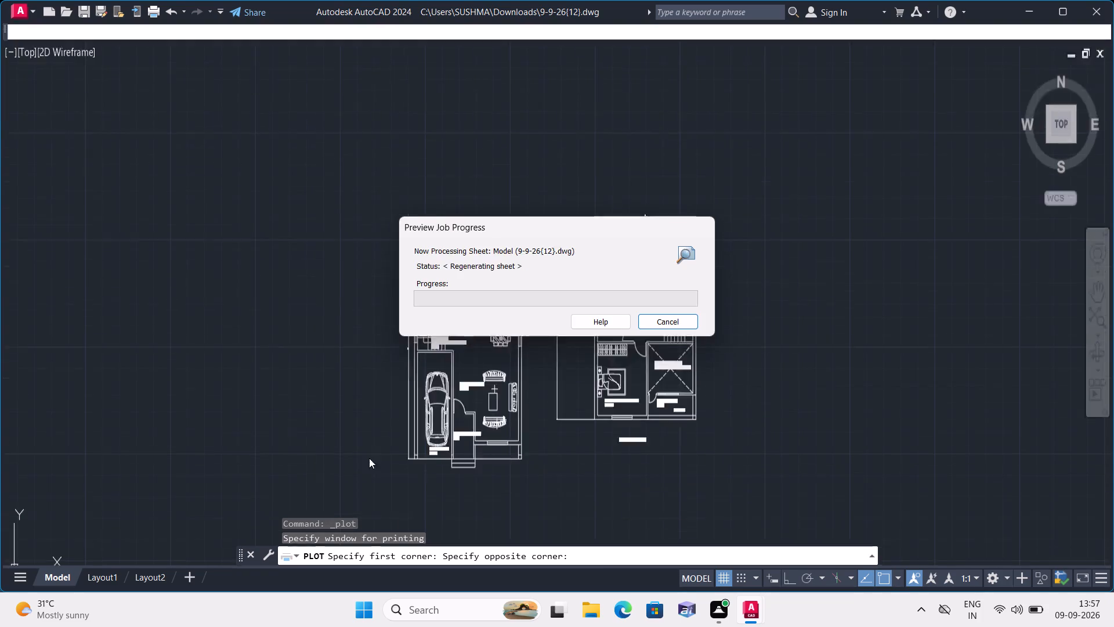
scroll(530, 408, up, 2)
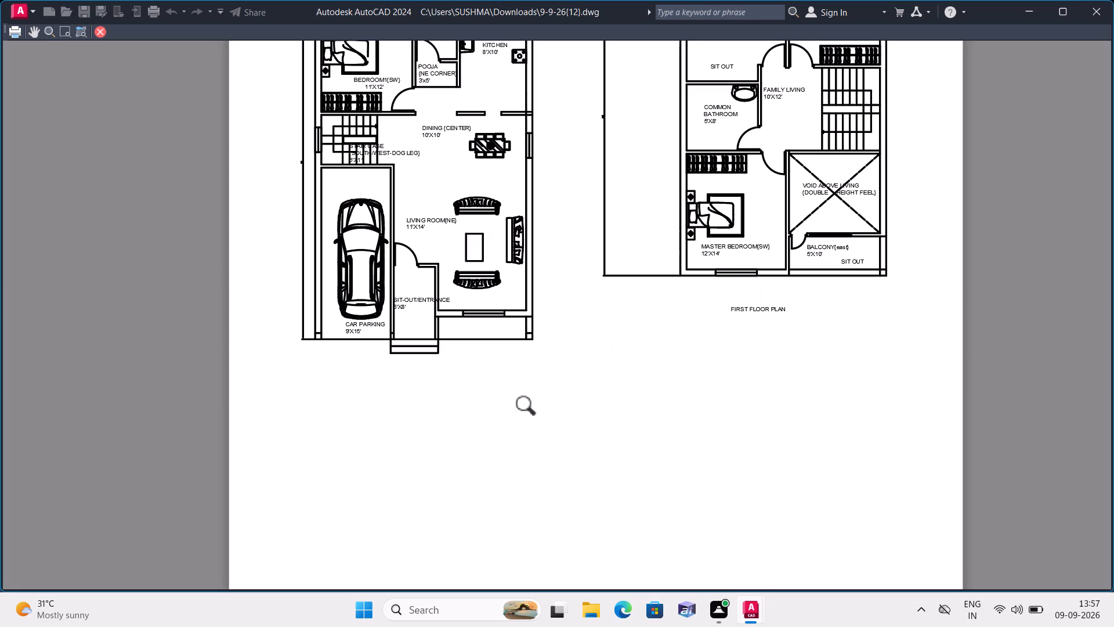
scroll(532, 408, down, 2)
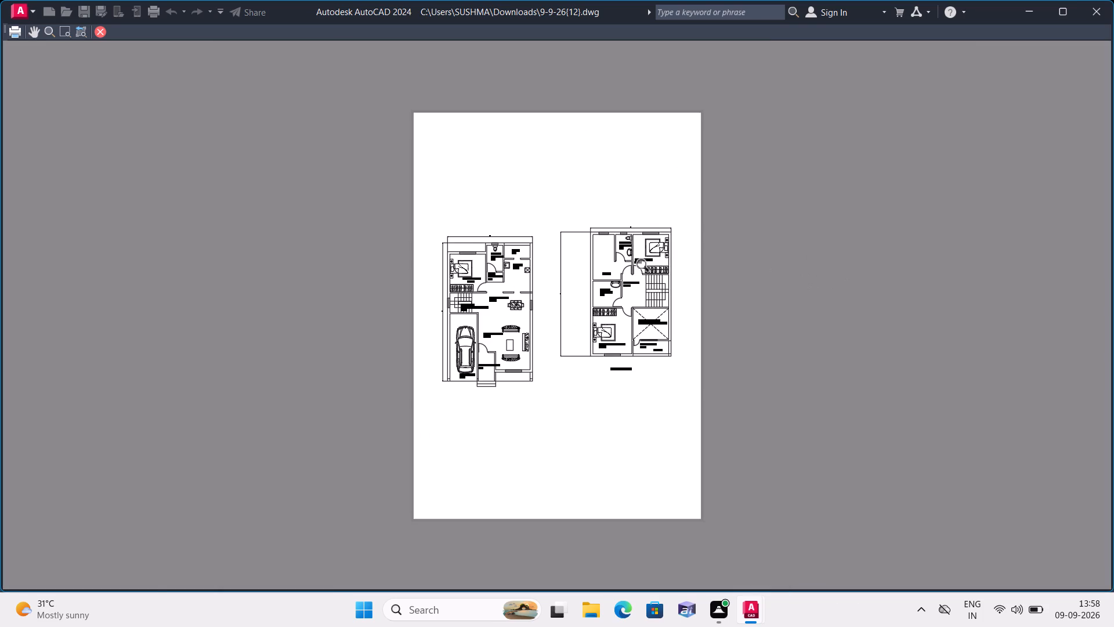
scroll(558, 266, up, 4)
scroll(558, 266, down, 1)
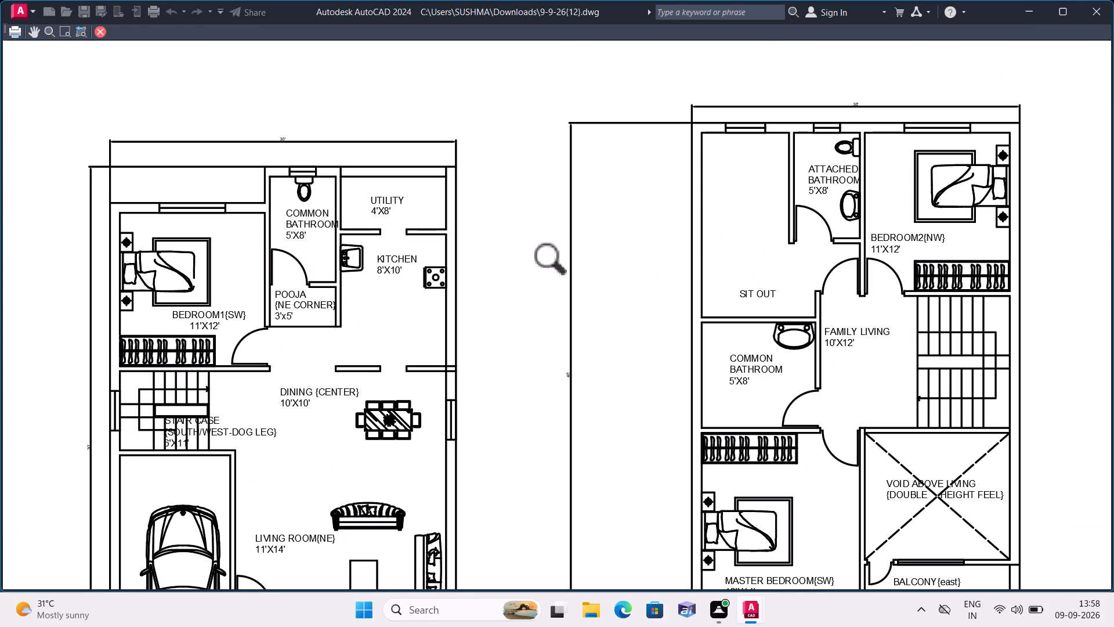
scroll(558, 266, down, 1)
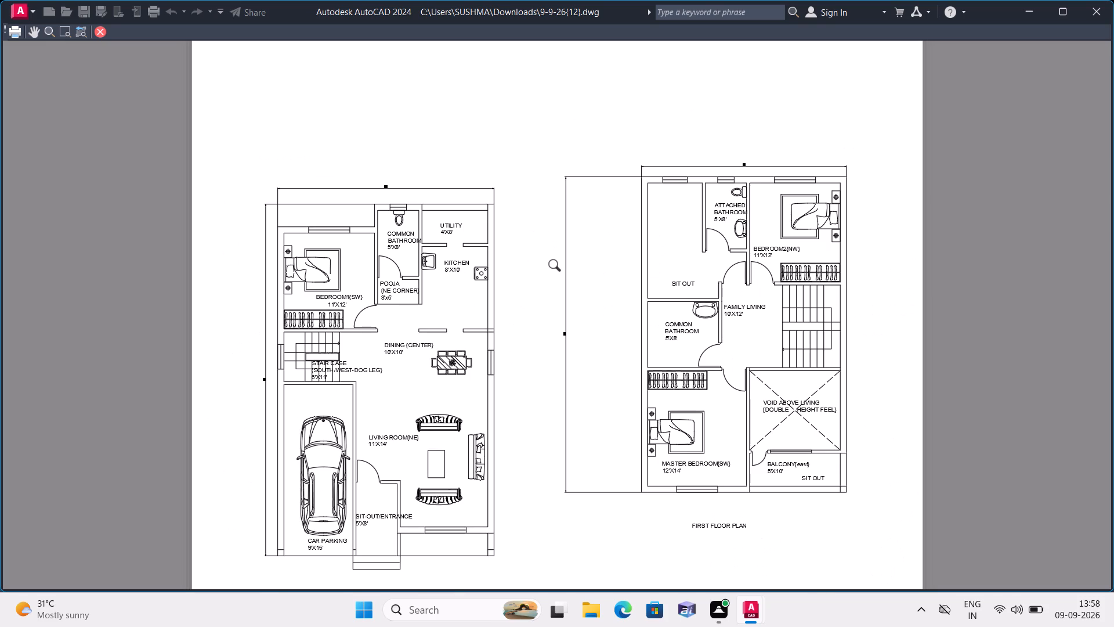
right_click(962, 258)
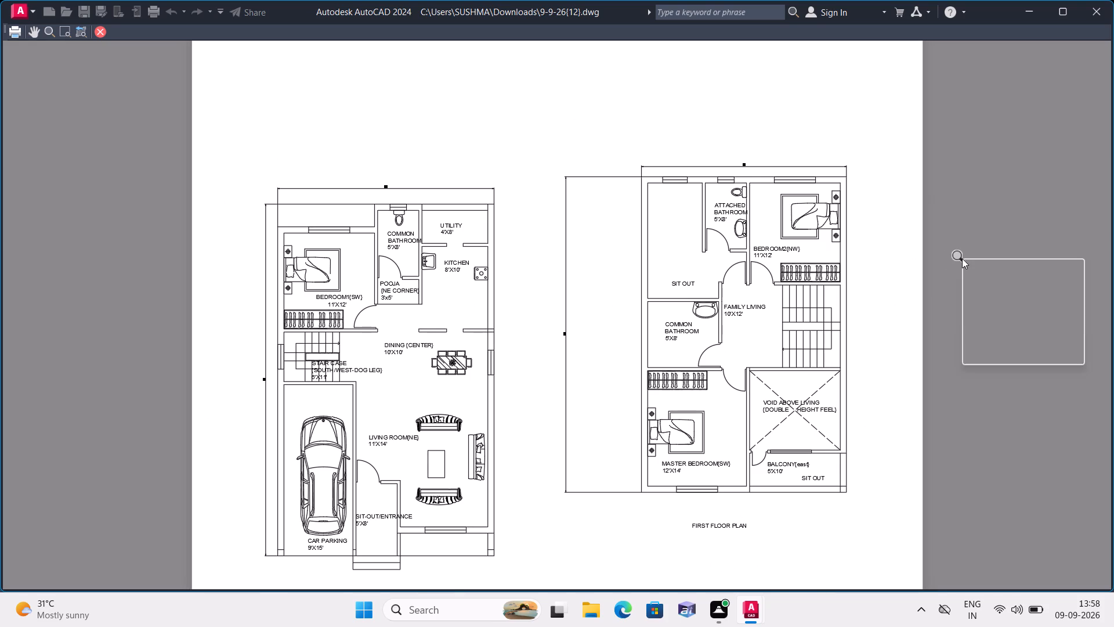
click(994, 263)
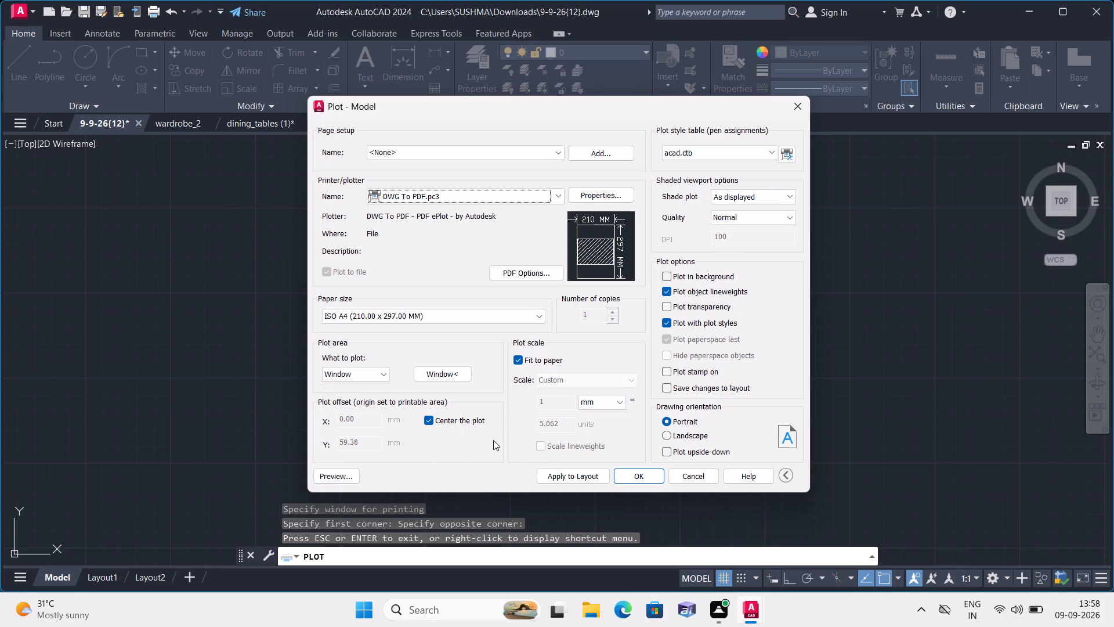
Apply the plot settings to the layout and plot to a PDF named 9-9-26(12) in the Documents folder.
click(567, 481)
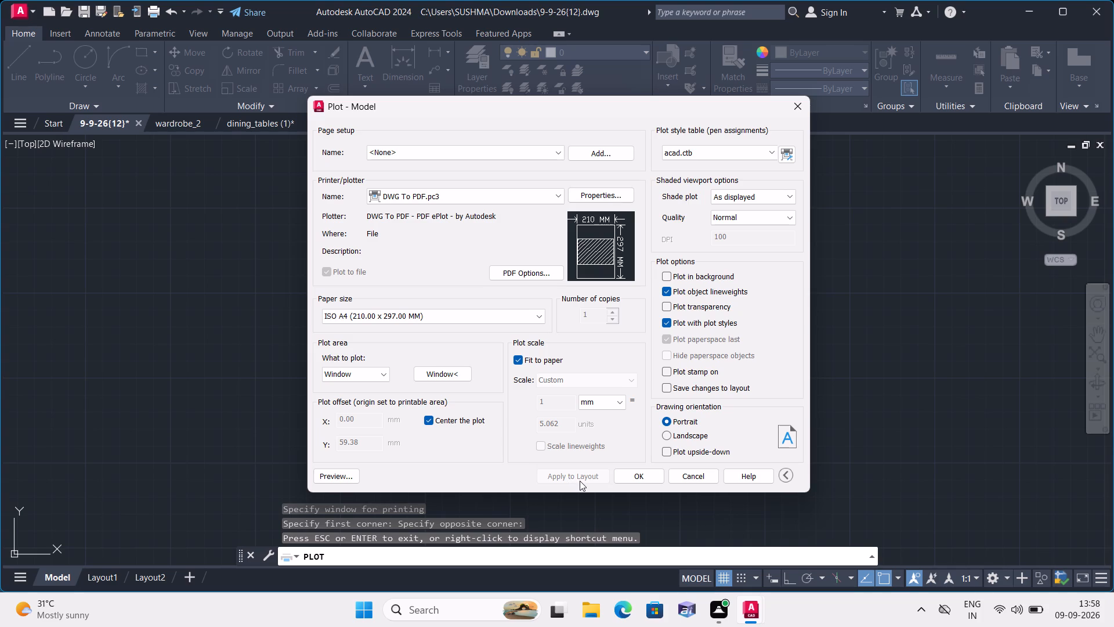
click(641, 481)
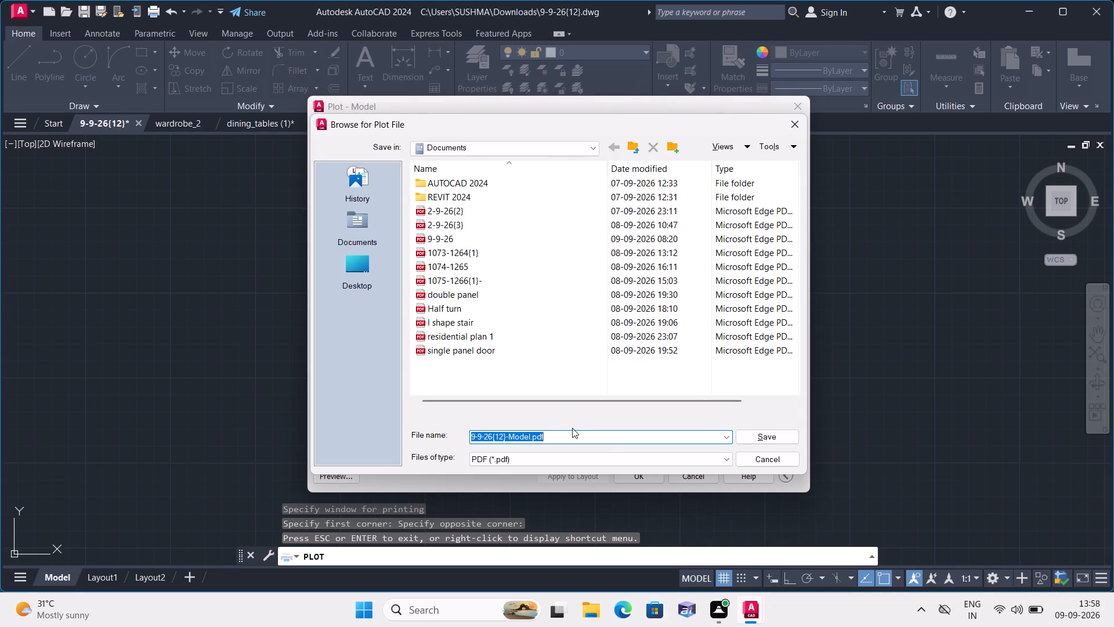
click(560, 435)
key(BackSpace)
key(BackSpace)
key(BackSpace)
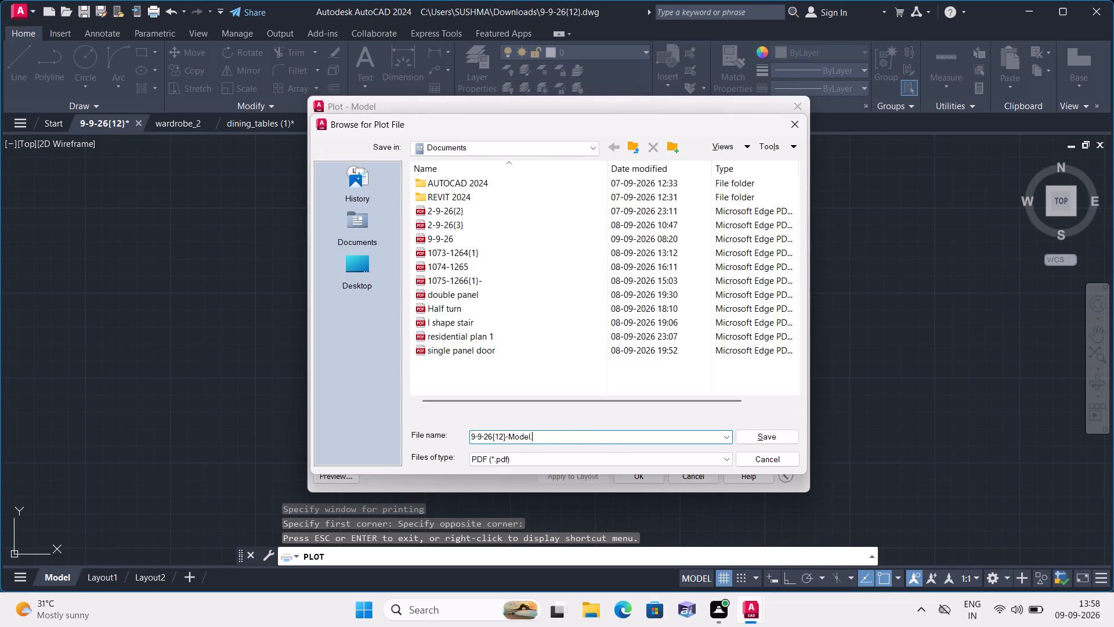
key(BackSpace)
key(BackSpace)
key(BackSpace)
key(BackSpace)
key(BackSpace)
key(BackSpace)
key(BackSpace)
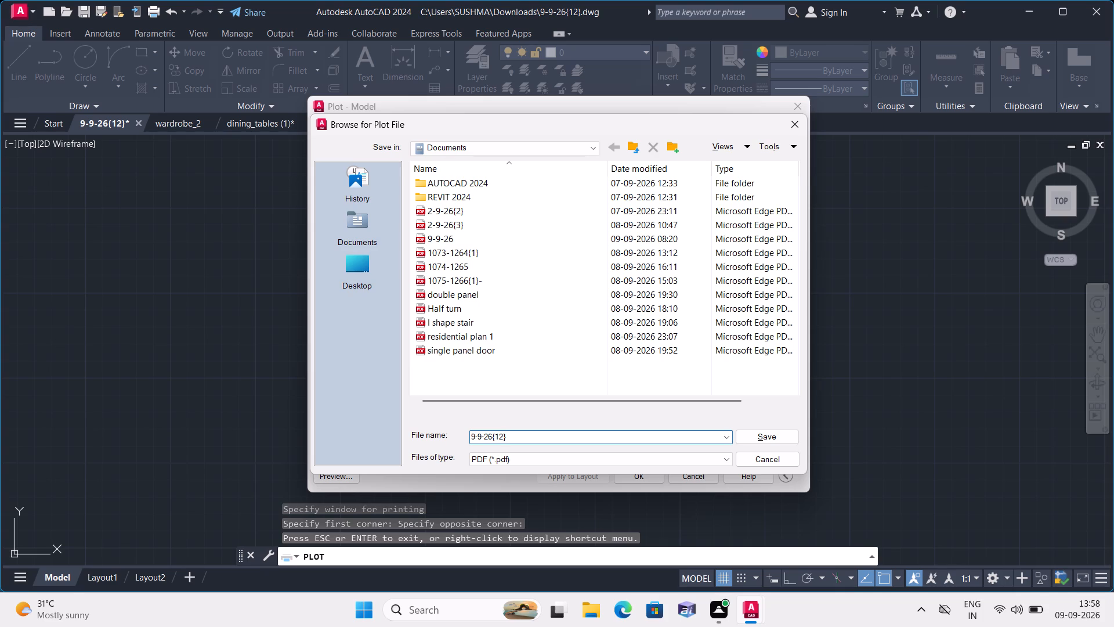
click(748, 433)
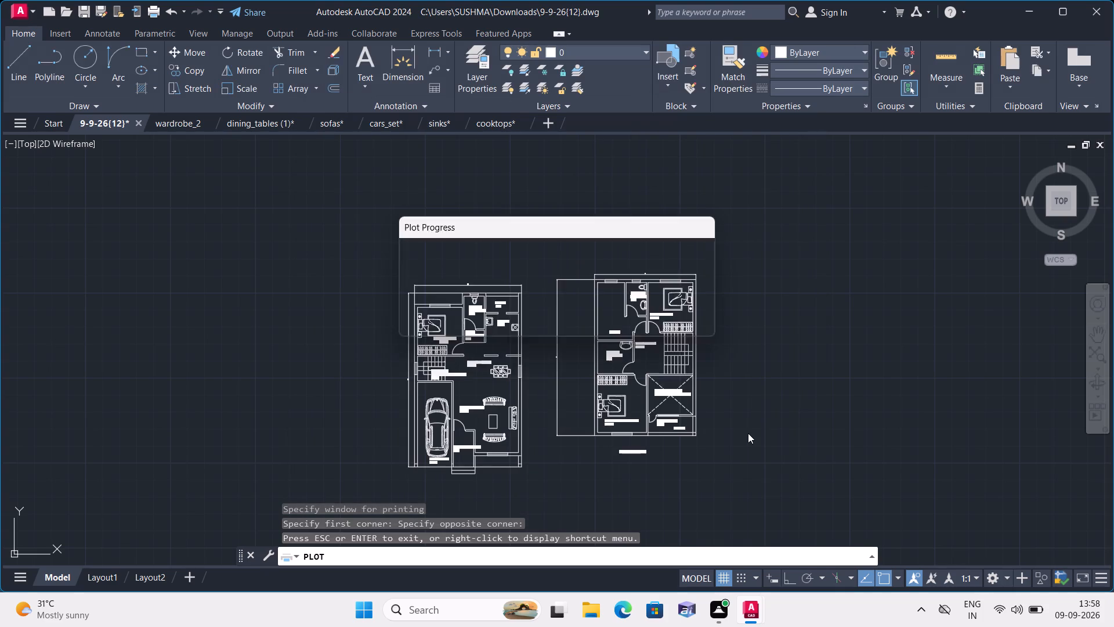